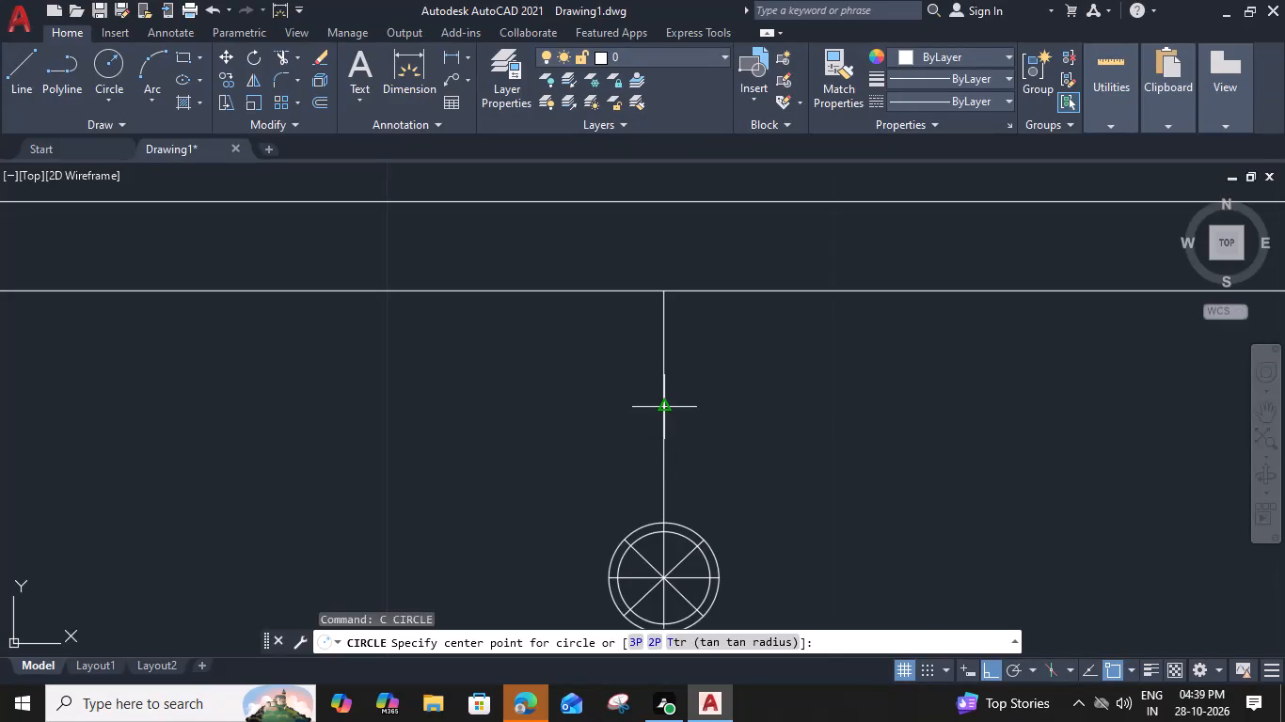
Draw a circle with a radius of about 0.68" centred on the vertical line above the drain.
left_click(664, 408)
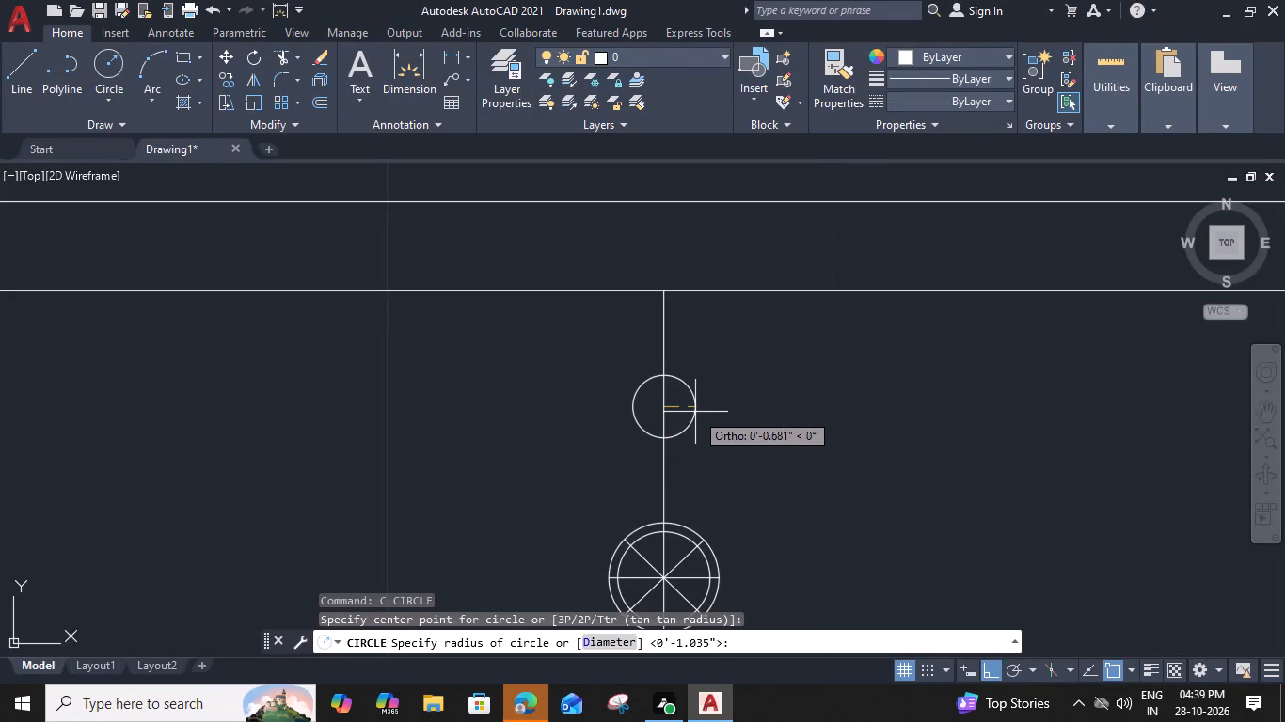
left_click(695, 412)
Offset the new circle above the drain 0.3" outward.
left_click(692, 425)
type("O 0")
type(".3")
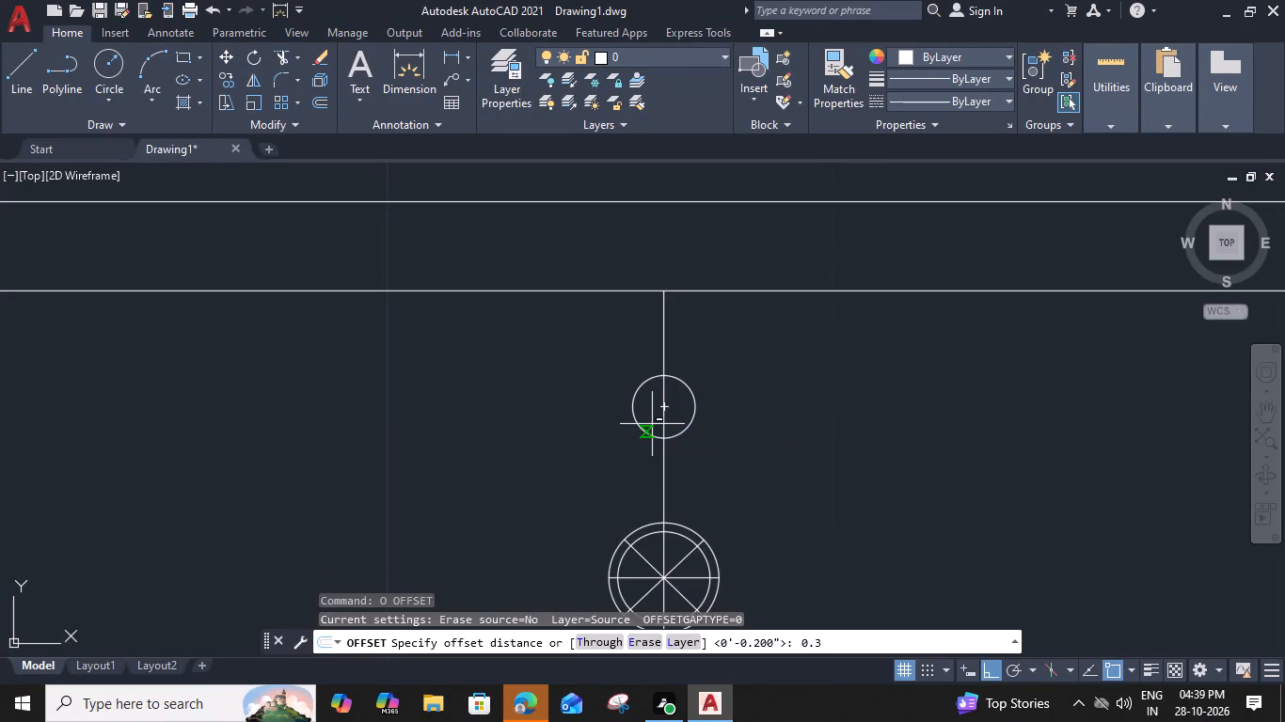
key("shift+quotedbl")
key("Return")
left_click(644, 417)
key("Escape")
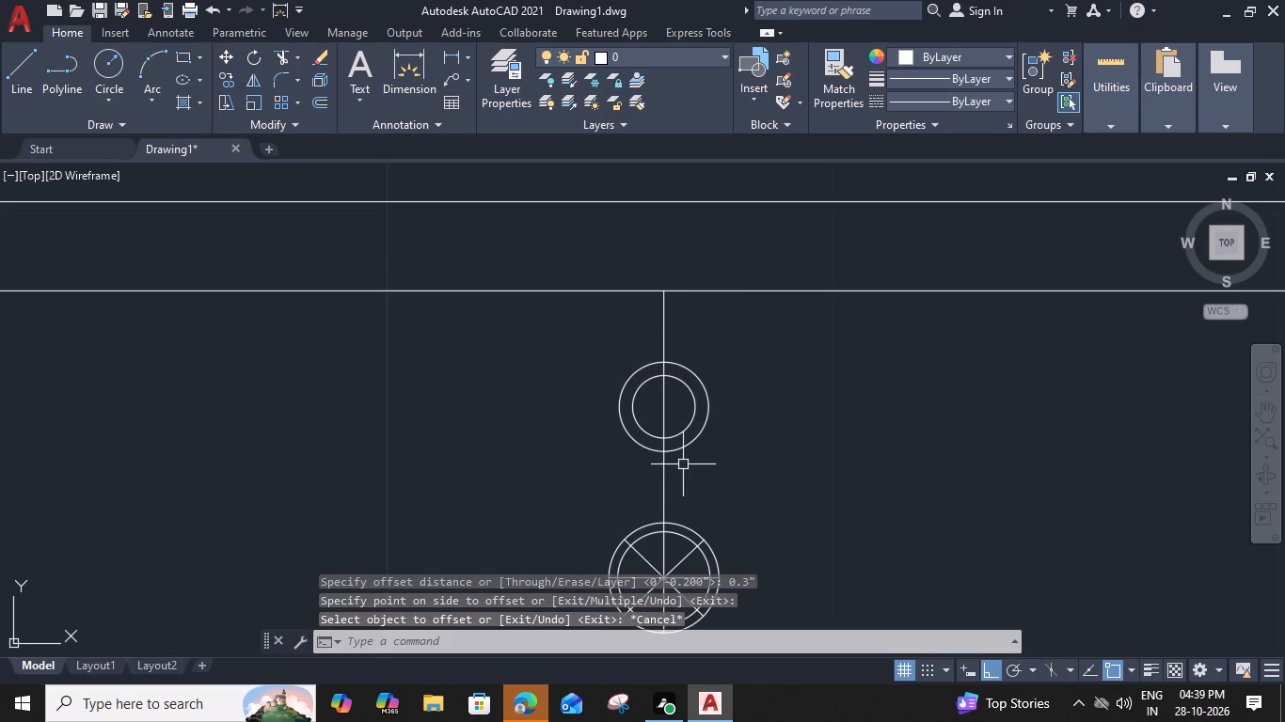
Trim away the vertical line between the drain and the tap circles and inside the inner tap circle.
key("t")
type("R")
key("space")
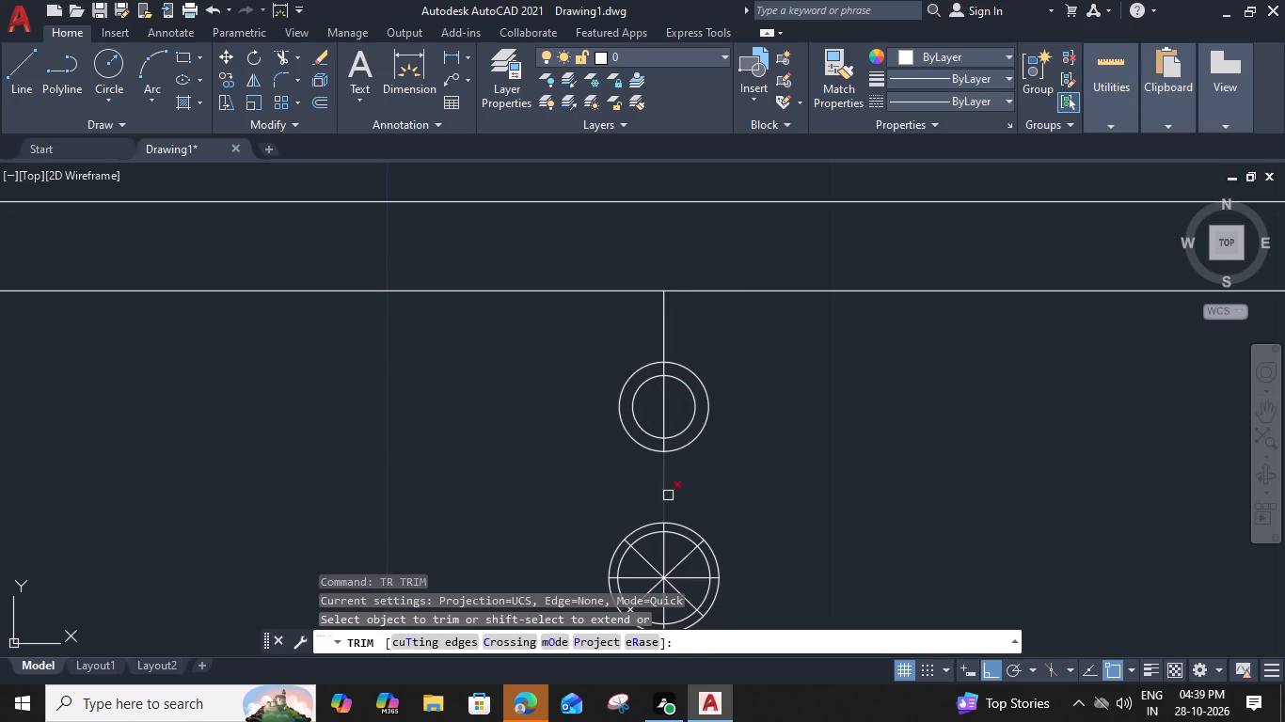
left_click(668, 495)
scroll(663, 439, "up", 2)
left_click(667, 453)
left_click(667, 374)
Extend the vertical line above the tap circles up to the sink's outermost top edge.
scroll(667, 369, "down", 2)
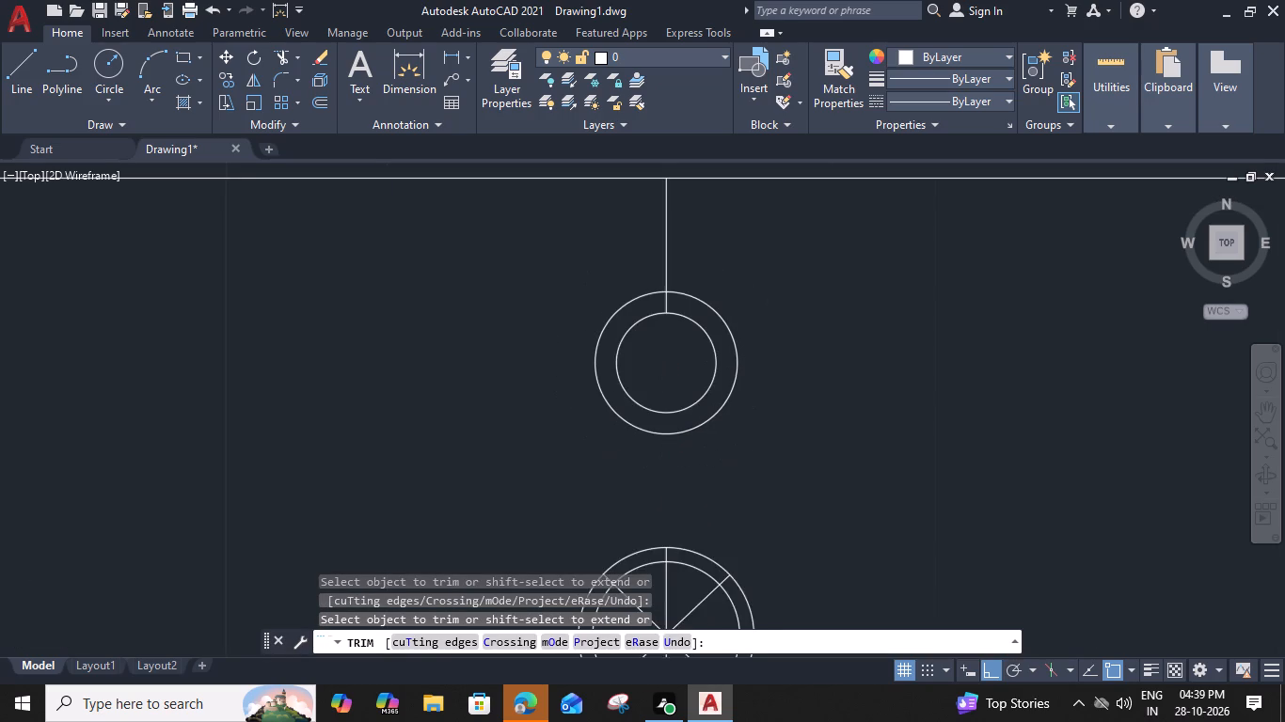
middle_click_drag(667, 369, 669, 409)
scroll(669, 354, "up", 2)
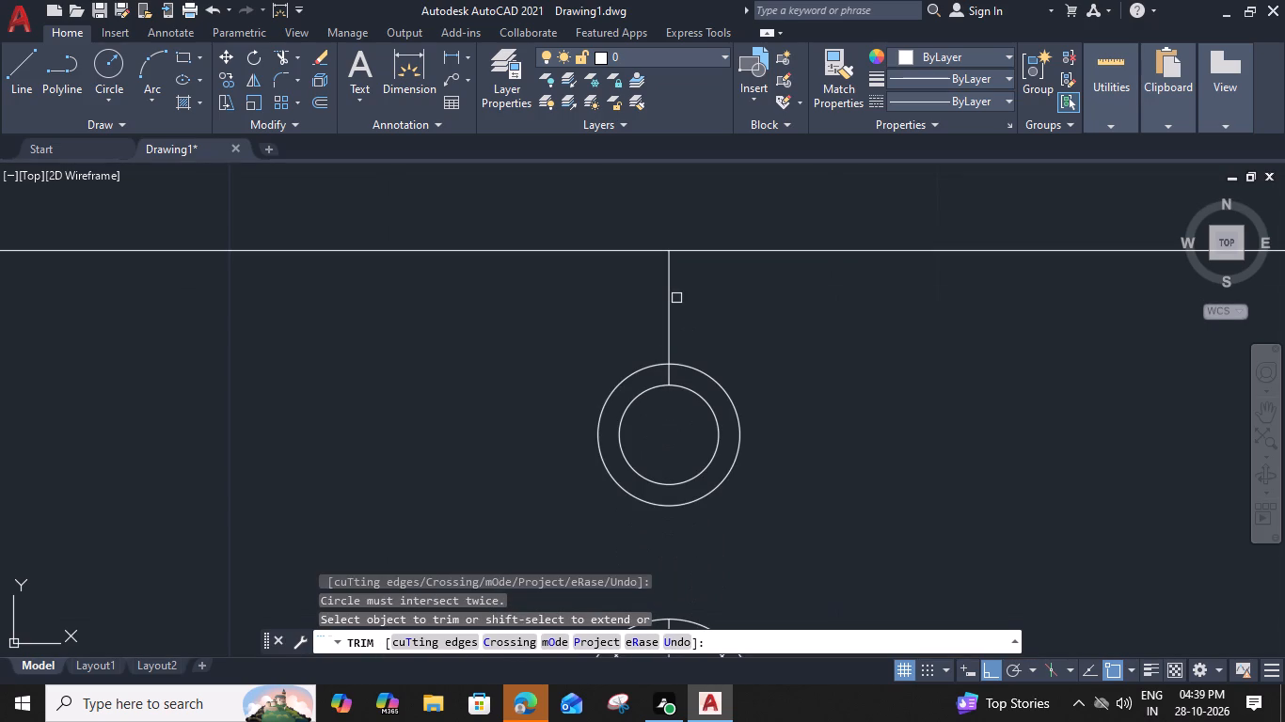
scroll(673, 307, "down", 2)
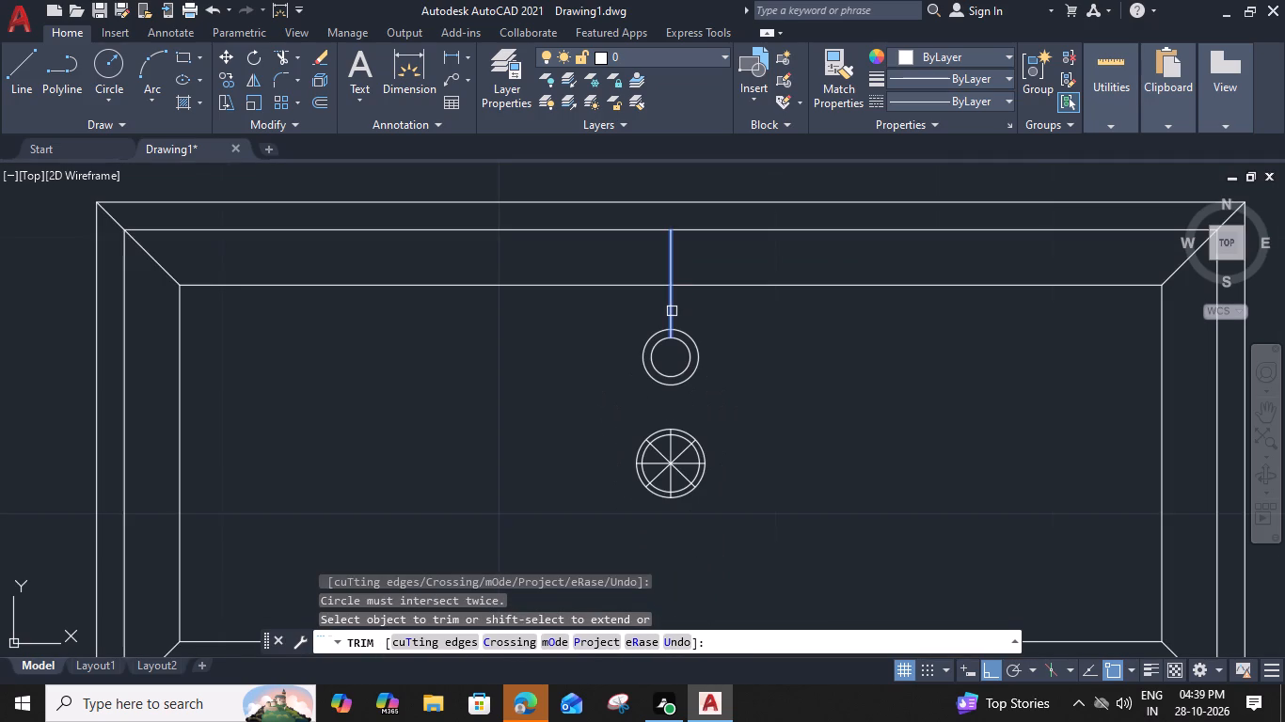
left_click(672, 311, "shift")
left_click(674, 257, "shift")
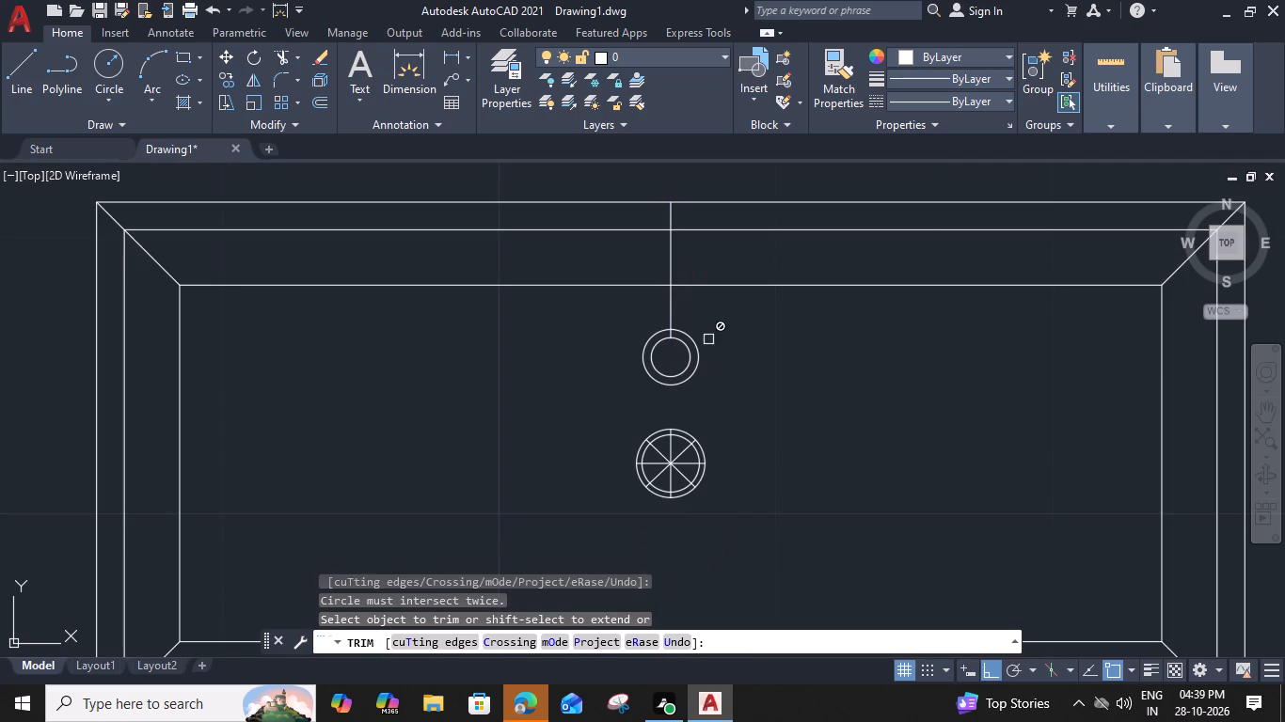
middle_click_drag(709, 338, 703, 373)
key("Escape")
Offset the tap's vertical centre line 0.6" to both sides.
left_click(667, 300)
type("O")
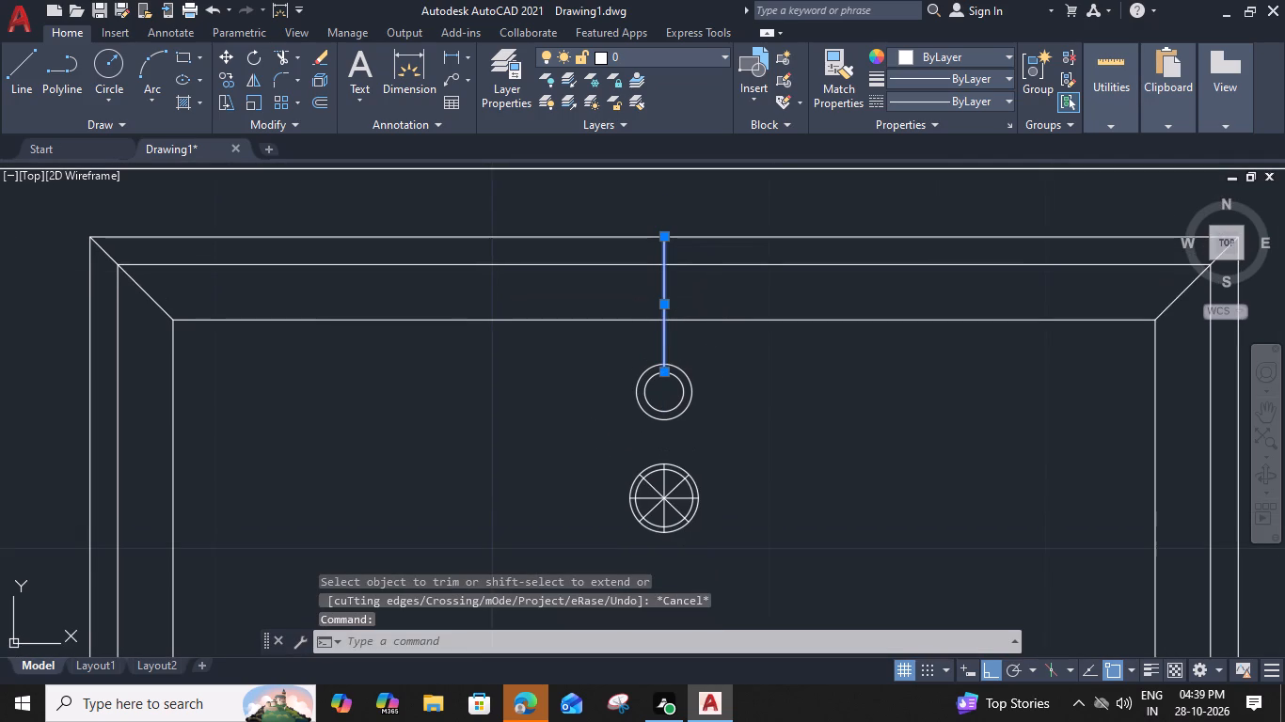
key("space")
key("6")
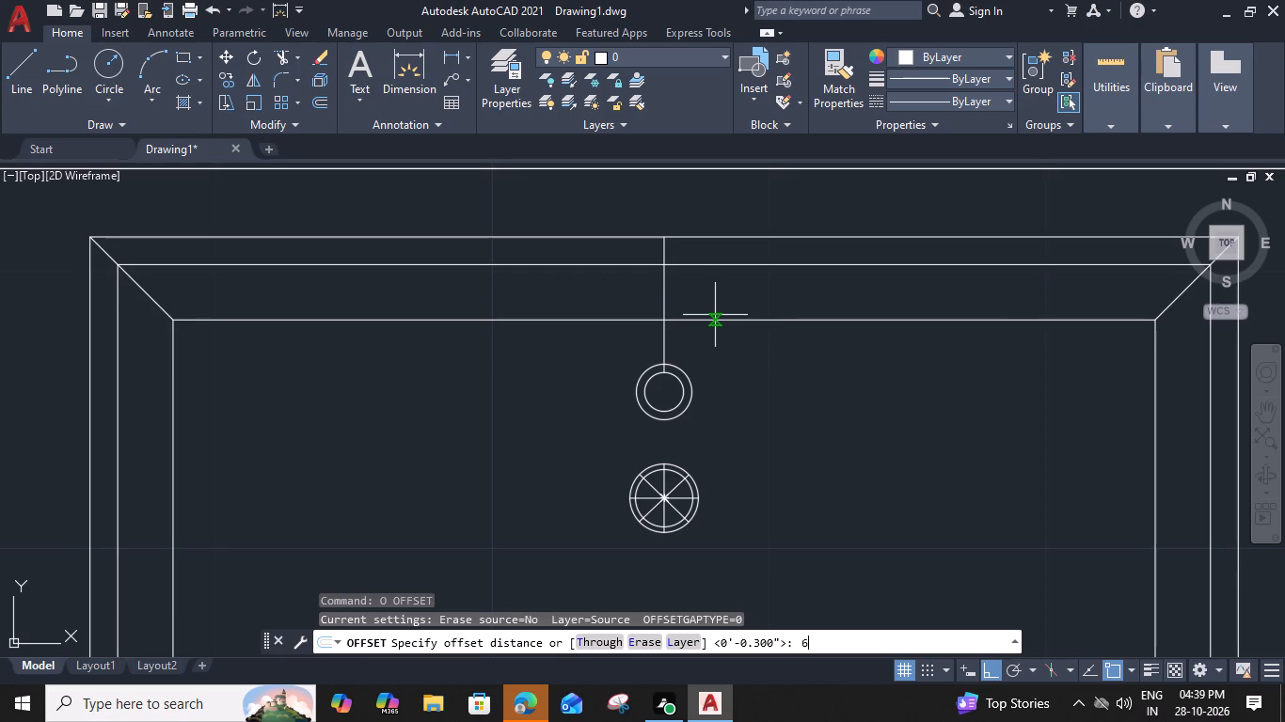
key("BackSpace")
key("0")
key("period")
type("6\"")
key("Return")
left_click(735, 324)
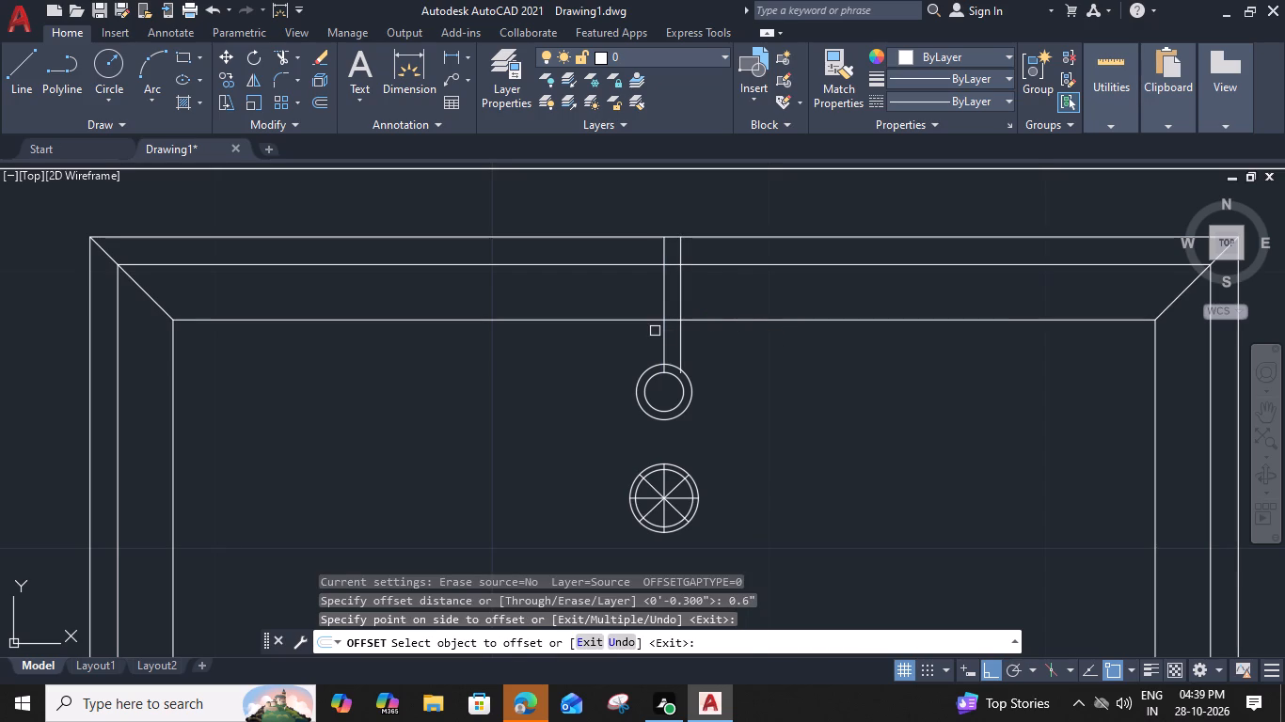
left_click(660, 334)
left_click(624, 340)
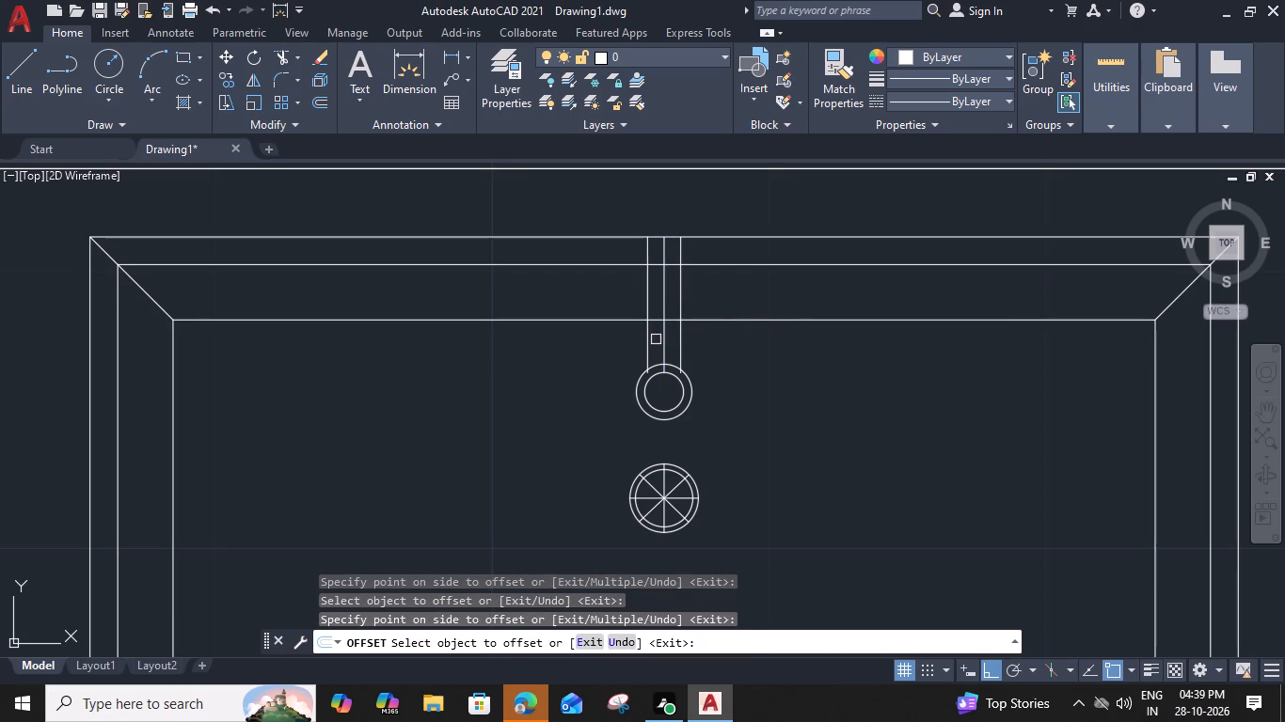
key("Escape")
Offset each of the two side lines of the tap 0.2" outward.
left_click(682, 342)
type("O")
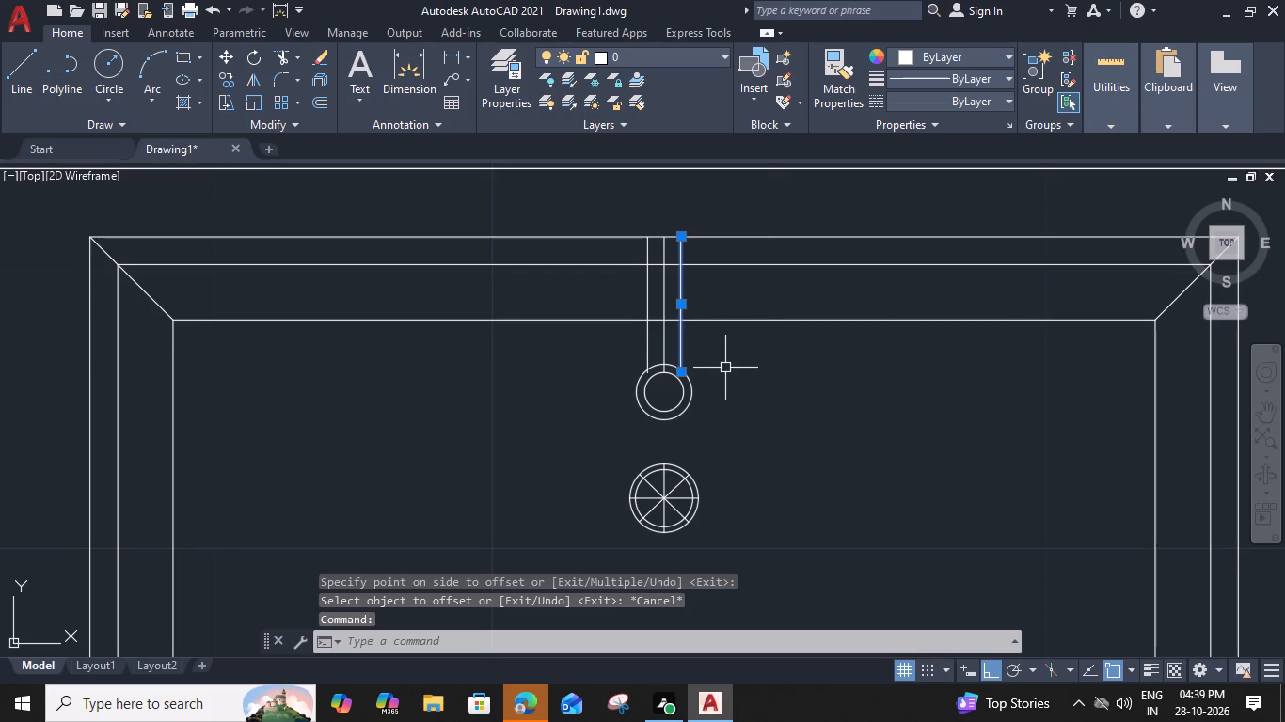
key("space")
key("0")
key("period")
key("2")
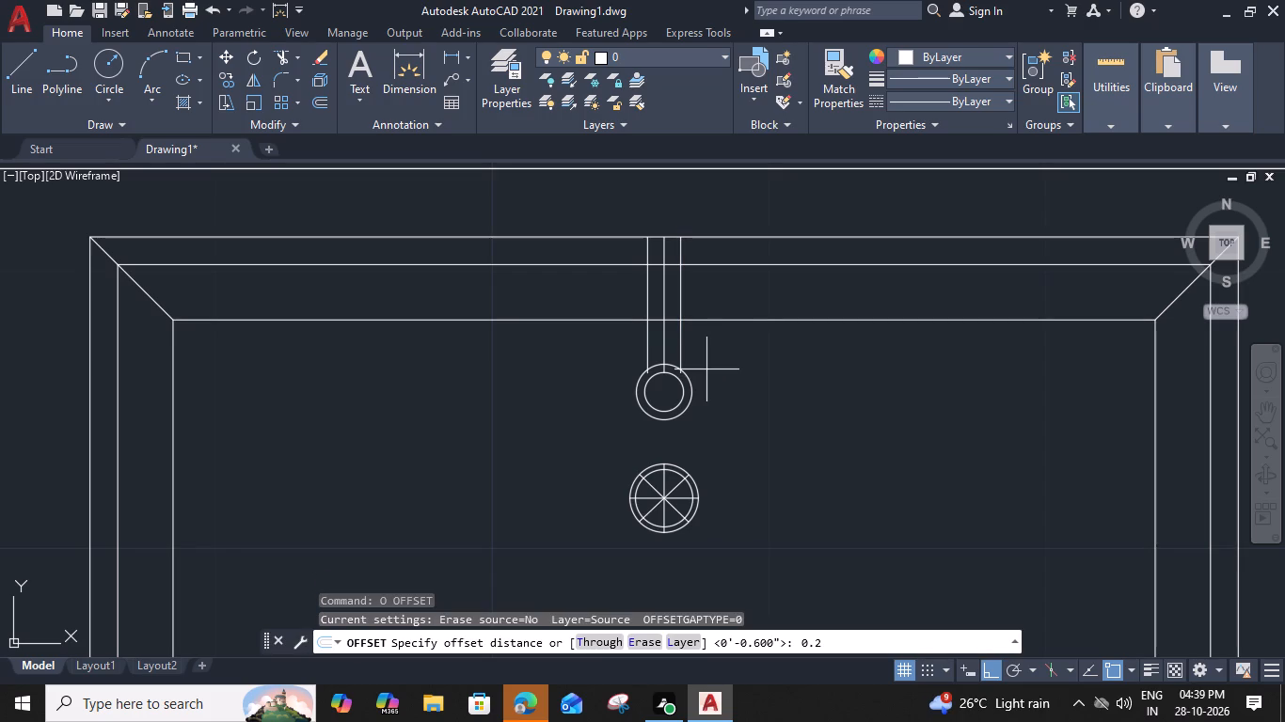
key("shift+quotedbl")
key("Return")
left_click(740, 375)
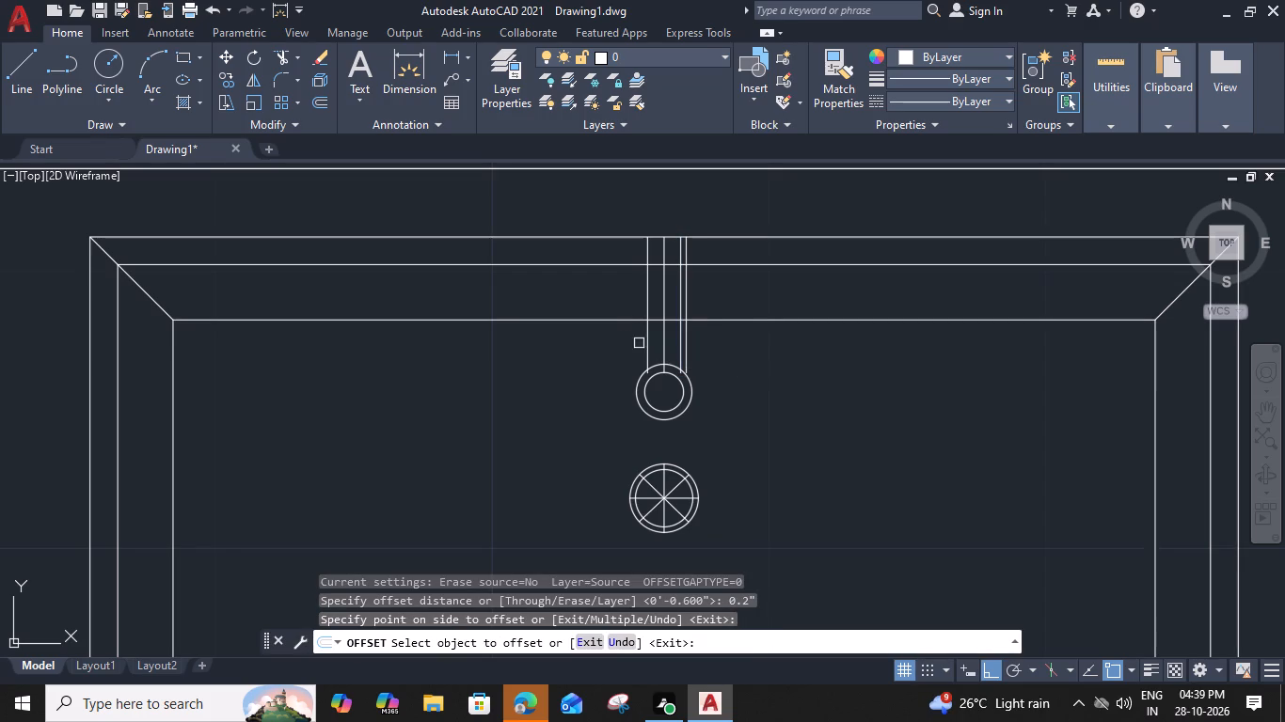
left_click(646, 347)
left_click(591, 350)
key("Escape")
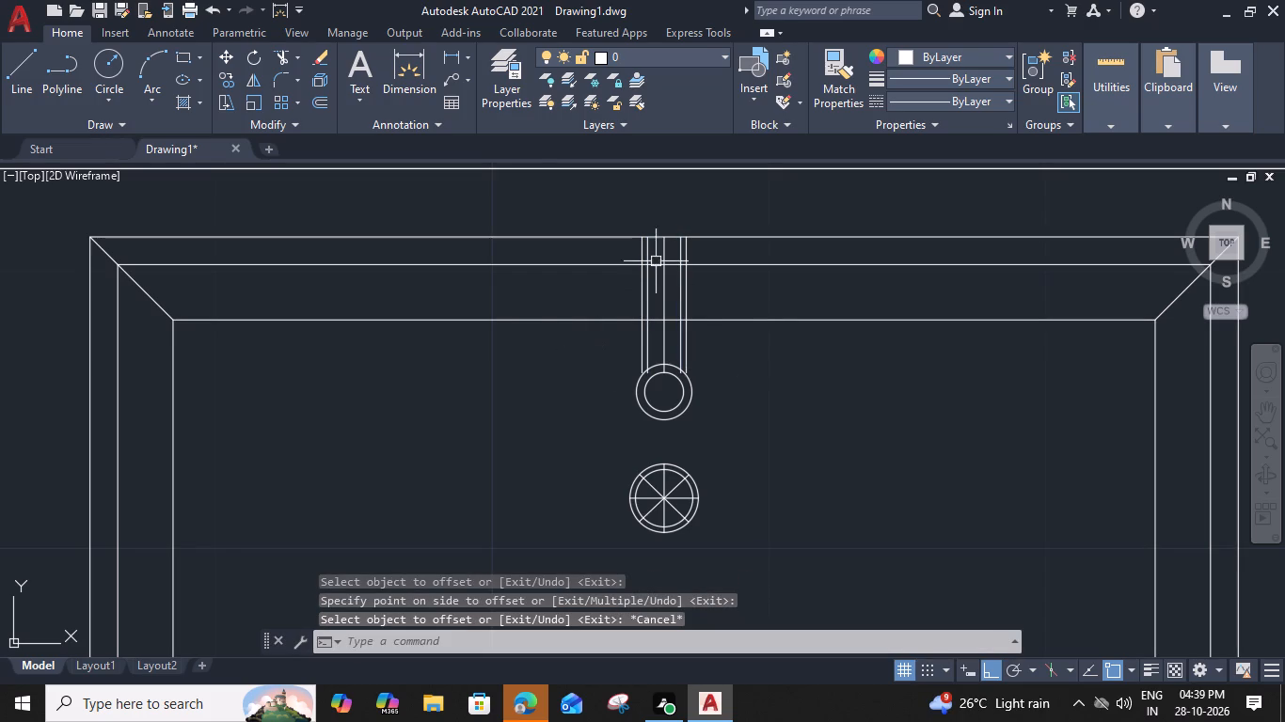
Erase the tap's vertical centre line.
key("t")
key("r")
key("space")
key("Escape")
left_click(660, 290)
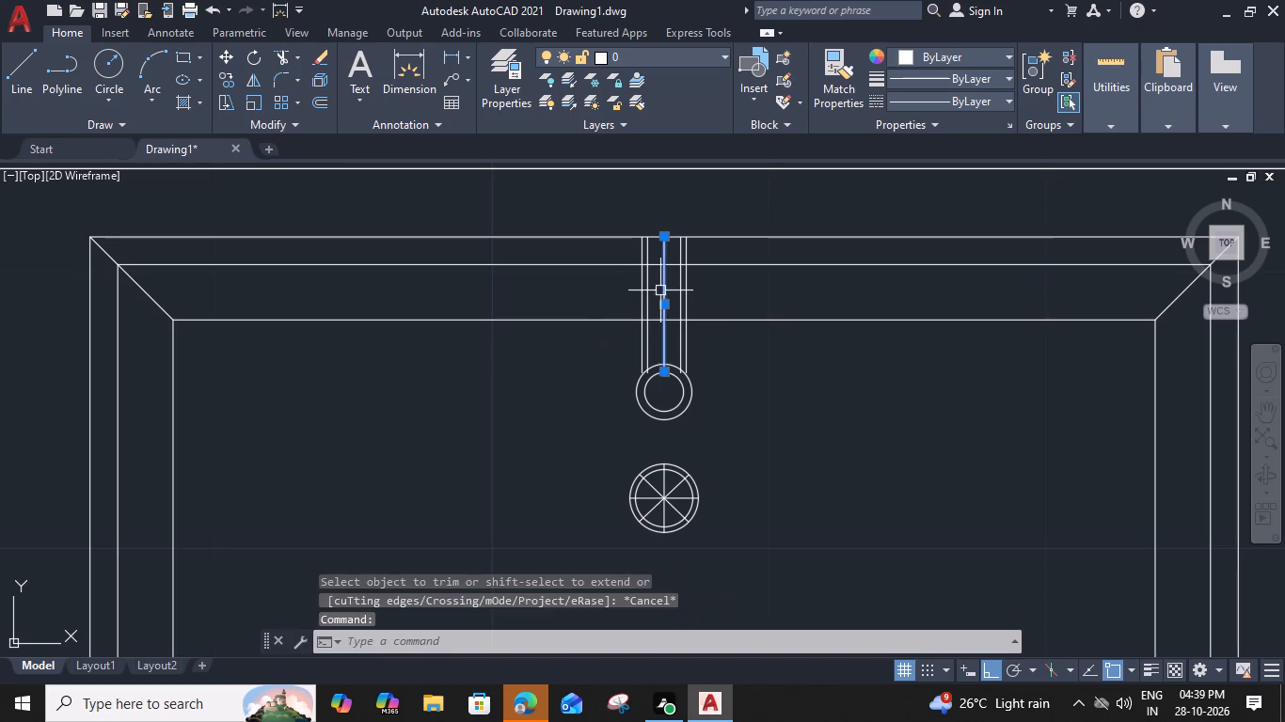
key("Delete")
Trim the two inner tap lines and extend the two outer ones so all four end on the outer tap circle.
key("t")
type("R")
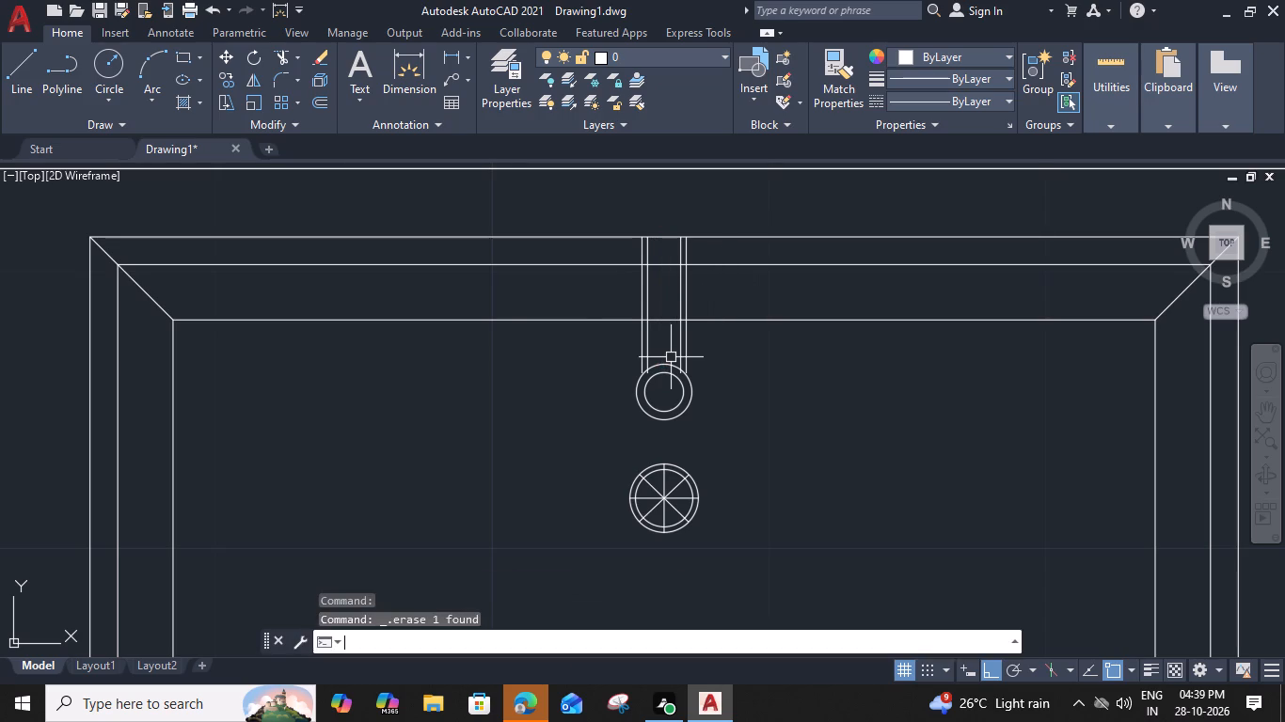
key("space")
scroll(670, 359, "up", 3)
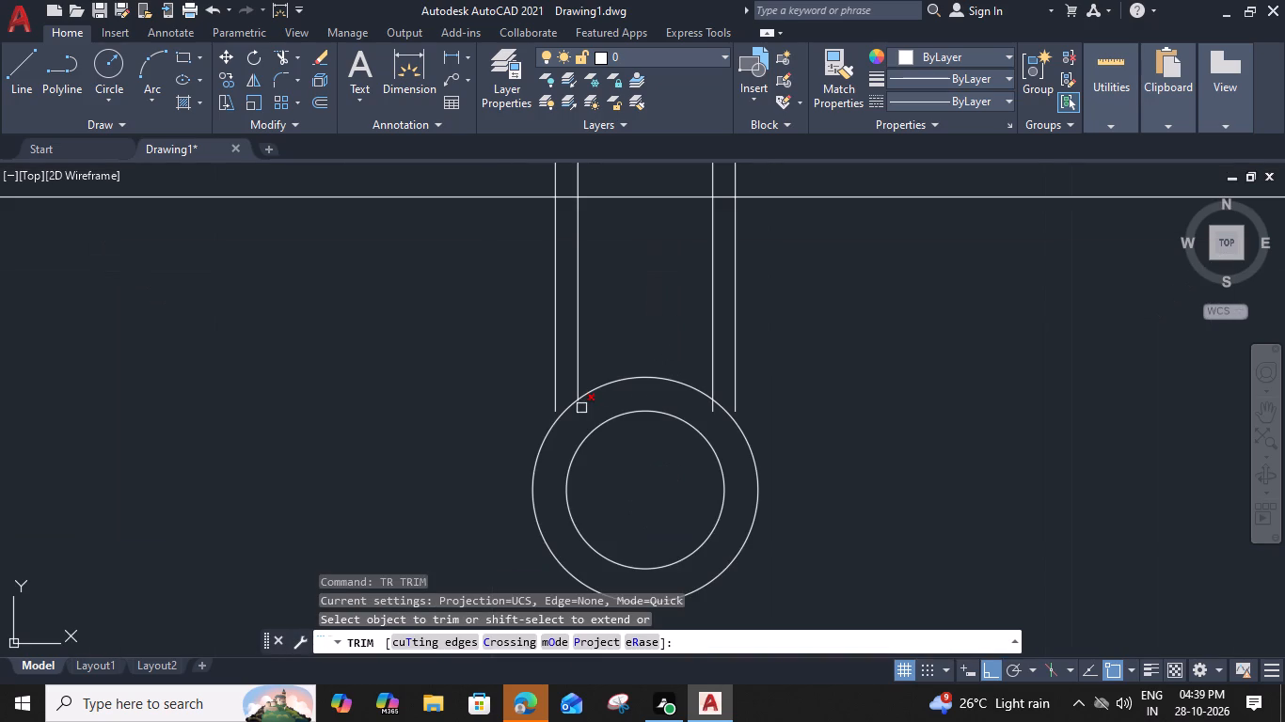
left_click(580, 408)
left_click(553, 380, "shift")
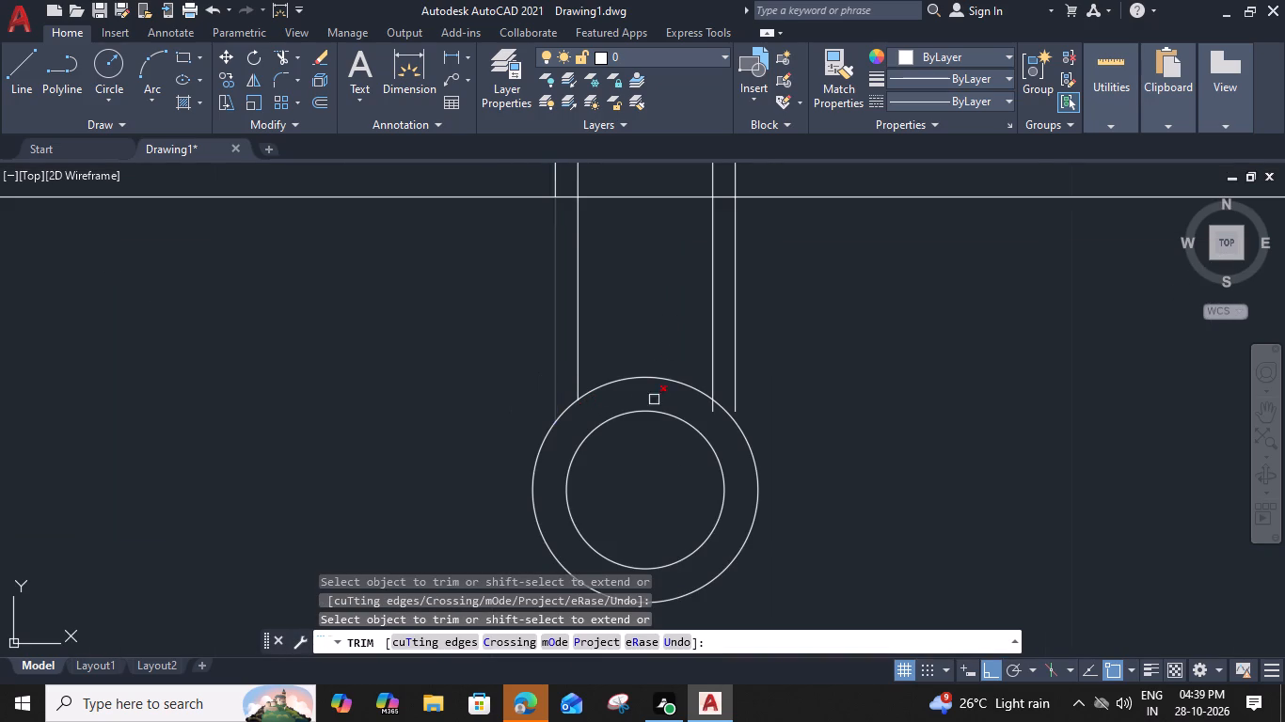
left_click(709, 413)
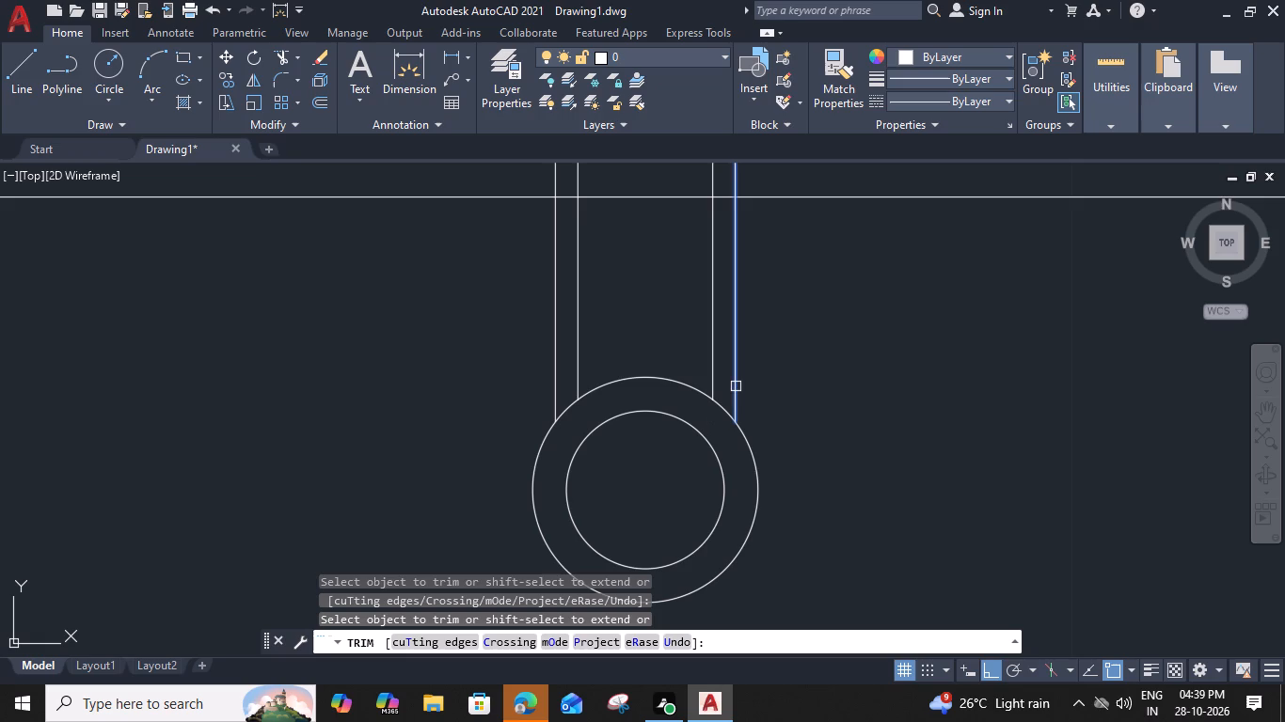
left_click(736, 386, "shift")
Trim the sink's two inner rim lines where they cross the tap spout, between its outermost lines.
scroll(654, 359, "down", 2)
middle_click_drag(650, 325, 644, 386)
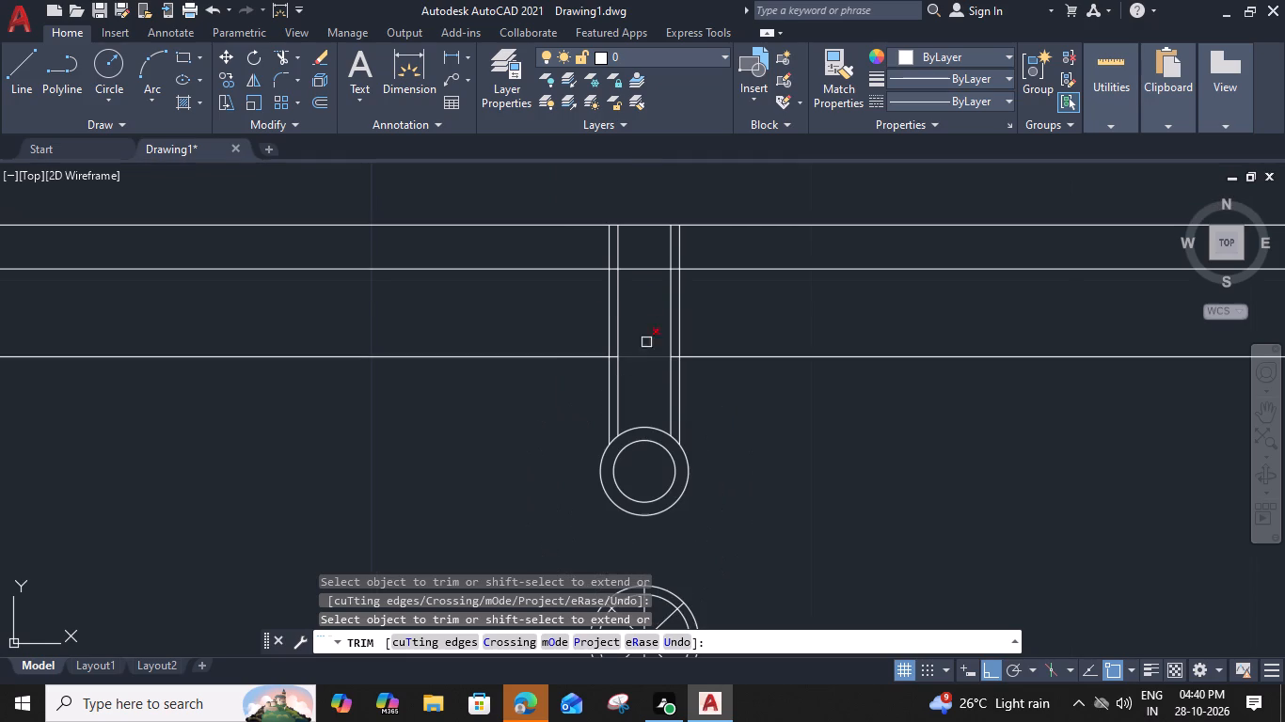
left_click(644, 246, "shift")
left_click(648, 379, "shift")
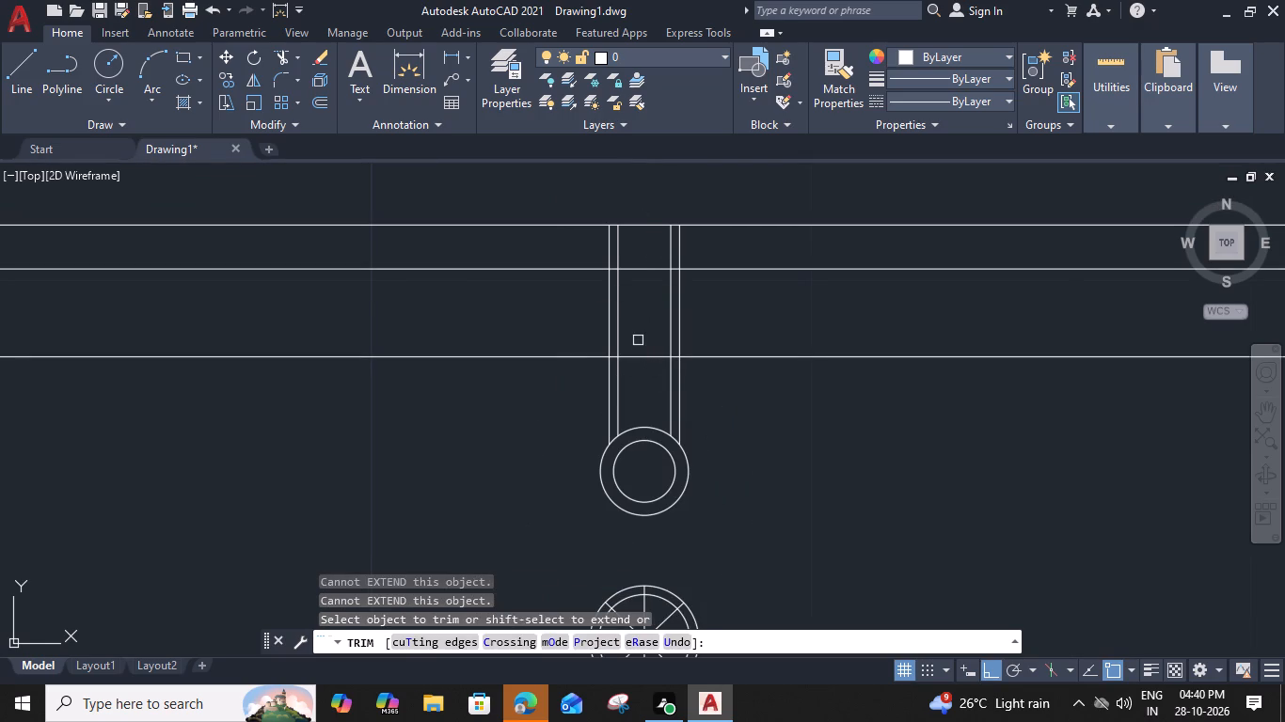
left_click_drag(642, 369, 642, 359)
left_click(659, 254)
scroll(666, 255, "up", 2)
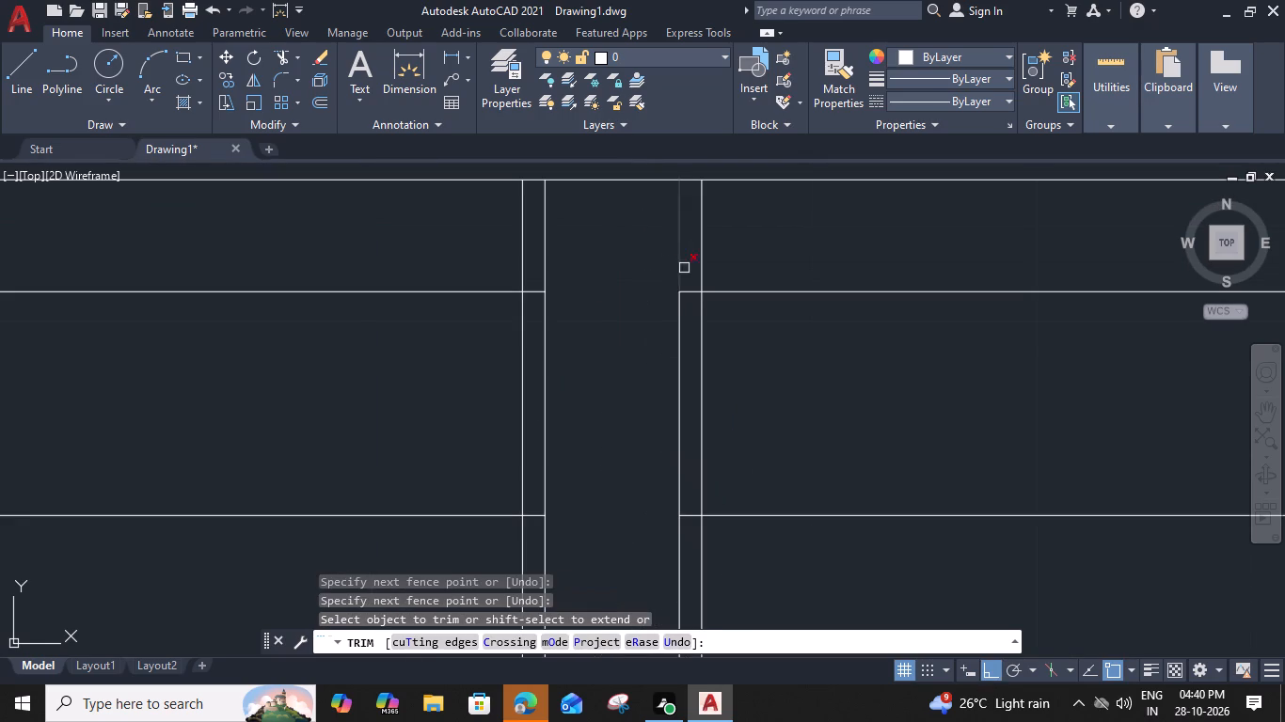
left_click(692, 274)
left_click(690, 549)
left_click(531, 280)
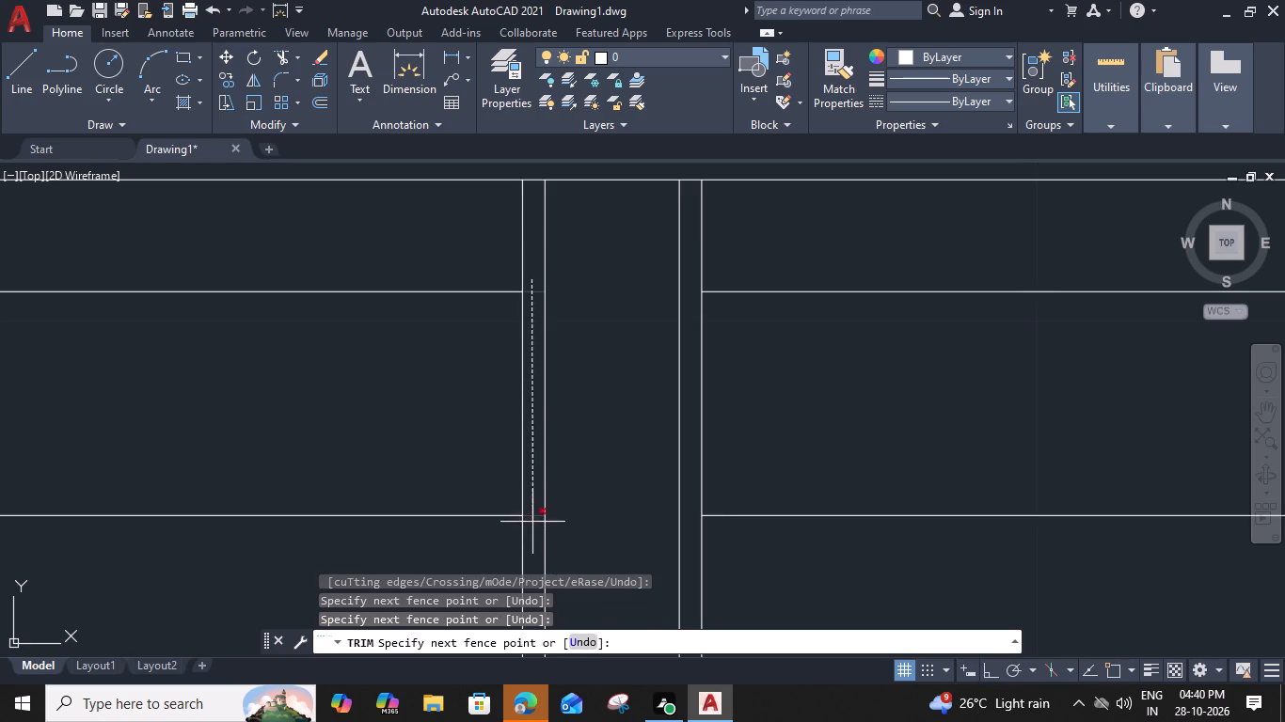
left_click(532, 522)
scroll(531, 518, "down", 2)
middle_click_drag(553, 500, 611, 299)
scroll(611, 299, "down", 3)
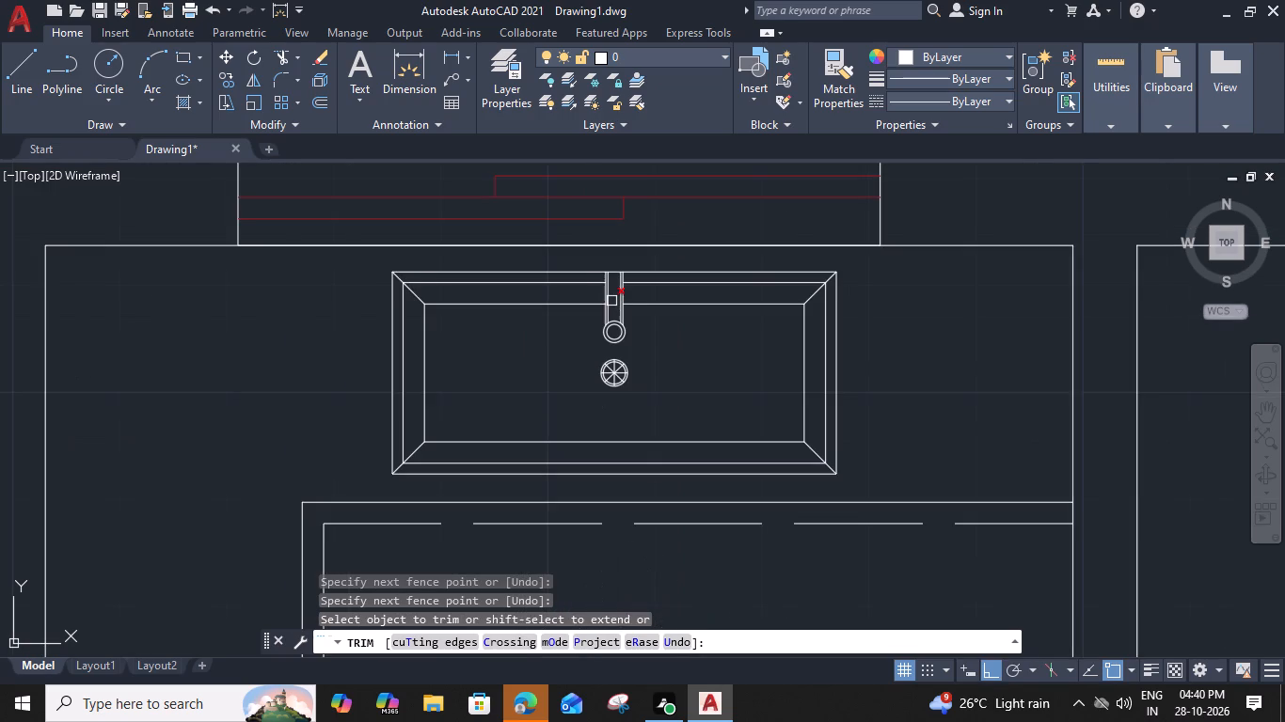
middle_click_drag(611, 301, 619, 348)
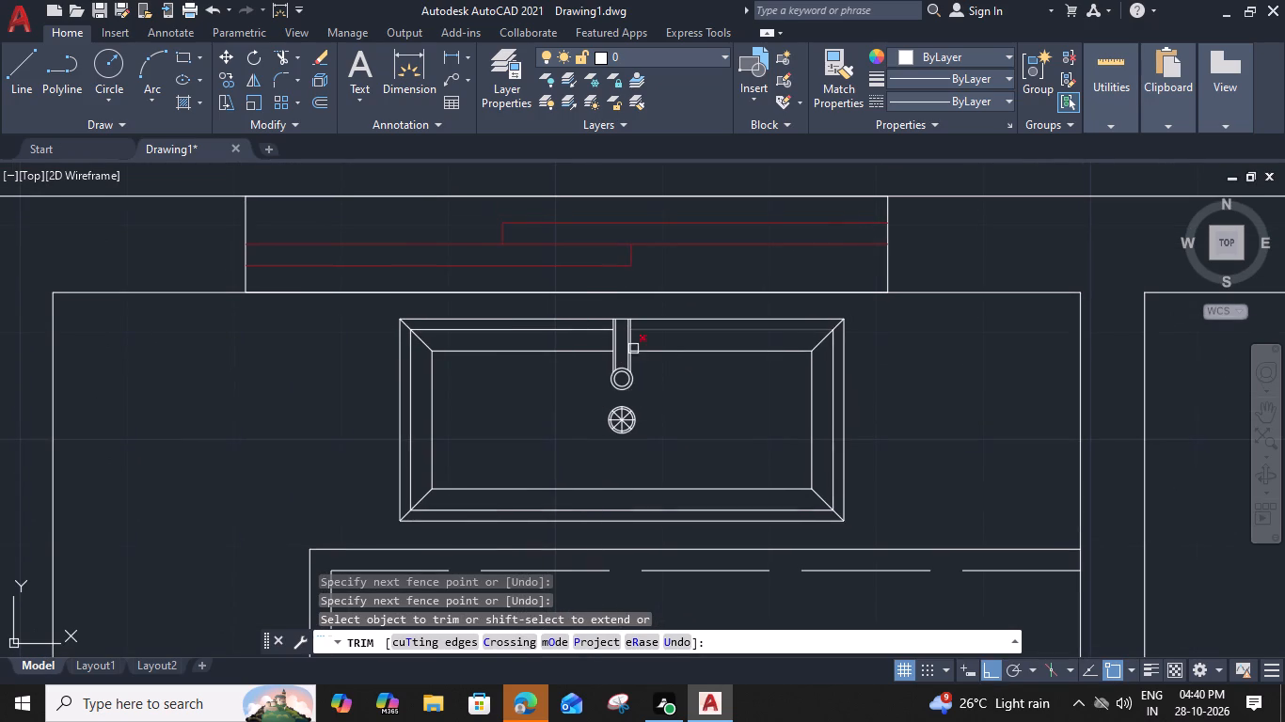
scroll(624, 336, "up", 2)
scroll(651, 375, "down", 1)
middle_click_drag(656, 433, 692, 369)
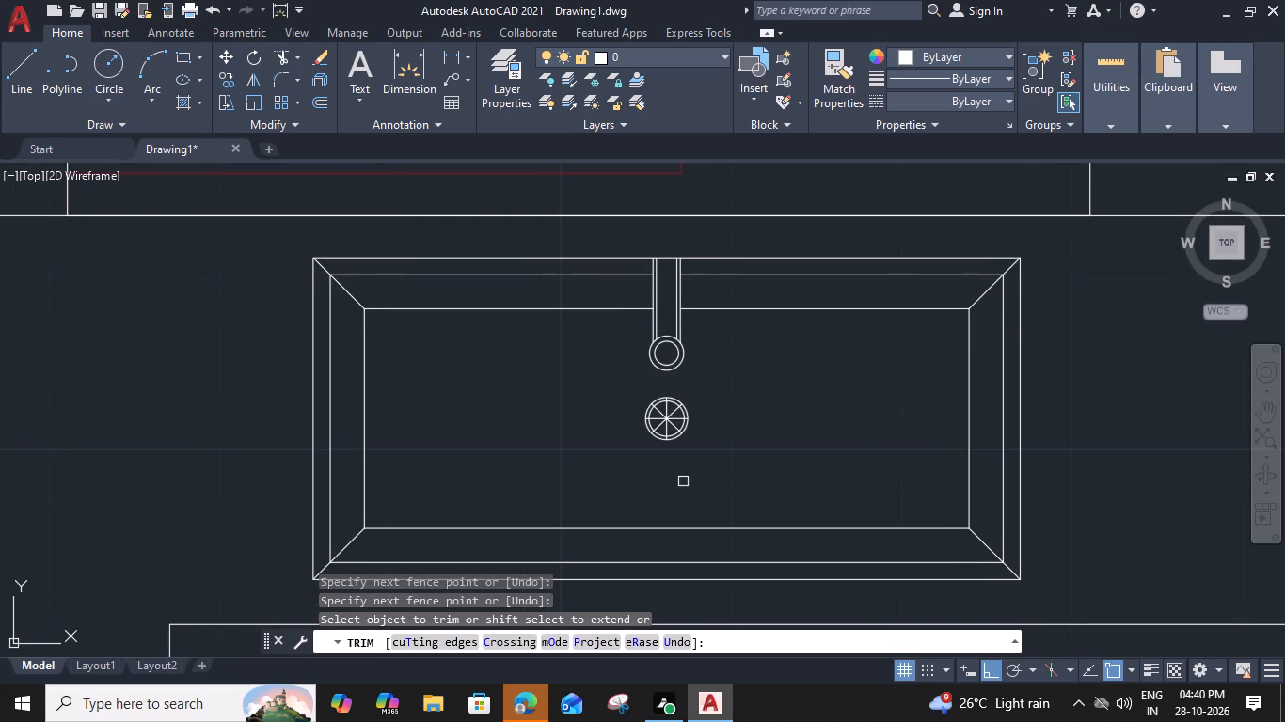
key("Escape")
Change the linetype of the sink's outermost rectangle to the dashed ACAD linetype.
scroll(682, 475, "down", 2)
middle_click_drag(669, 492, 684, 416)
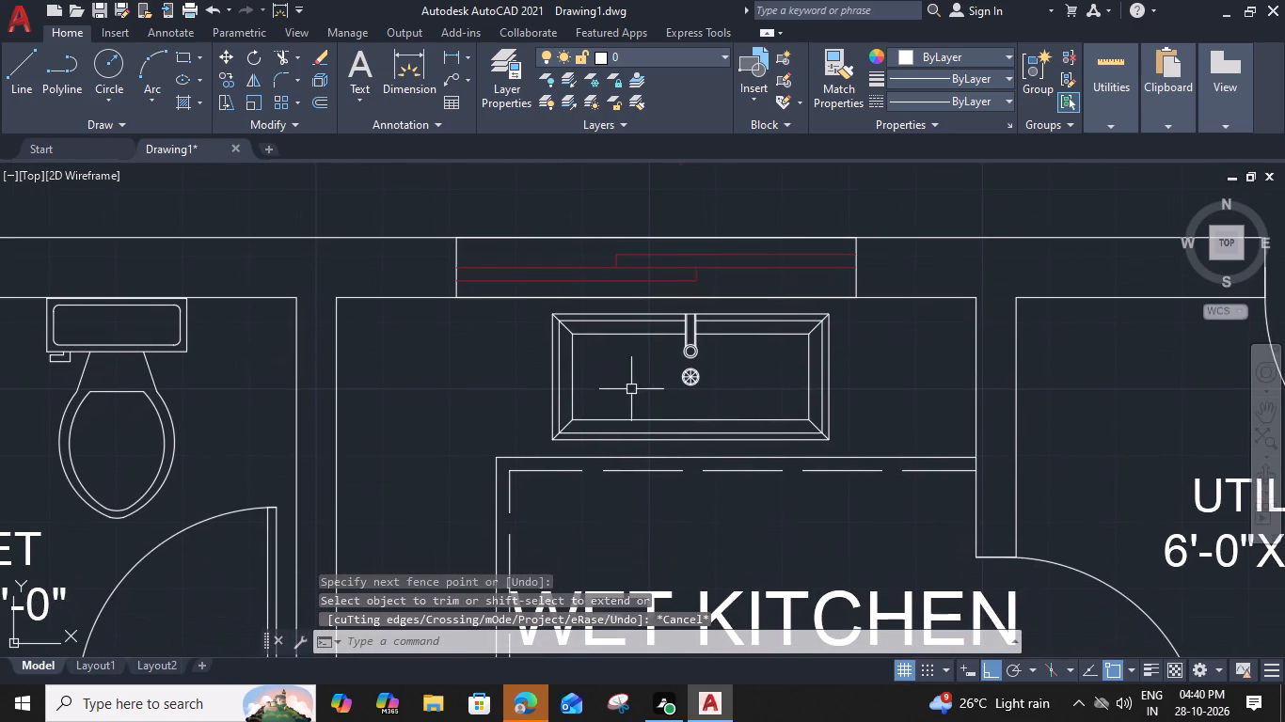
scroll(803, 362, "up", 1)
left_click(833, 366)
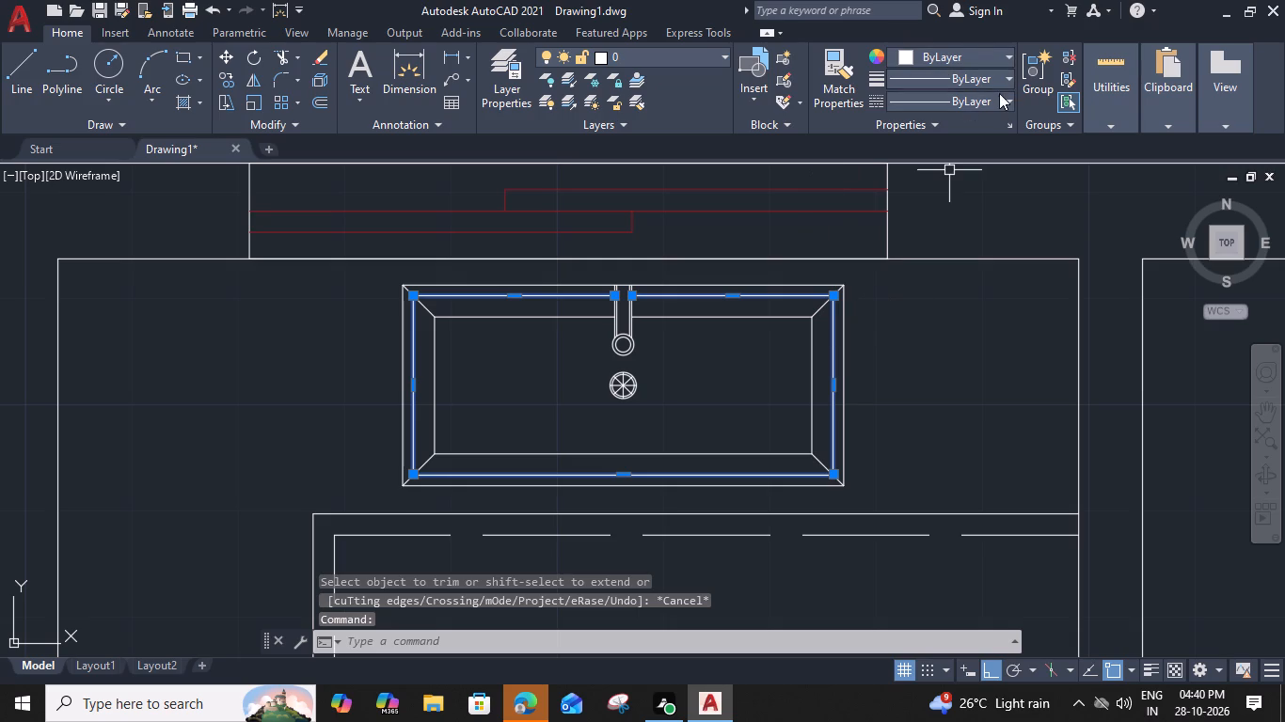
left_click(844, 307)
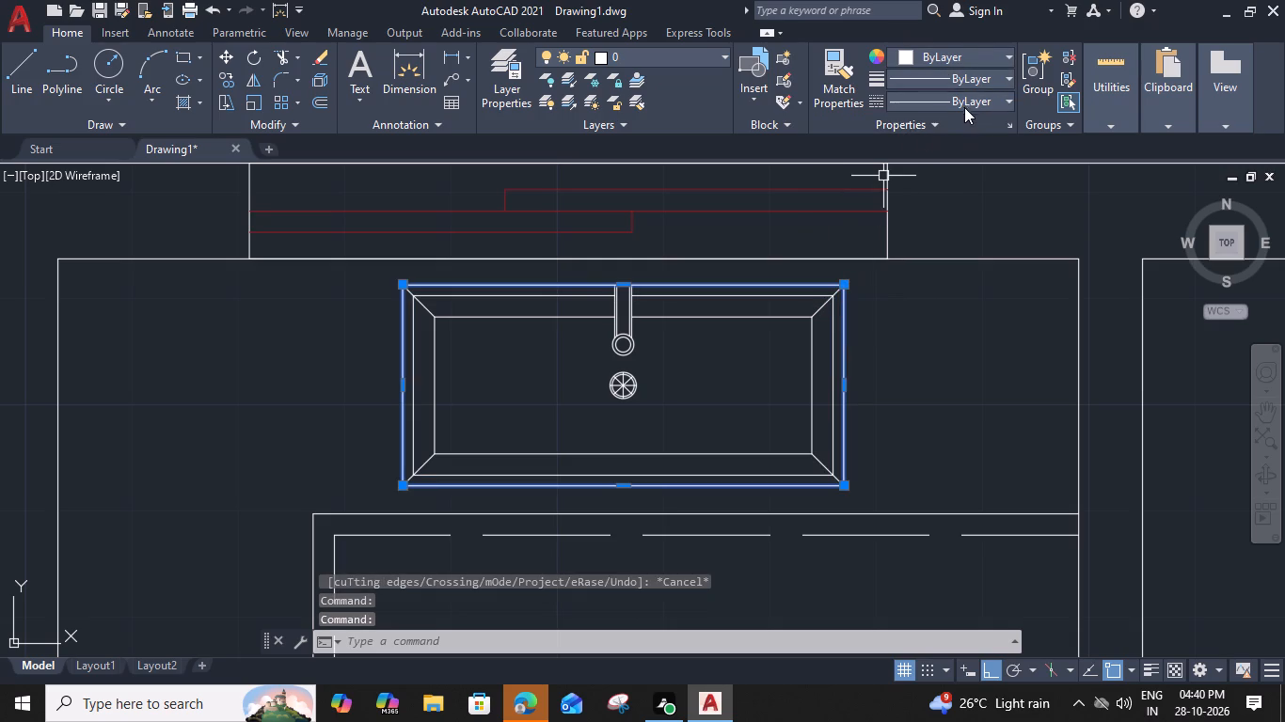
left_click(966, 102)
left_click(951, 172)
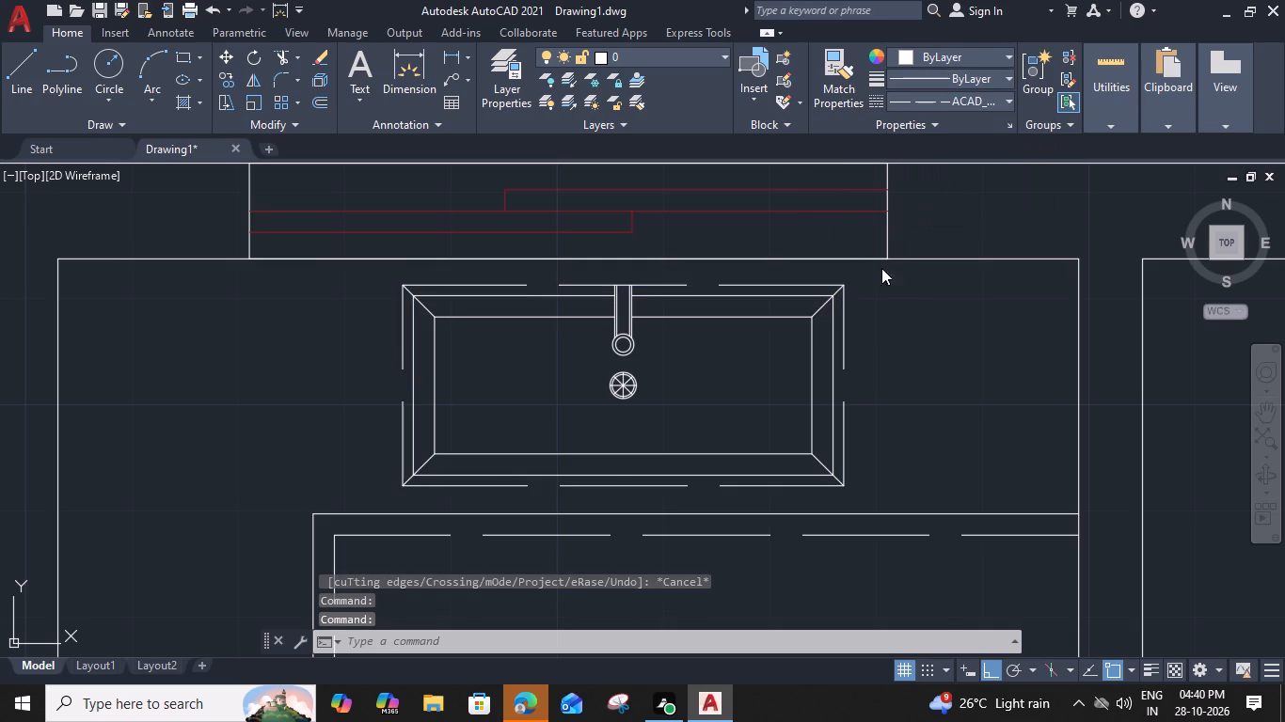
scroll(852, 367, "down", 1)
key("Escape")
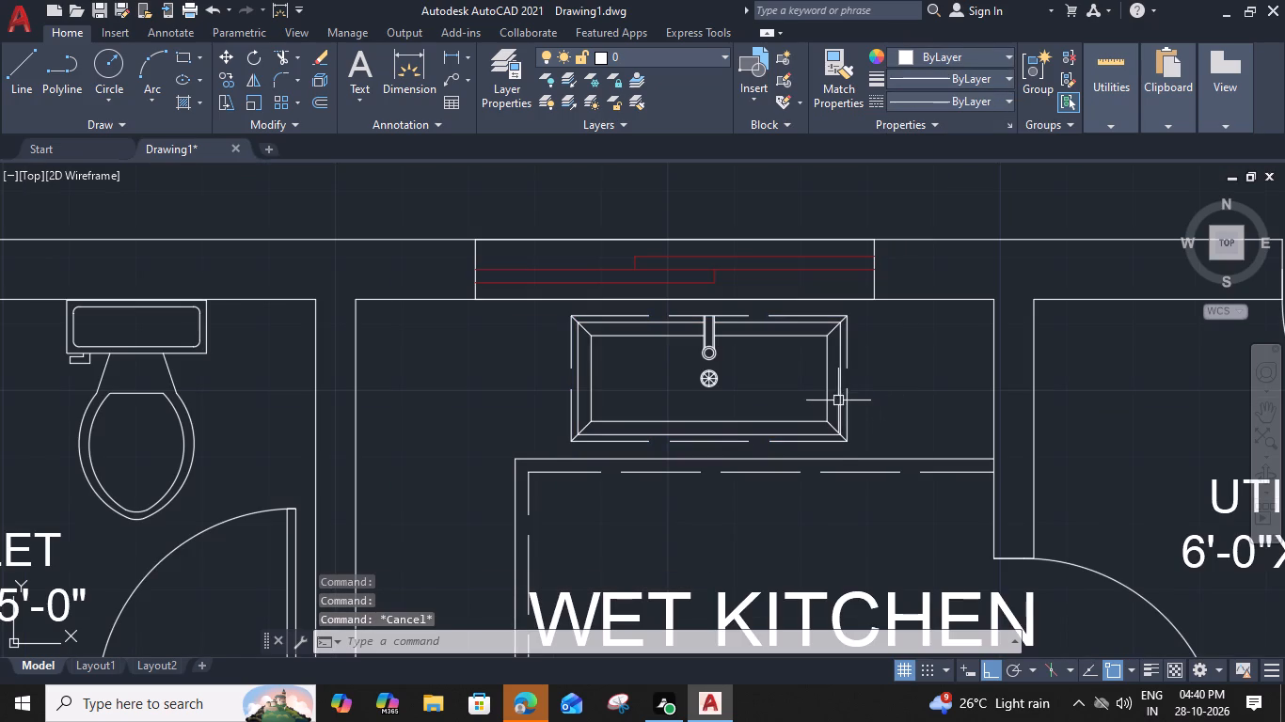
Draw a freehand rectangle on the wet kitchen's side counter, between the toilet-side wall and the counter edge.
middle_click_drag(665, 489, 683, 444)
scroll(681, 439, "down", 1)
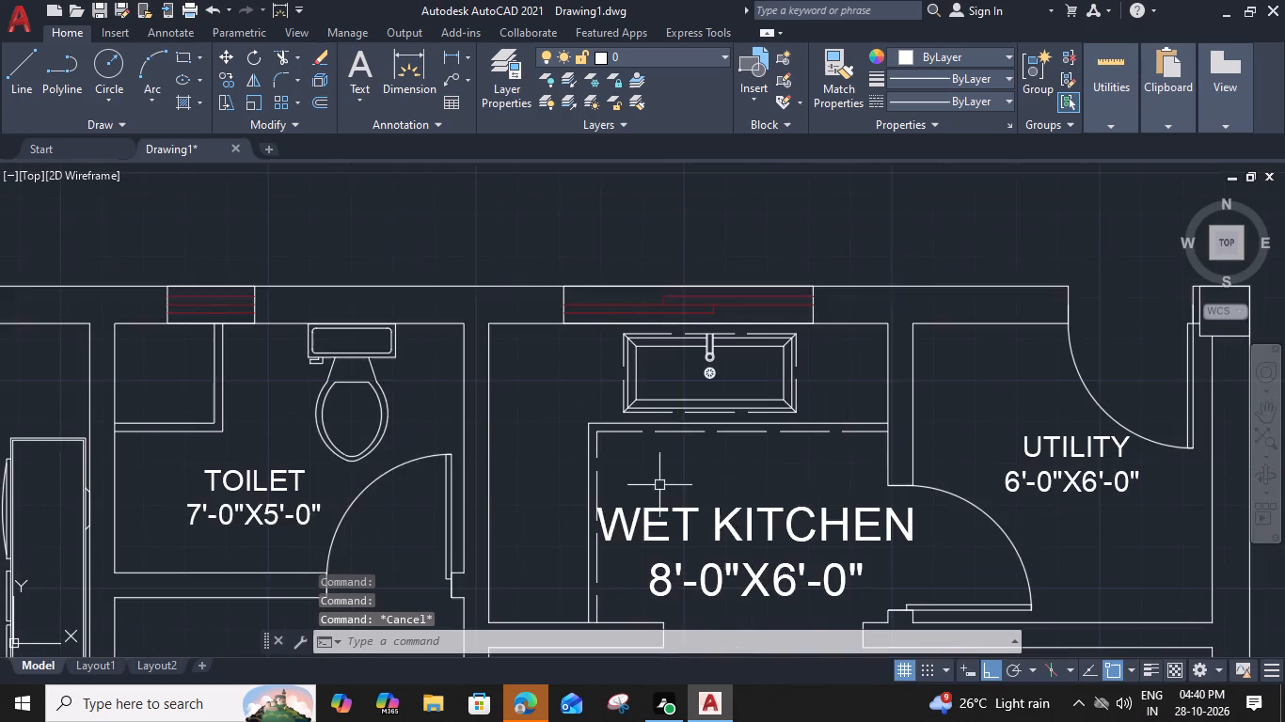
middle_click_drag(656, 482, 736, 382)
scroll(581, 486, "up", 1)
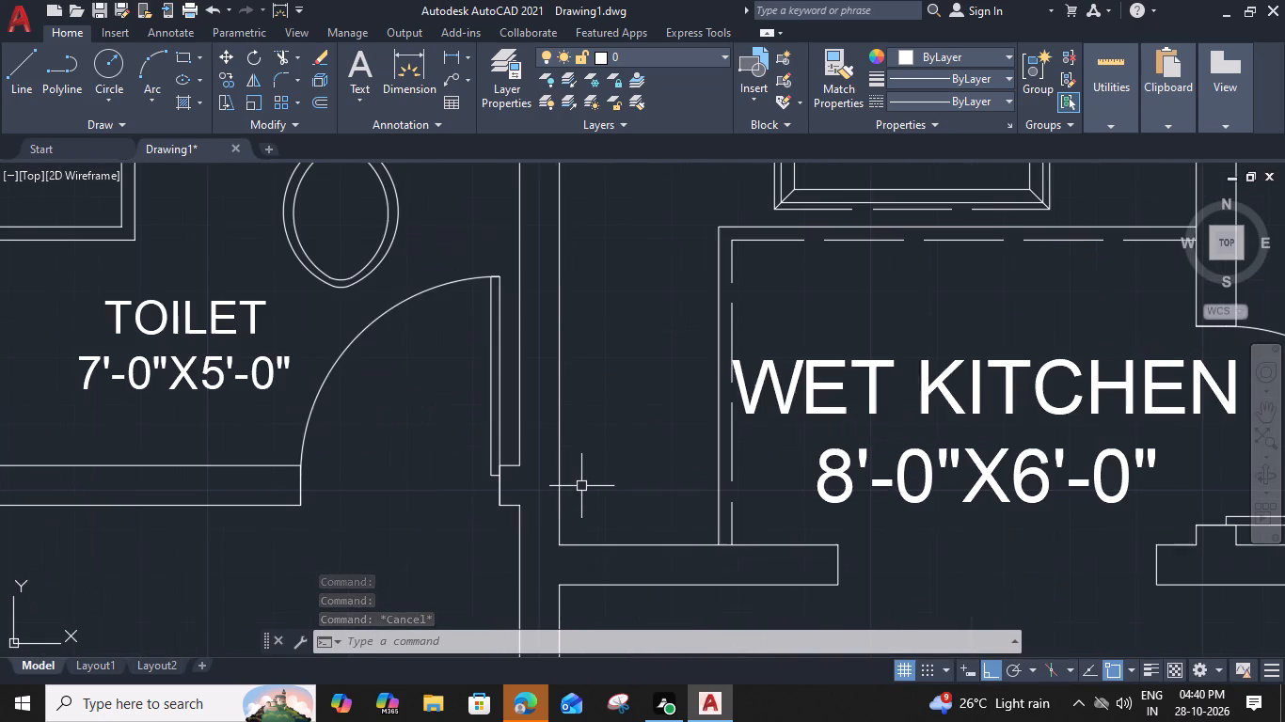
type("REC")
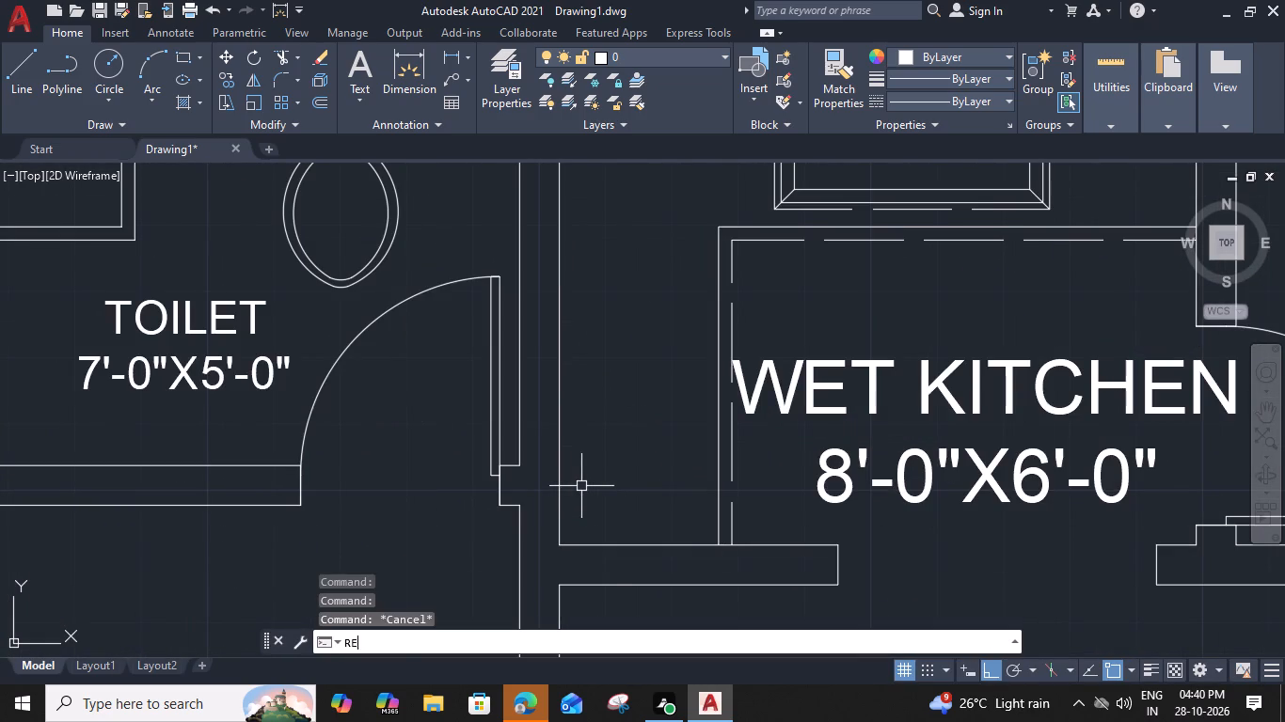
key("space")
left_click(574, 283)
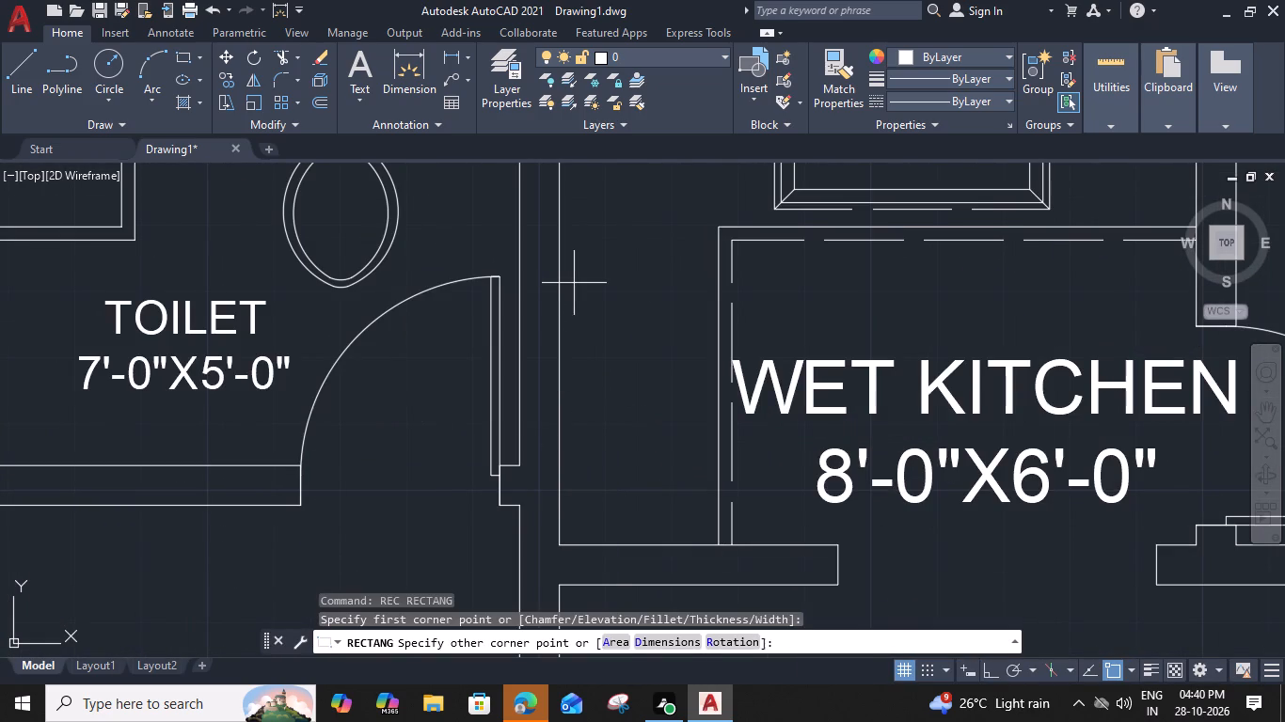
left_click(706, 511)
Shorten the new counter rectangle by stretching its upper edge downward twice.
left_click(628, 287)
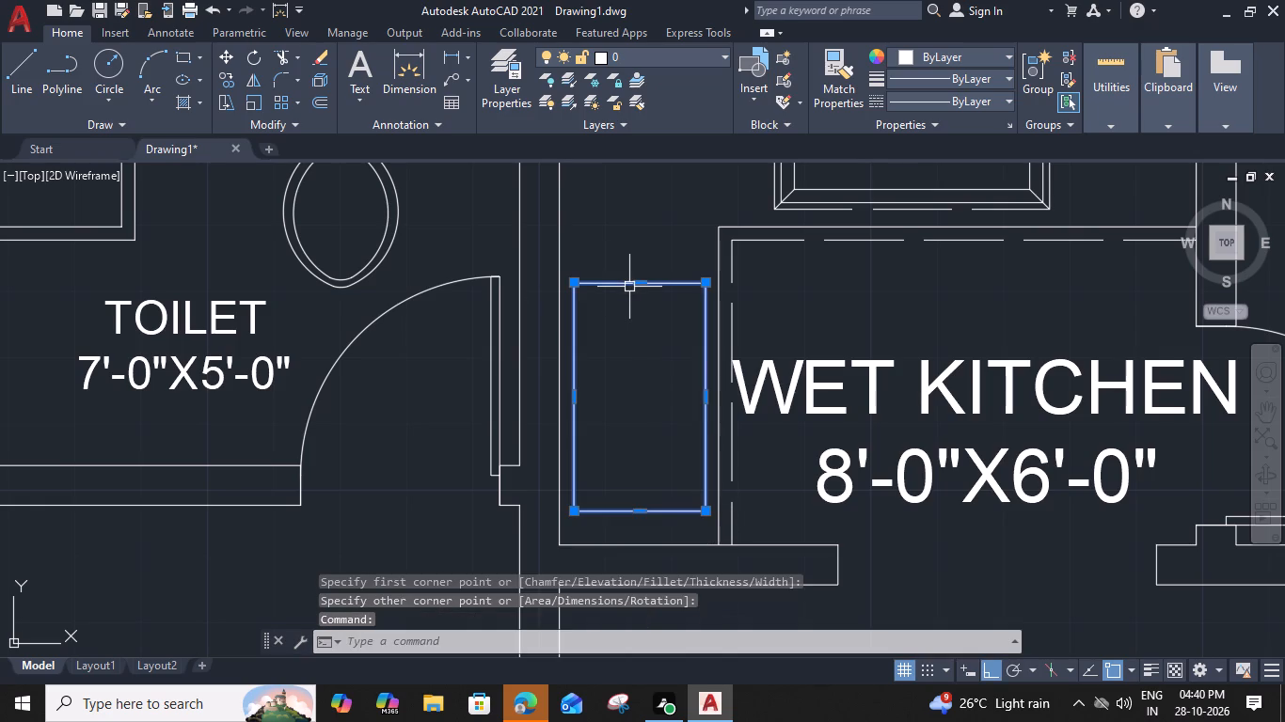
left_click(637, 287)
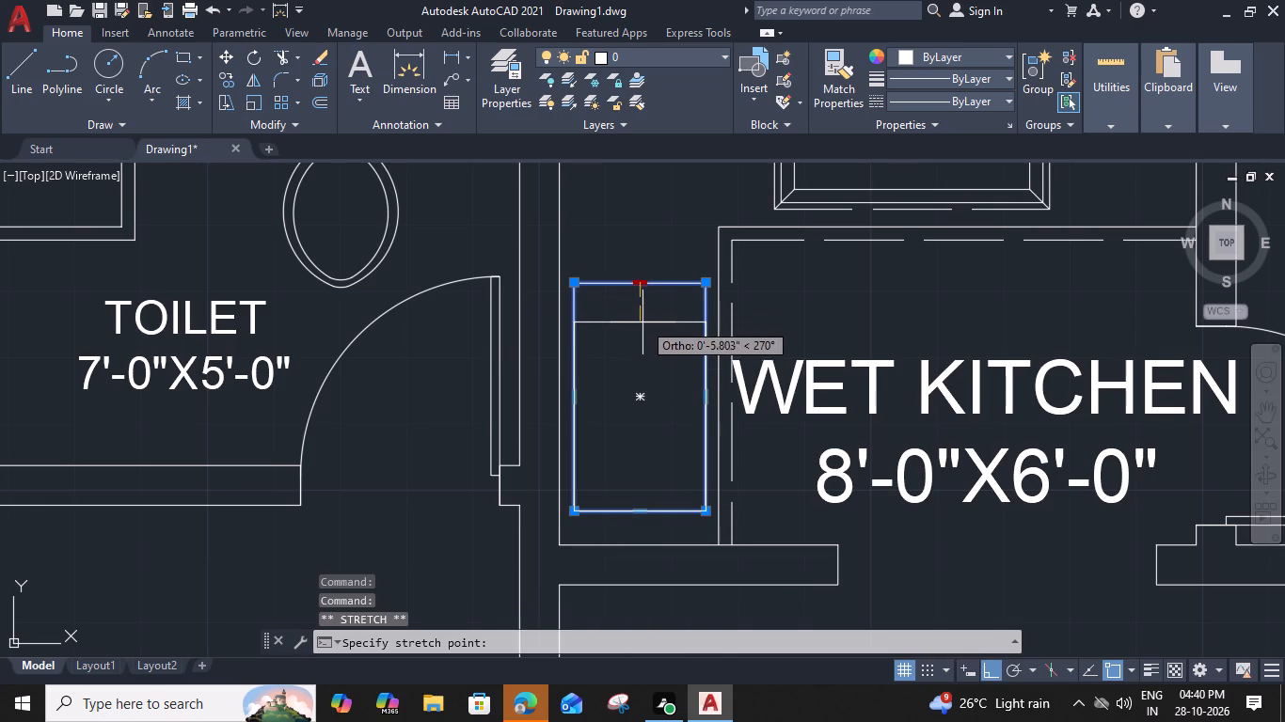
left_click(642, 342)
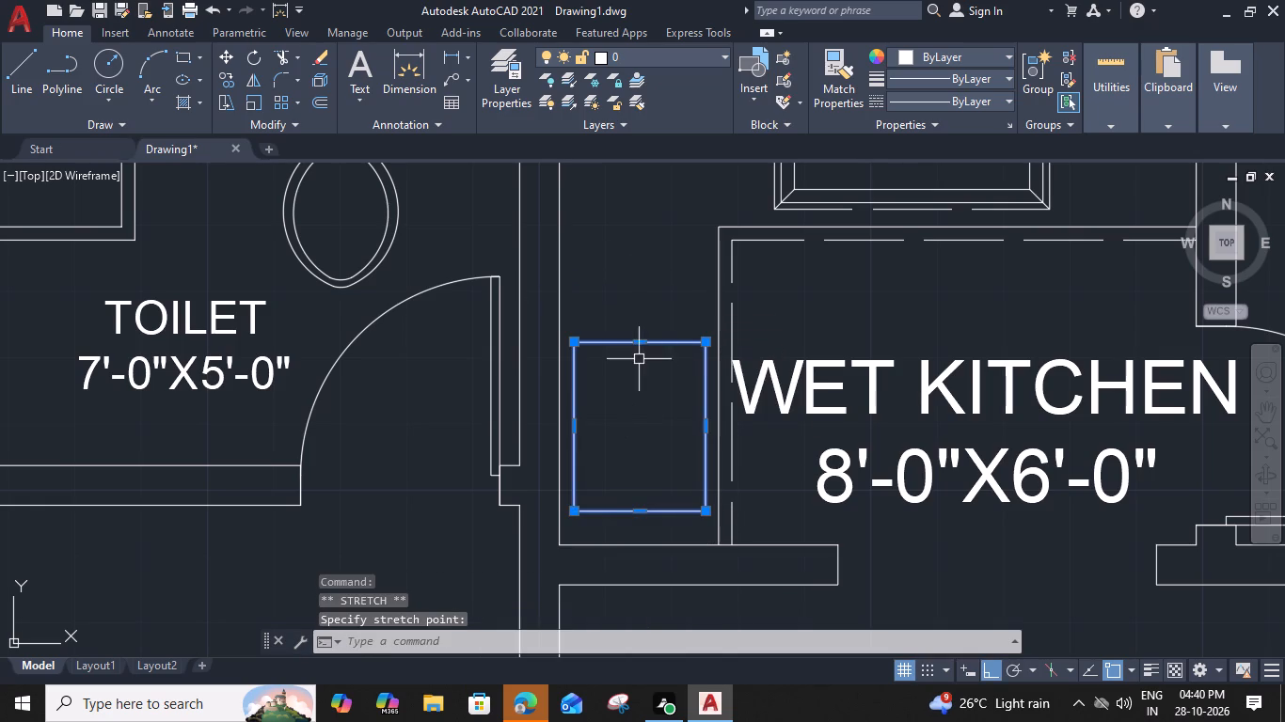
left_click(639, 345)
left_click(639, 363)
Offset the side counter rectangle inward by 1".
middle_click_drag(641, 420, 652, 391)
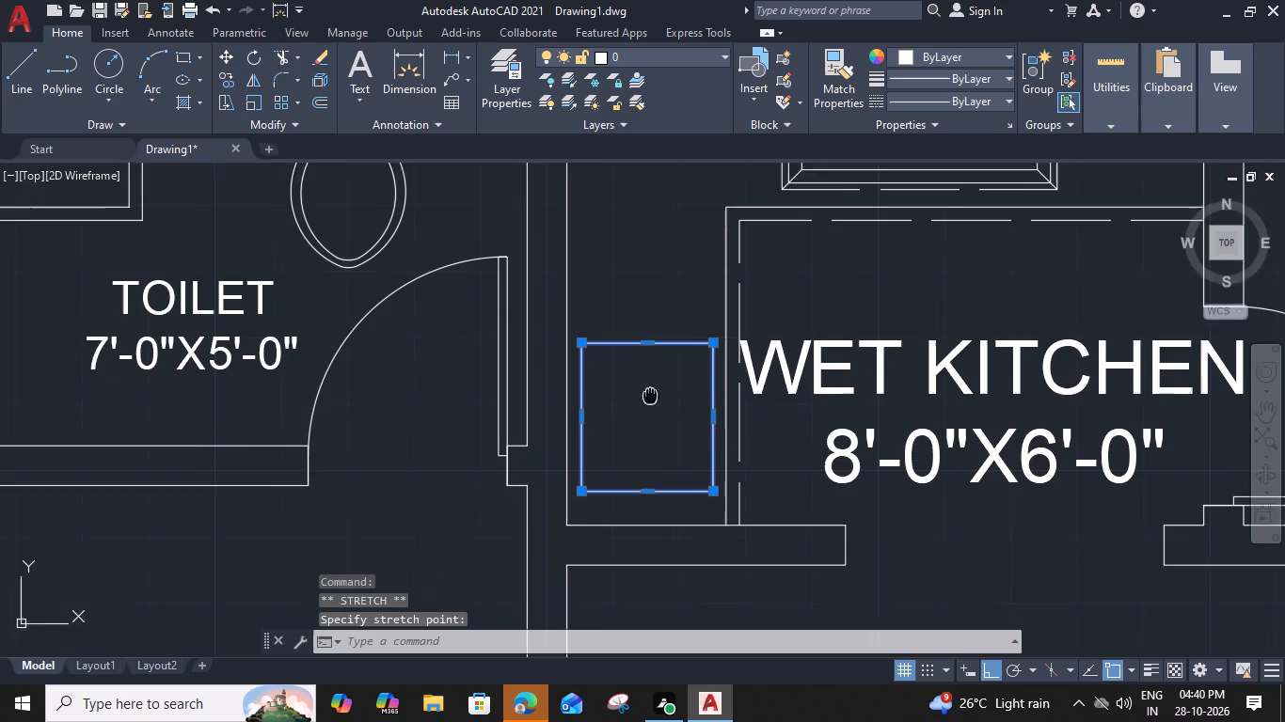
middle_click_drag(652, 391, 658, 376)
type("O")
key("space")
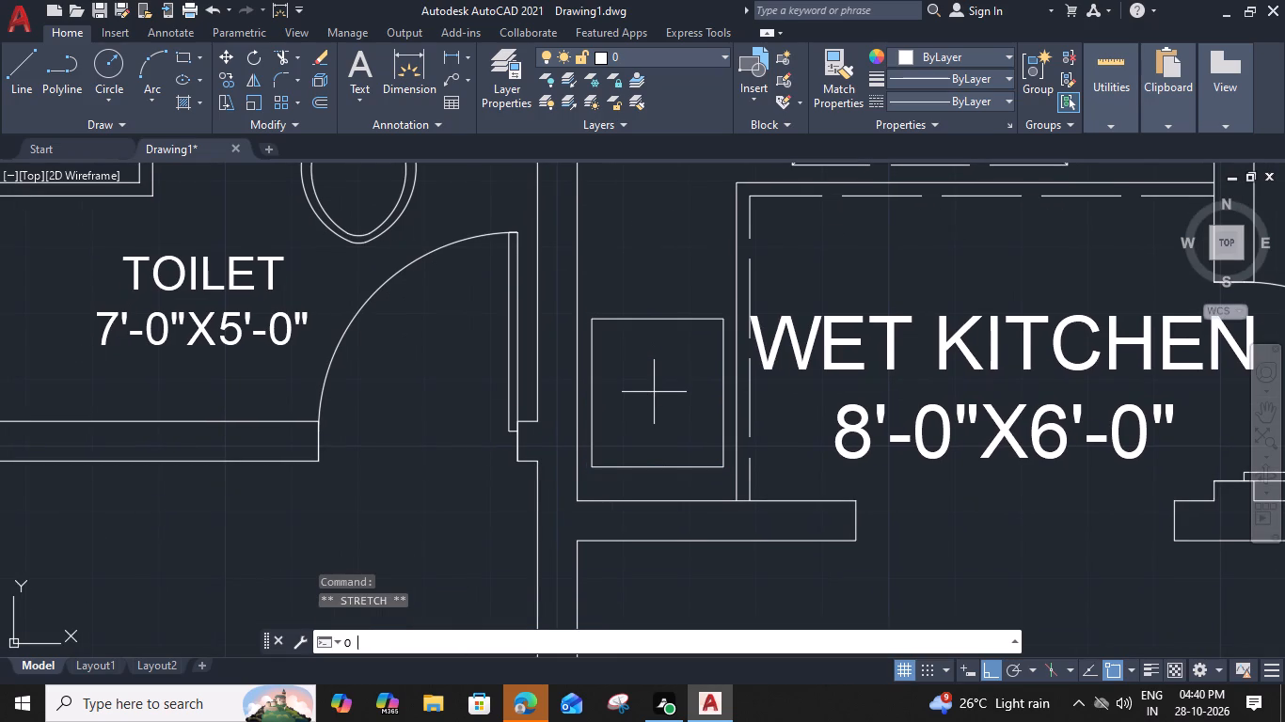
type("1\"")
key("Return")
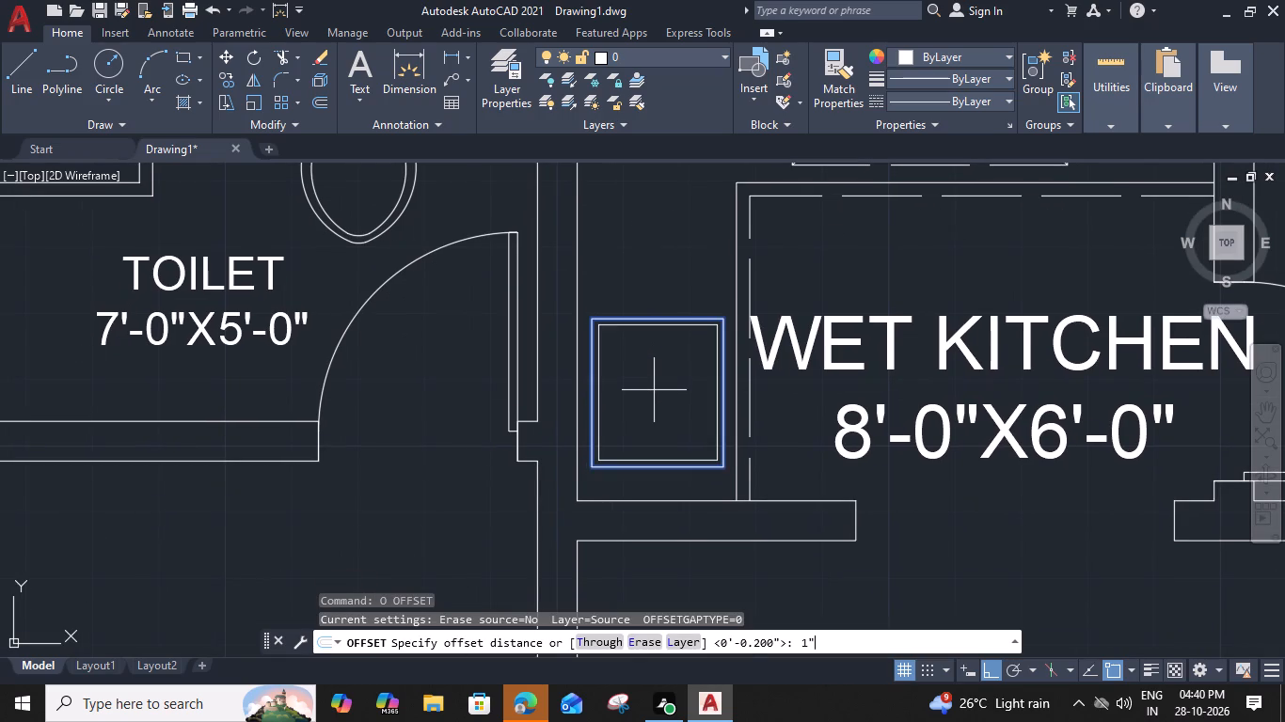
left_click(651, 390)
key("Escape")
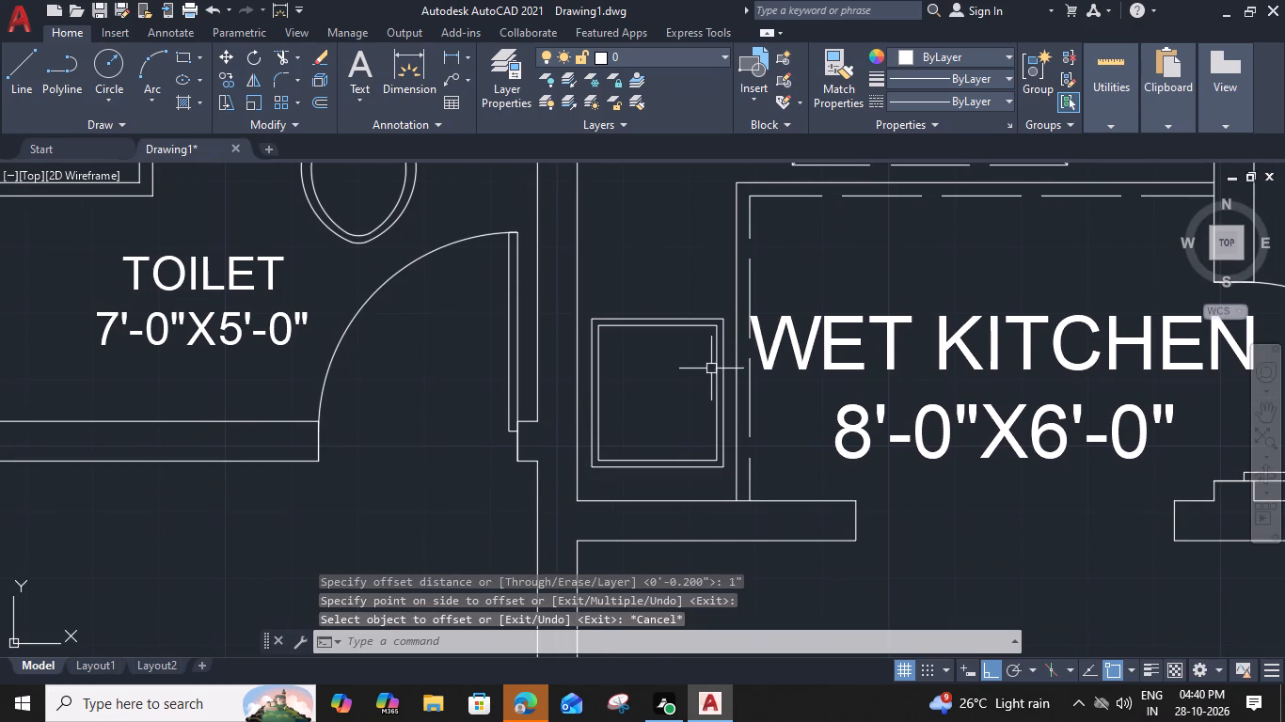
Offset the inner rectangle of the side basin inward by 2".
left_click(711, 369)
left_click(708, 393)
left_click(718, 357)
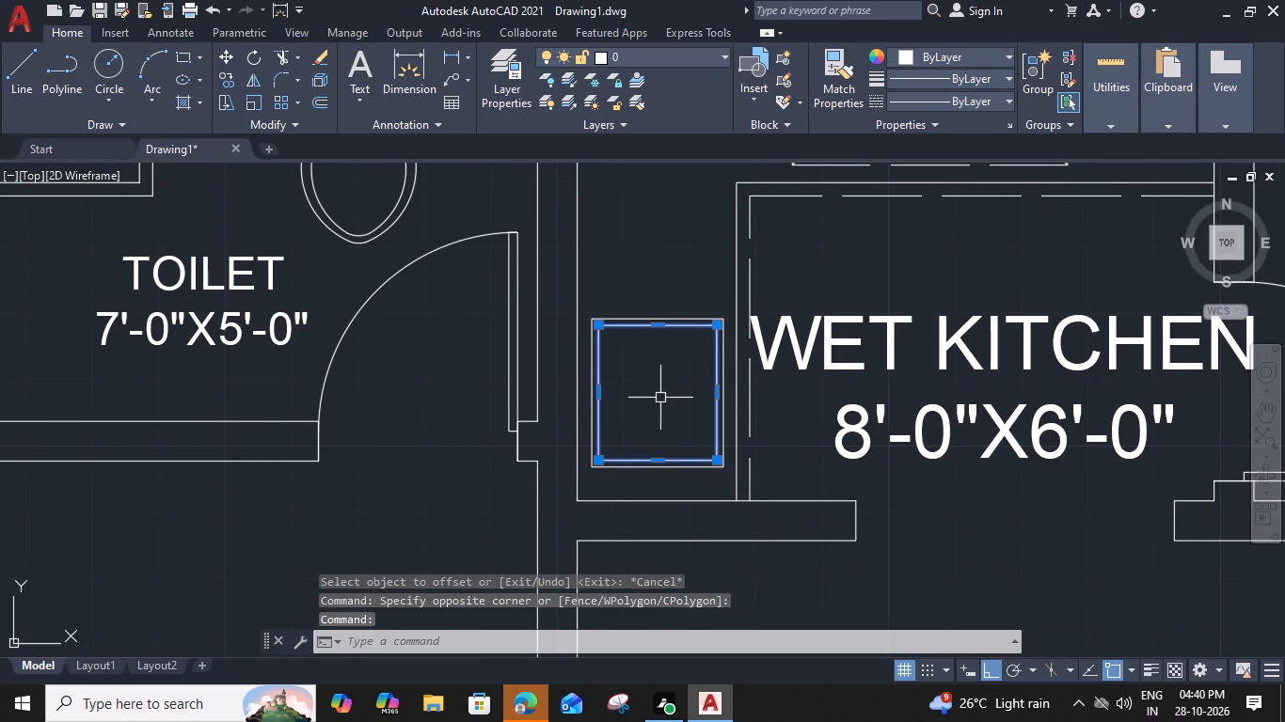
type("O 2")
key("shift+quotedbl")
key("Return")
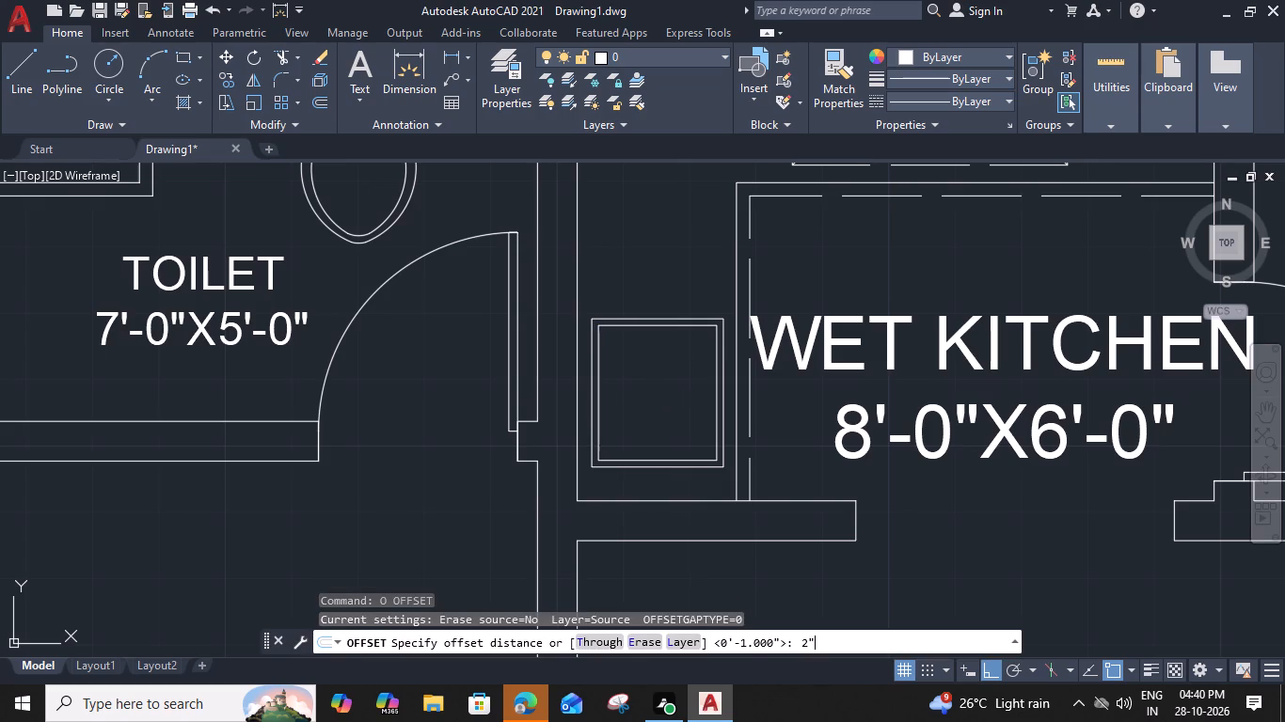
left_click(646, 400)
key("Escape")
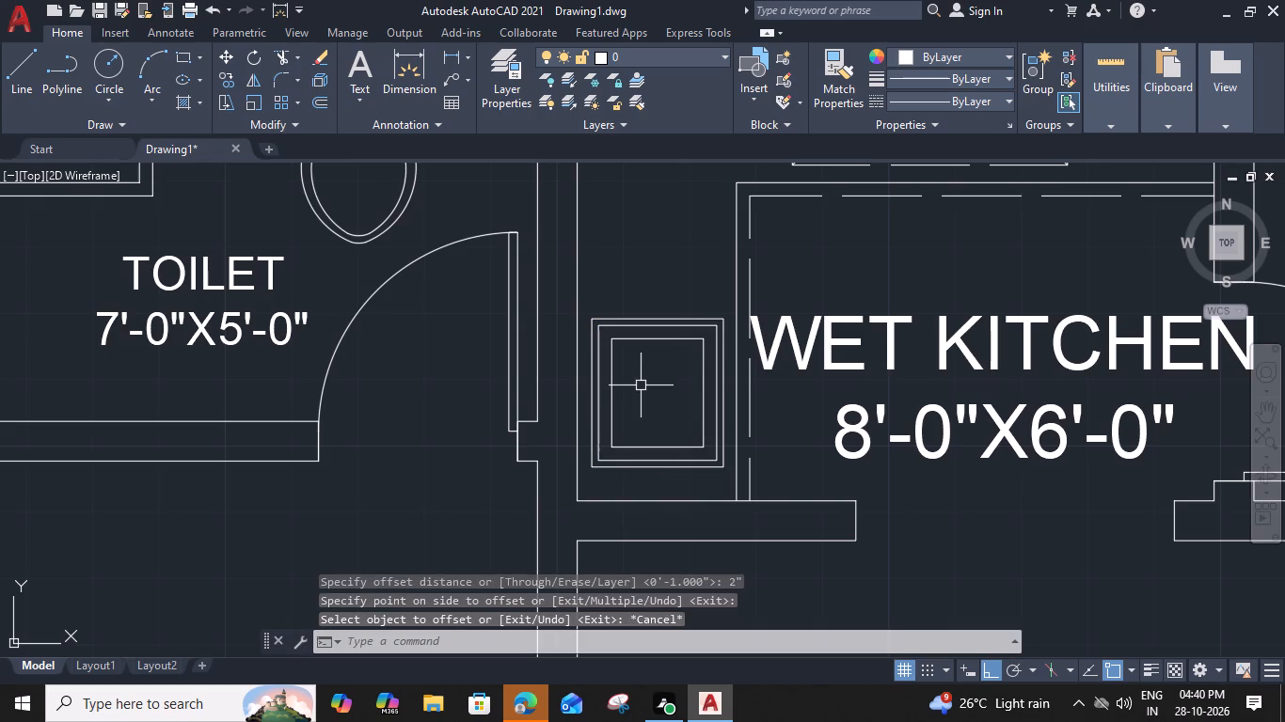
Draw a horizontal line from the midpoint of the innermost rectangle's wall-side edge to the basin's centre.
type("L")
key("space")
left_click(613, 392)
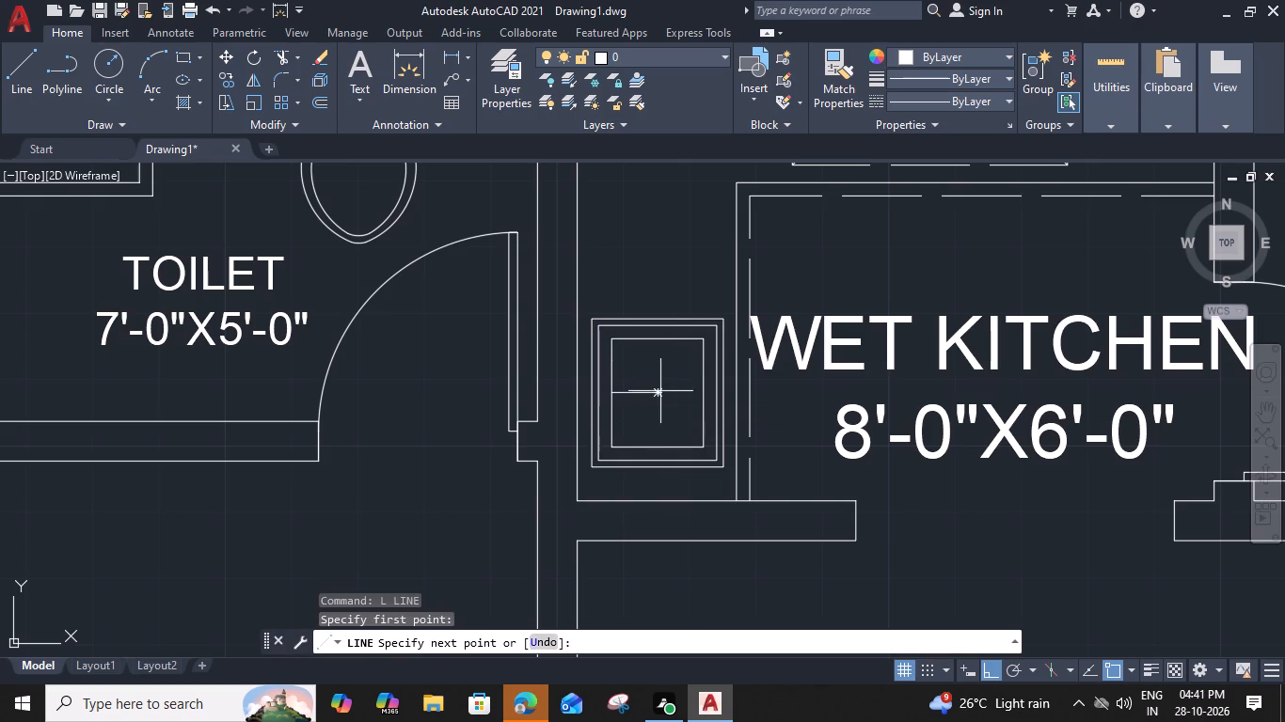
left_click(655, 395)
key("space")
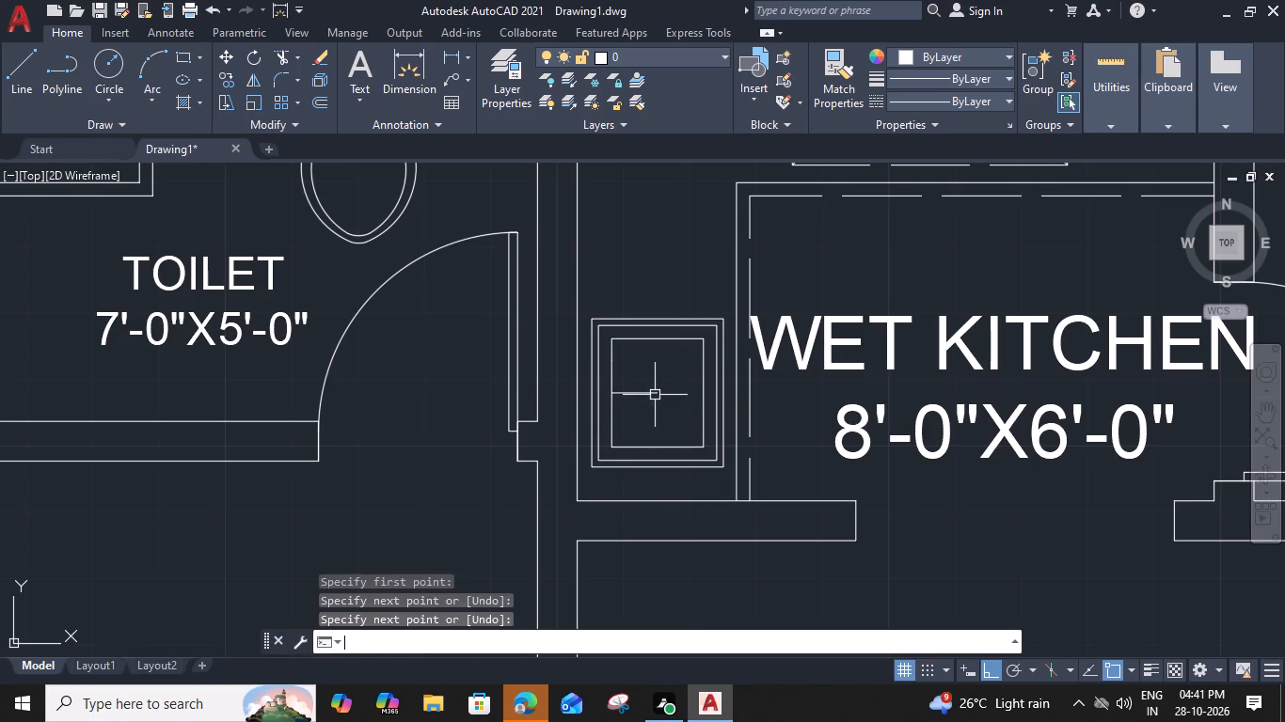
Draw a drain circle of about 0.77" radius centred on the line's end in the basin's middle.
scroll(656, 394, "up", 3)
type("C")
key("space")
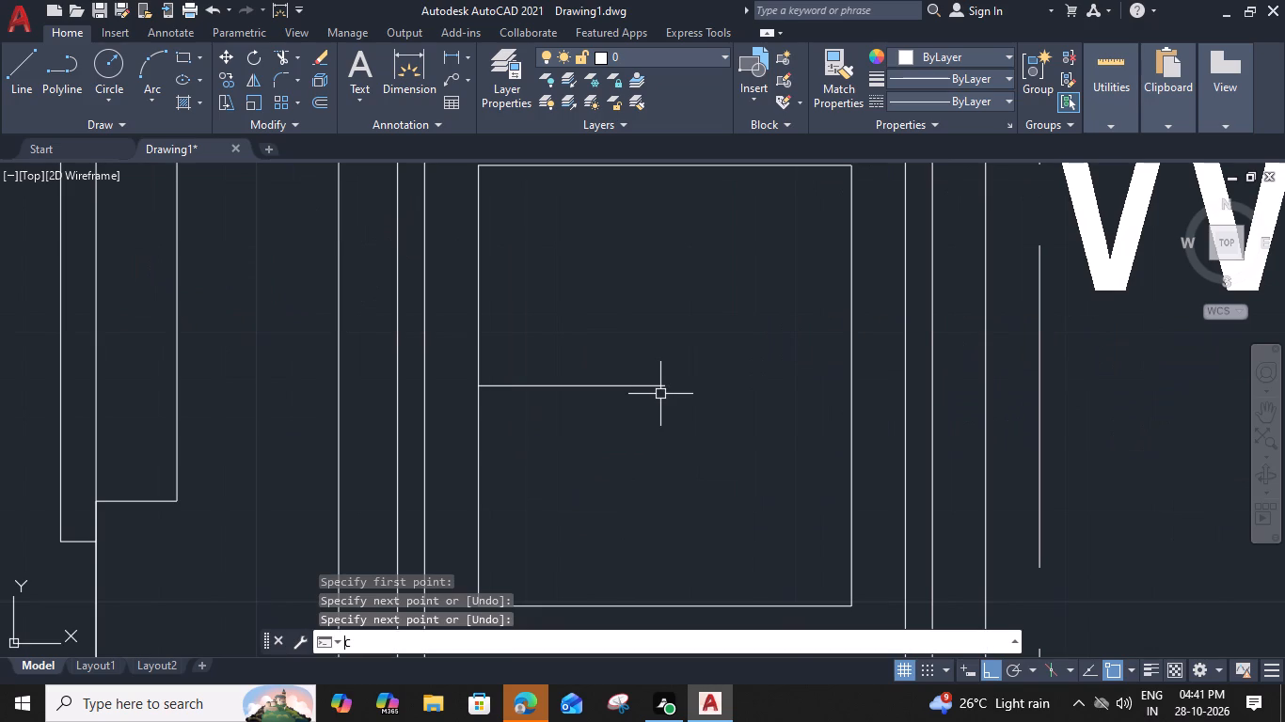
left_click(664, 387)
left_click(686, 398)
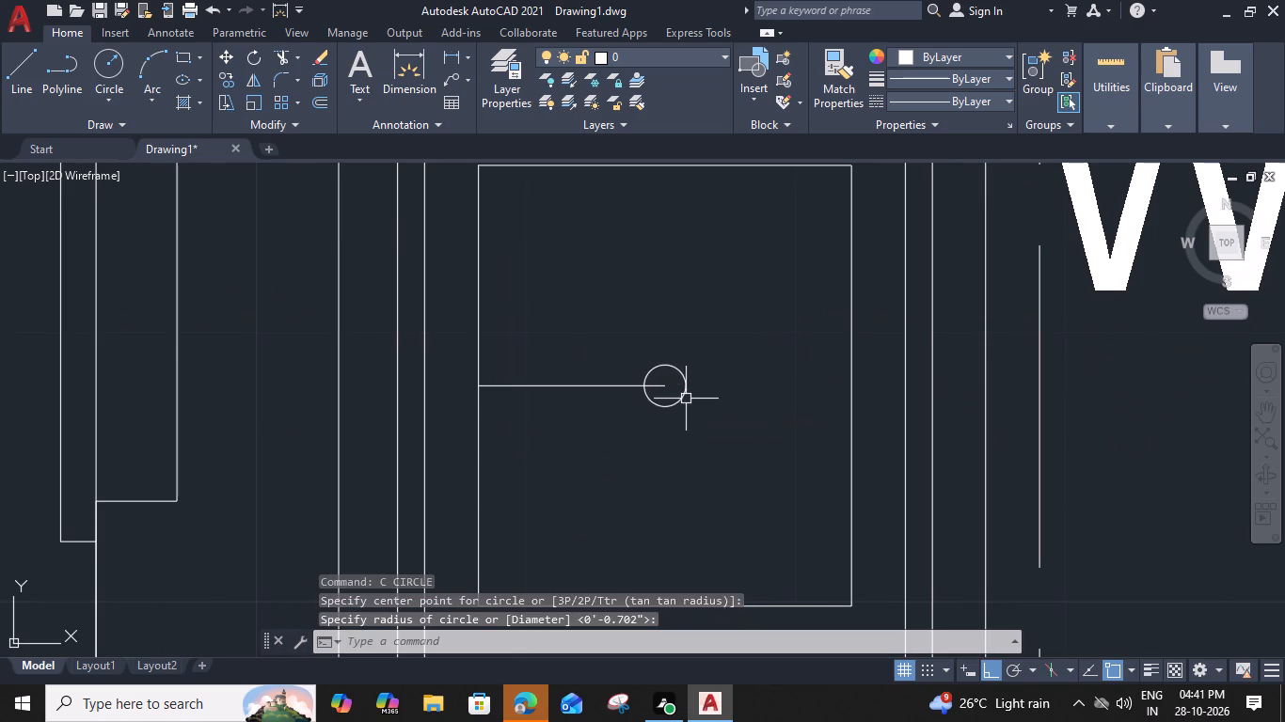
Offset the drain circle inward by 0.3".
left_click(681, 399)
type("O 0.")
key("3")
key("shift+quotedbl")
key("Return")
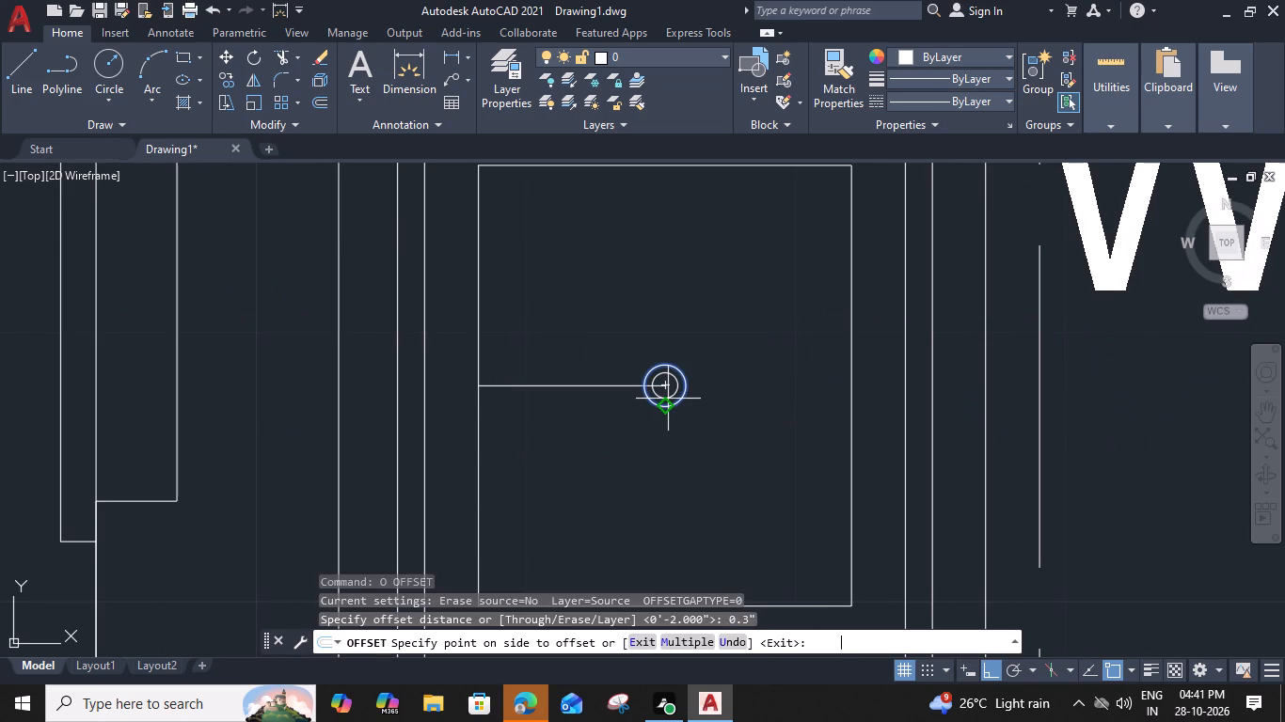
scroll(668, 384, "up", 2)
left_click(659, 388)
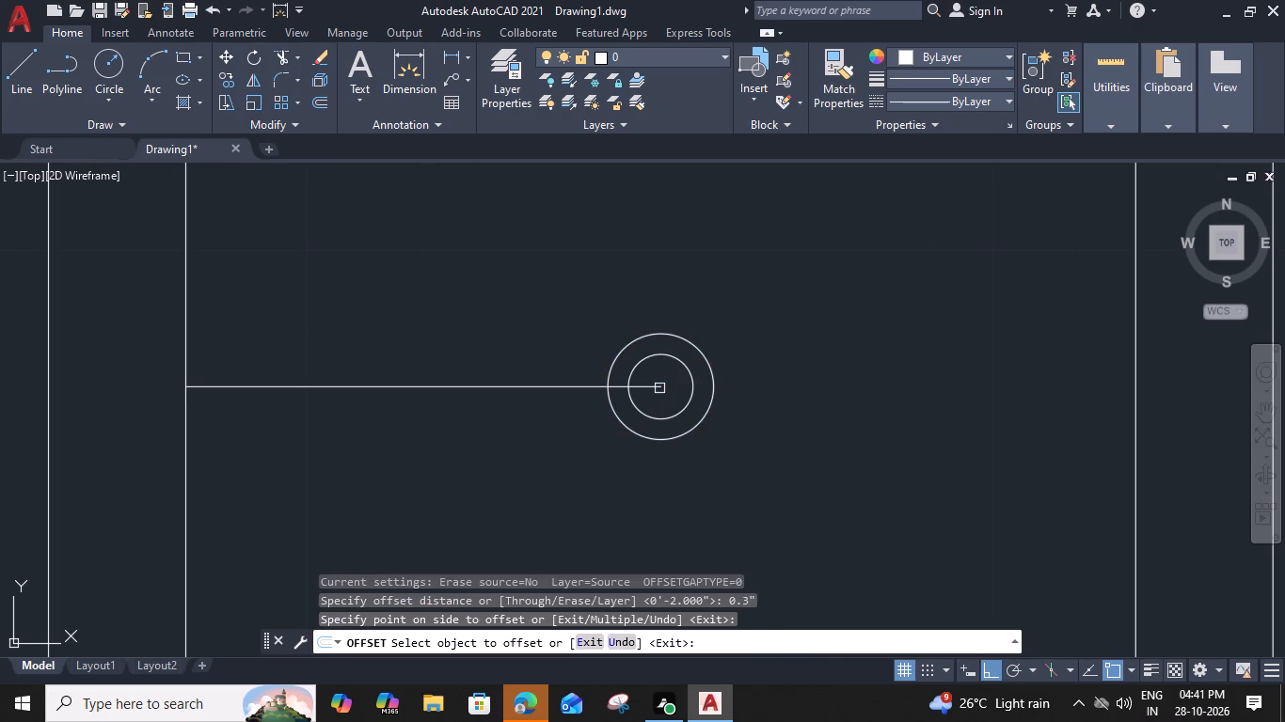
key("space")
Trim away the part of the horizontal line inside the outer drain circle.
key("t")
type("R")
key("space")
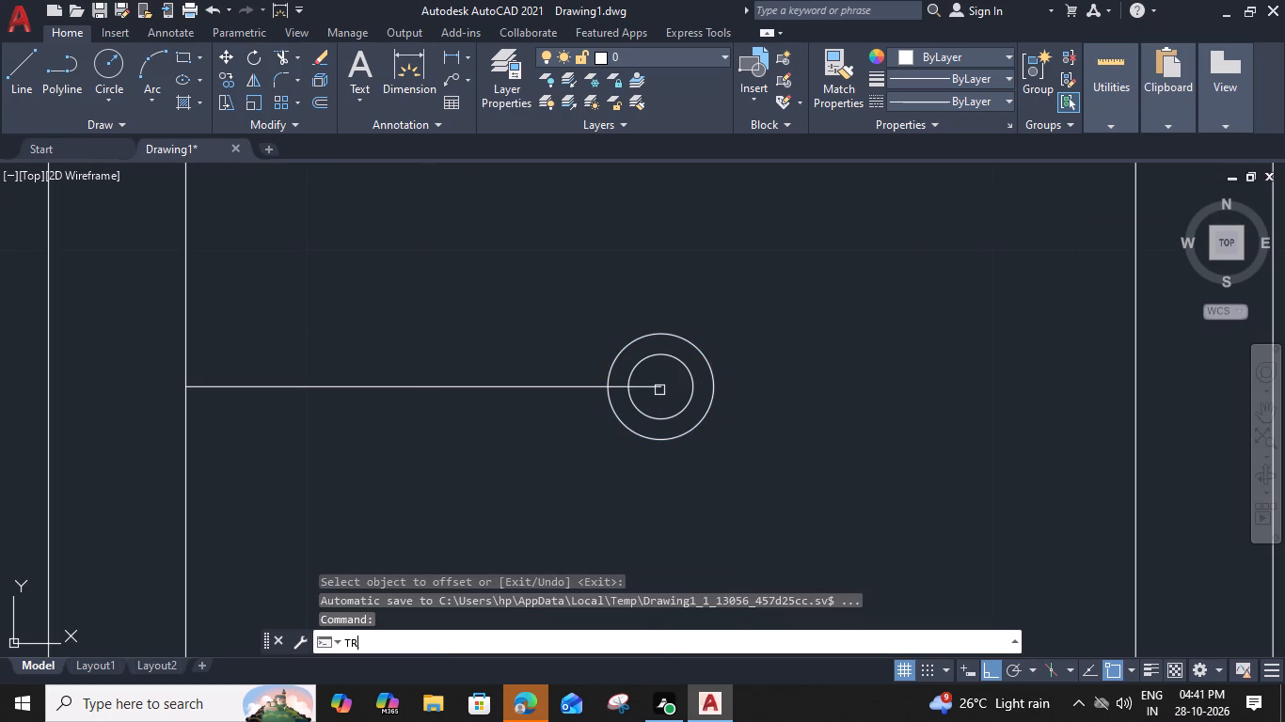
left_click(616, 389)
left_click(653, 387)
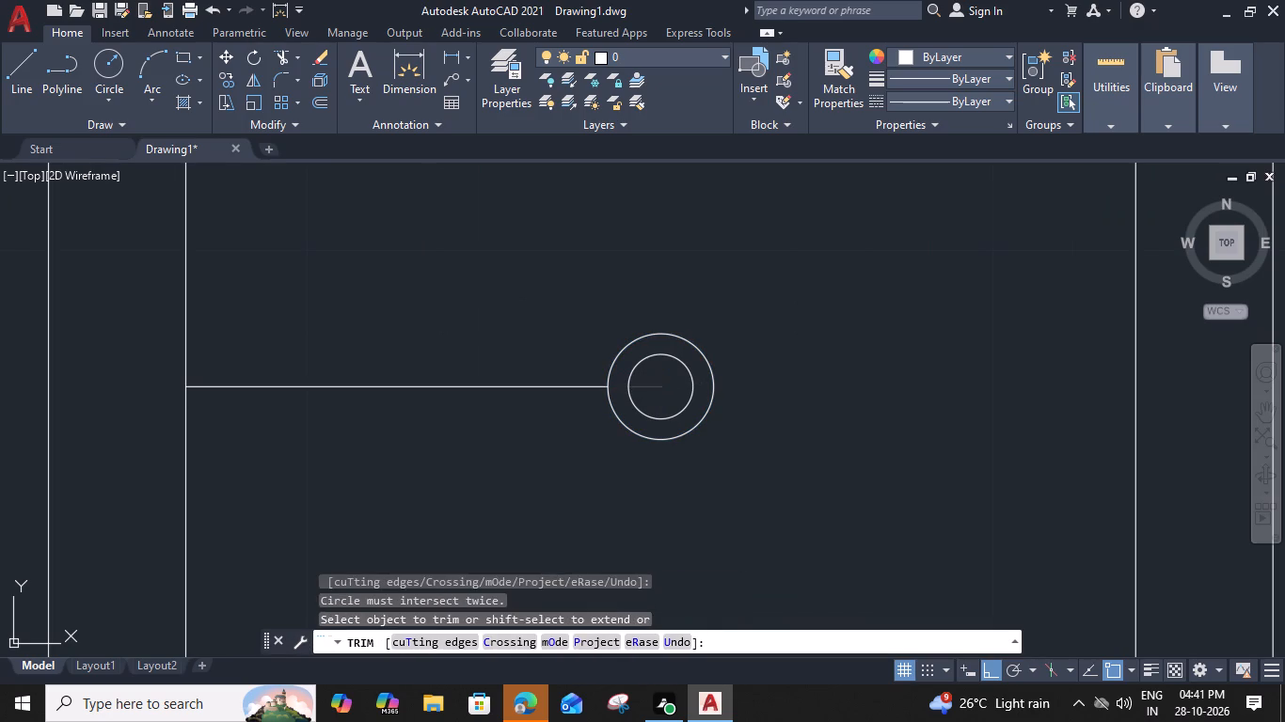
key("Escape")
Draw a vertical and a horizontal diameter line across the outer drain circle.
type("L")
key("space")
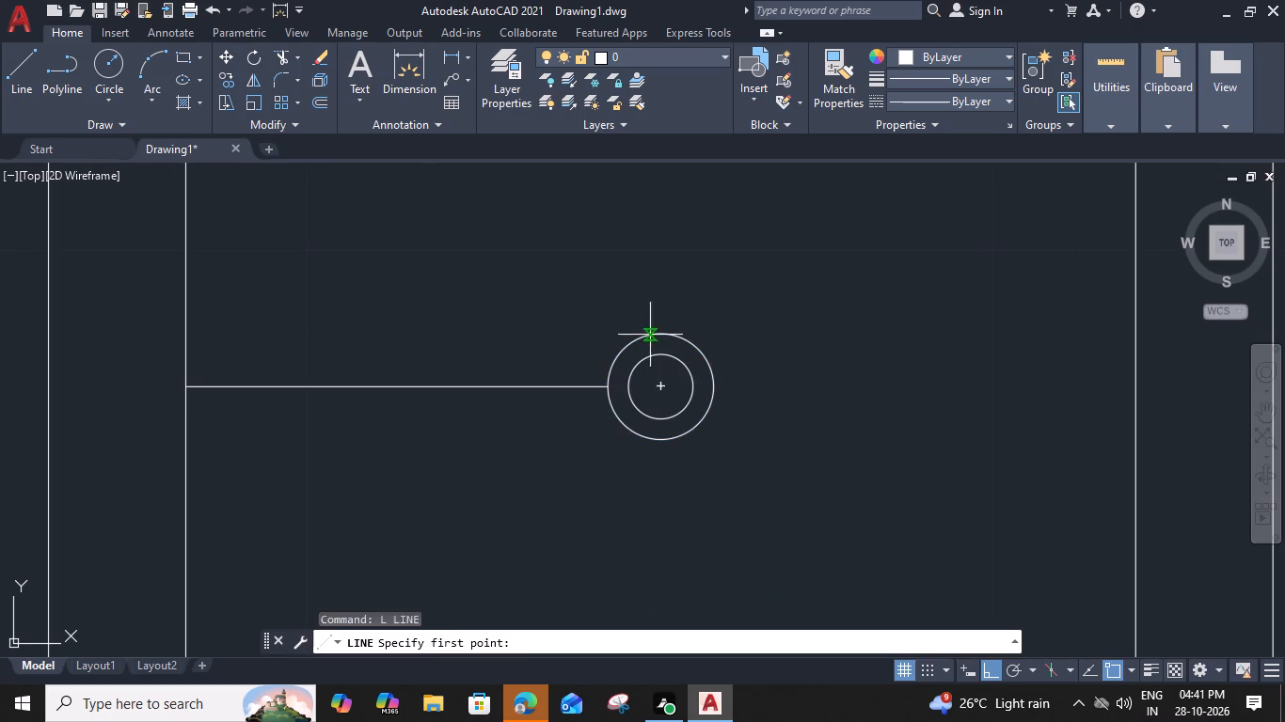
left_click(661, 337)
left_click(658, 442)
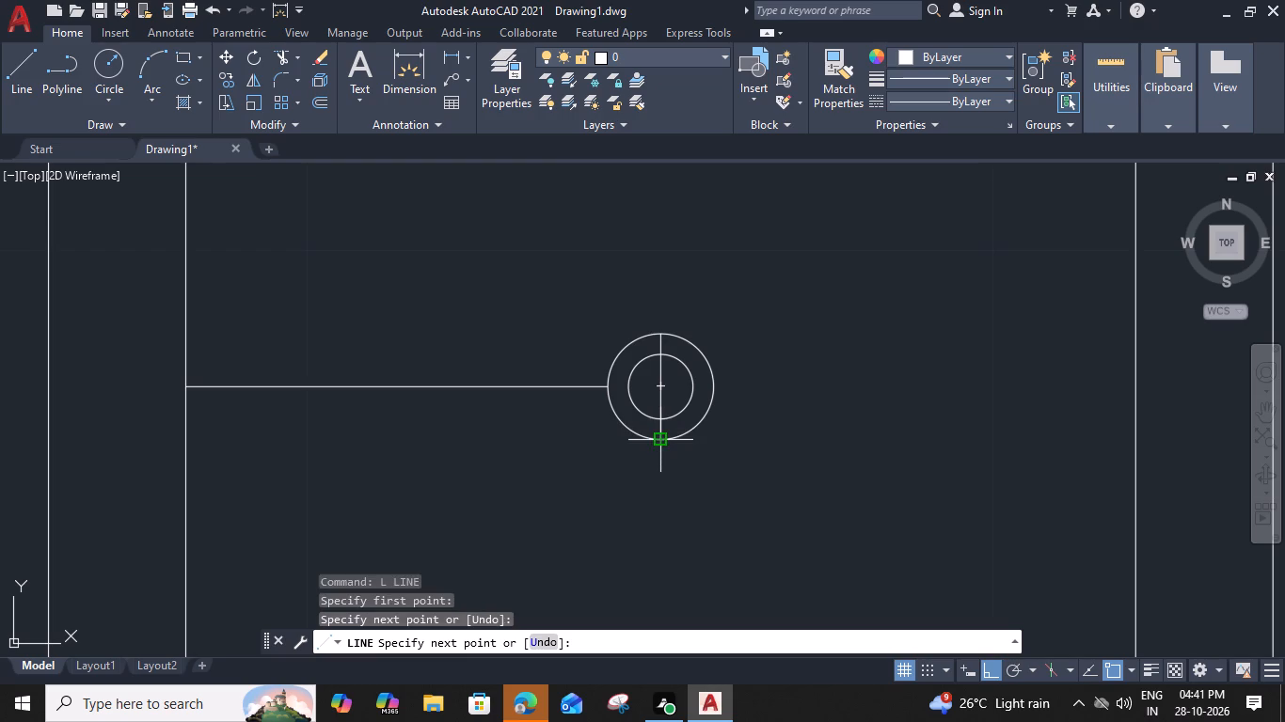
key("space")
key("space")
left_click(610, 389)
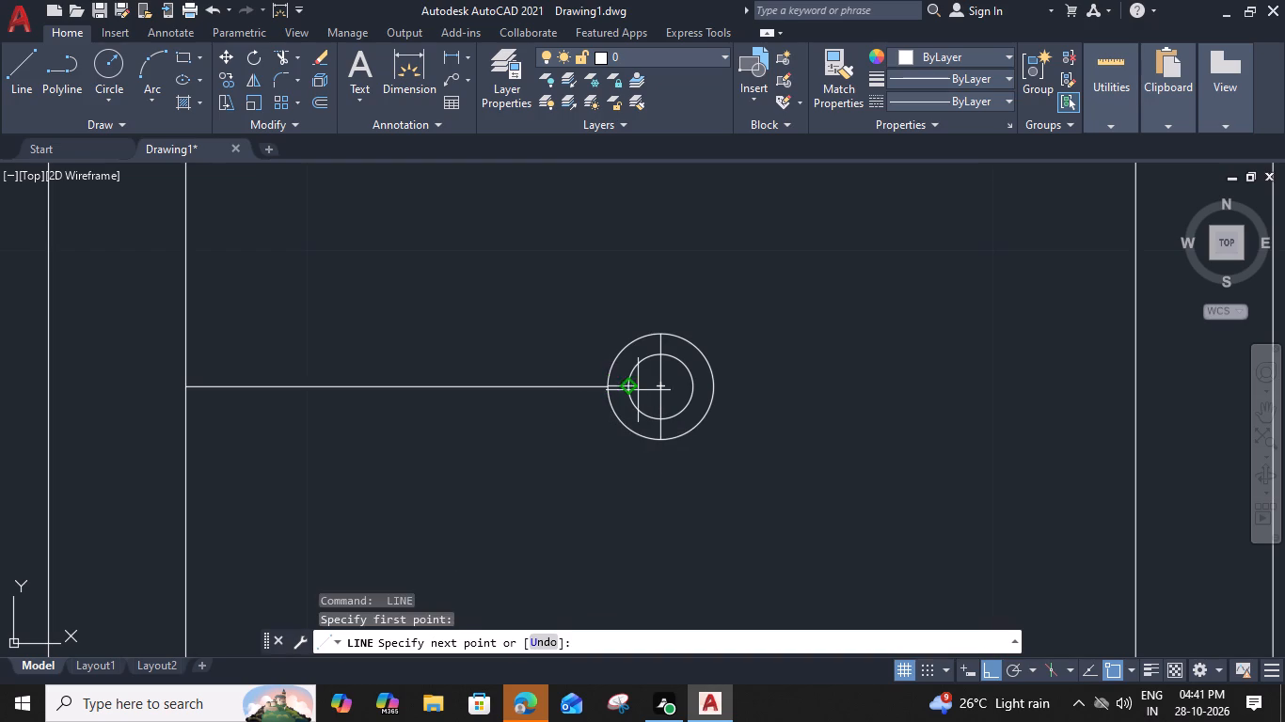
left_click(716, 389)
key("space")
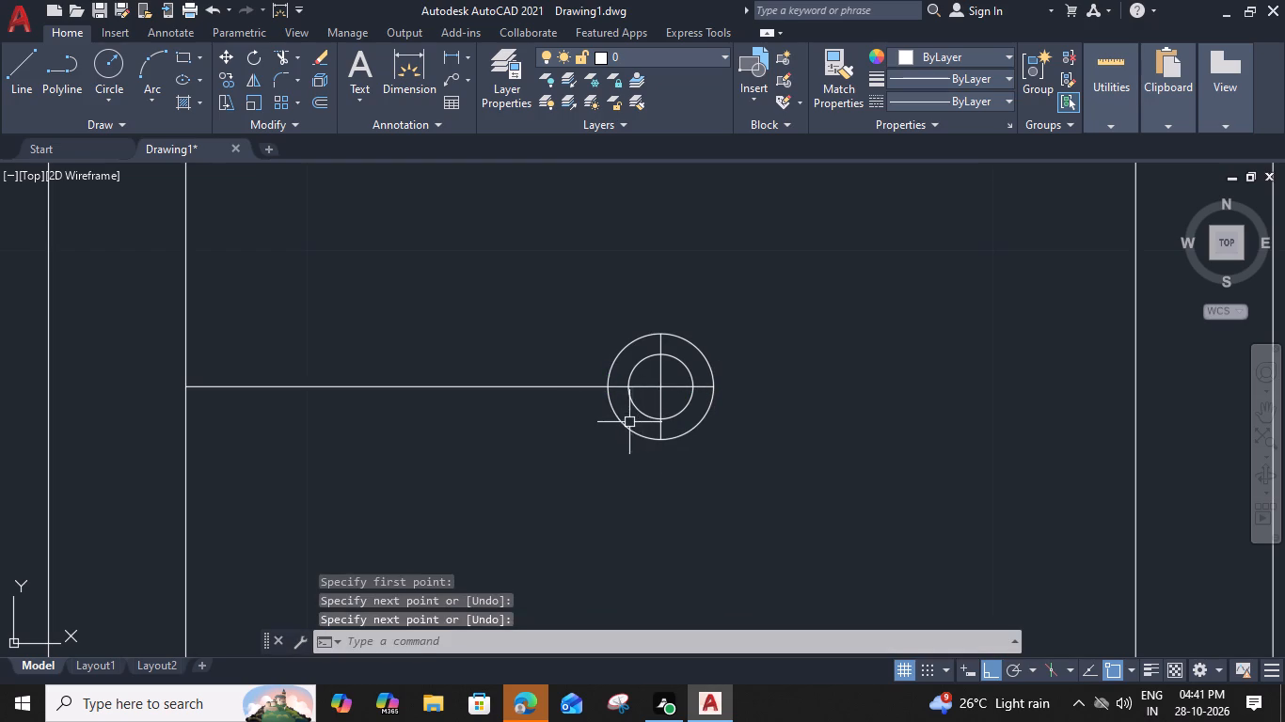
Draw two crossing diagonal lines through the drain's centre, ending on the outer circle.
key("space")
left_click(625, 424)
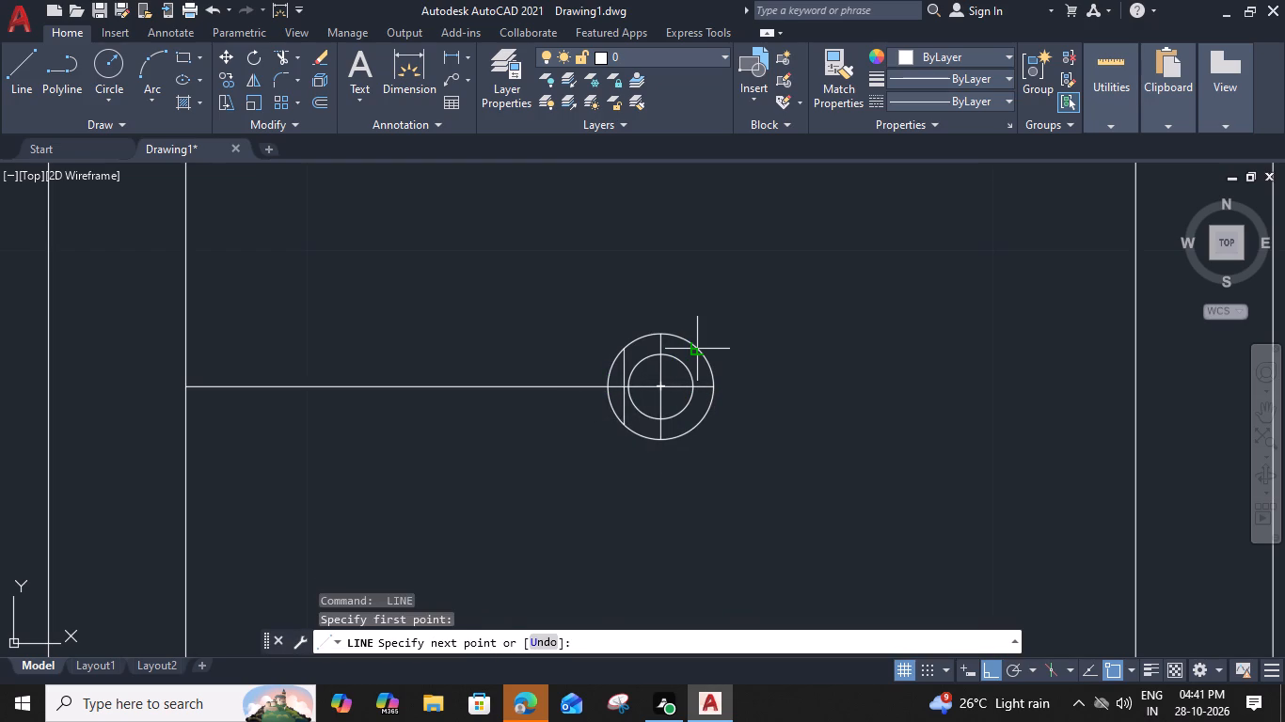
left_click(695, 353)
key("space")
key("space")
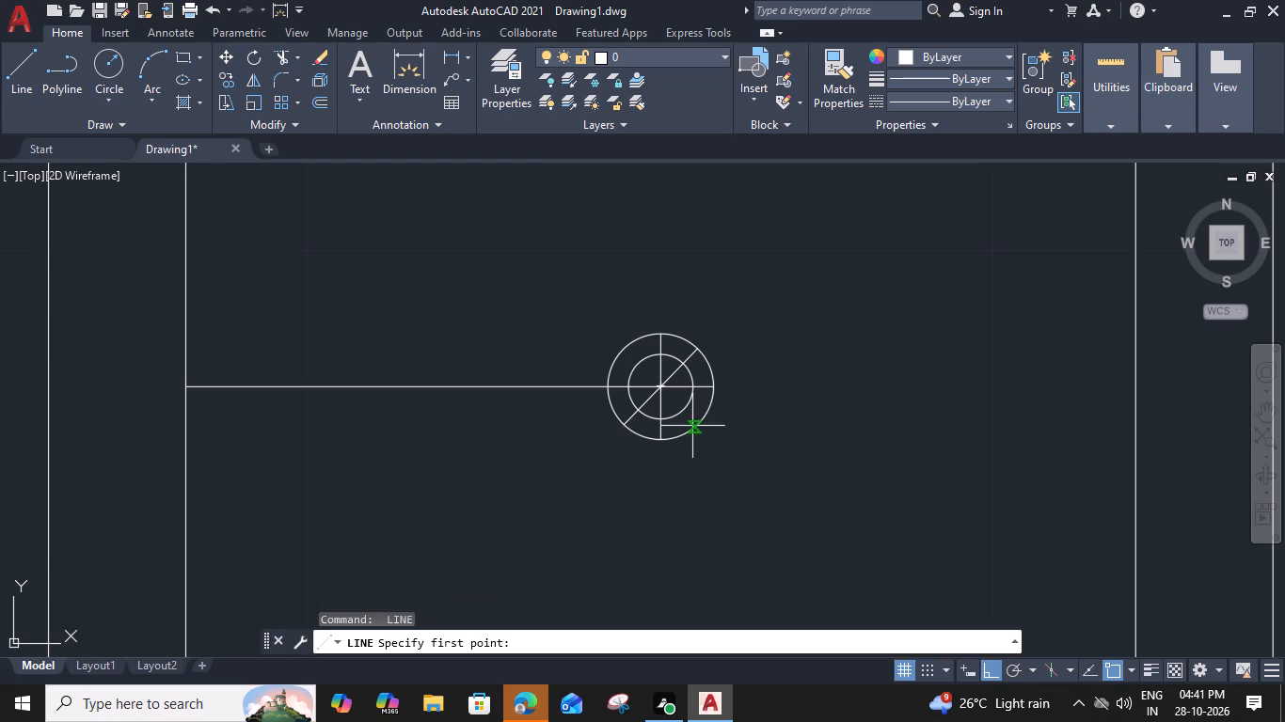
left_click(697, 426)
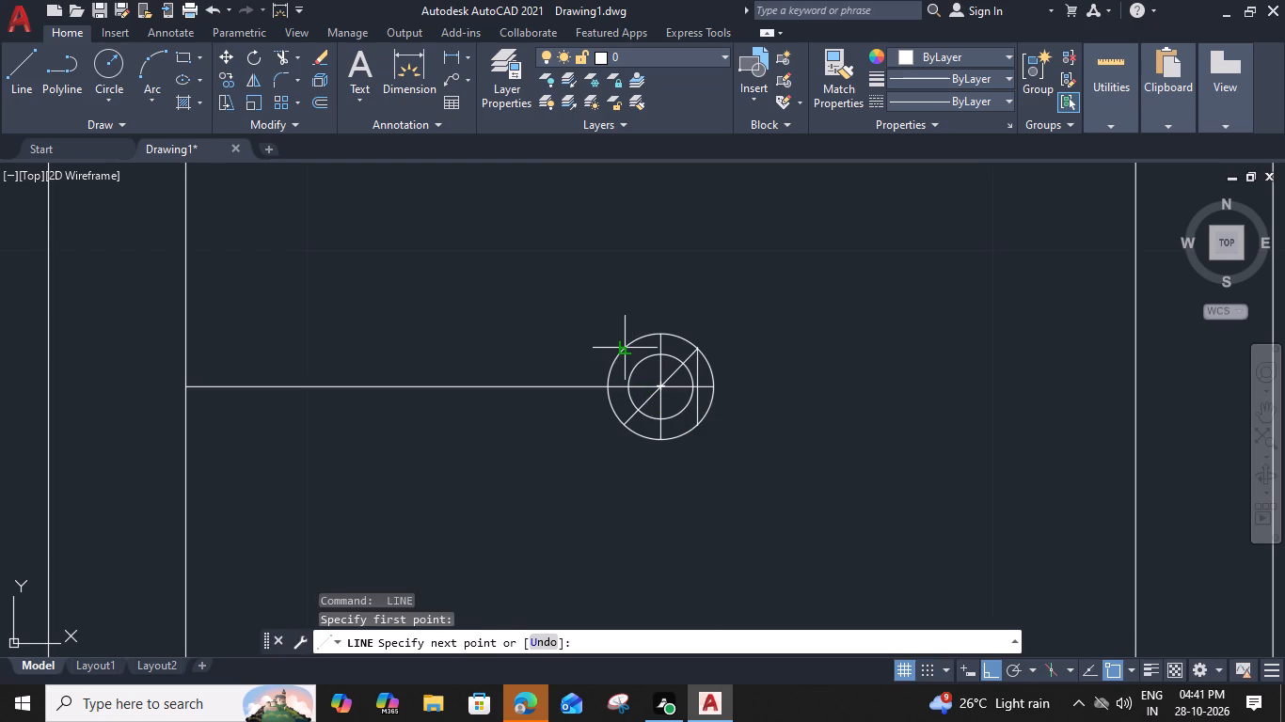
left_click(627, 349)
key("space")
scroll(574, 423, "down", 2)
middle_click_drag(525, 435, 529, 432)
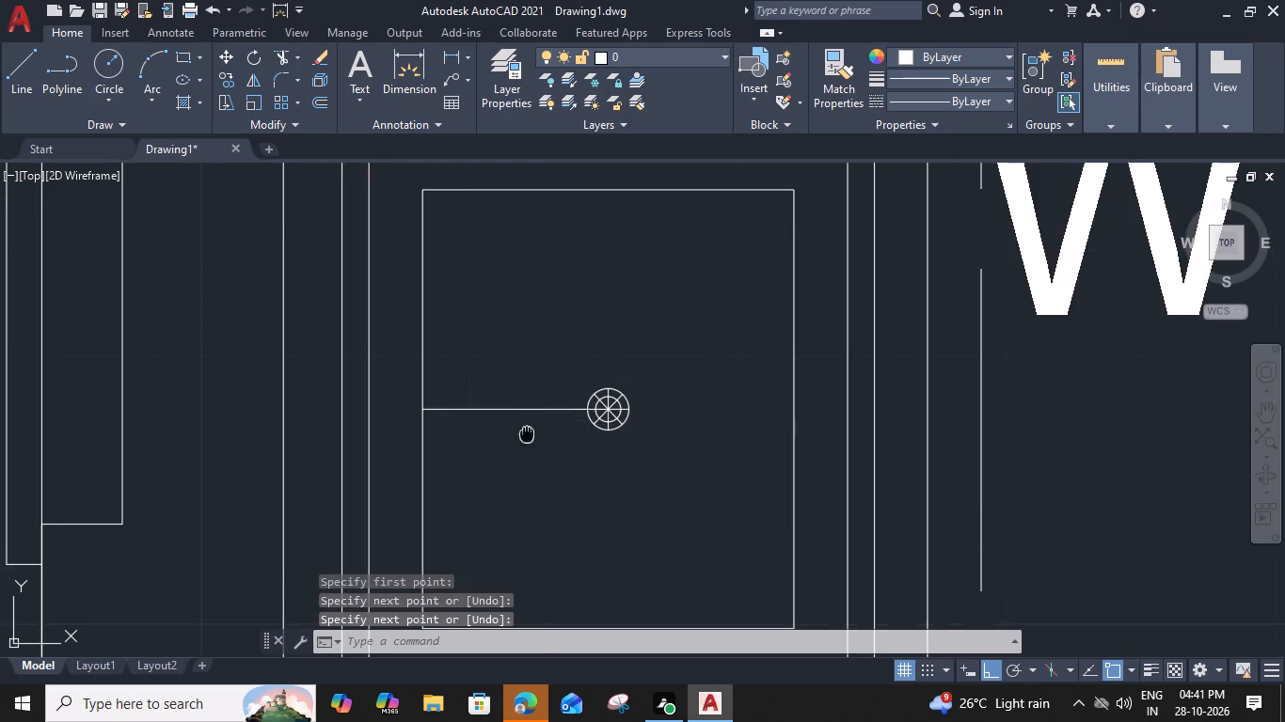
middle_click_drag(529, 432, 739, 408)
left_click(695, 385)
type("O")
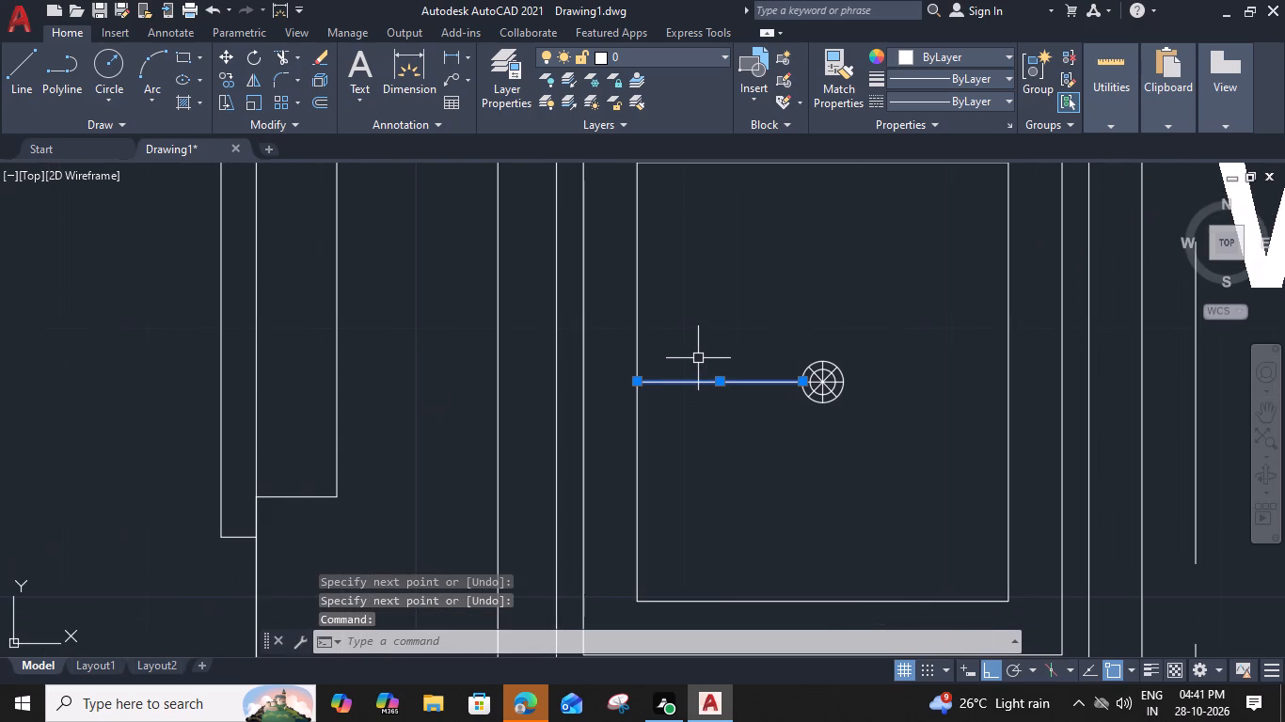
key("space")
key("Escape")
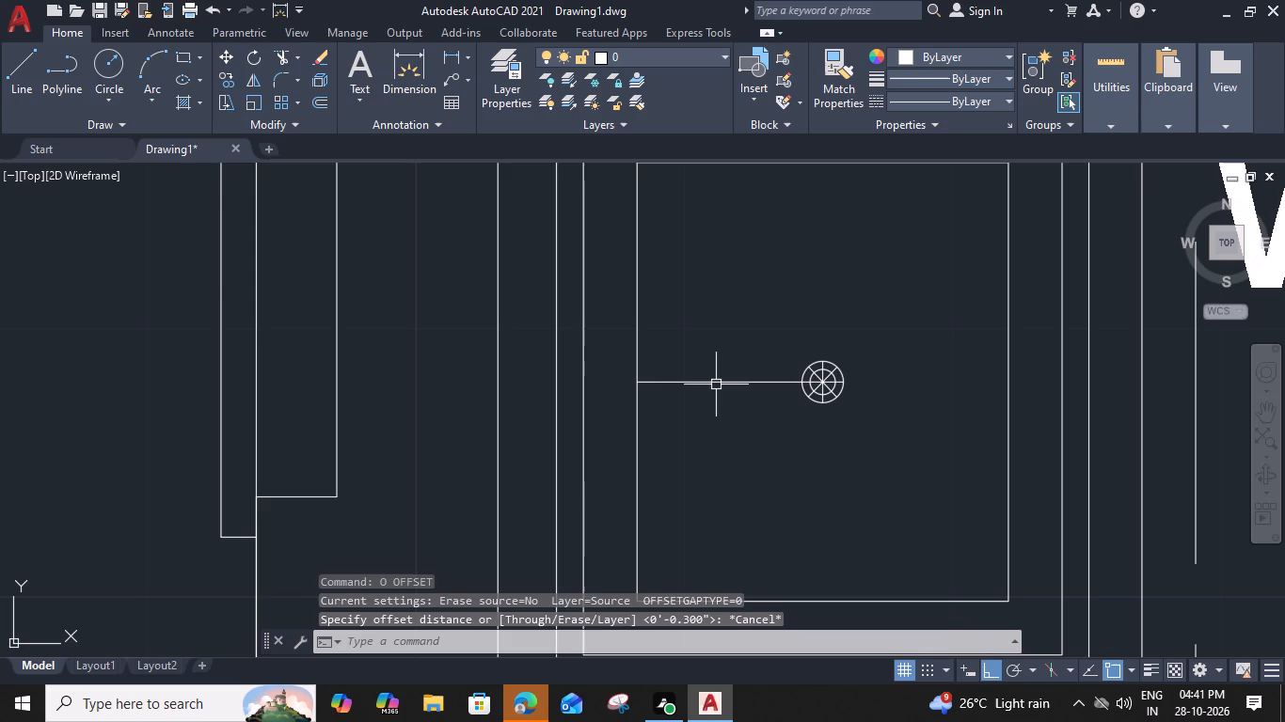
Draw a tap circle of about 0.42" radius centred on the midpoint of the horizontal line beside the drain.
type("C")
key("space")
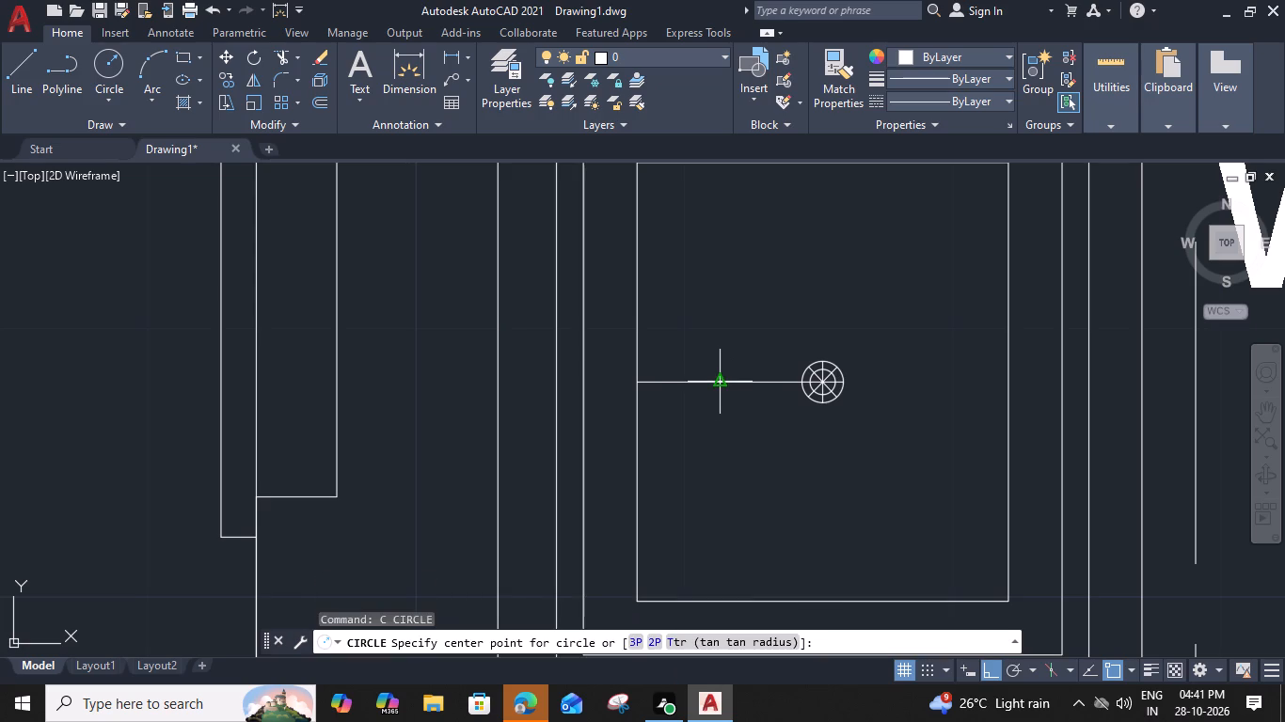
left_click(721, 383)
scroll(727, 389, "up", 2)
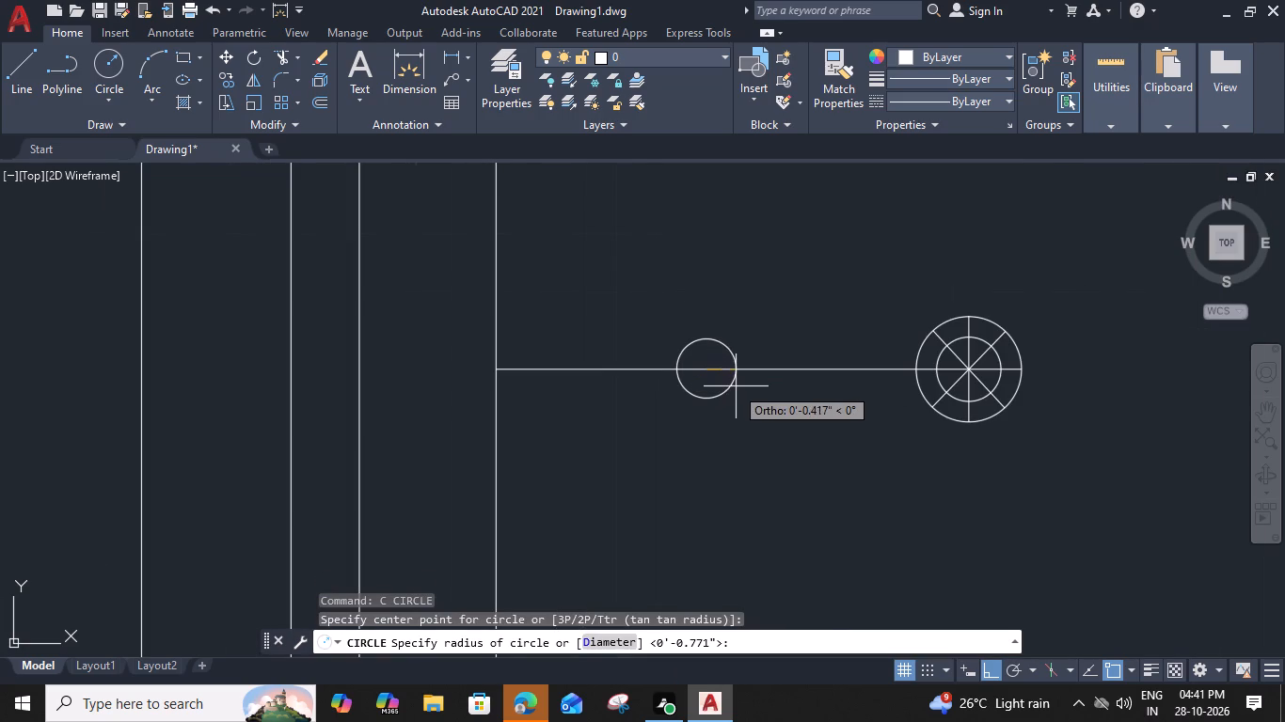
left_click(736, 386)
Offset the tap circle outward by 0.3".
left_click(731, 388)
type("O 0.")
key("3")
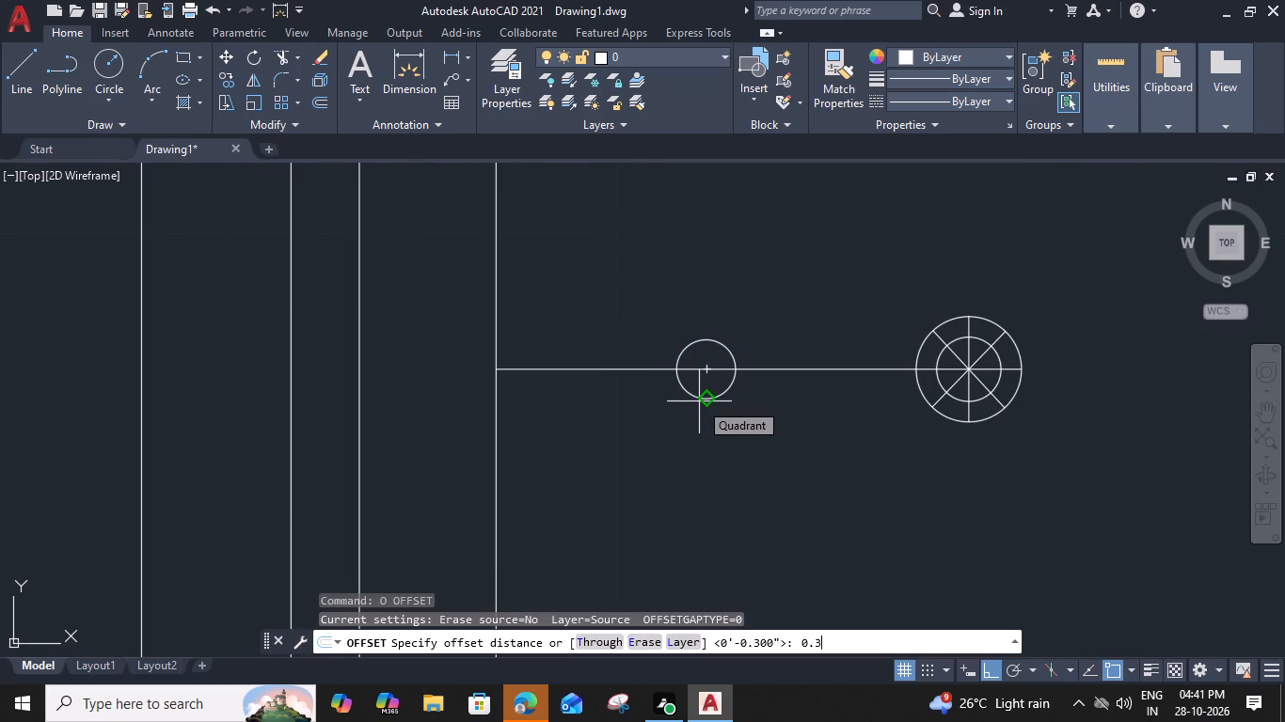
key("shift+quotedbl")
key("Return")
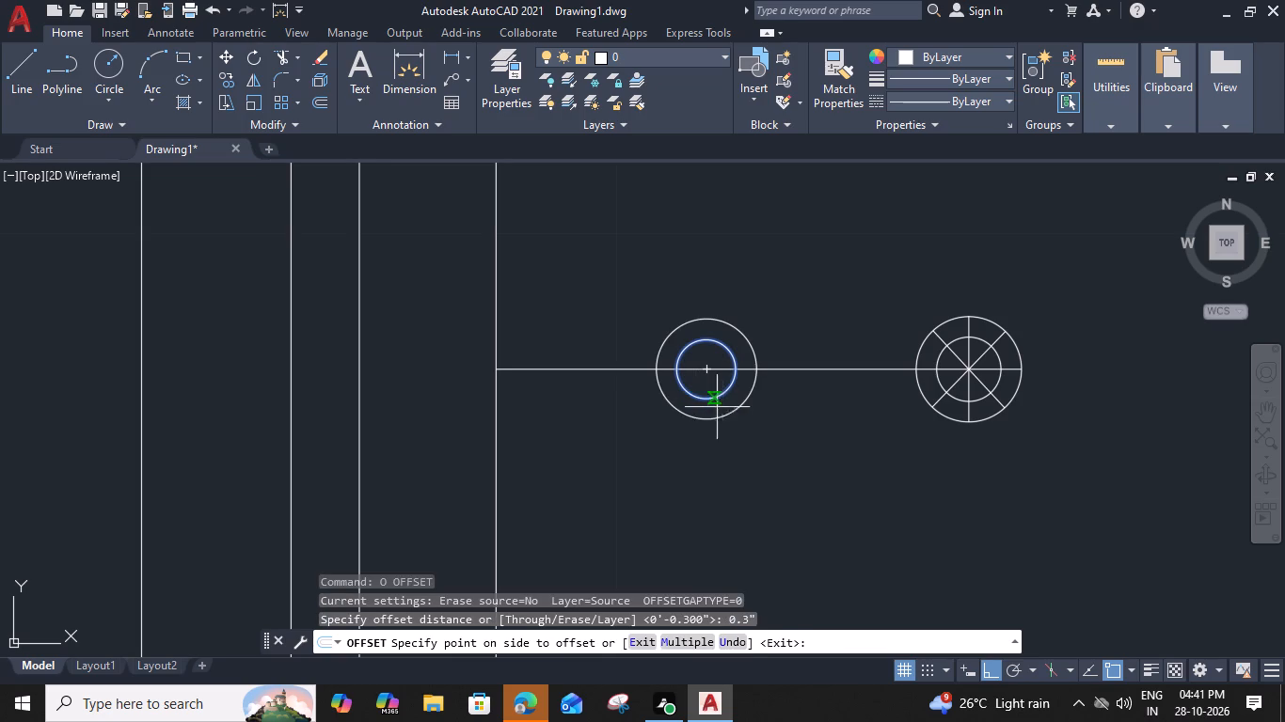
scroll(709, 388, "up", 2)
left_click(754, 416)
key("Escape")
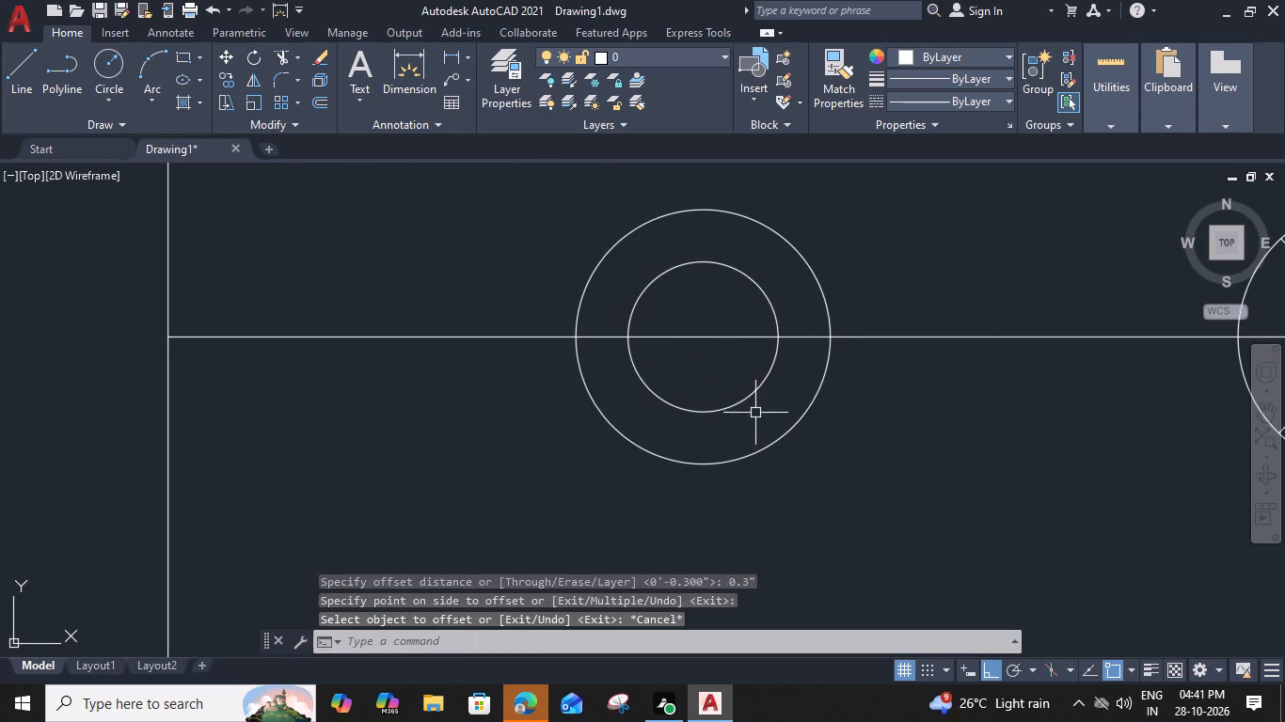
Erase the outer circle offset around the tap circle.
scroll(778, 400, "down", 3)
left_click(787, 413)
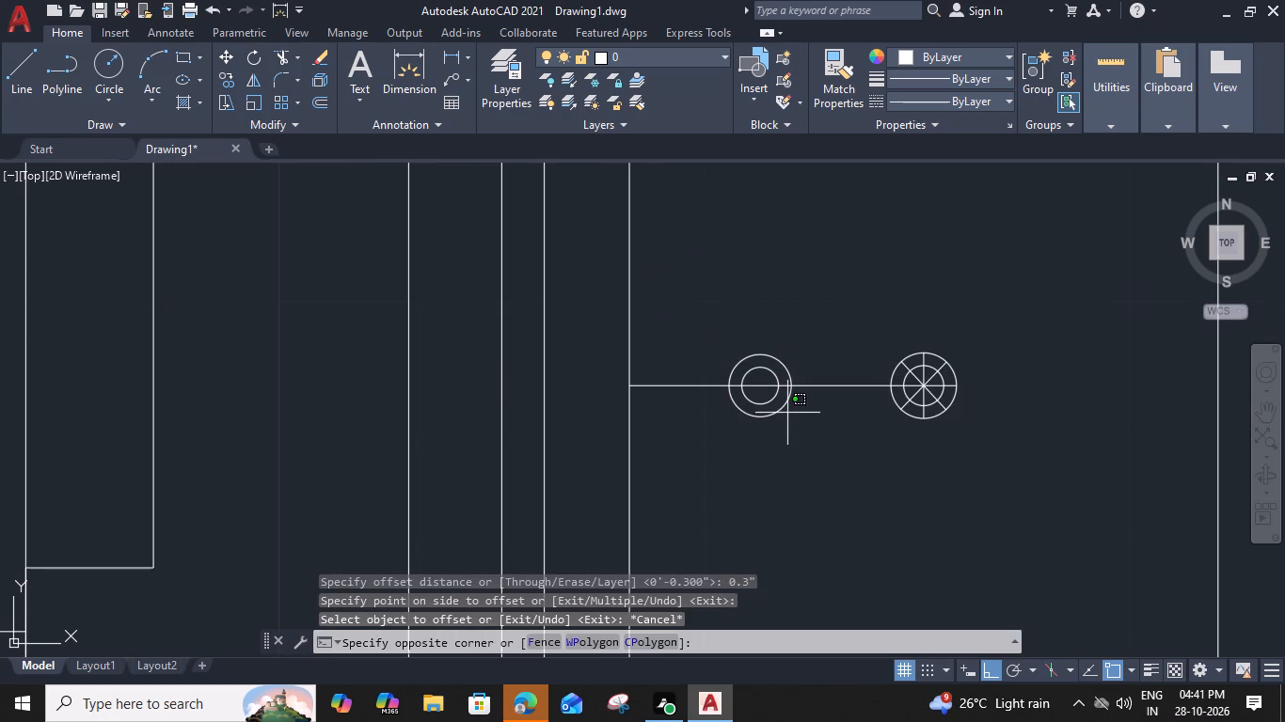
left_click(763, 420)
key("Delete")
Offset the tap circle outward by 0.2".
left_click(761, 403)
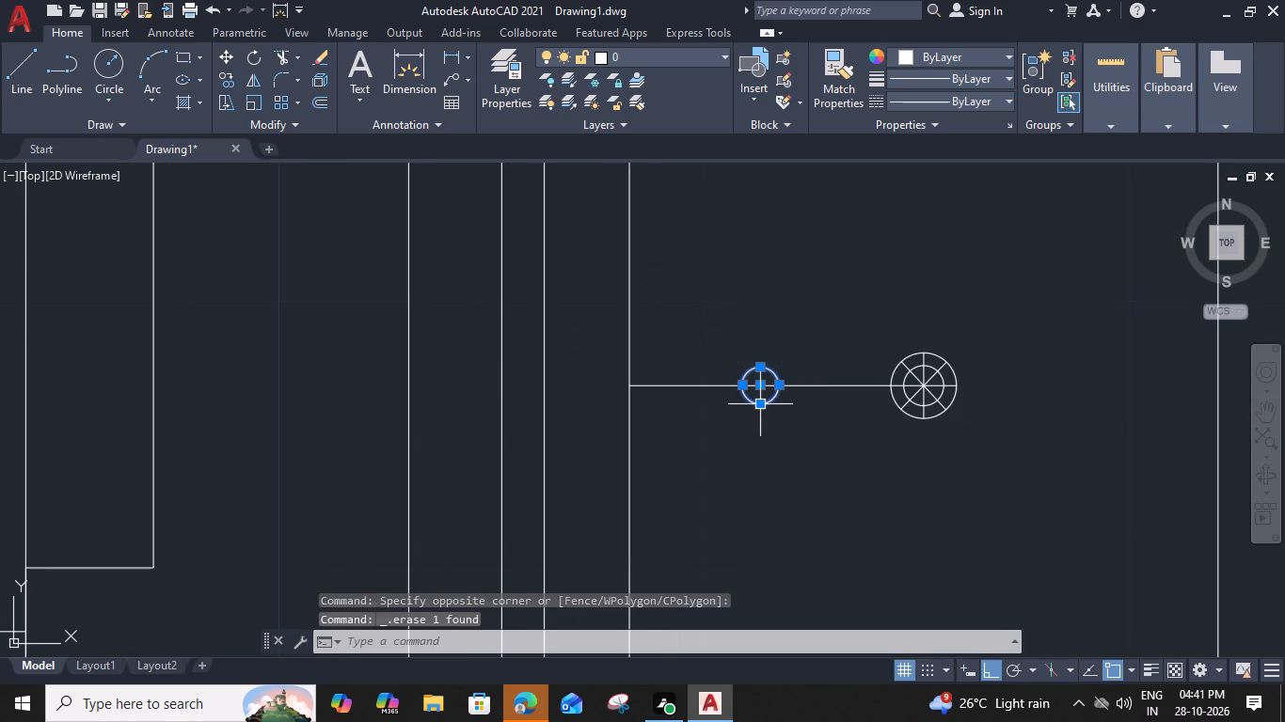
type("O")
key("space")
key("0")
type(".2")
key("shift+quotedbl")
key("Return")
left_click(753, 446)
key("Escape")
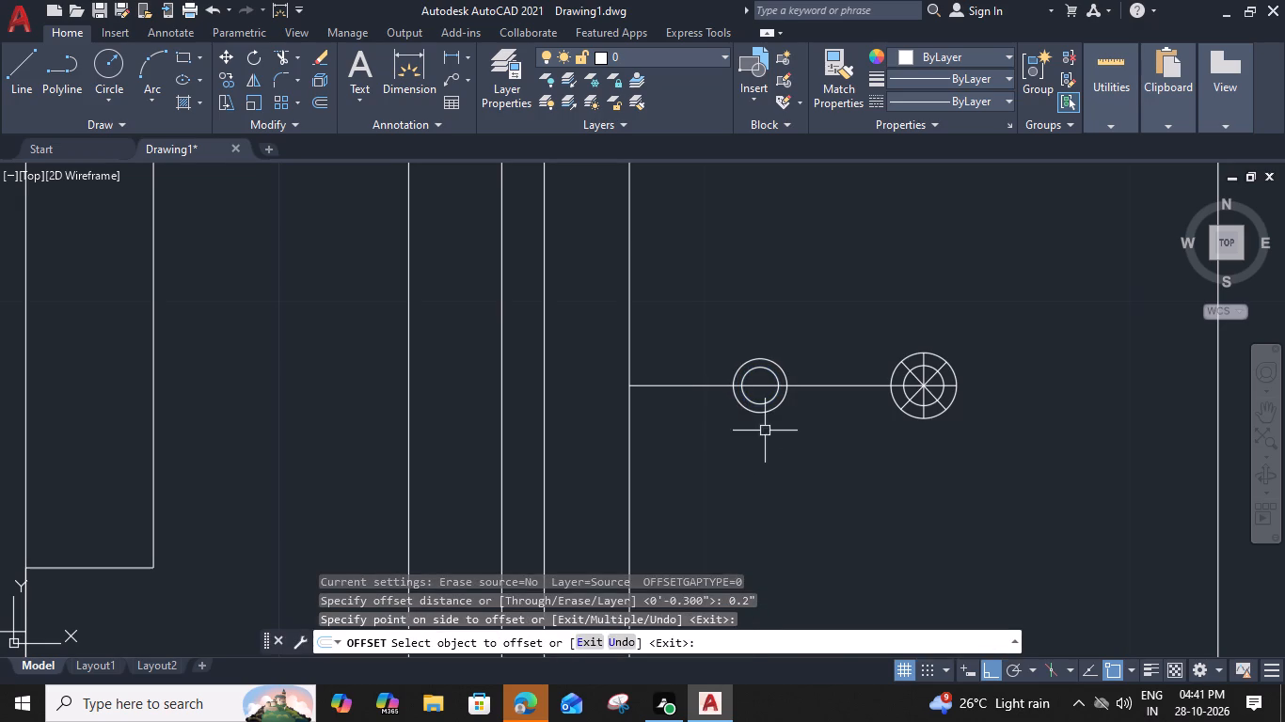
Trim away the horizontal line between the drain and the tap and inside both tap circles.
type("TR")
key("space")
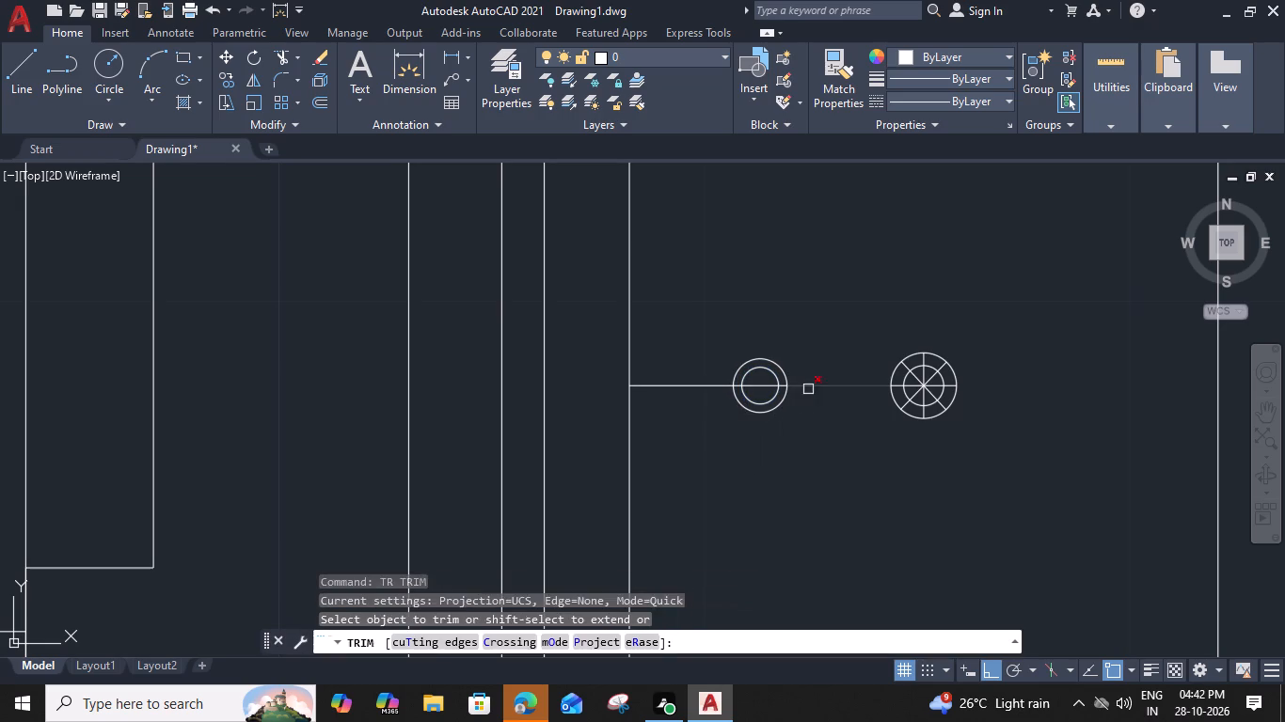
left_click(808, 389)
scroll(780, 386, "up", 2)
left_click(785, 386)
left_click(750, 385)
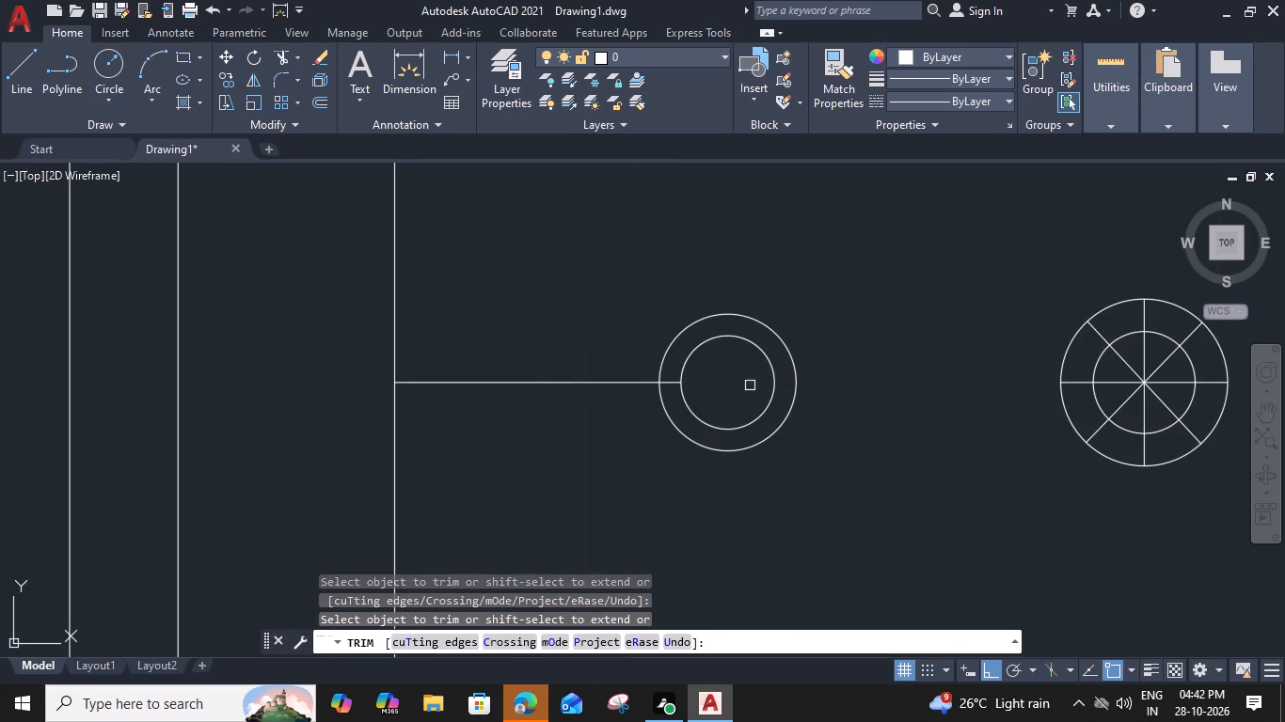
left_click(670, 386)
key("Escape")
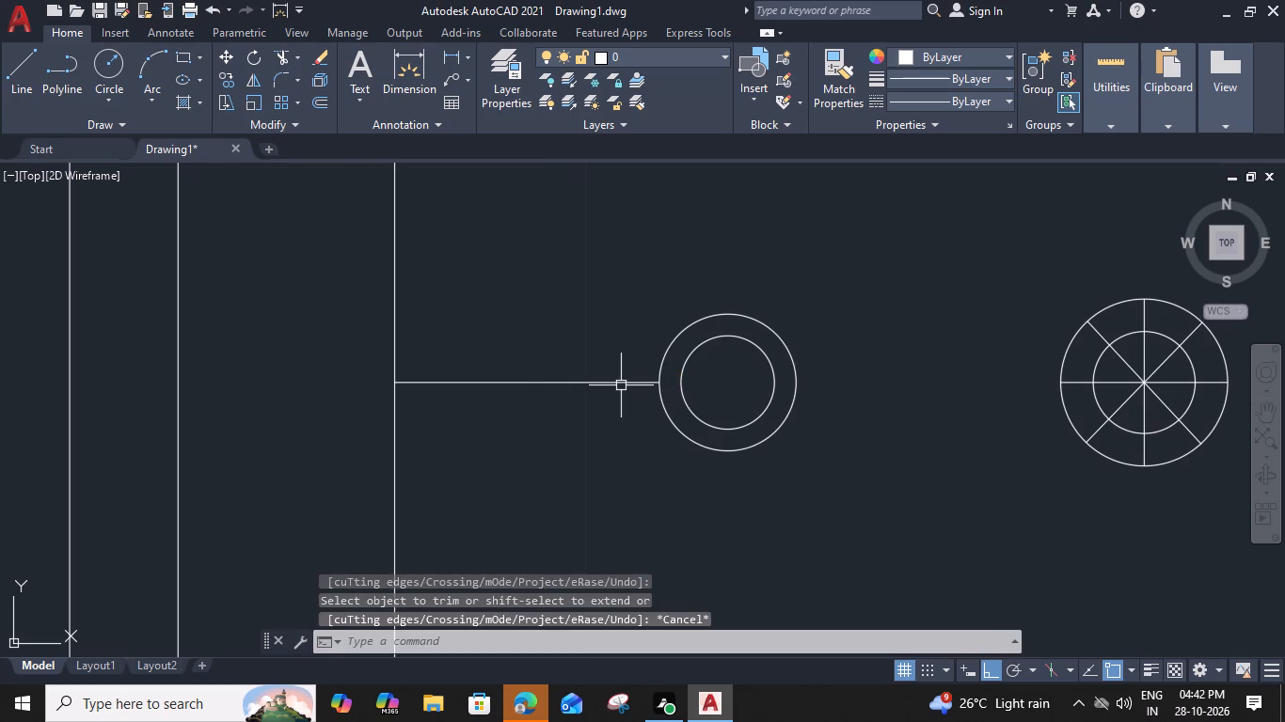
Offset the remaining horizontal tap line by 0.6" to both sides.
left_click(621, 385)
type("O")
key("space")
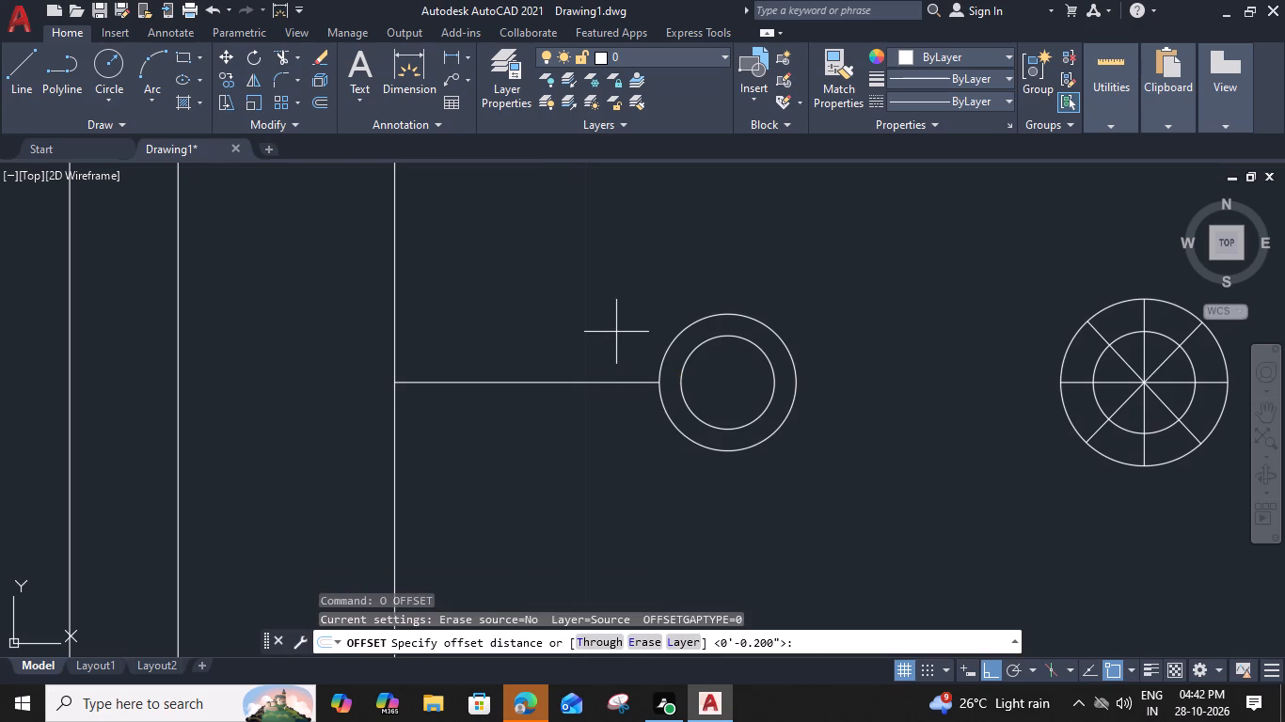
type("0.")
type("6\"")
key("Return")
left_click(618, 309)
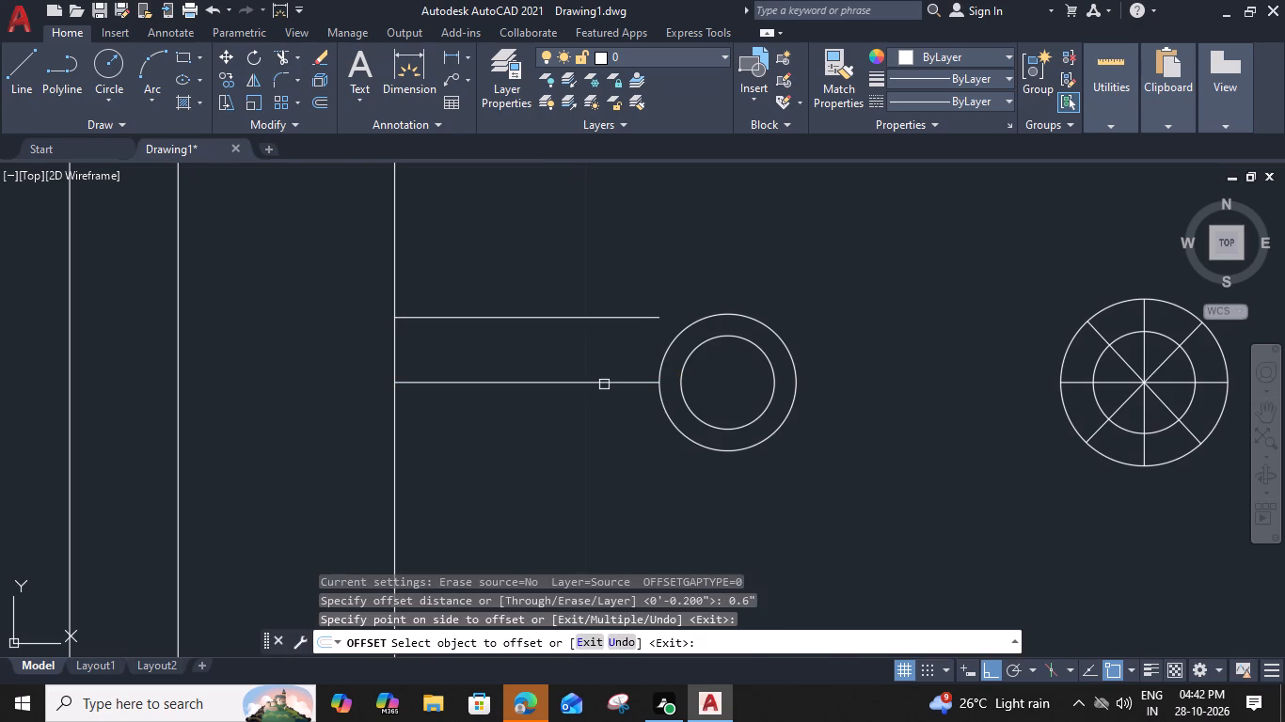
left_click(604, 385)
left_click(596, 473)
key("Escape")
Extend the two offset lines to the tap's outer circle and remove the centre line between them.
type("EX")
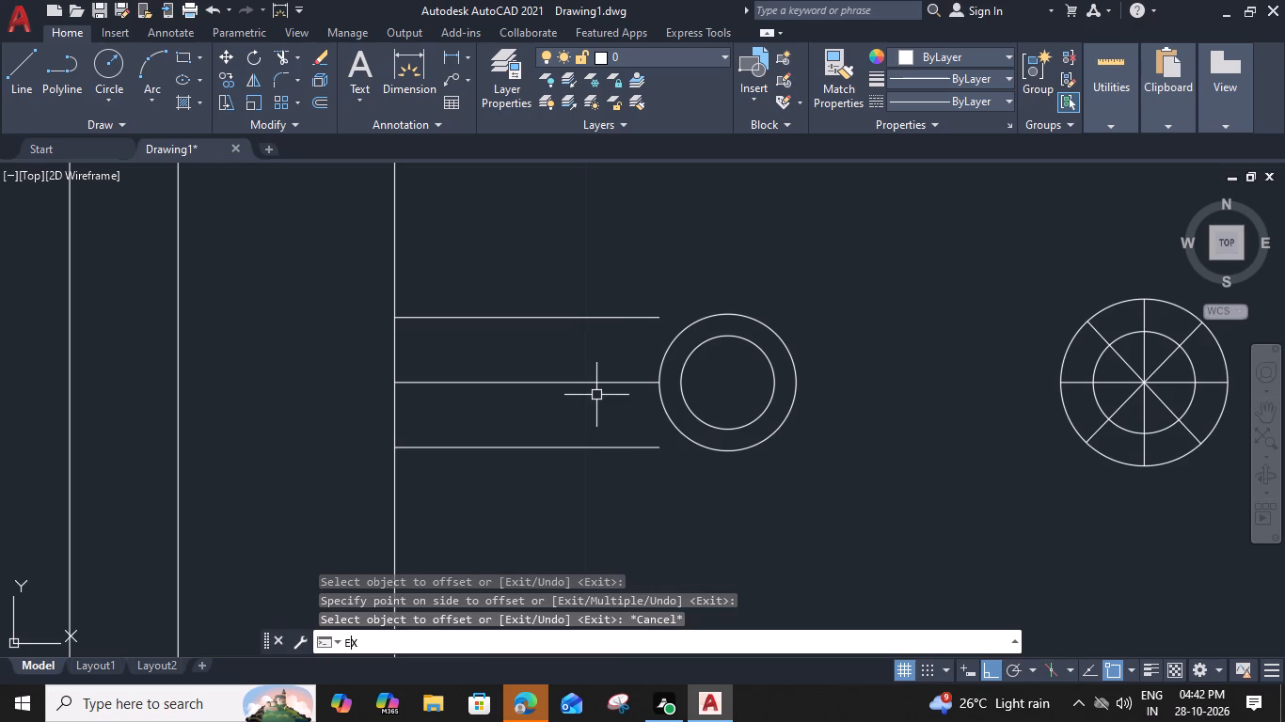
key("space")
left_click(610, 446)
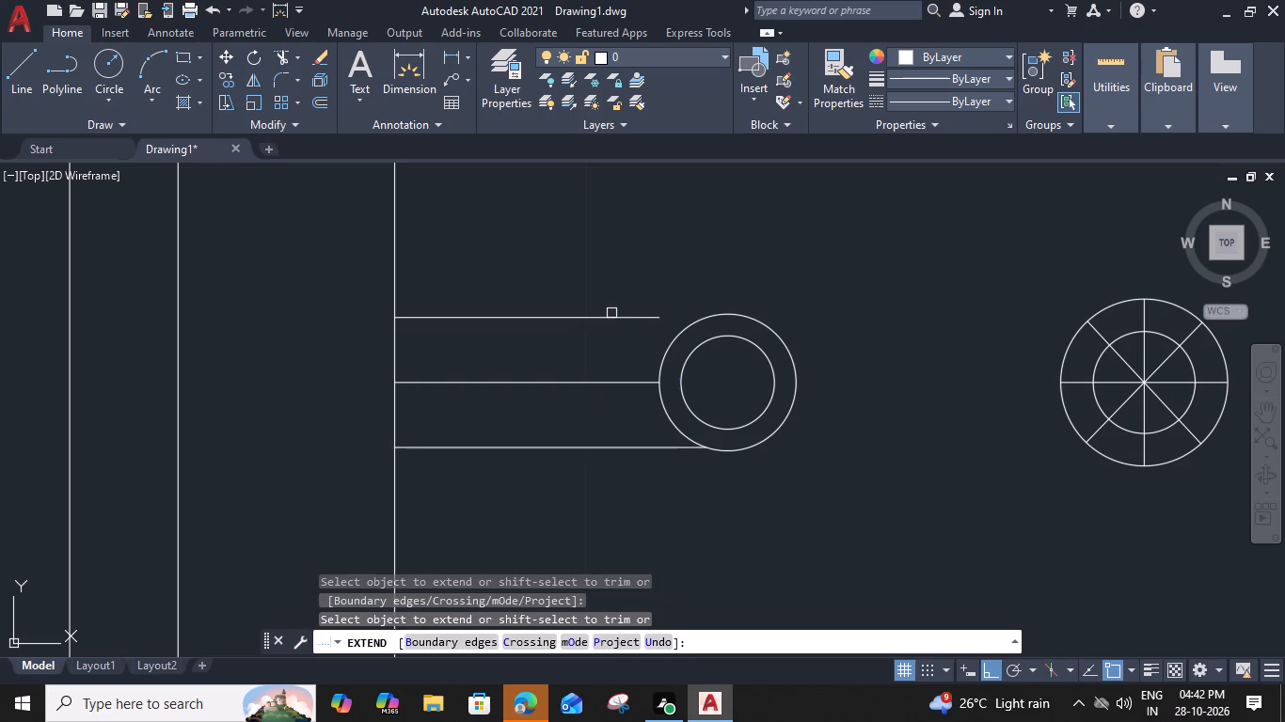
left_click(614, 315)
left_click(603, 384, "shift")
Extend both tap lines away from the tap circle to the basin's outermost rectangle.
scroll(602, 383, "down", 3)
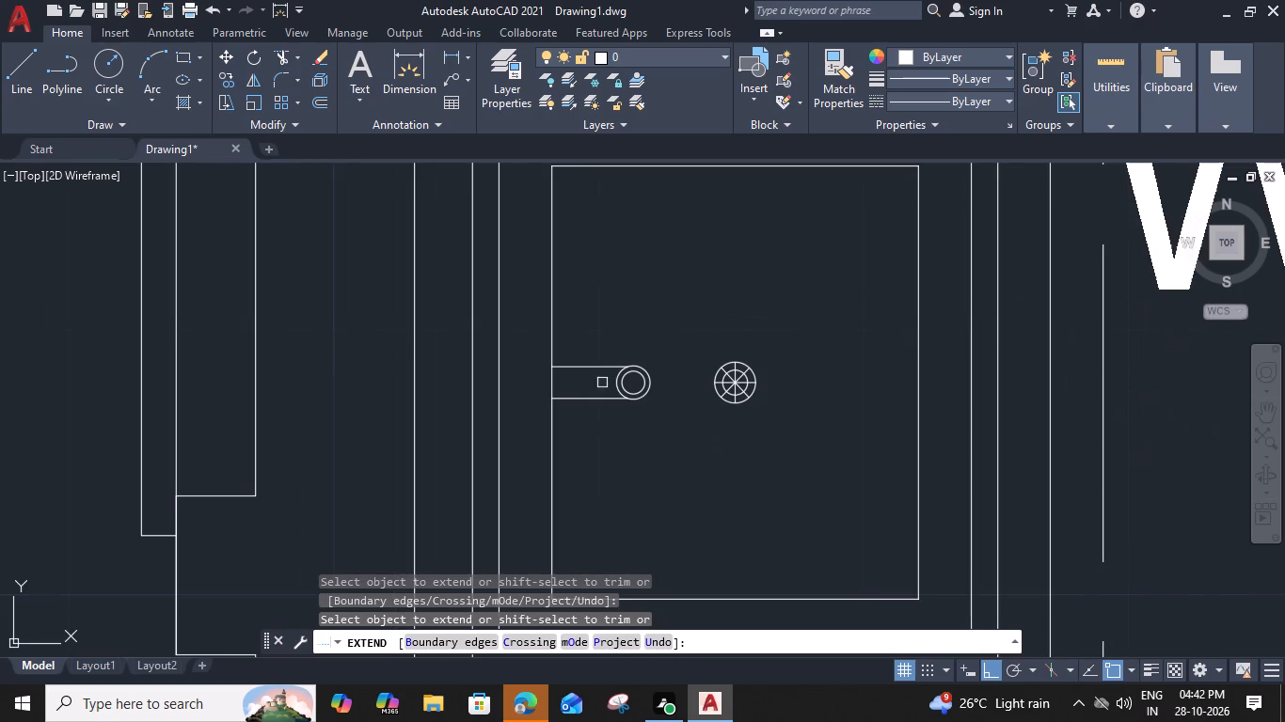
left_click(588, 311)
left_click(587, 449)
left_click(595, 352)
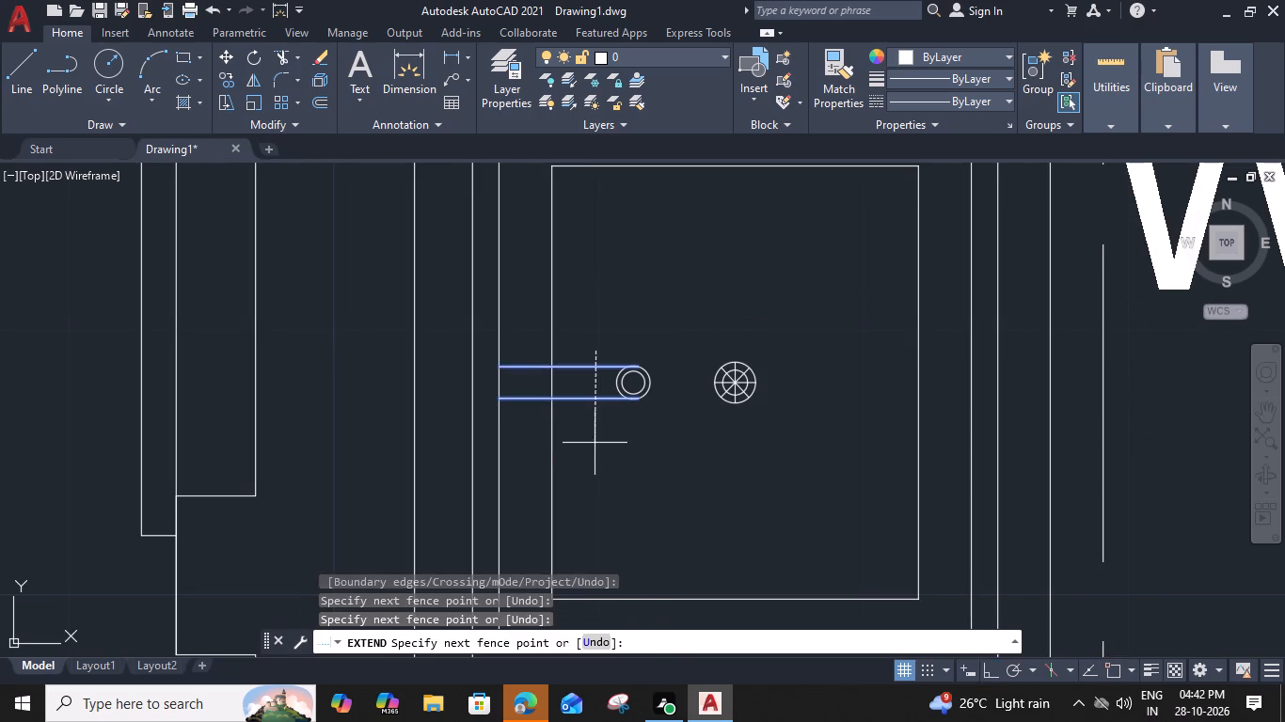
left_click(595, 444)
left_click(600, 351)
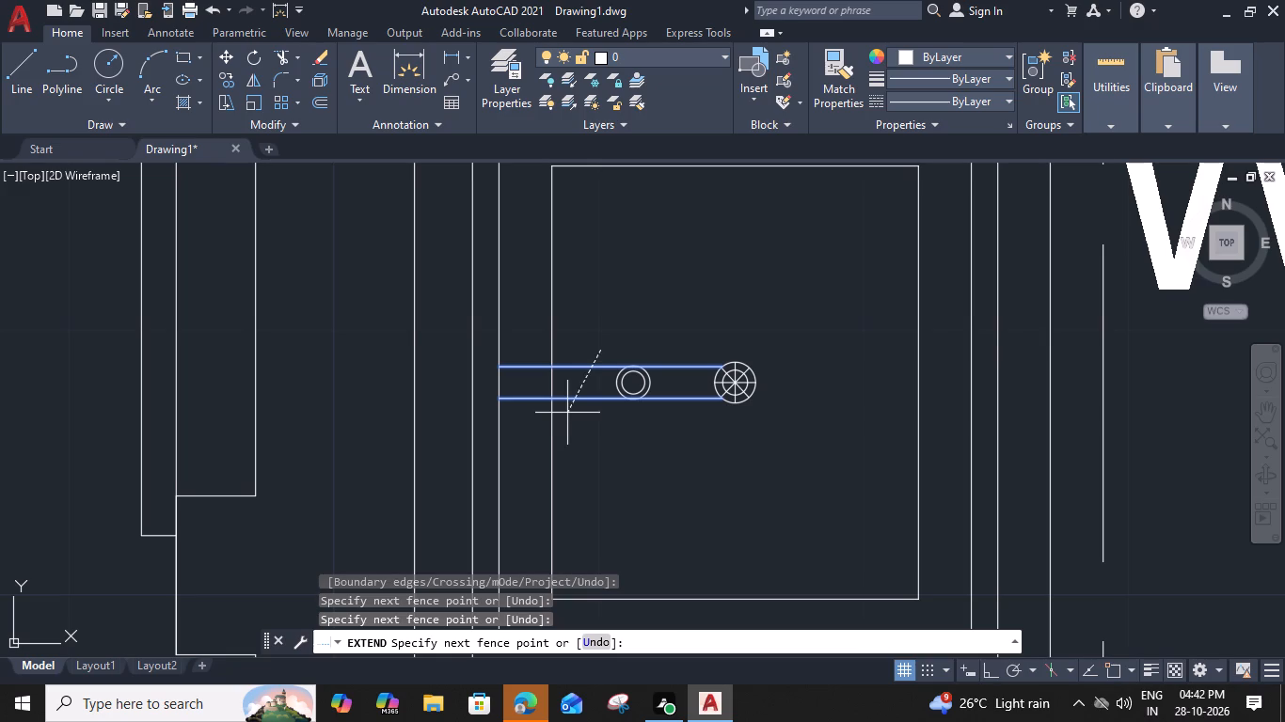
left_click(606, 334)
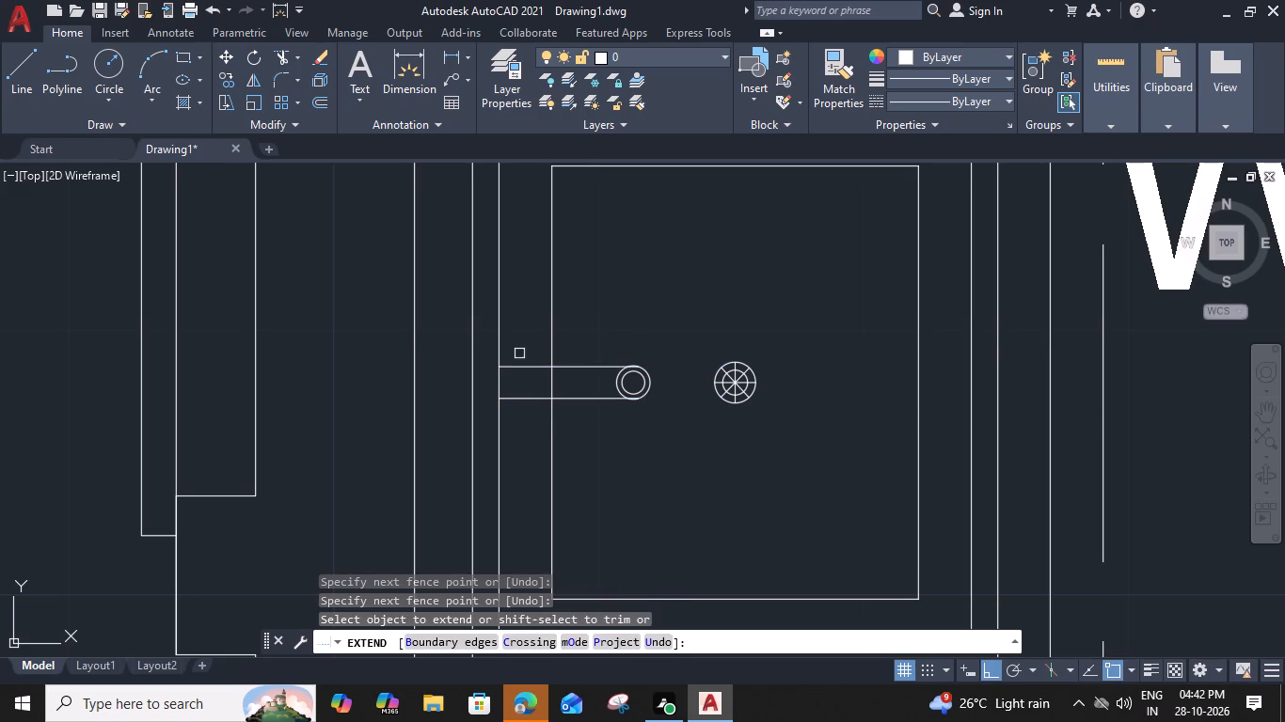
left_click(524, 353)
left_click(520, 435)
scroll(520, 431, "down", 1)
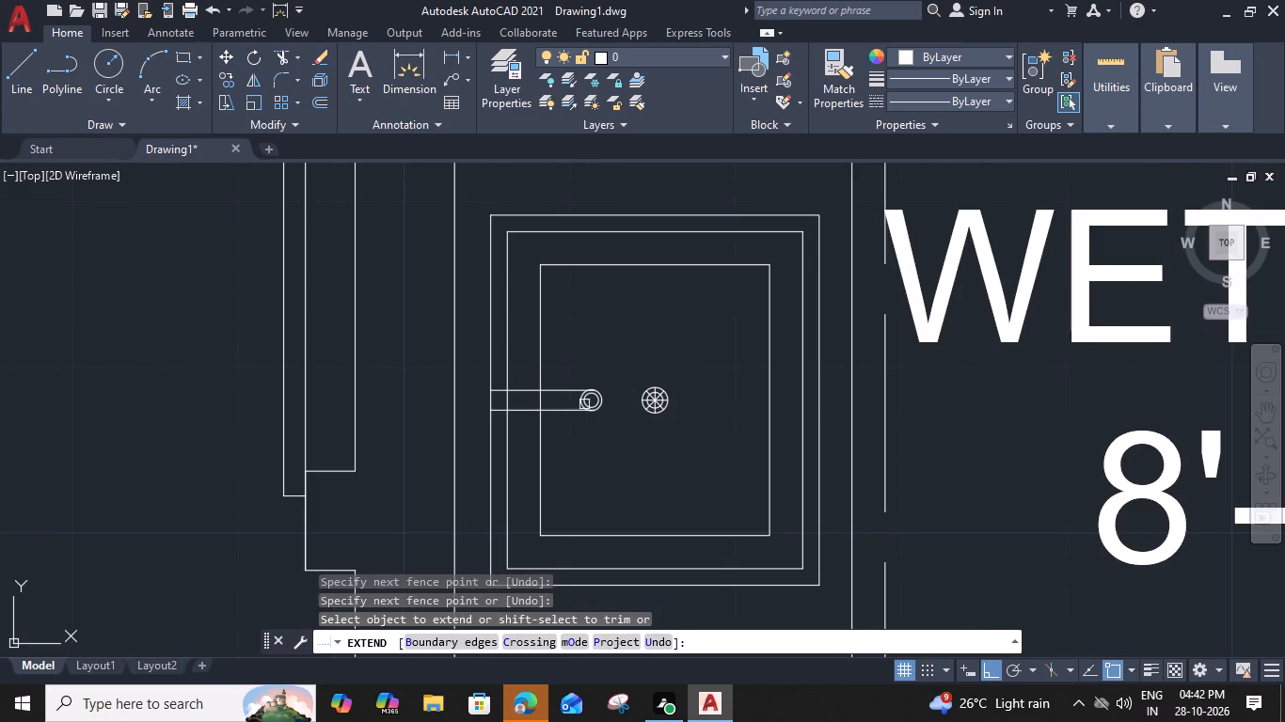
scroll(585, 400, "up", 5)
left_click(600, 369, "shift")
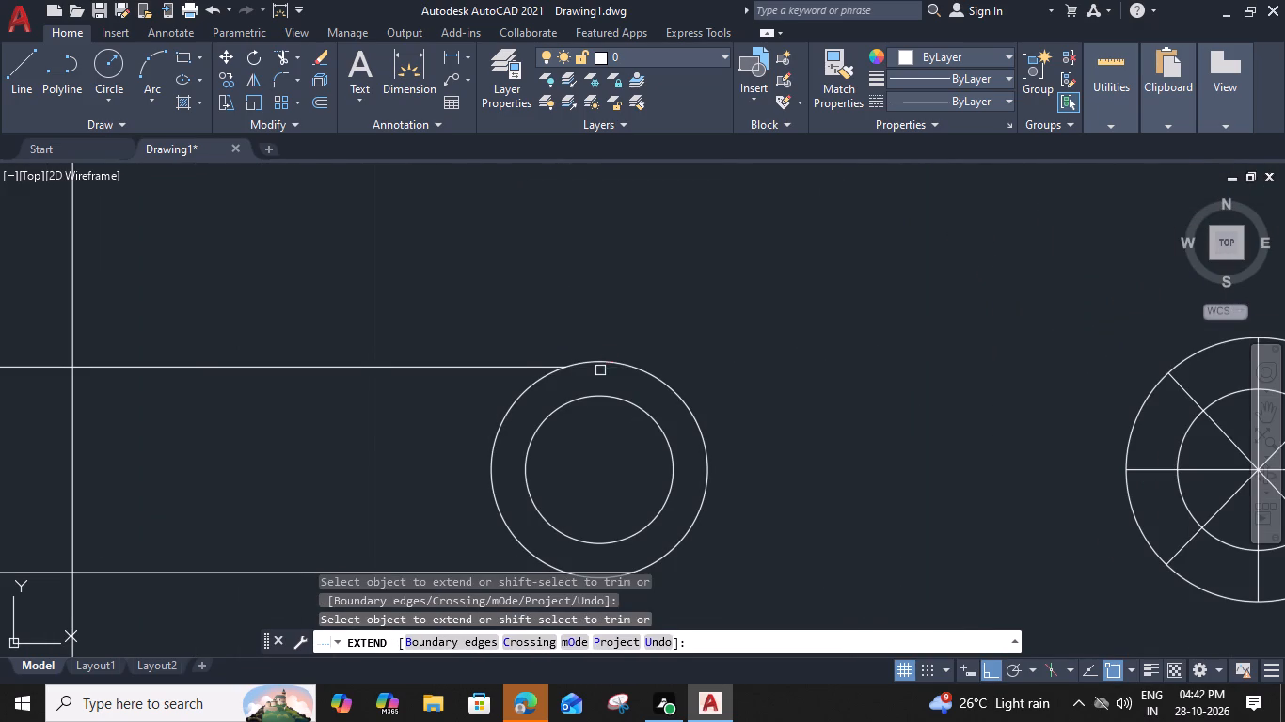
middle_click_drag(604, 447, 622, 306)
left_click(625, 429, "shift")
scroll(624, 411, "down", 3)
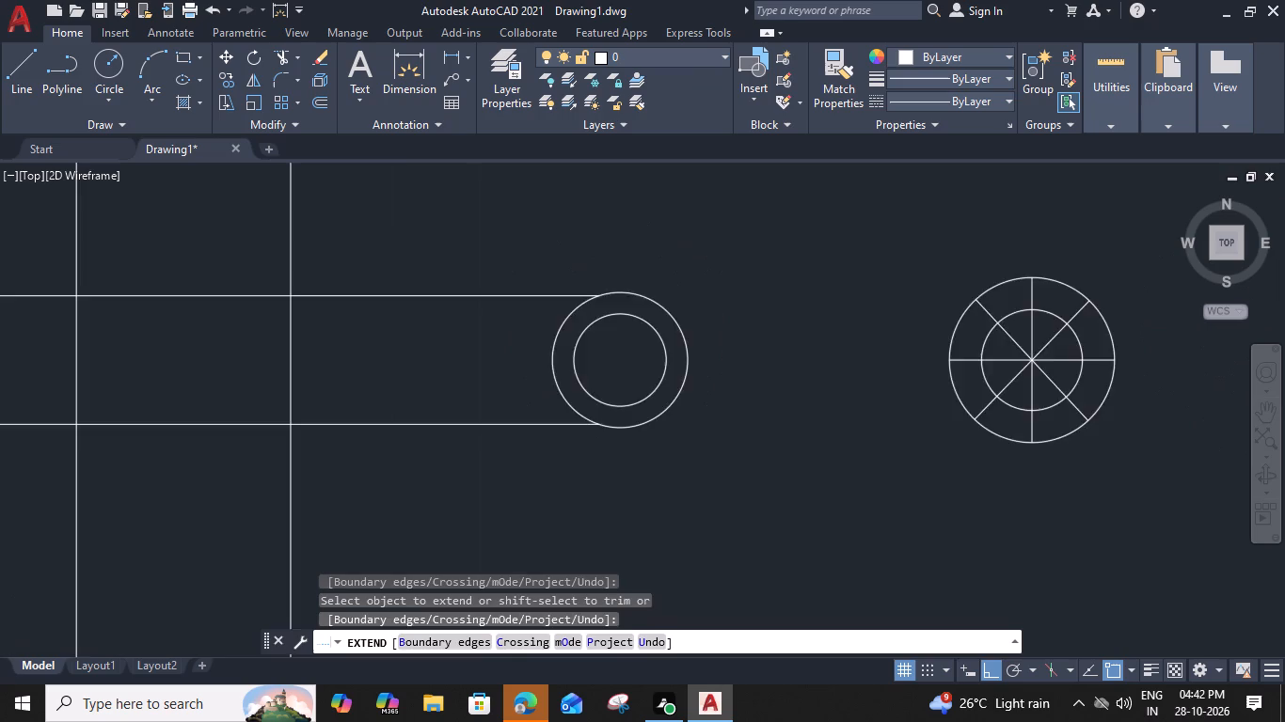
key("Escape")
Trim away the inner and middle basin edges where they cross between the two tap lines.
scroll(623, 405, "down", 2)
type("TR")
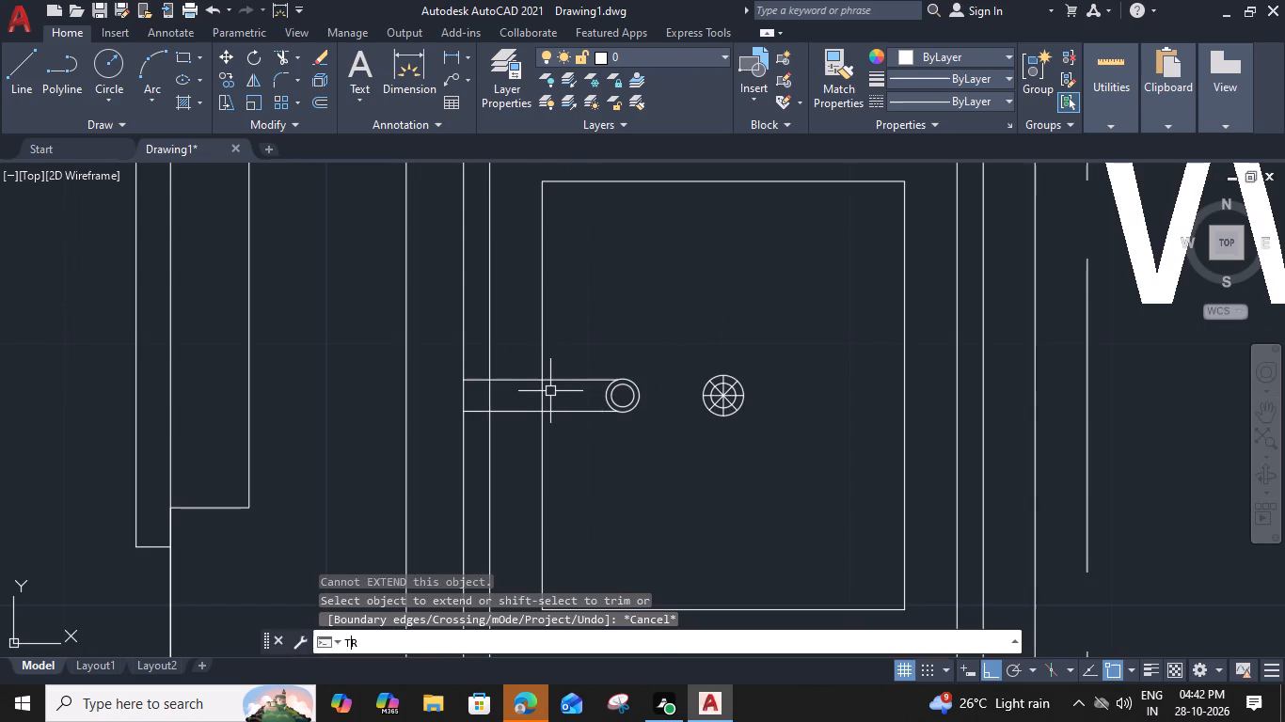
key("space")
left_click(560, 396)
left_click(484, 396)
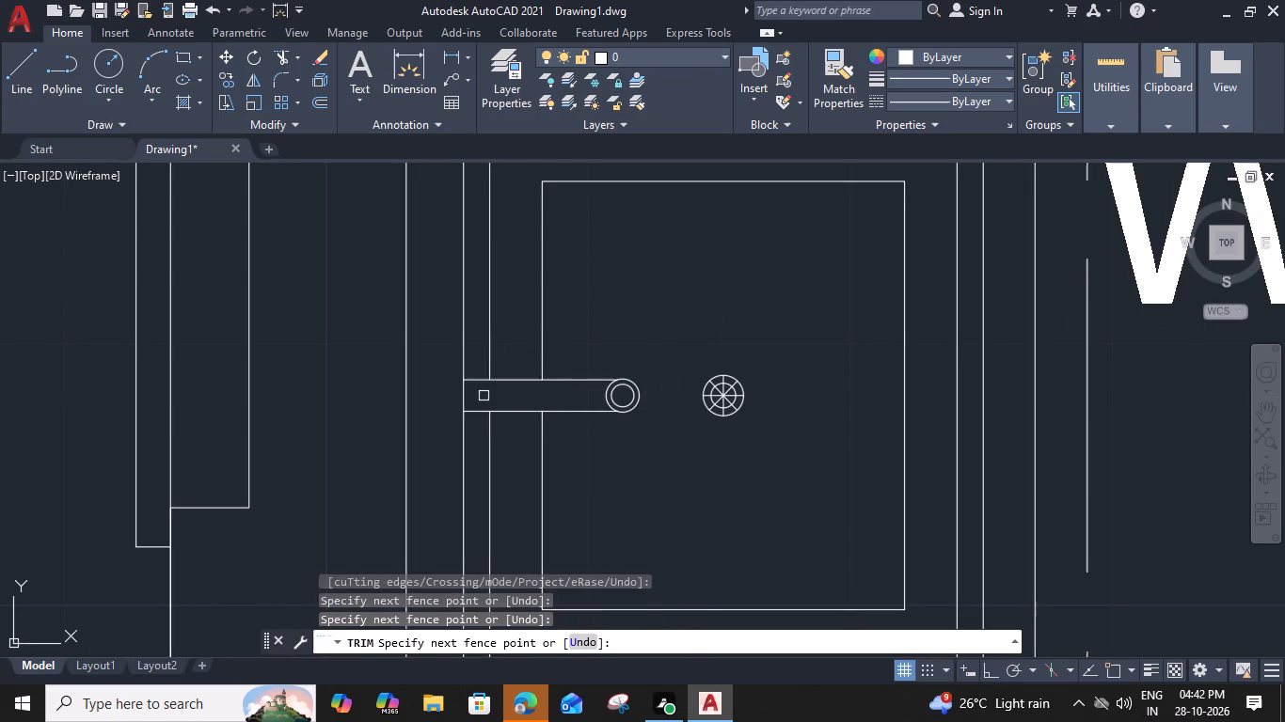
key("Escape")
Draw diagonal lines joining the inner and outermost basin rectangles at both upper corners.
type("L")
key("space")
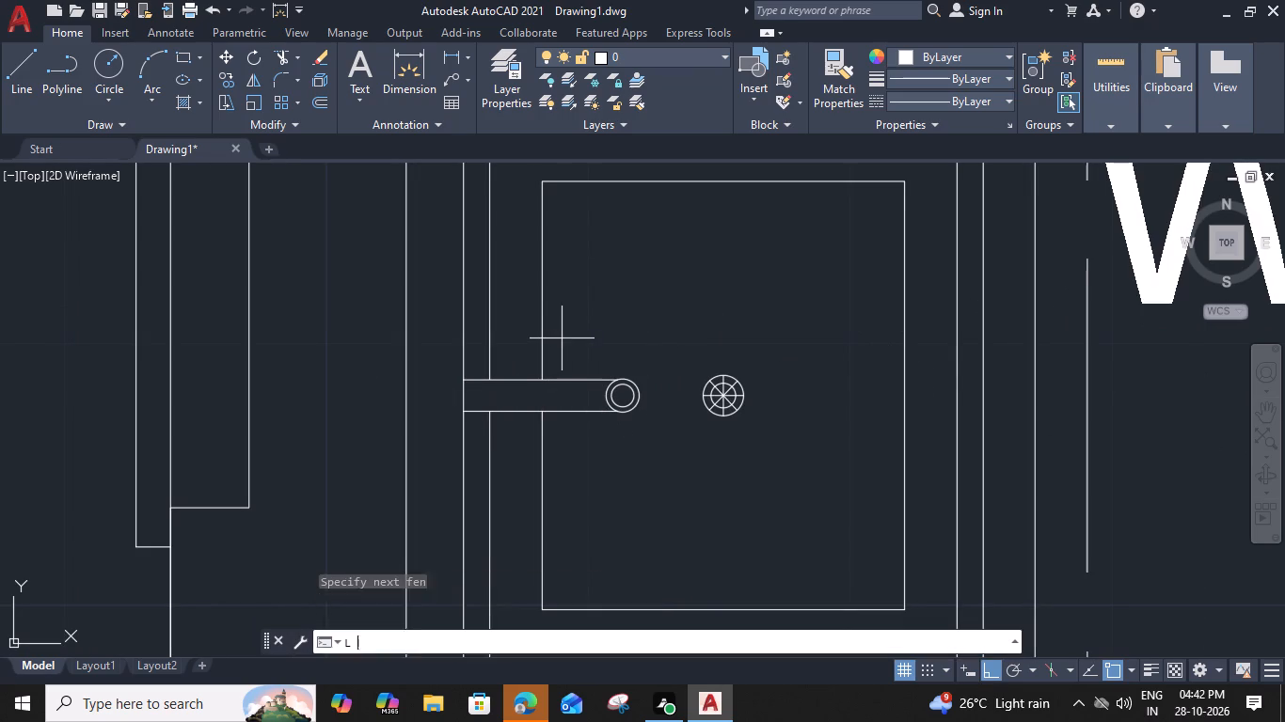
middle_click_drag(826, 281, 727, 399)
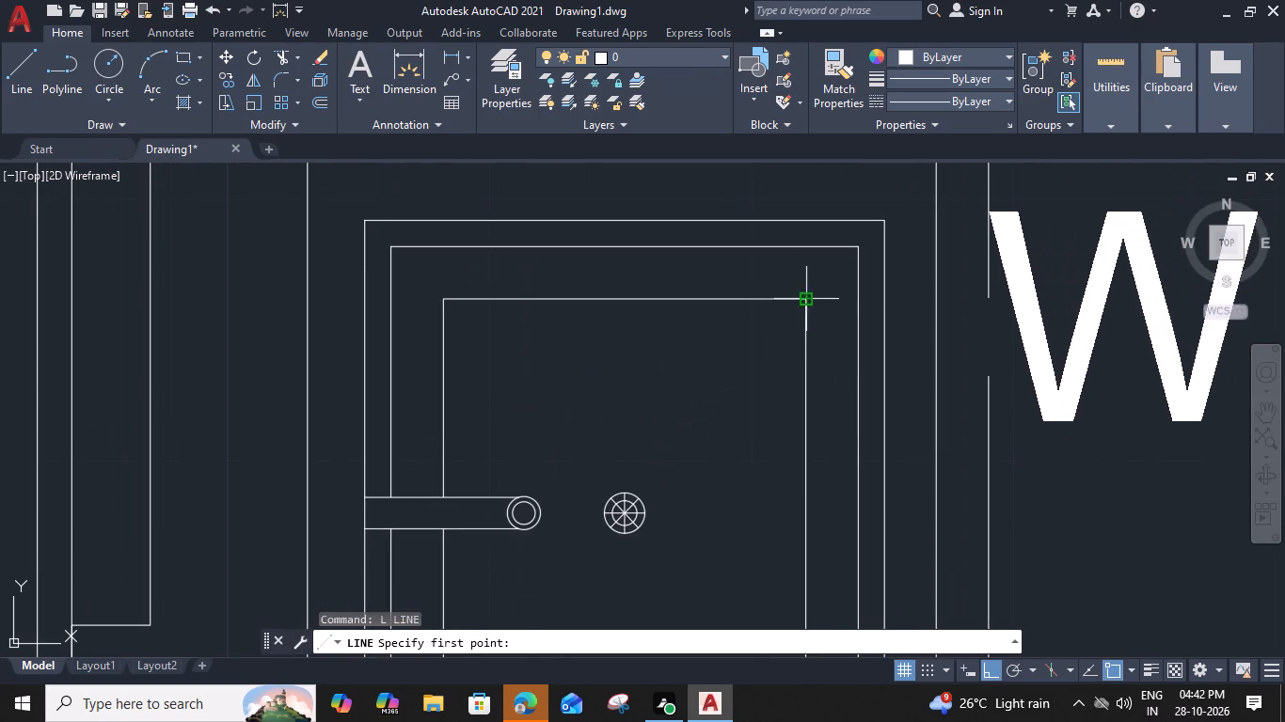
left_click(802, 302)
left_click(886, 222)
key("space")
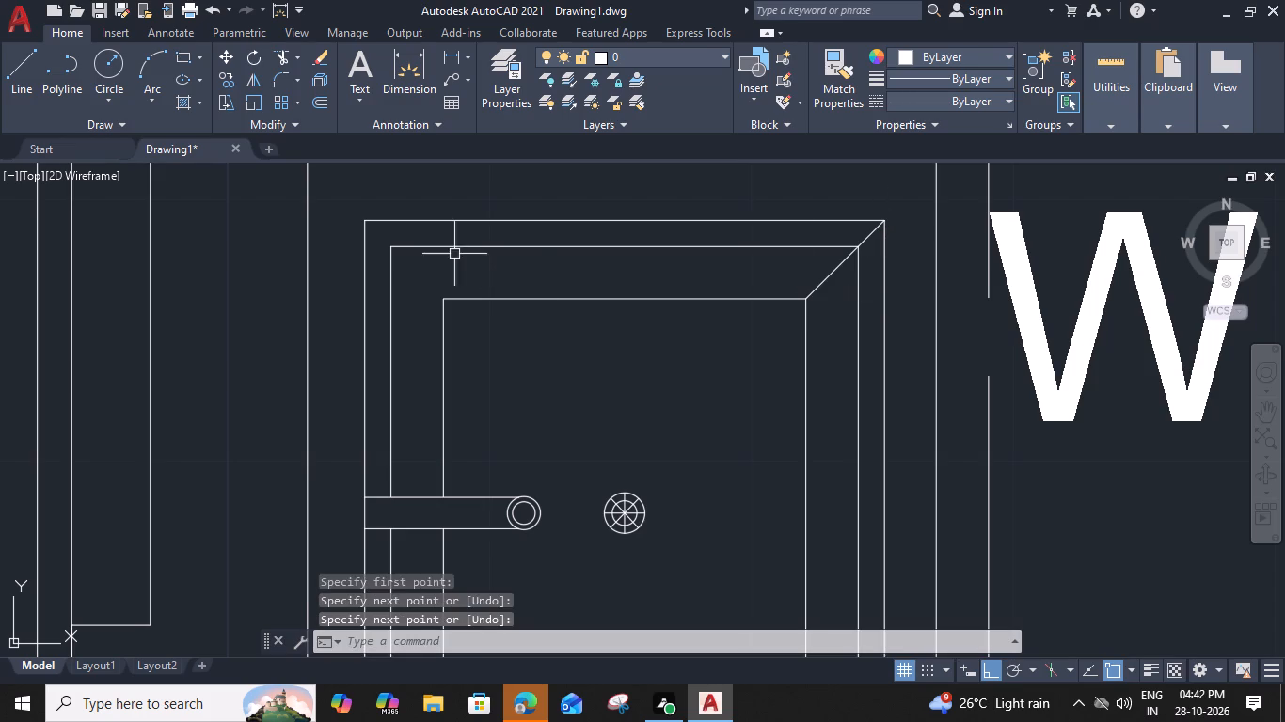
key("space")
left_click(443, 303)
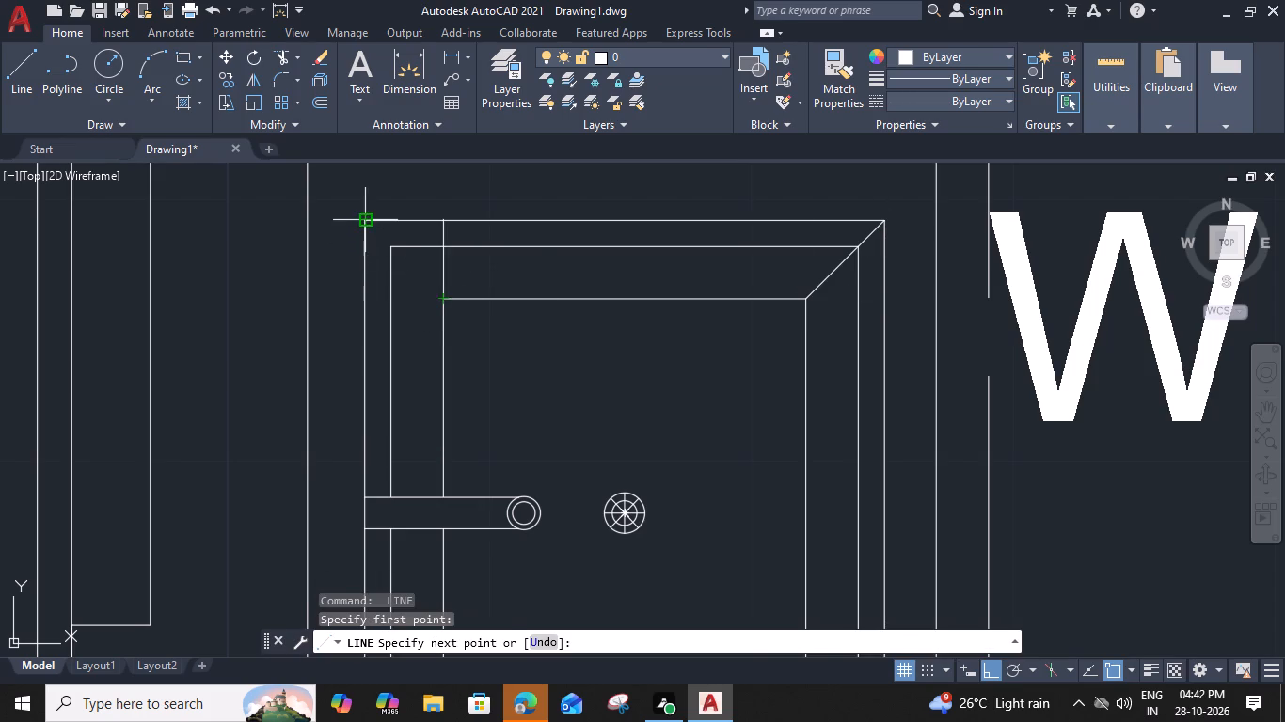
left_click(365, 226)
key("space")
Draw diagonal lines joining the inner and outermost basin rectangles at both lower corners.
middle_click_drag(550, 431, 583, 171)
key("space")
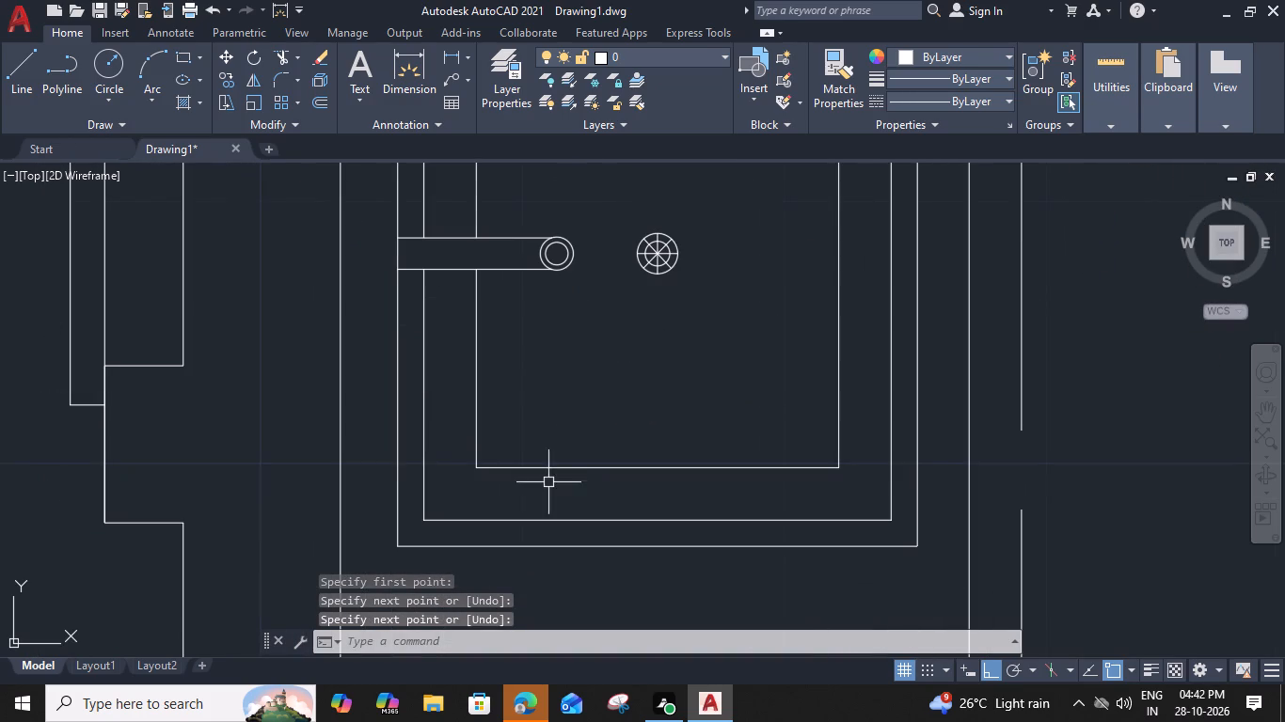
left_click(474, 468)
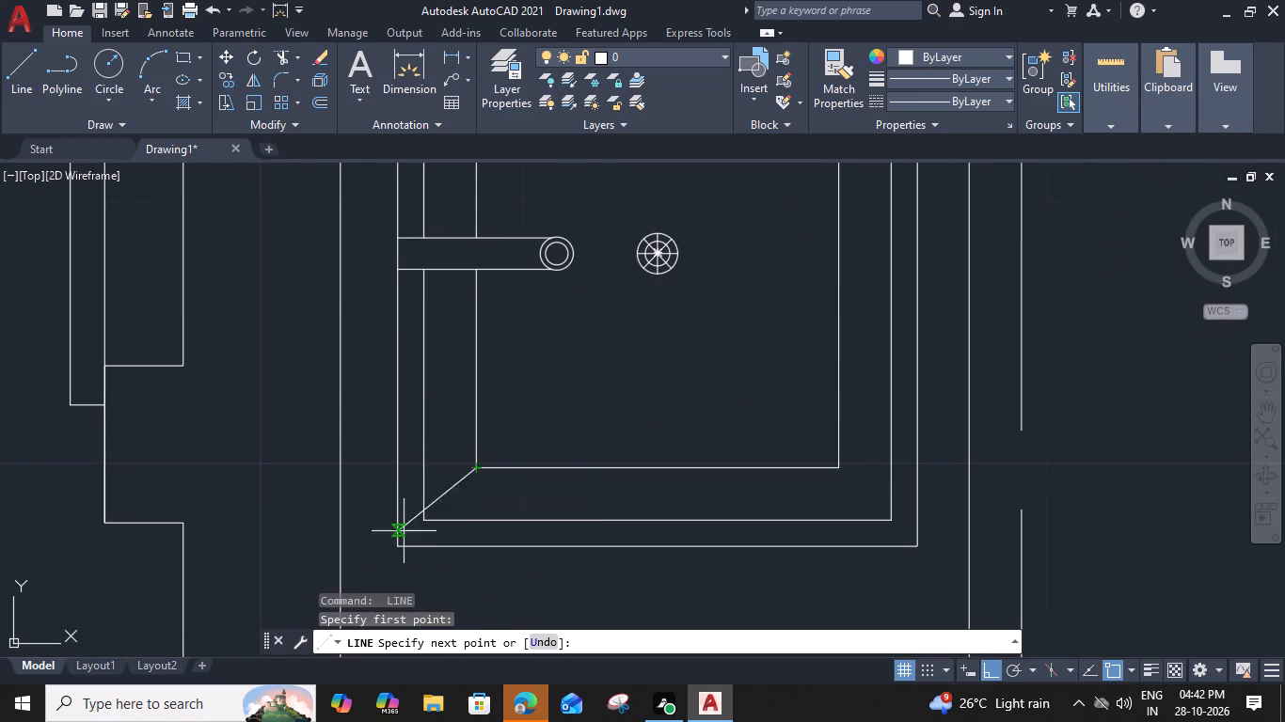
left_click(400, 547)
key("space")
key("space")
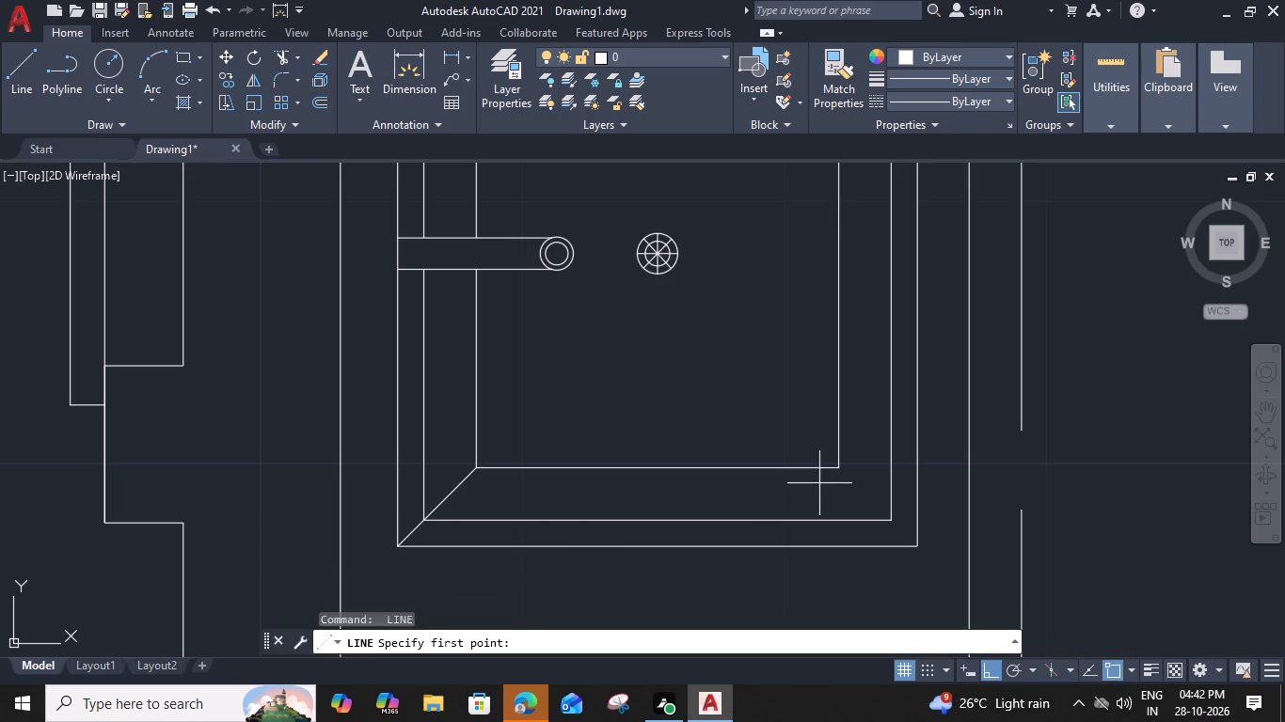
left_click(836, 472)
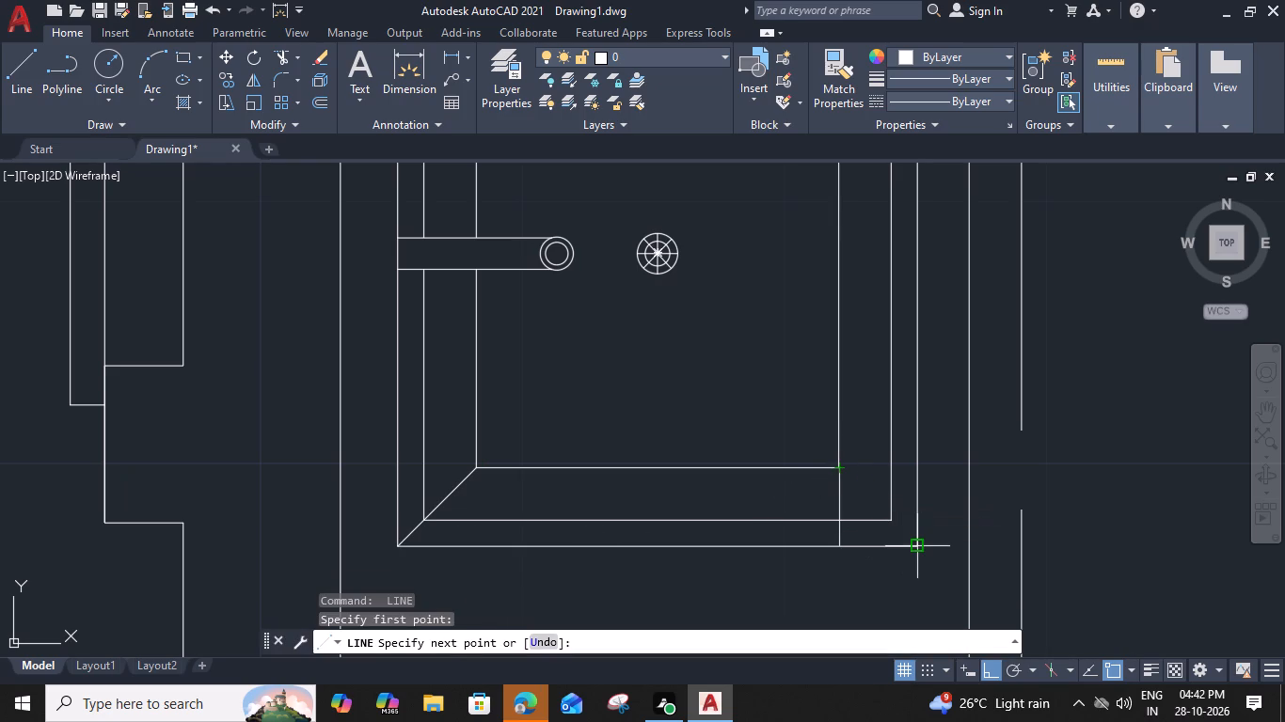
left_click(920, 552)
key("space")
Change the side basin's outermost rectangle to the dashed ACAD linetype.
scroll(765, 462, "down", 3)
middle_click_drag(745, 383, 717, 392)
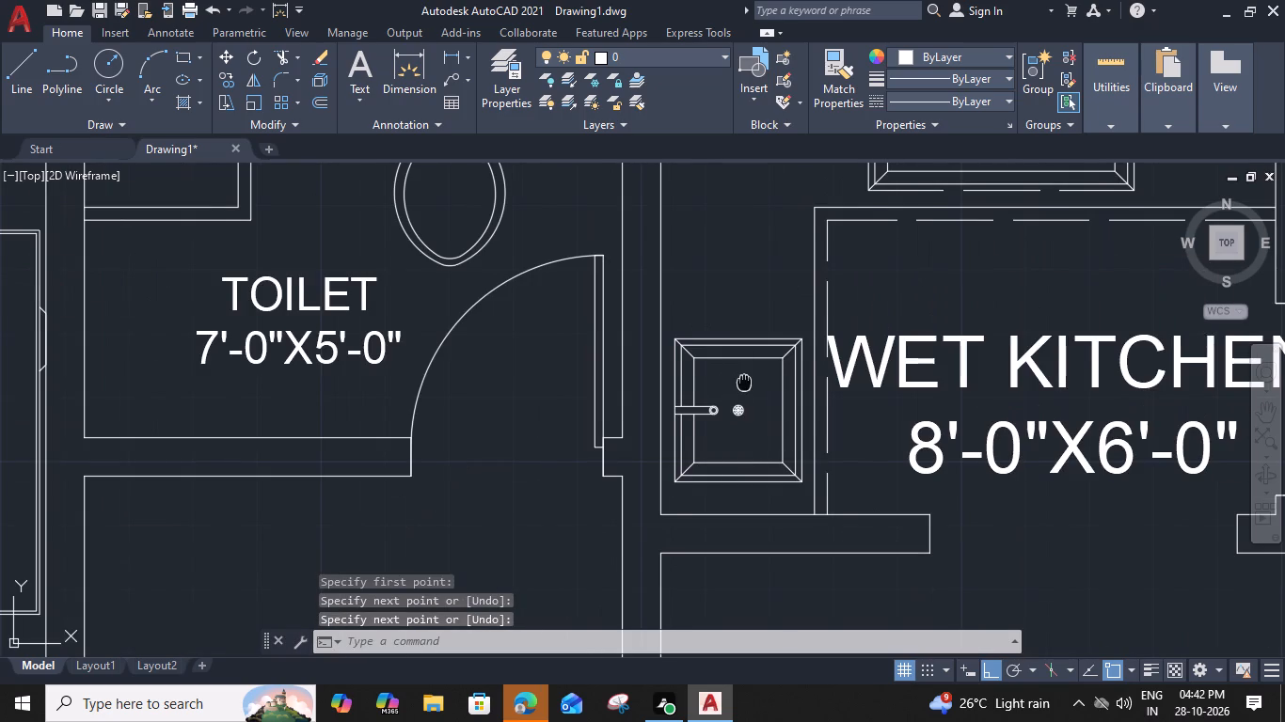
left_click(775, 414)
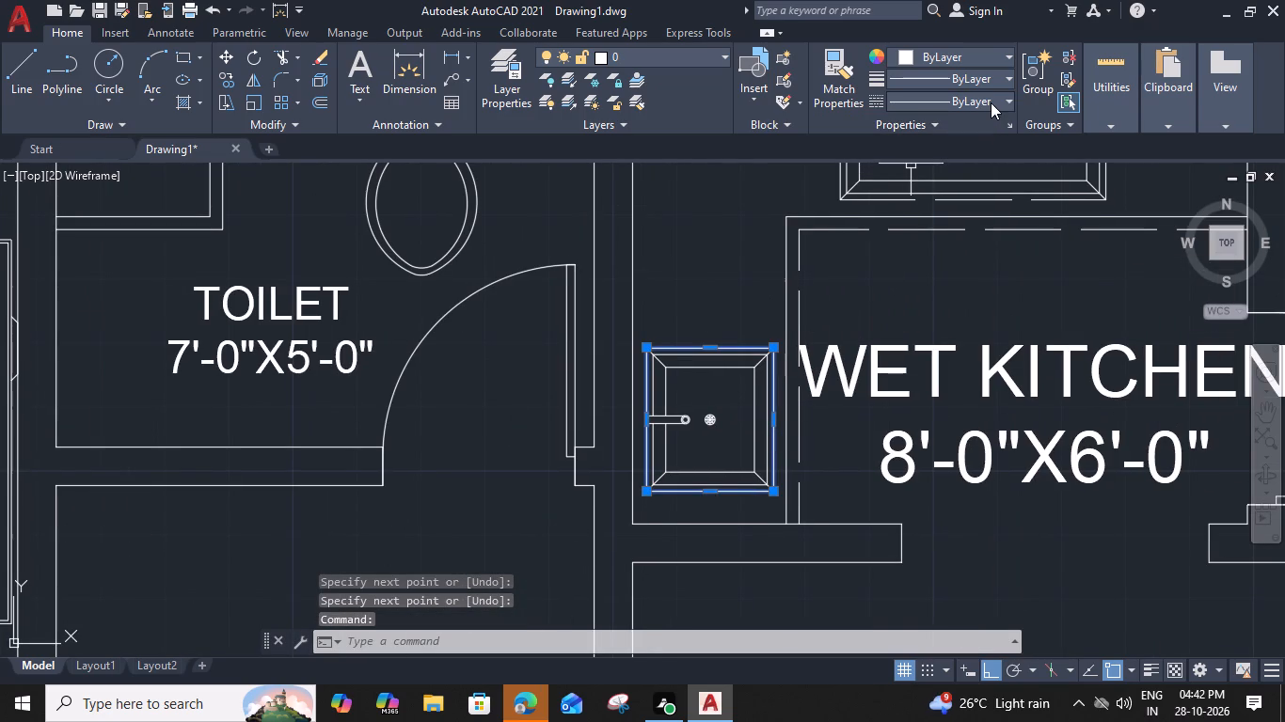
left_click(991, 102)
left_click(964, 173)
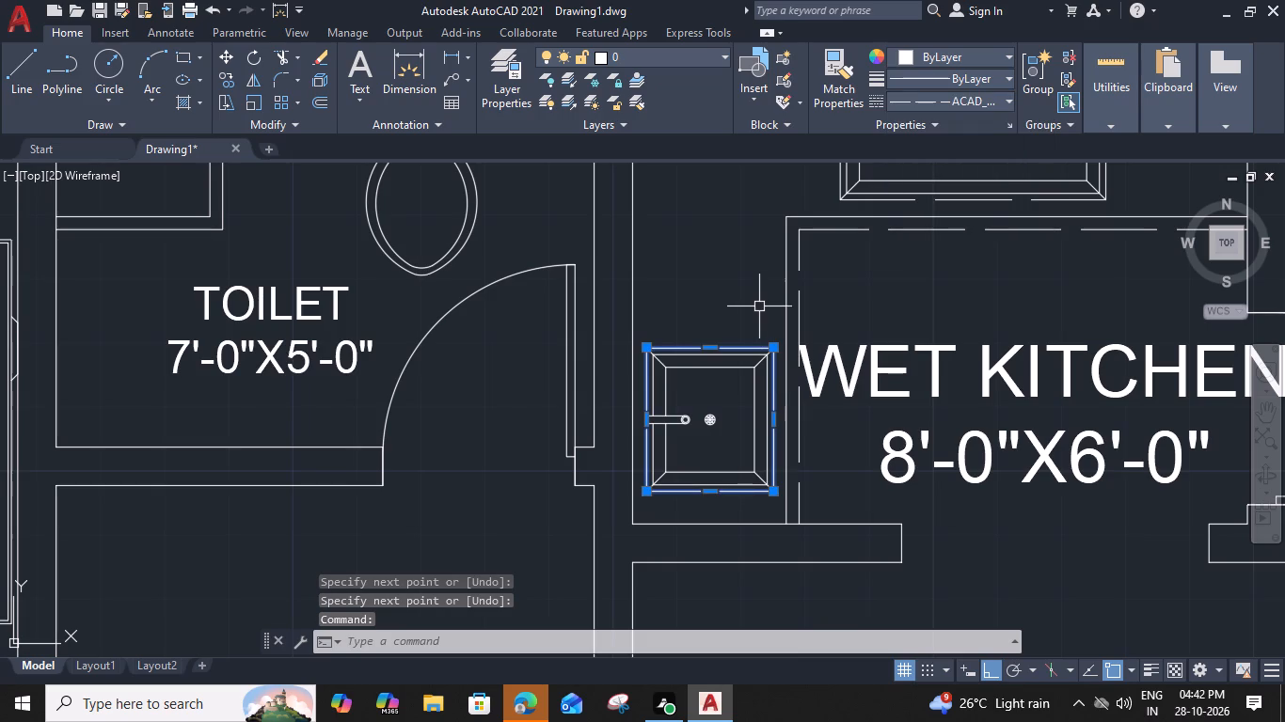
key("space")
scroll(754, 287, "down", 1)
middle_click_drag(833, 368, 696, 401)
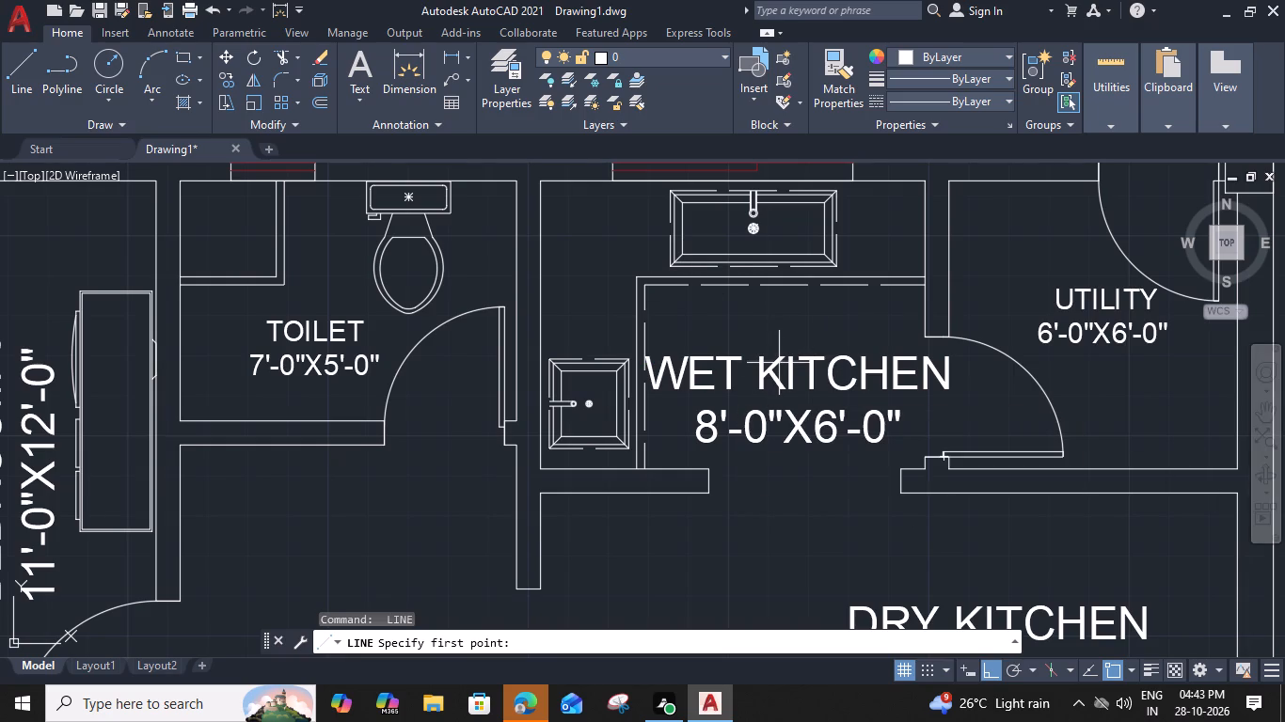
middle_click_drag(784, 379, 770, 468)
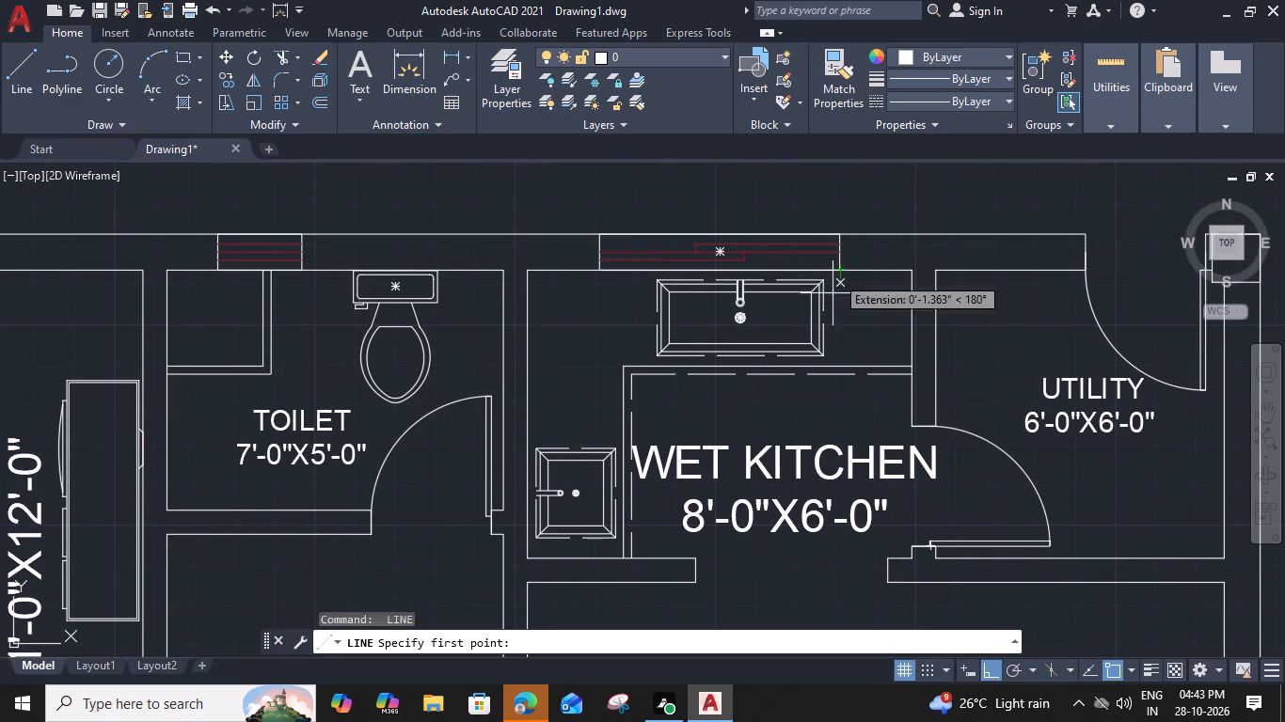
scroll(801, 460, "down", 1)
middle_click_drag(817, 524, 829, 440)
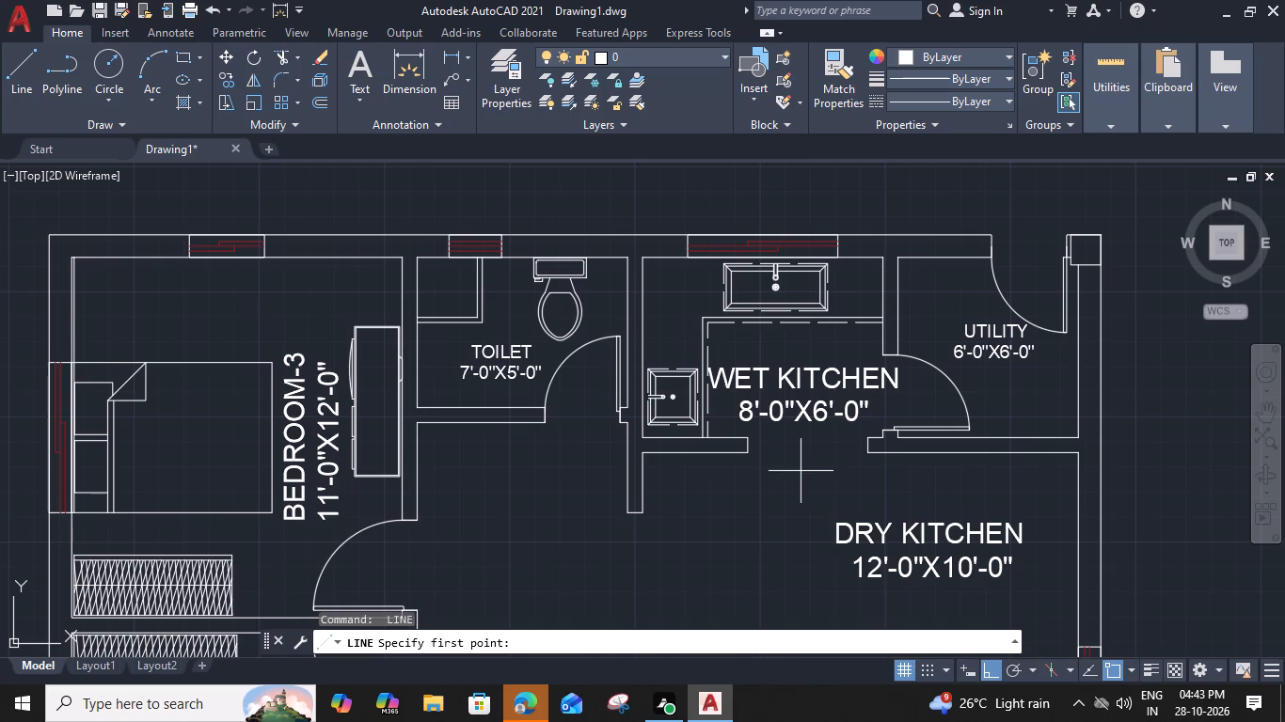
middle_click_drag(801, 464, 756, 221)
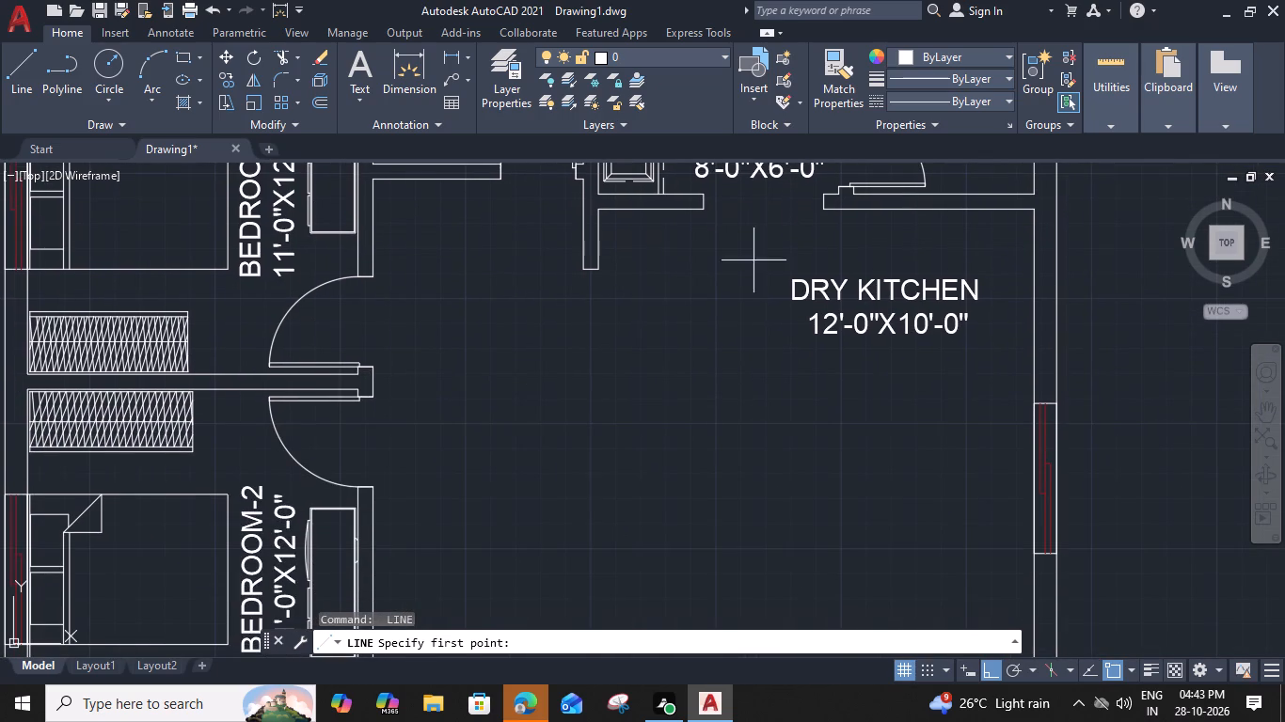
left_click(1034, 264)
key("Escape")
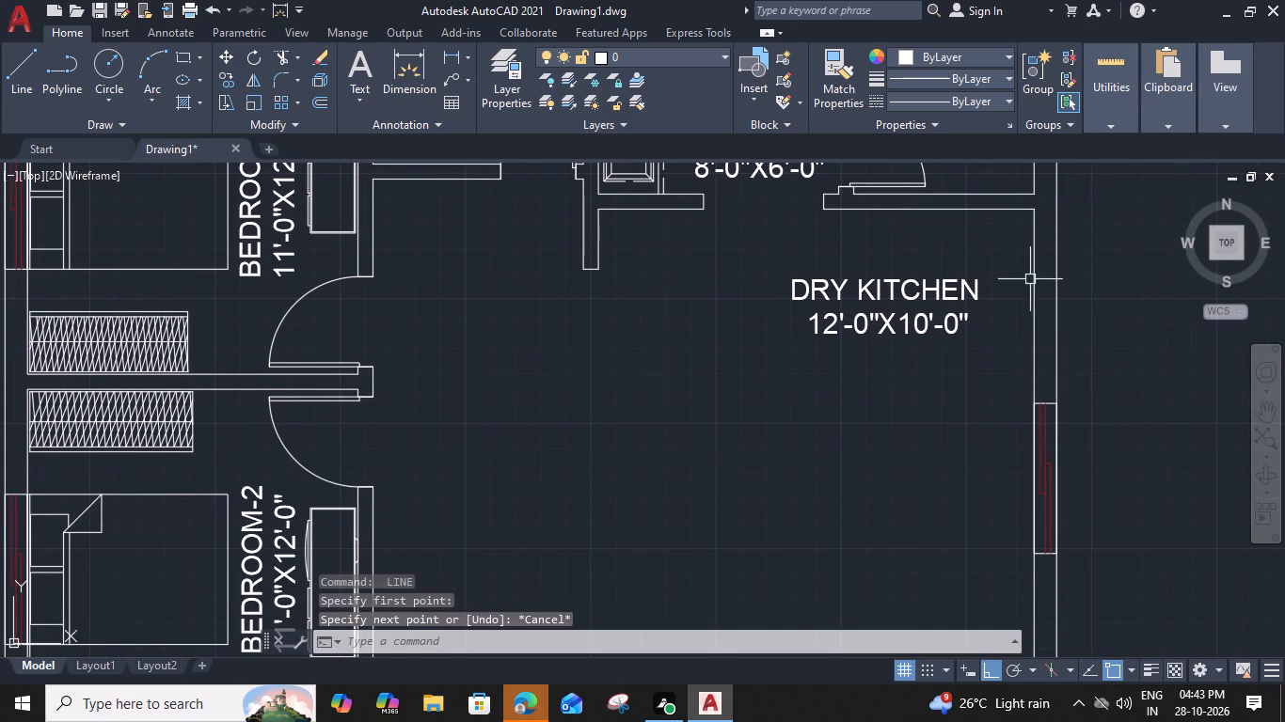
Offset the inner faces of the dry kitchen's east window wall and its utility-side wall 1" into the room.
left_click(1032, 280)
type("O 1")
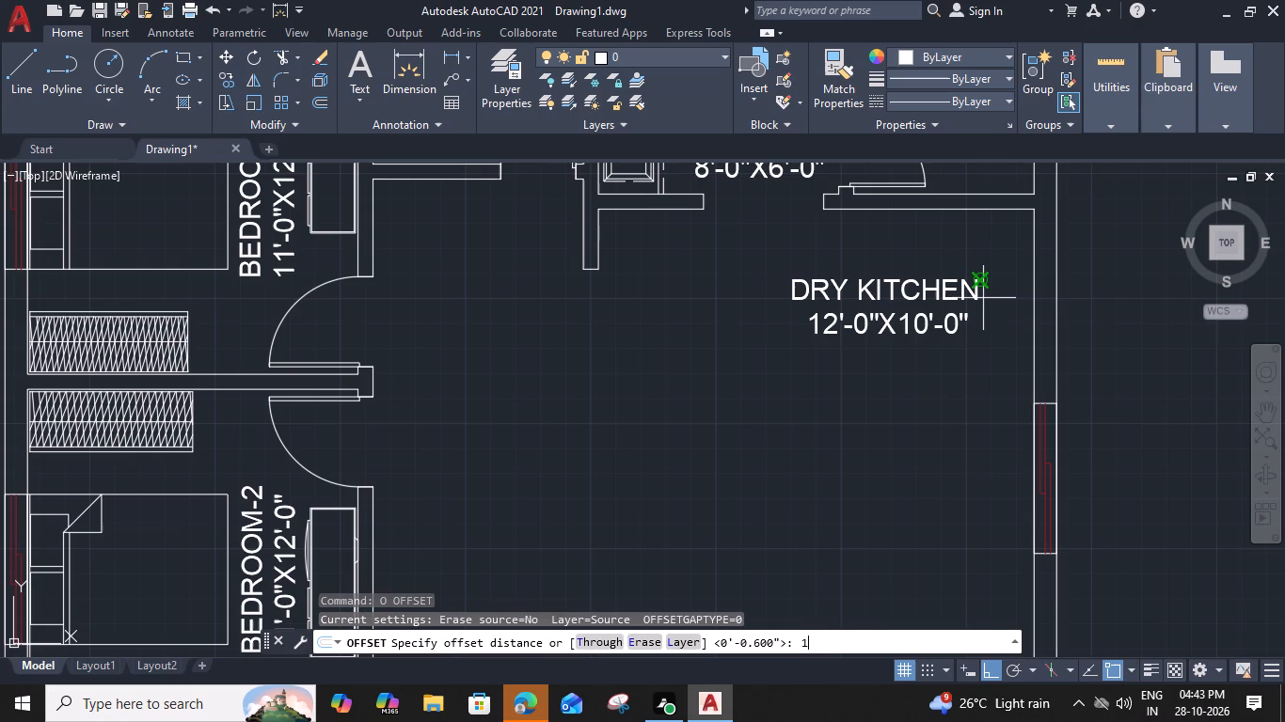
key("shift+quotedbl")
key("Return")
left_click(943, 332)
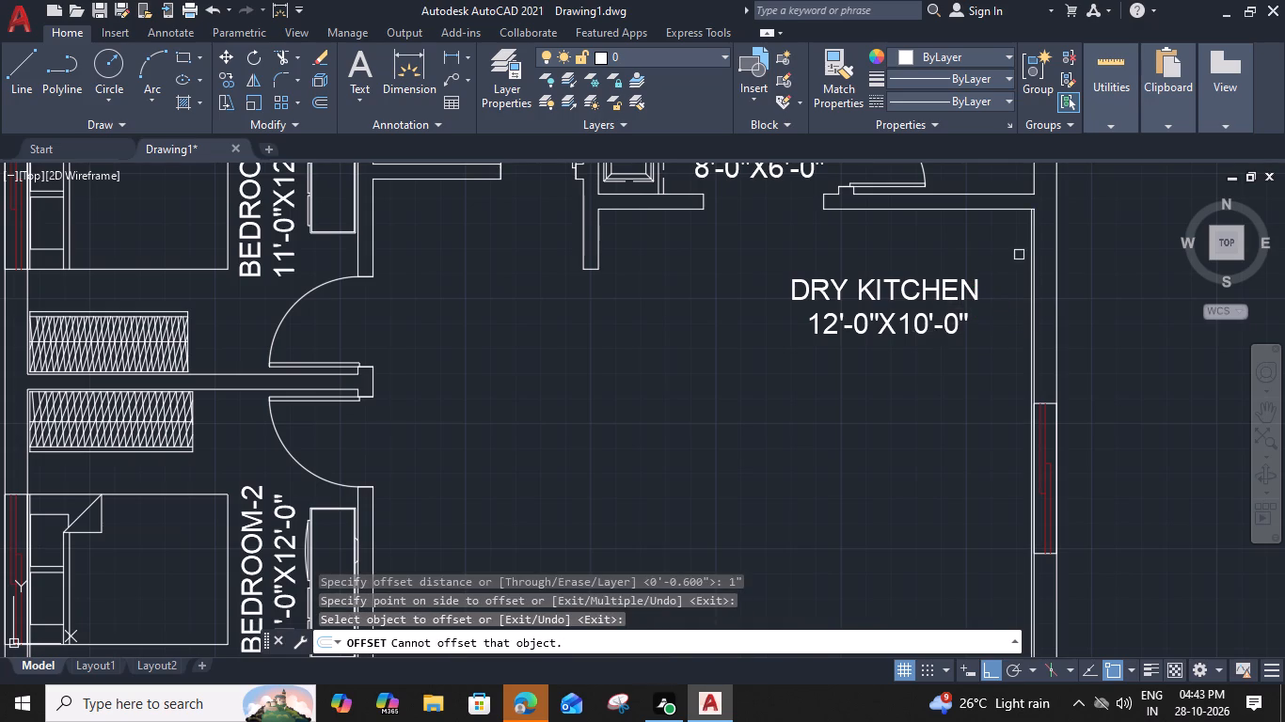
scroll(1023, 254, "up", 2)
middle_click_drag(1013, 223, 979, 316)
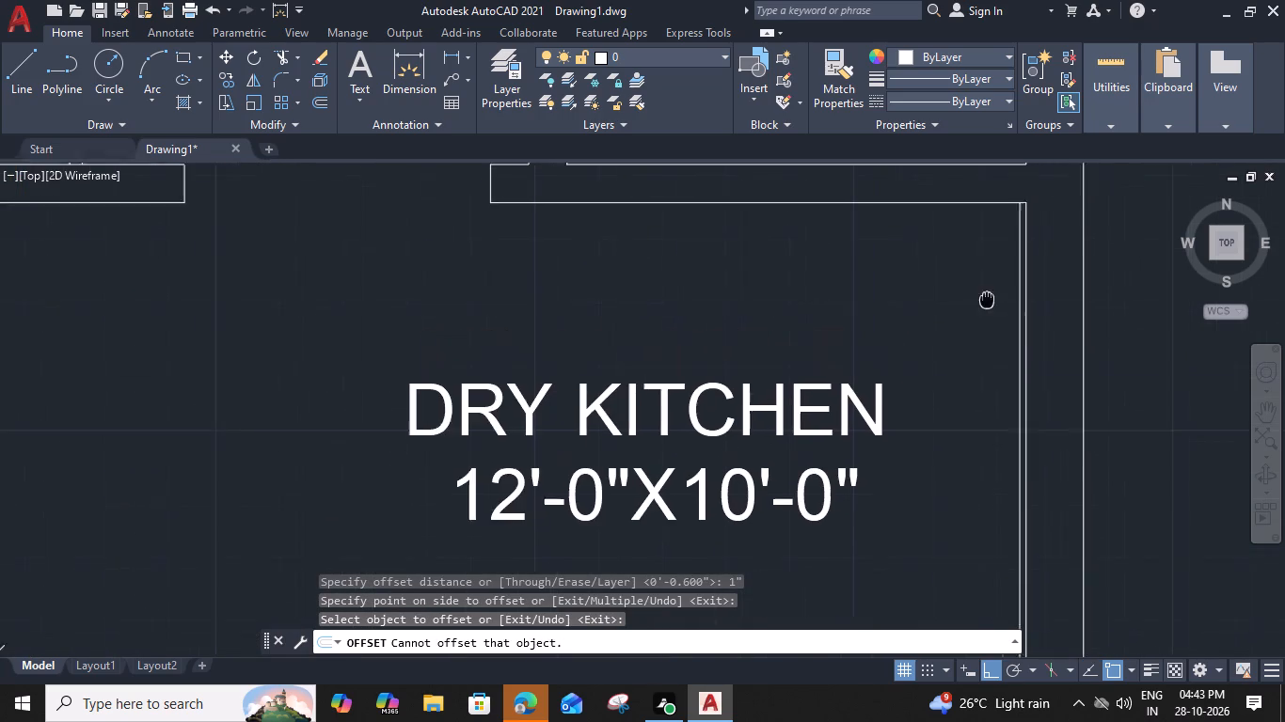
middle_click_drag(979, 316, 966, 354)
left_click(959, 272)
left_click(950, 387)
key("Escape")
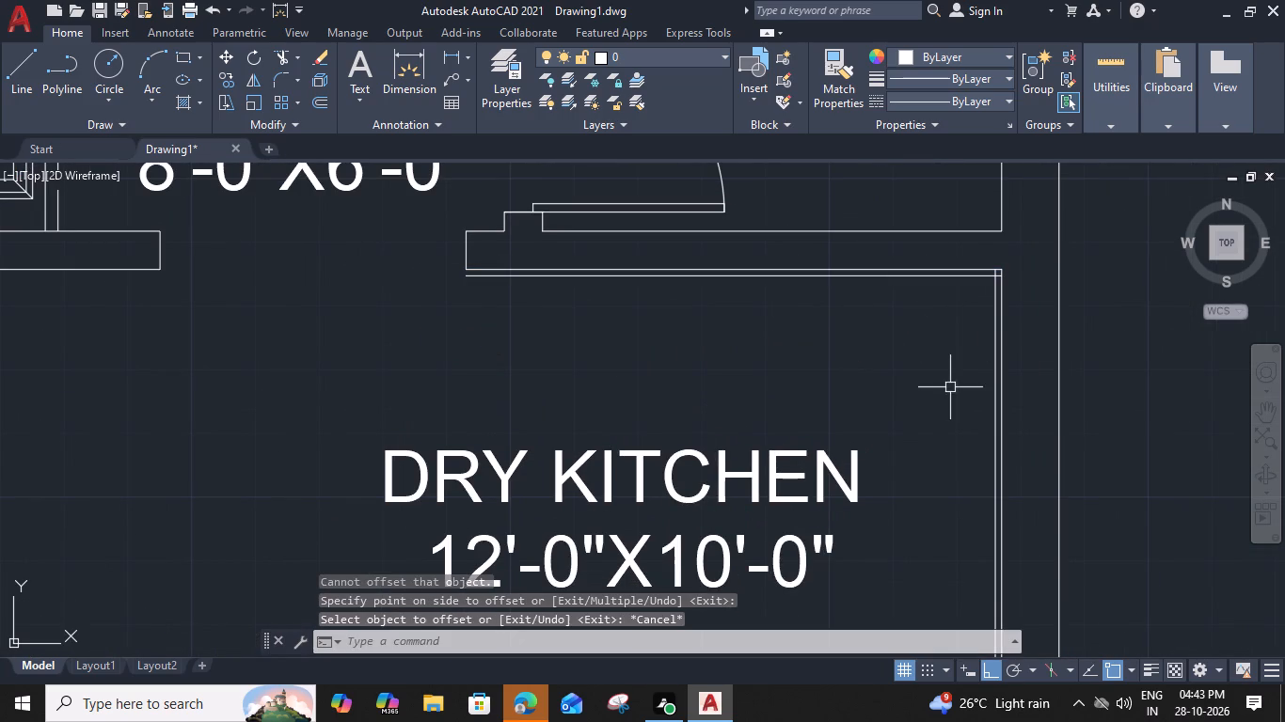
Offset the new line beside the dry kitchen's east wall 2' into the room as a counter edge.
left_click(995, 428)
type("O 2'")
key("space")
left_click(903, 443)
key("Escape")
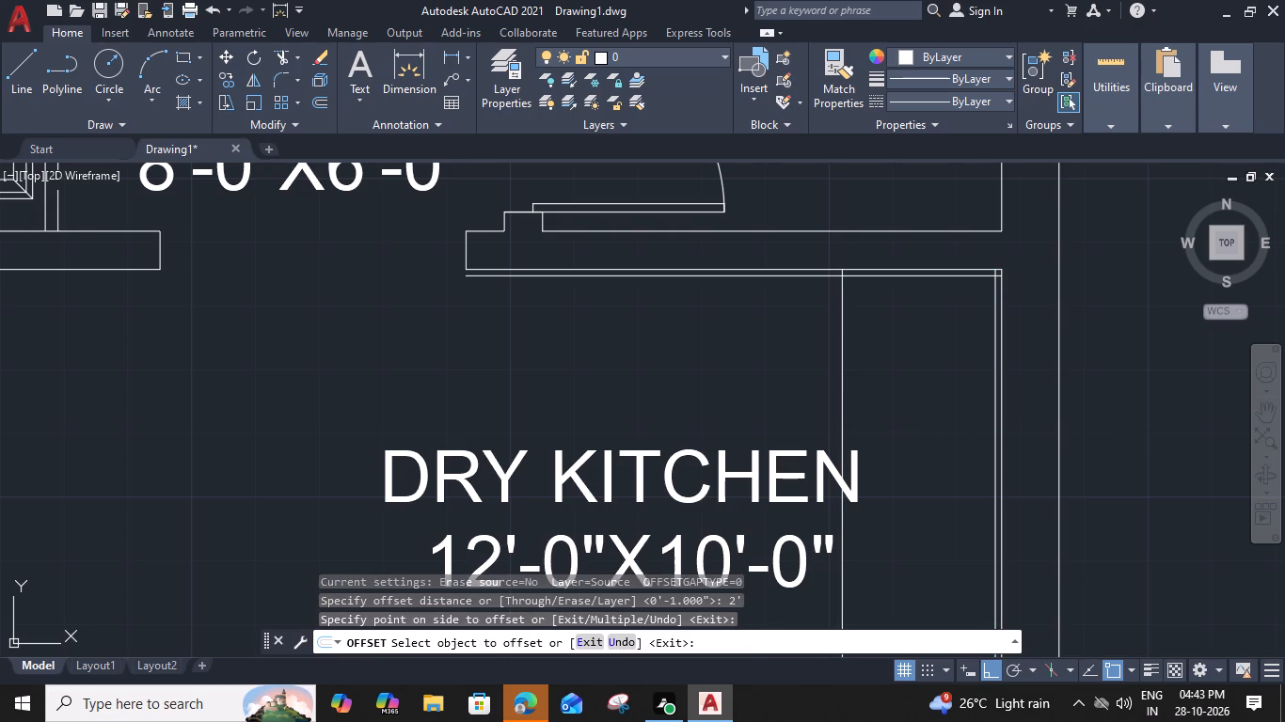
Offset the dry kitchen's counter edge line a further 2" into the room.
middle_click_drag(911, 414, 952, 362)
left_click(882, 318)
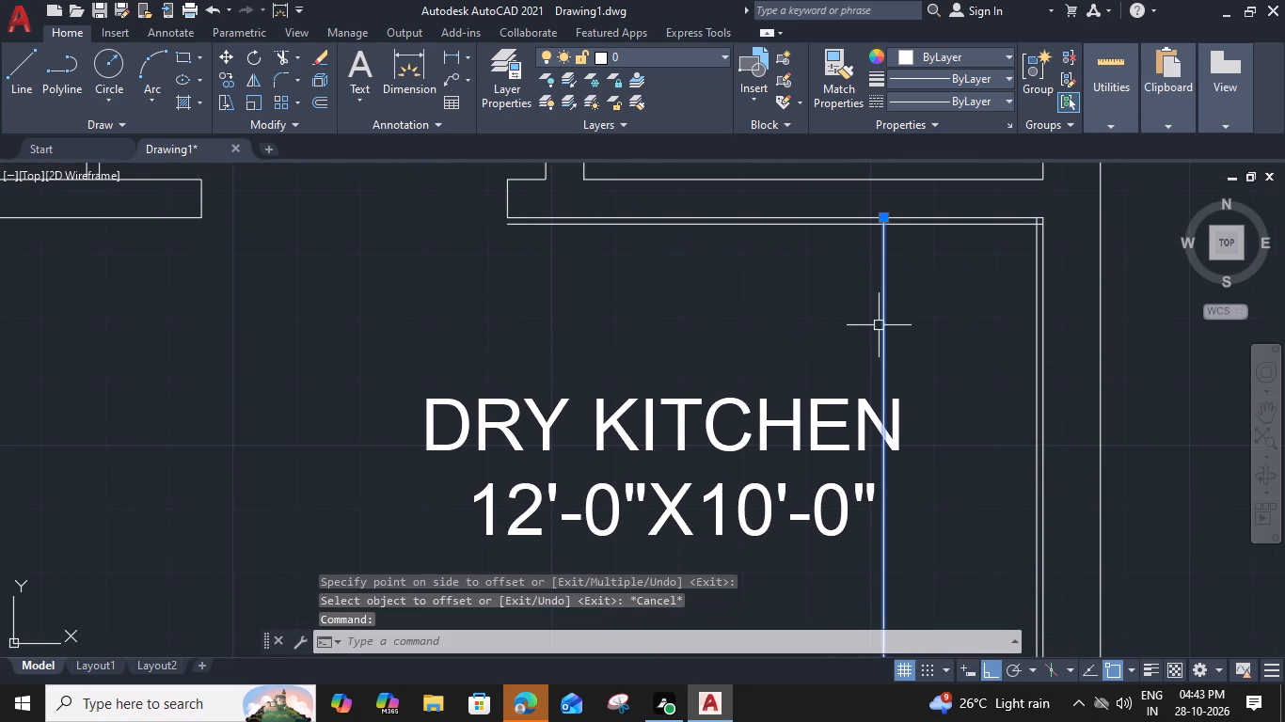
type("O 2\"")
key("Return")
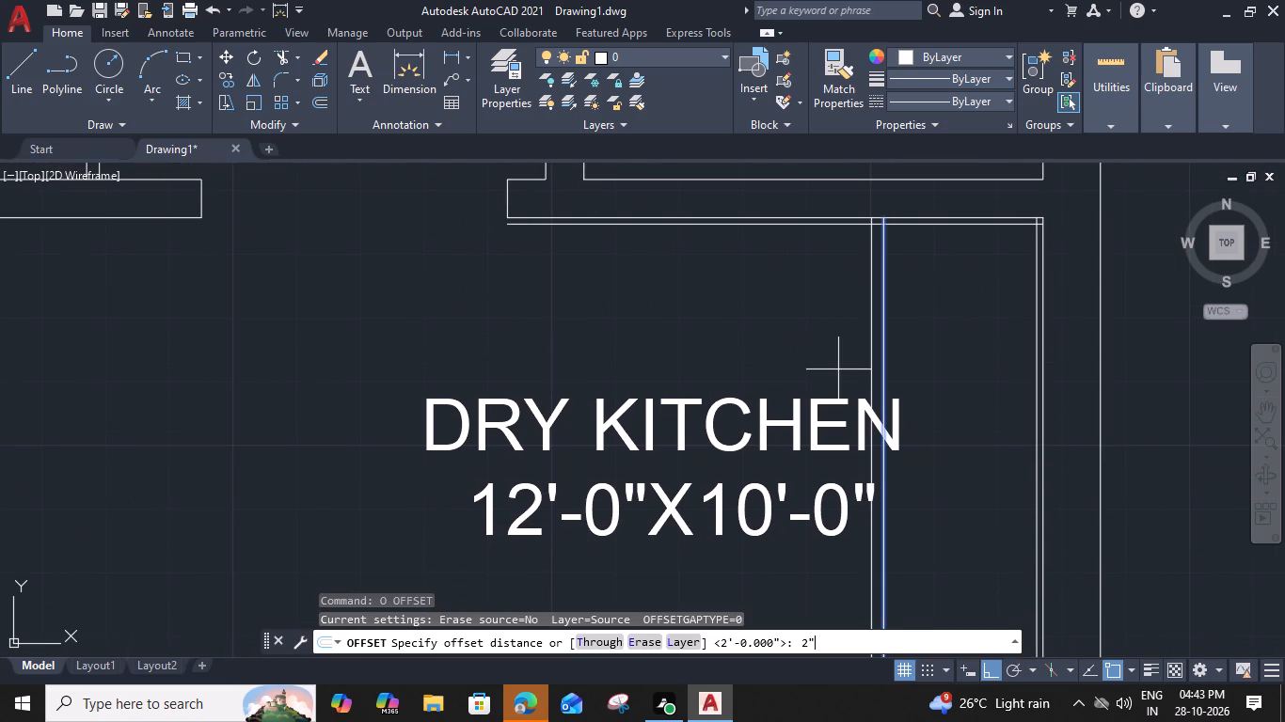
left_click(838, 369)
left_click(820, 365)
key("Escape")
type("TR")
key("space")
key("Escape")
Move the DRY KITCHEN room label west so it is clear of the counter lines.
scroll(821, 359, "down", 2)
middle_click_drag(824, 357, 837, 353)
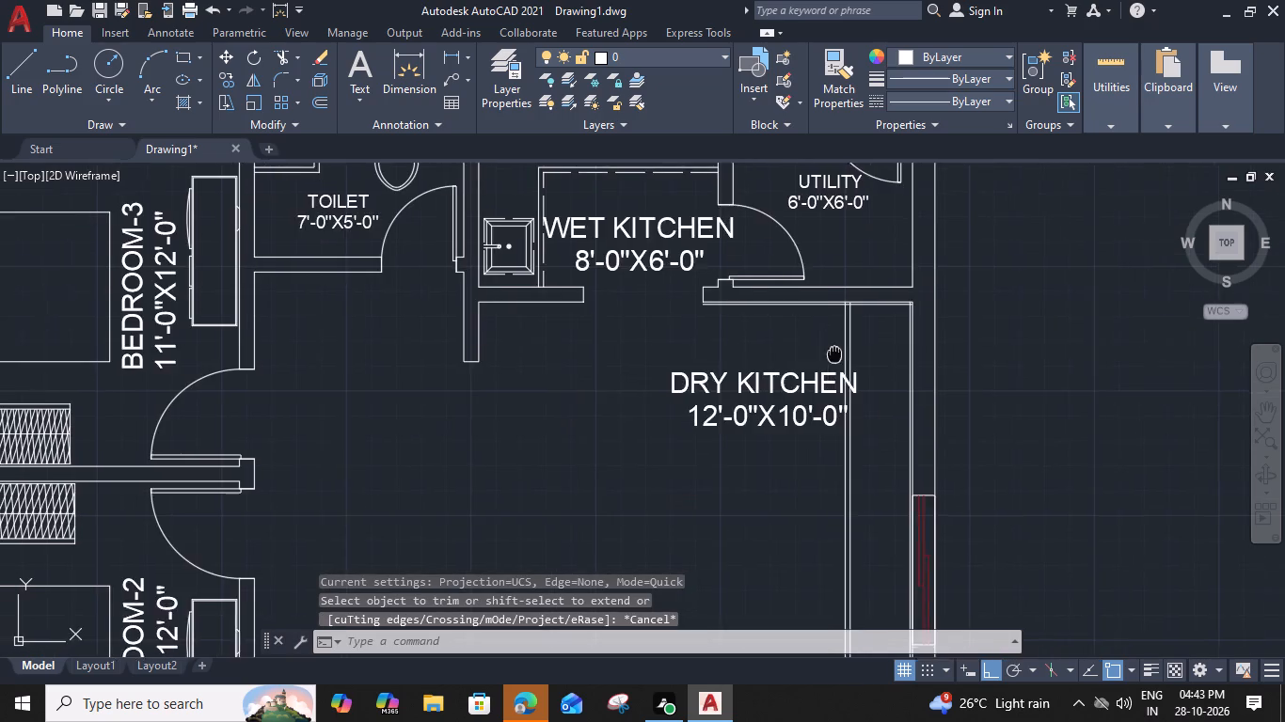
middle_click_drag(837, 353, 998, 350)
left_click(840, 386)
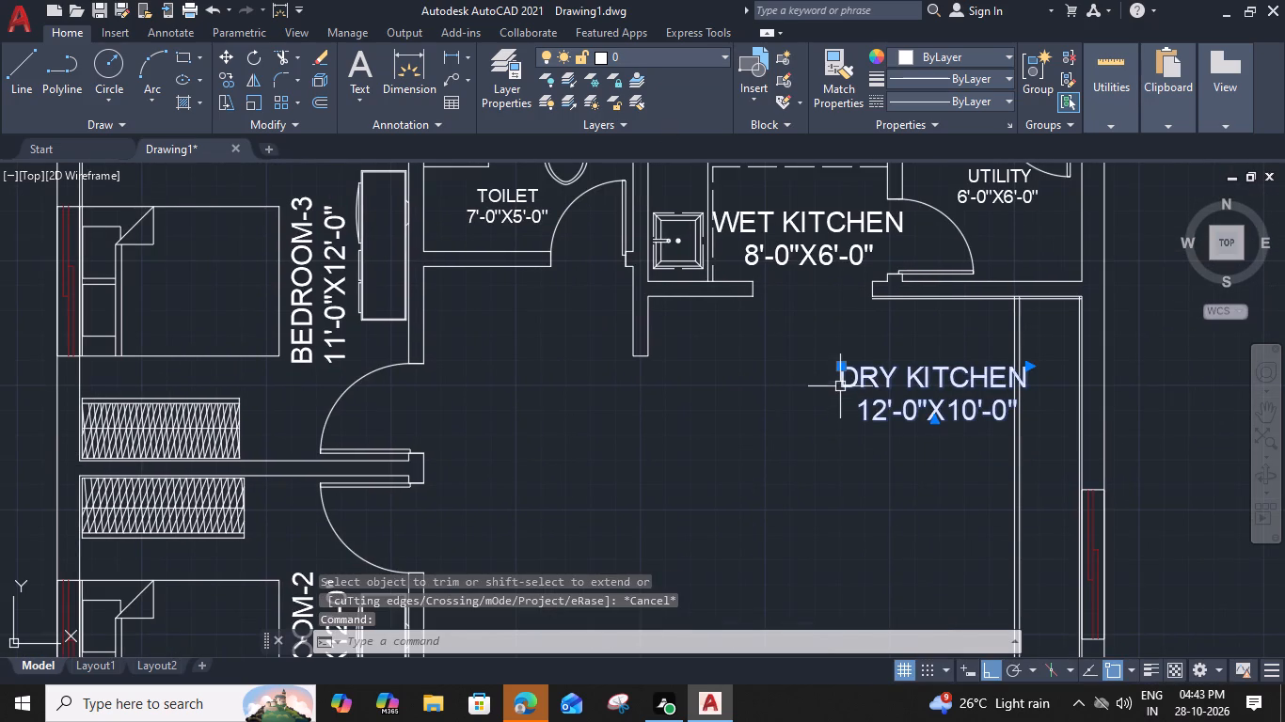
type("M")
key("space")
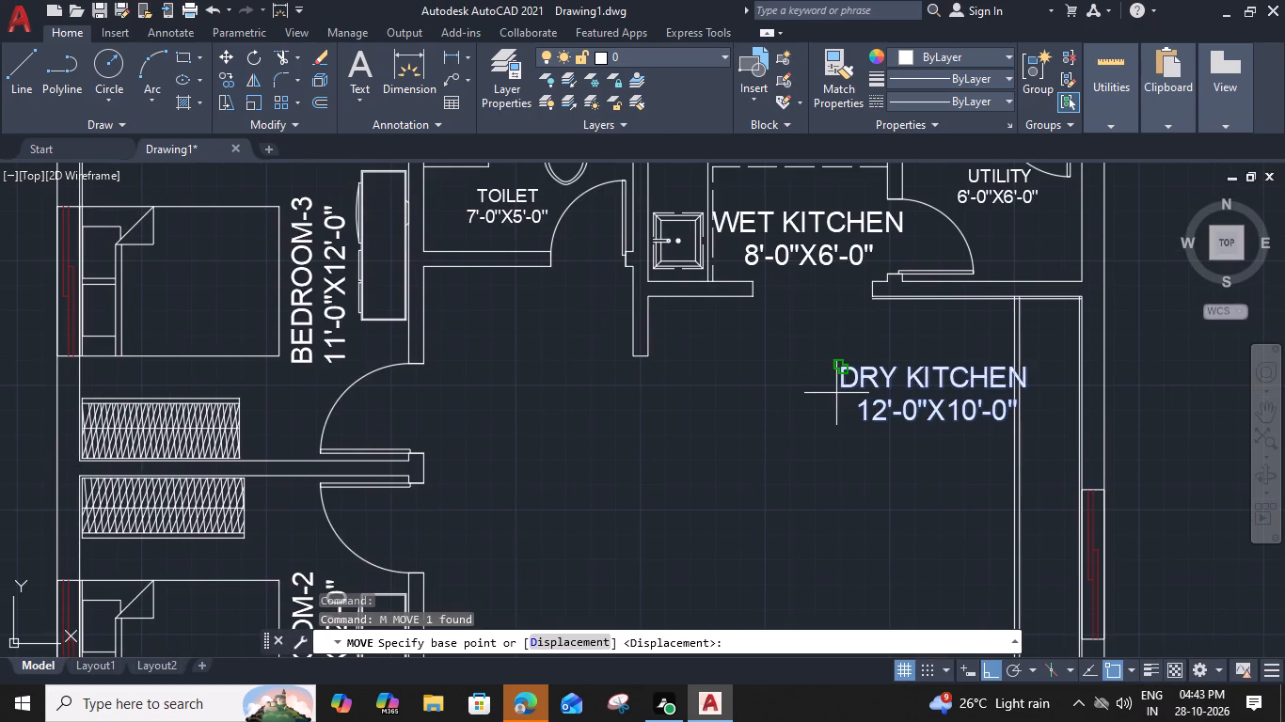
left_click(836, 393)
left_click(749, 384)
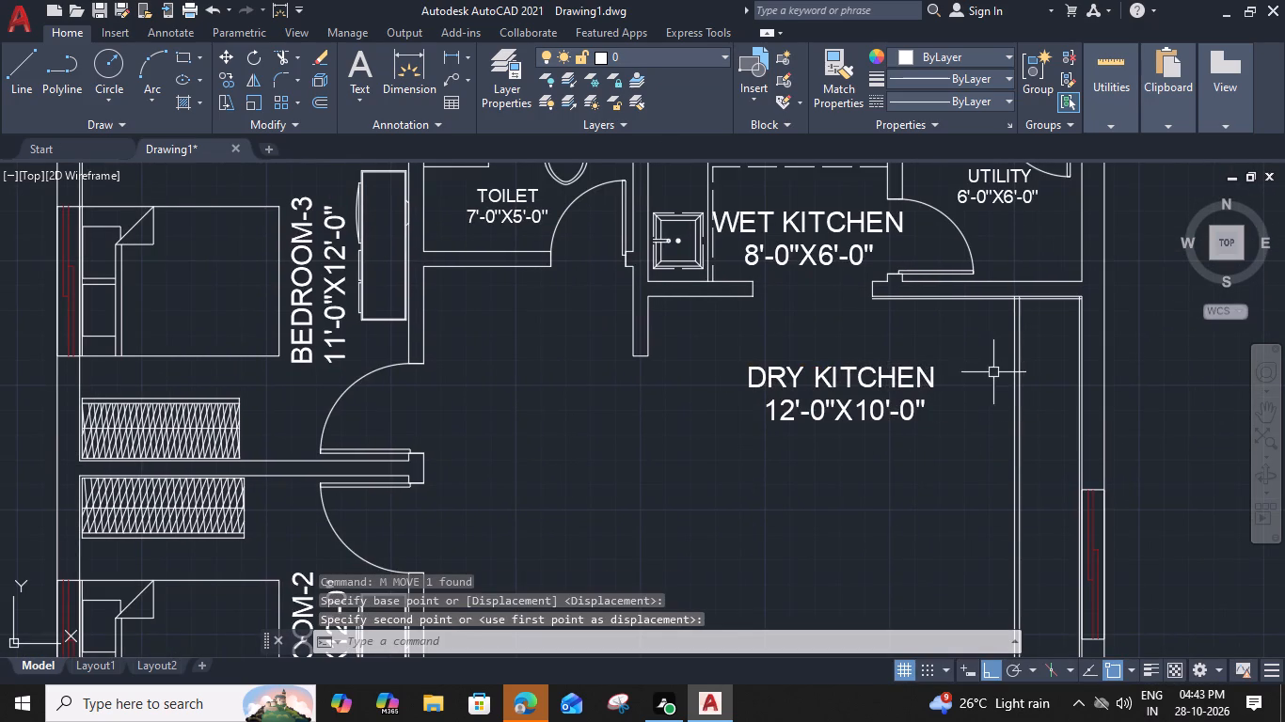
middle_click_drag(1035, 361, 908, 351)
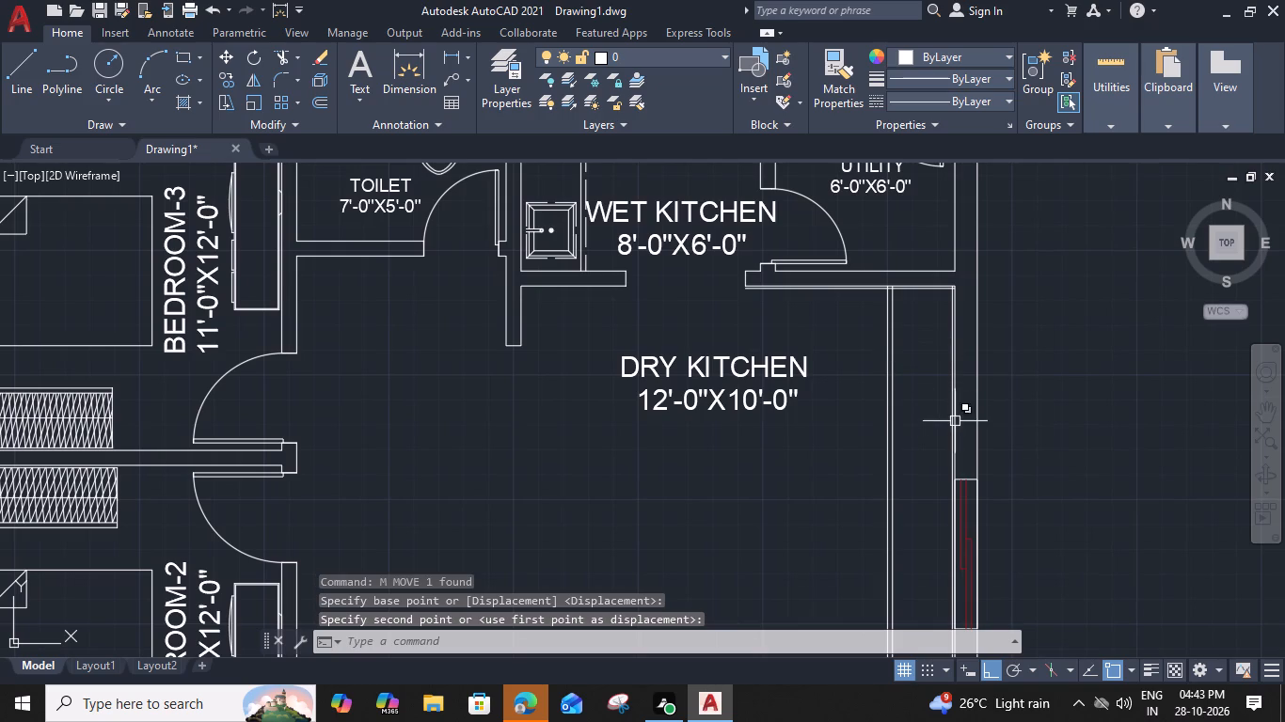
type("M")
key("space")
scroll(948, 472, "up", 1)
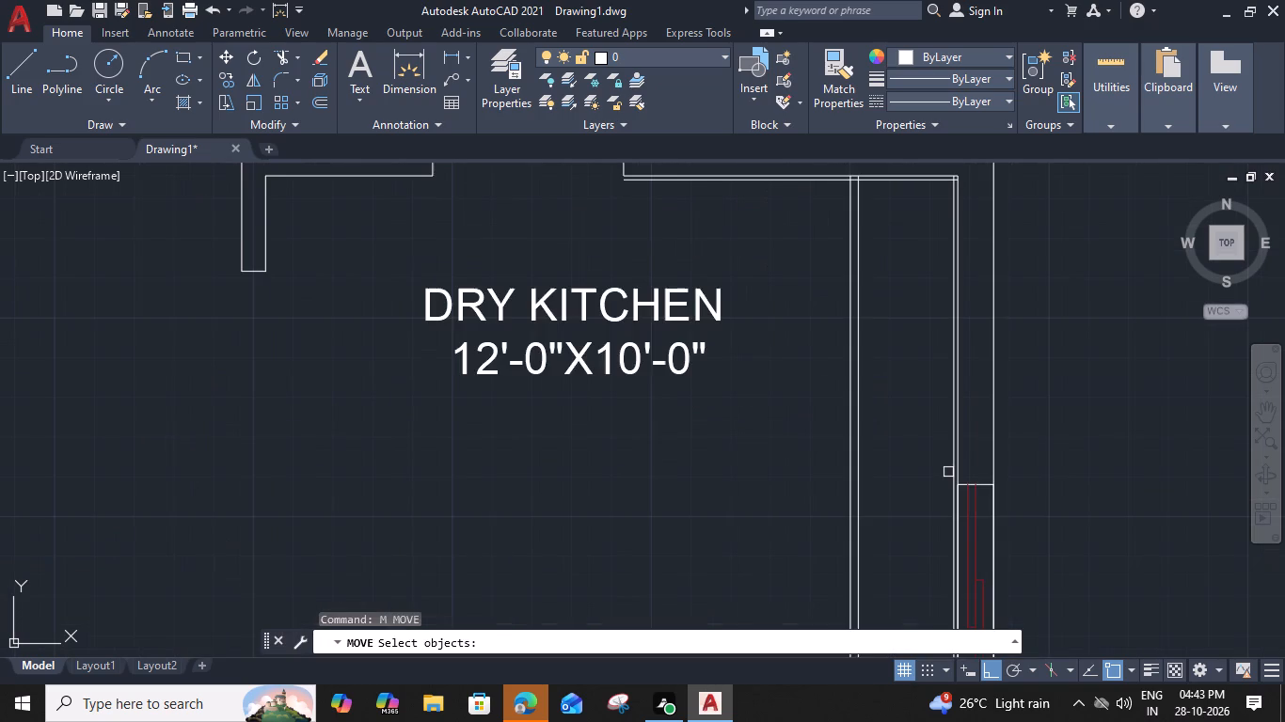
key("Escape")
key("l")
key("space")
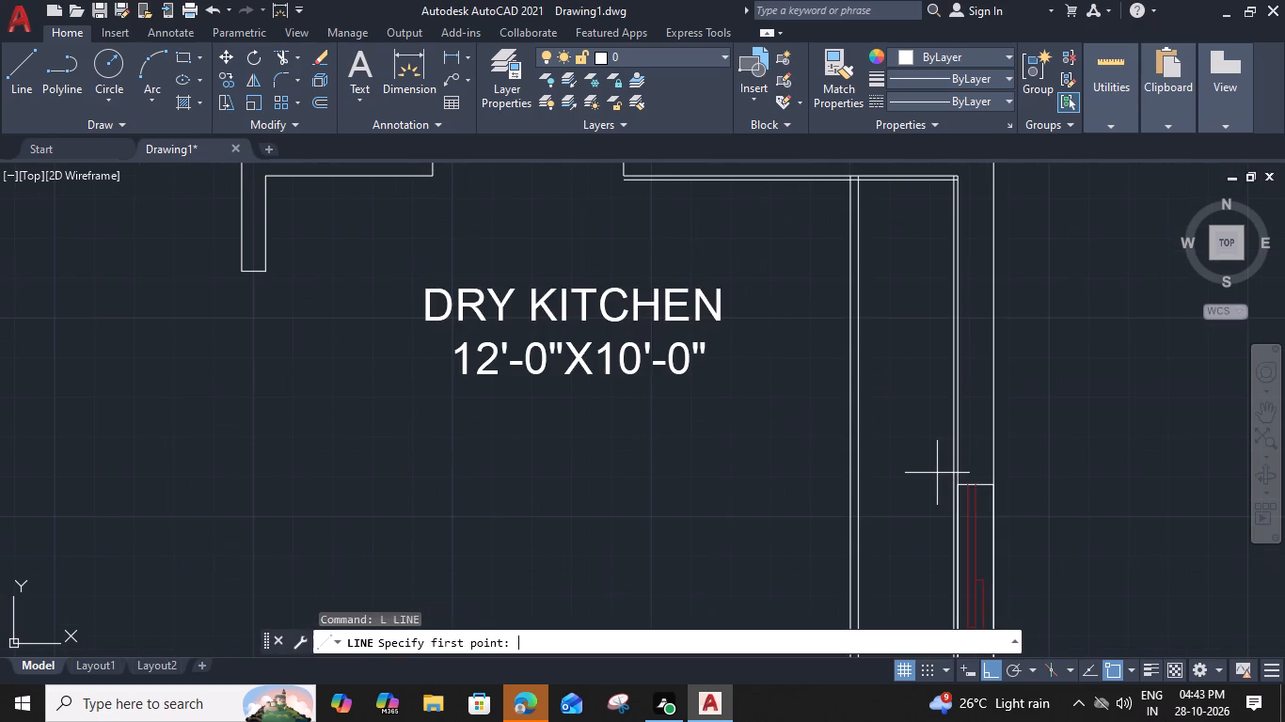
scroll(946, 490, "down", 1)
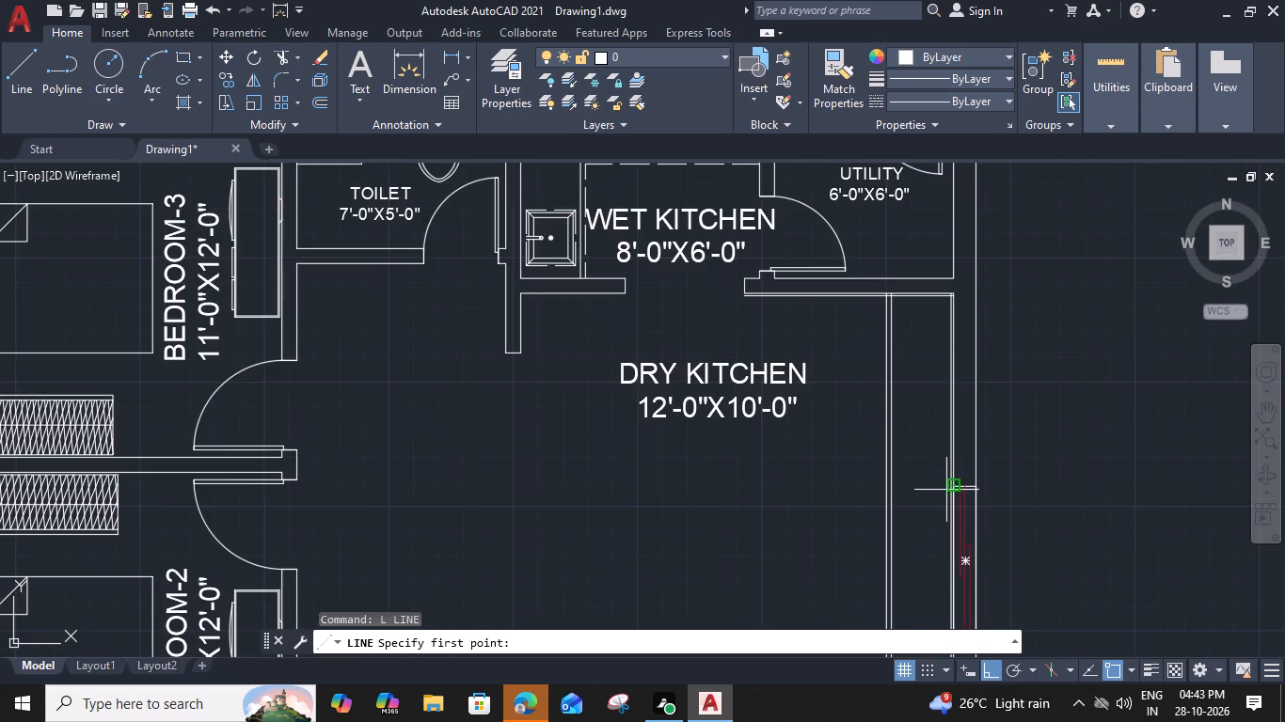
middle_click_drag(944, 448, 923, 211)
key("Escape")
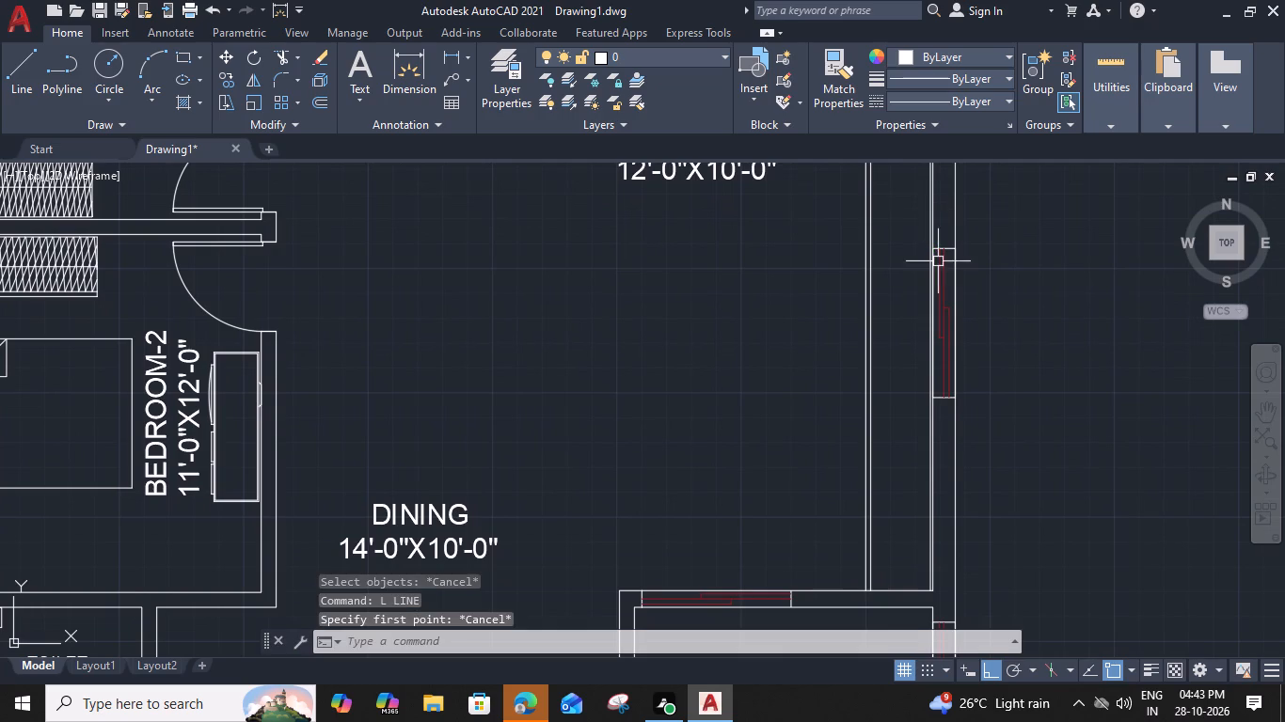
Move the dry kitchen's east window south along its wall, using its lower inner corner as the base point.
left_click(942, 342)
key("m")
key("space")
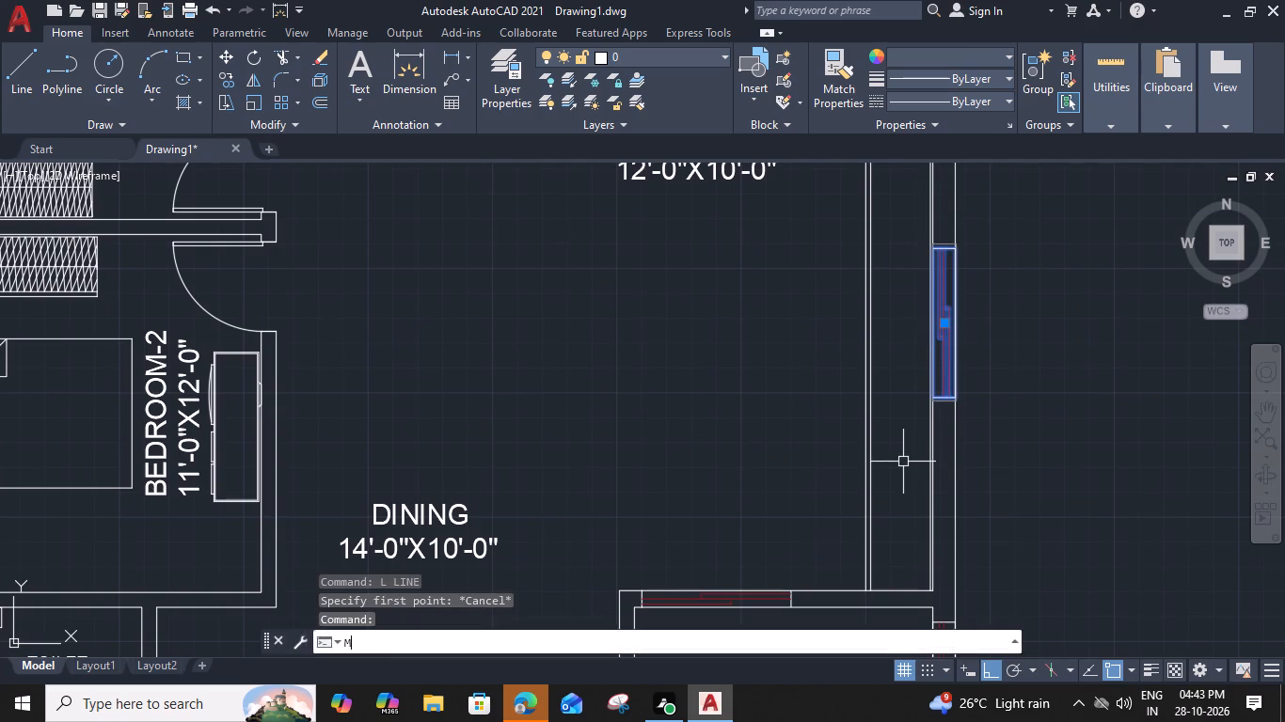
scroll(946, 420, "up", 2)
left_click(910, 366)
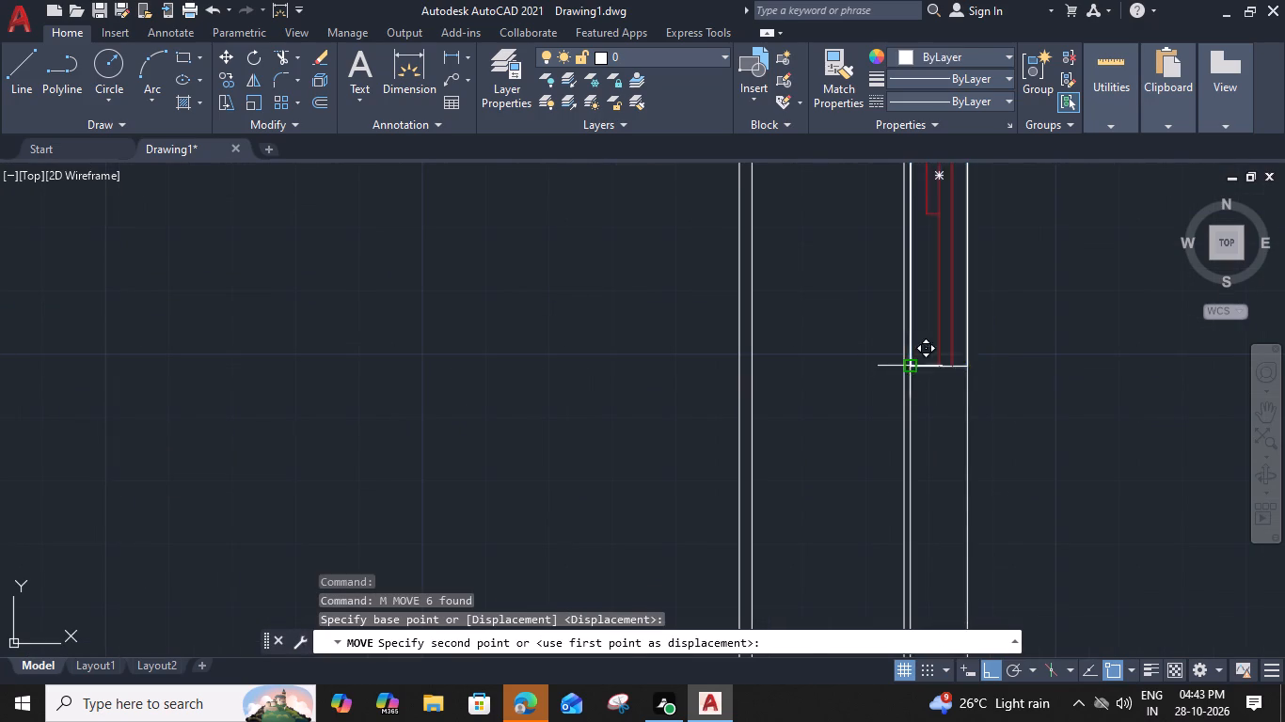
scroll(911, 495, "down", 1)
left_click(909, 565)
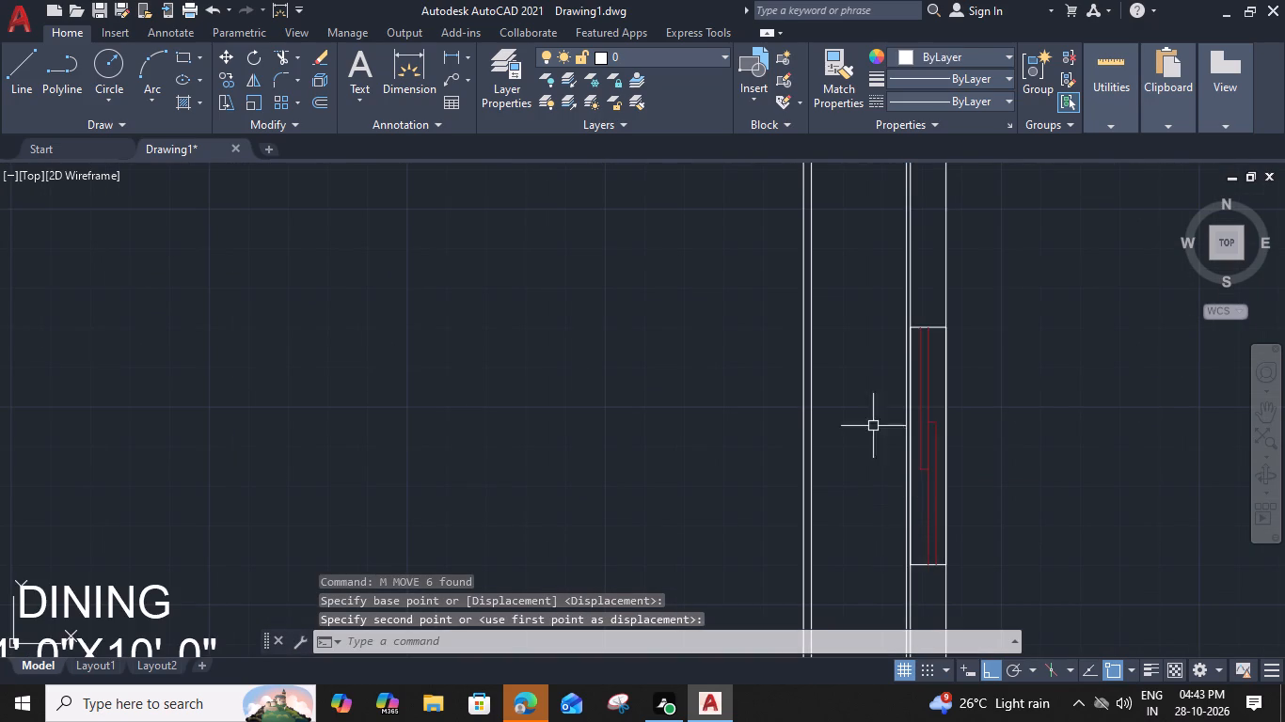
Draw a horizontal line north of the east window from the wall-side offset line to the counter's outermost edge.
middle_click_drag(856, 312, 856, 507)
type("L")
key("space")
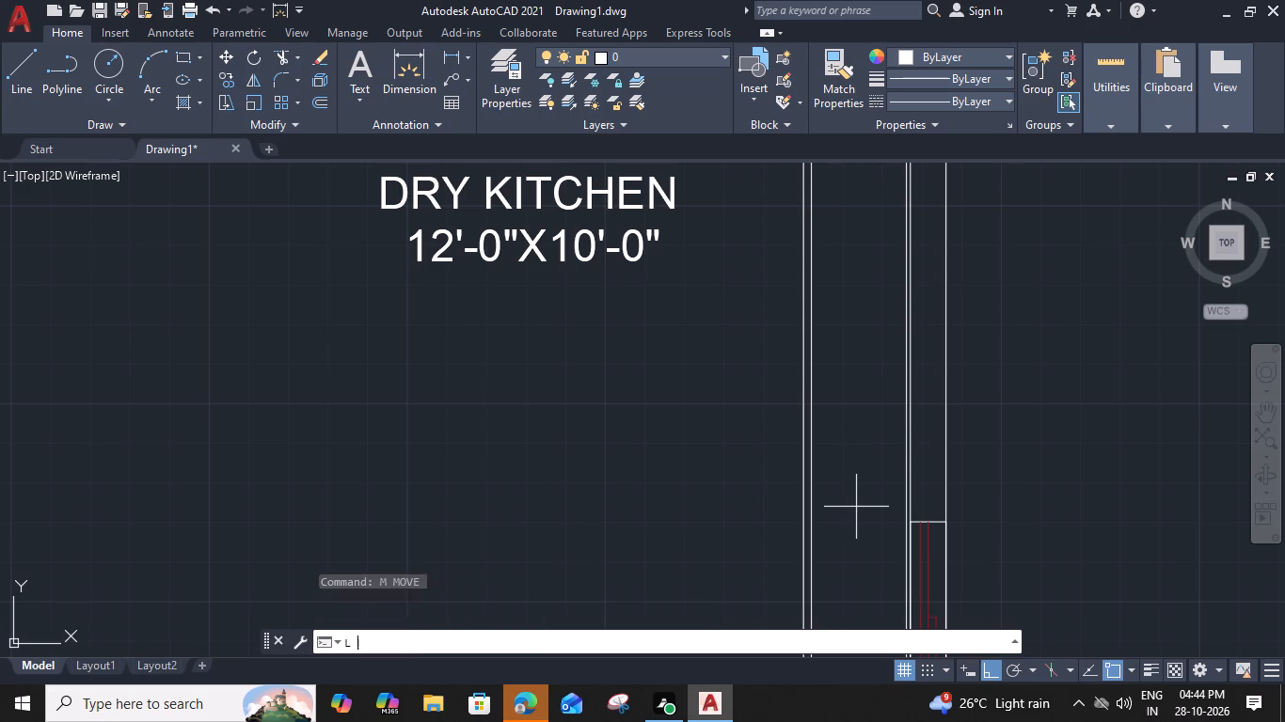
left_click(907, 355)
left_click(801, 355)
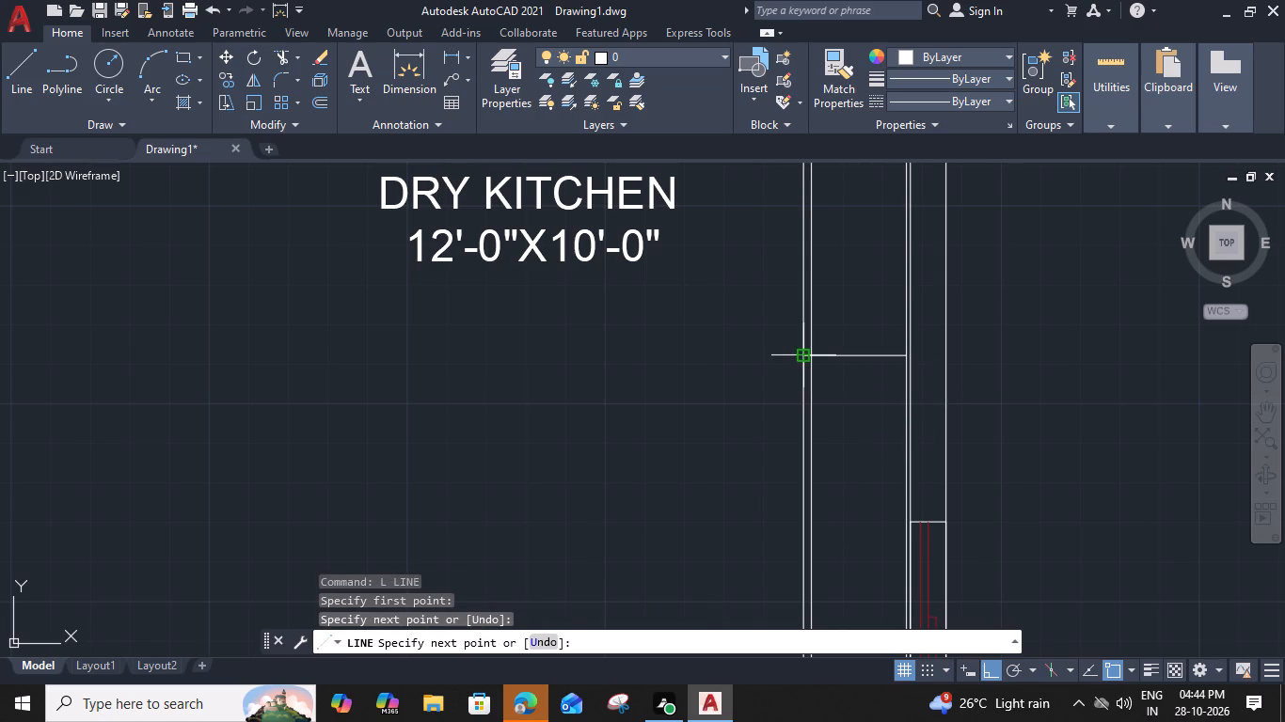
key("Escape")
Trim away both counter edge lines and the wall-side offset line south of the counter's closing line.
type("TR")
key("space")
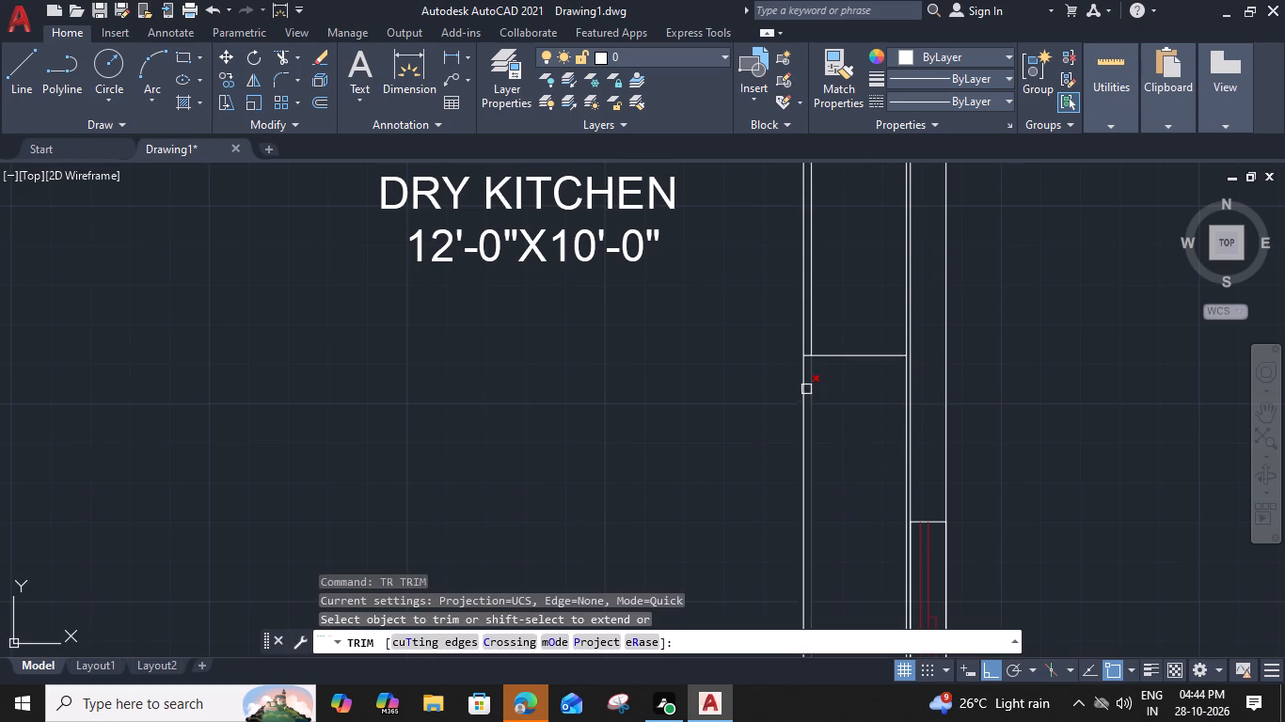
left_click(795, 385)
scroll(904, 384, "up", 1)
left_click(910, 373)
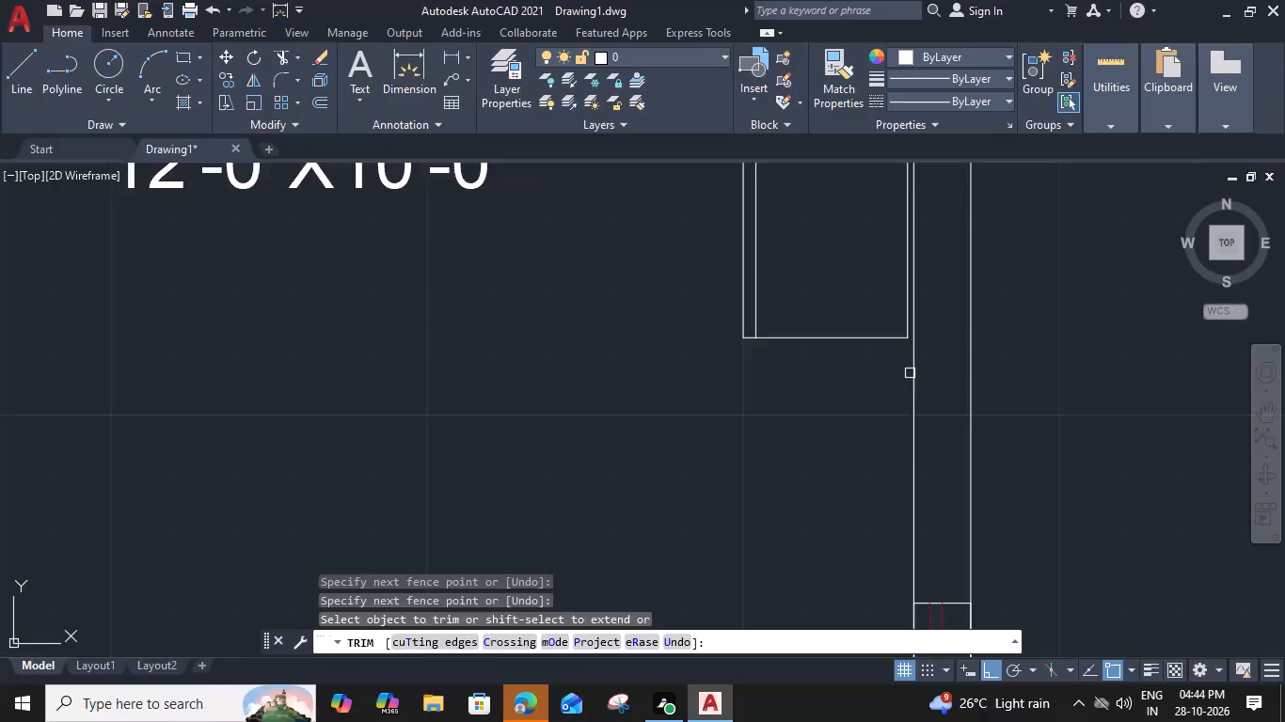
Trim the overlapping line ends at the counter's two north corners, including the 1" offset line extending west past the counter.
scroll(910, 372, "down", 2)
middle_click_drag(817, 218, 793, 356)
scroll(799, 299, "up", 3)
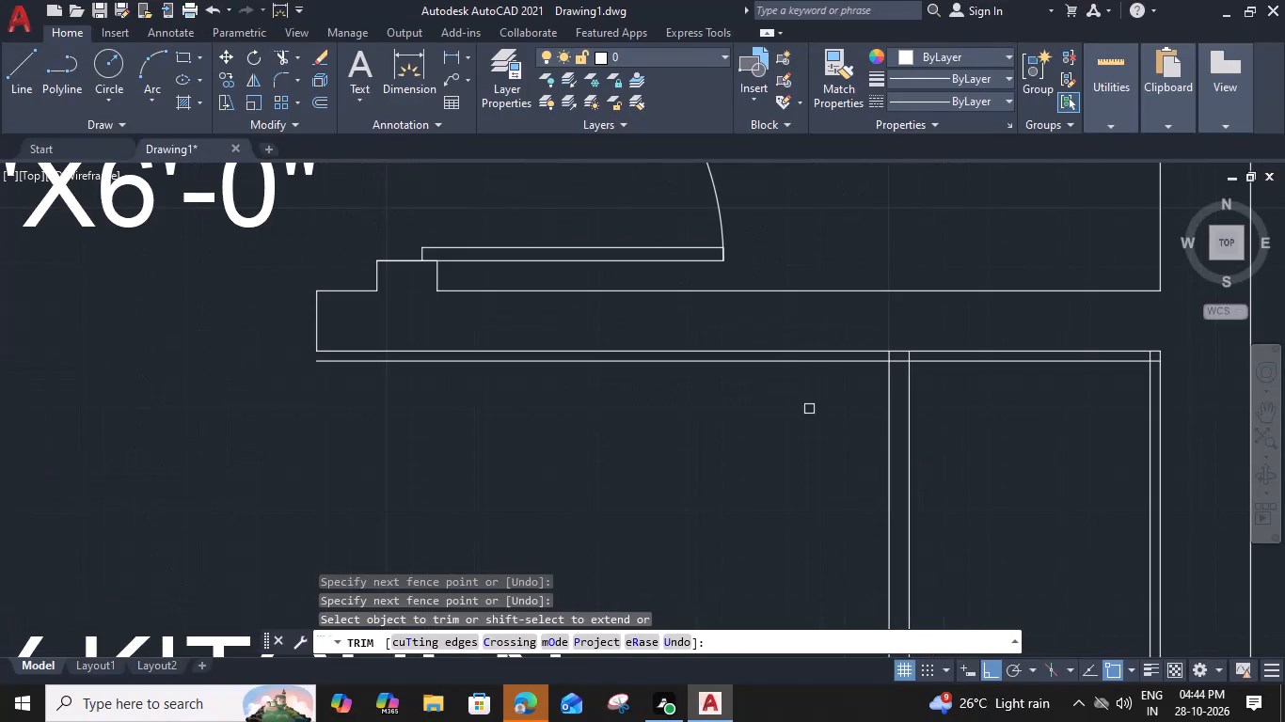
left_click(825, 364)
scroll(874, 363, "up", 2)
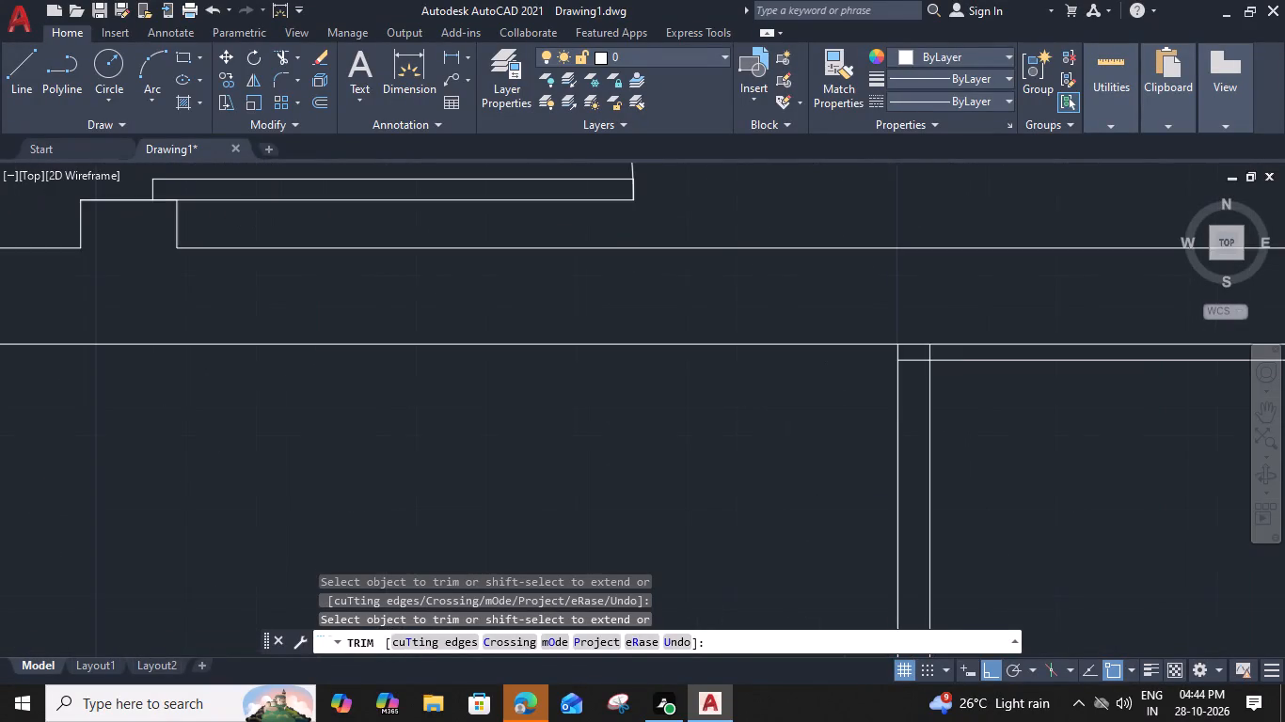
left_click(878, 348)
left_click(1023, 354)
middle_click_drag(1032, 347, 882, 343)
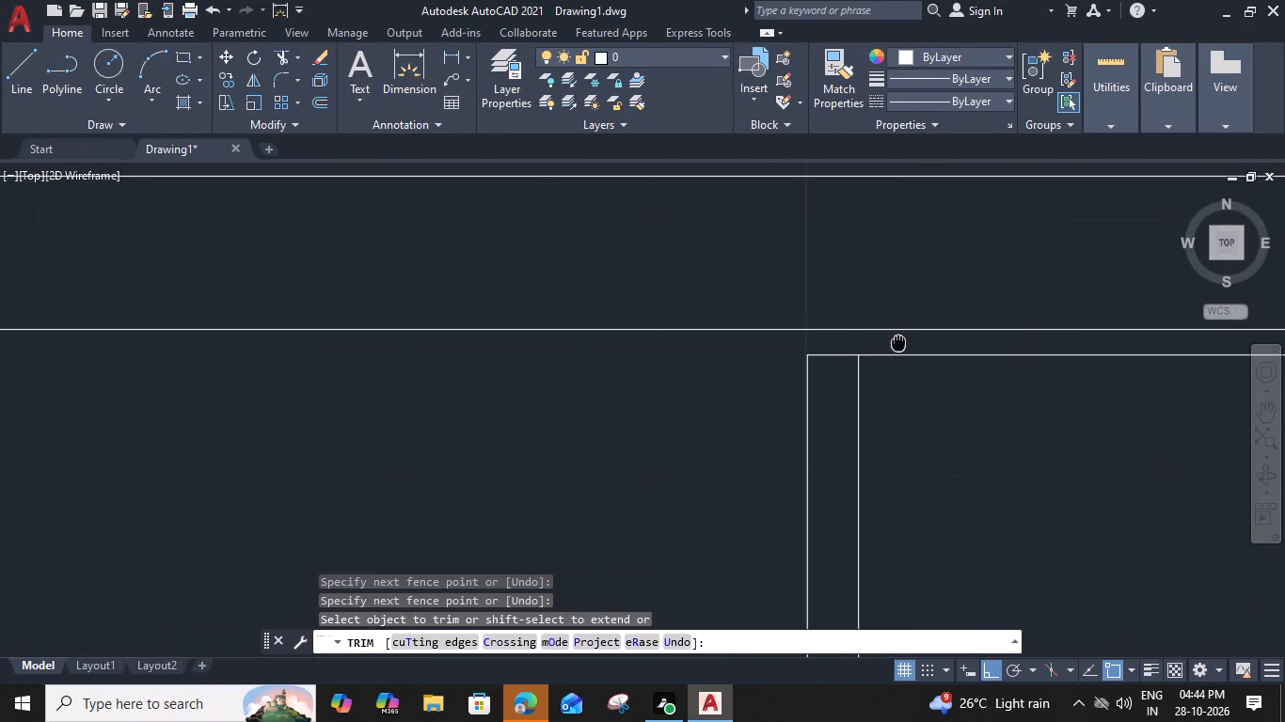
middle_click_drag(882, 343, 541, 343)
left_click(1087, 339)
left_click(1099, 358)
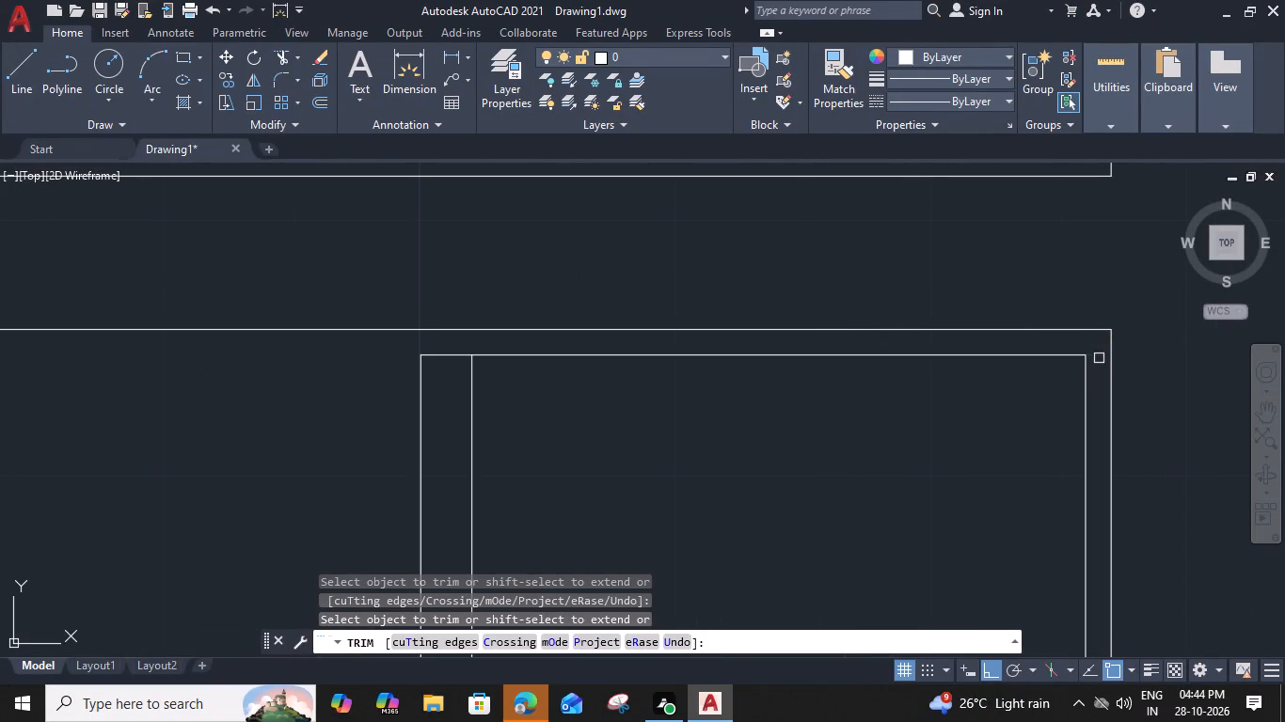
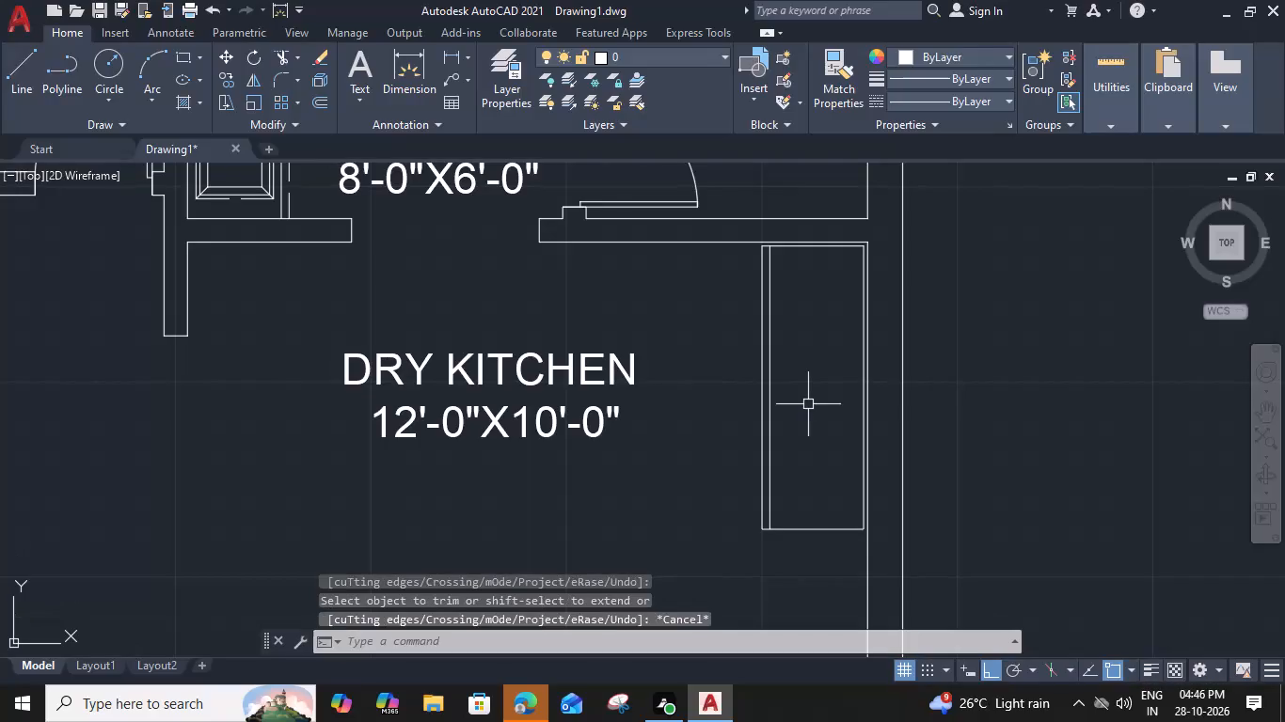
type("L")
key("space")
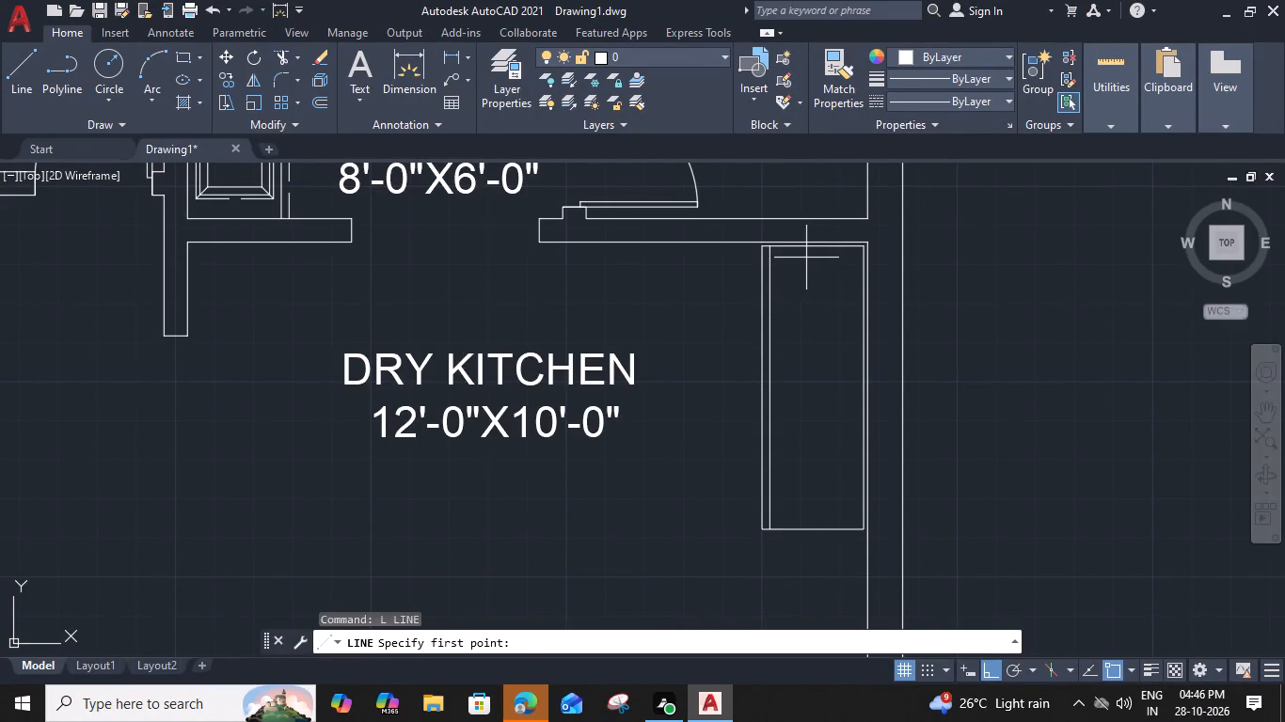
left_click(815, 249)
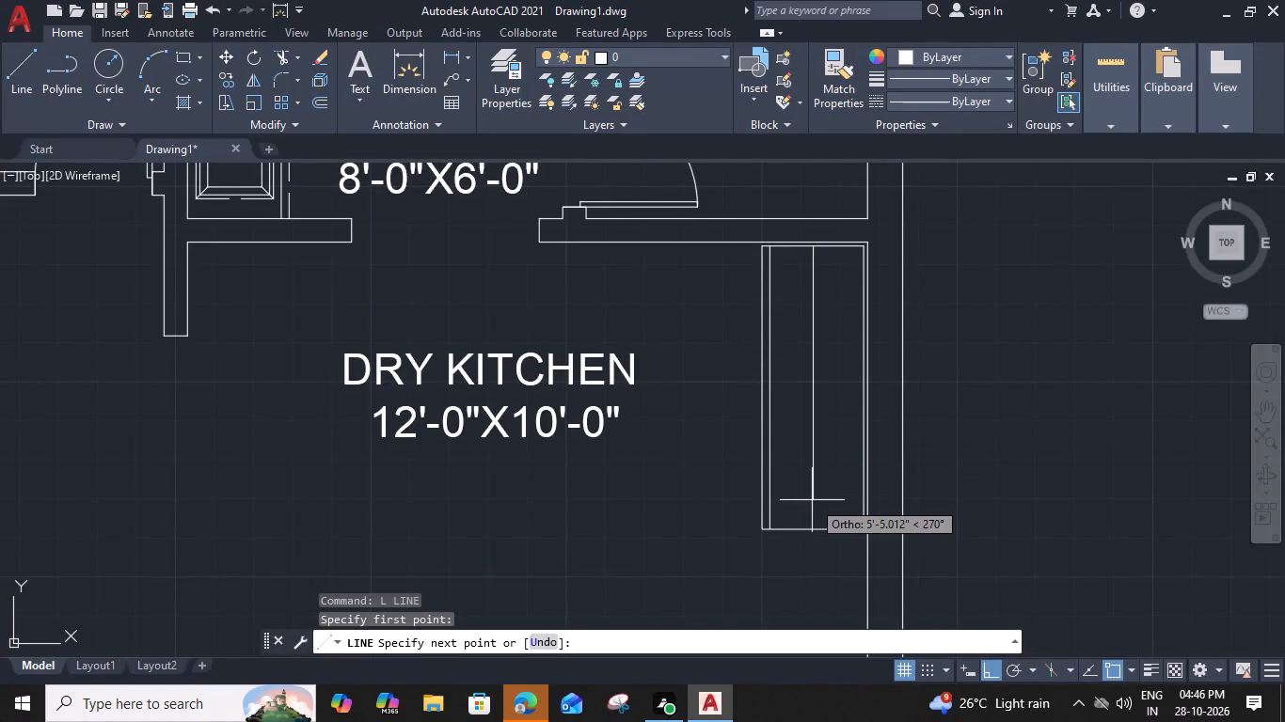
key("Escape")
Draw two crossing diagonal lines between the opposite inner corners of the dry kitchen's east wall counter.
type("L")
key("space")
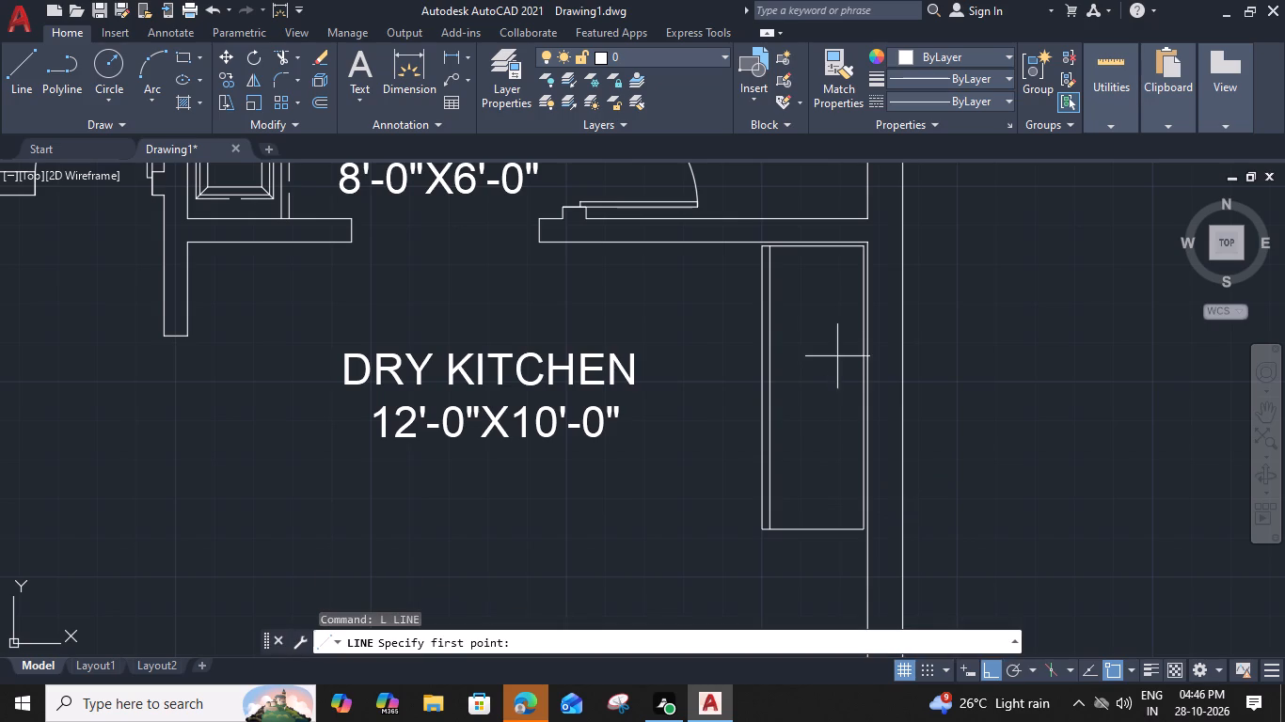
scroll(832, 267, "up", 2)
left_click(908, 216)
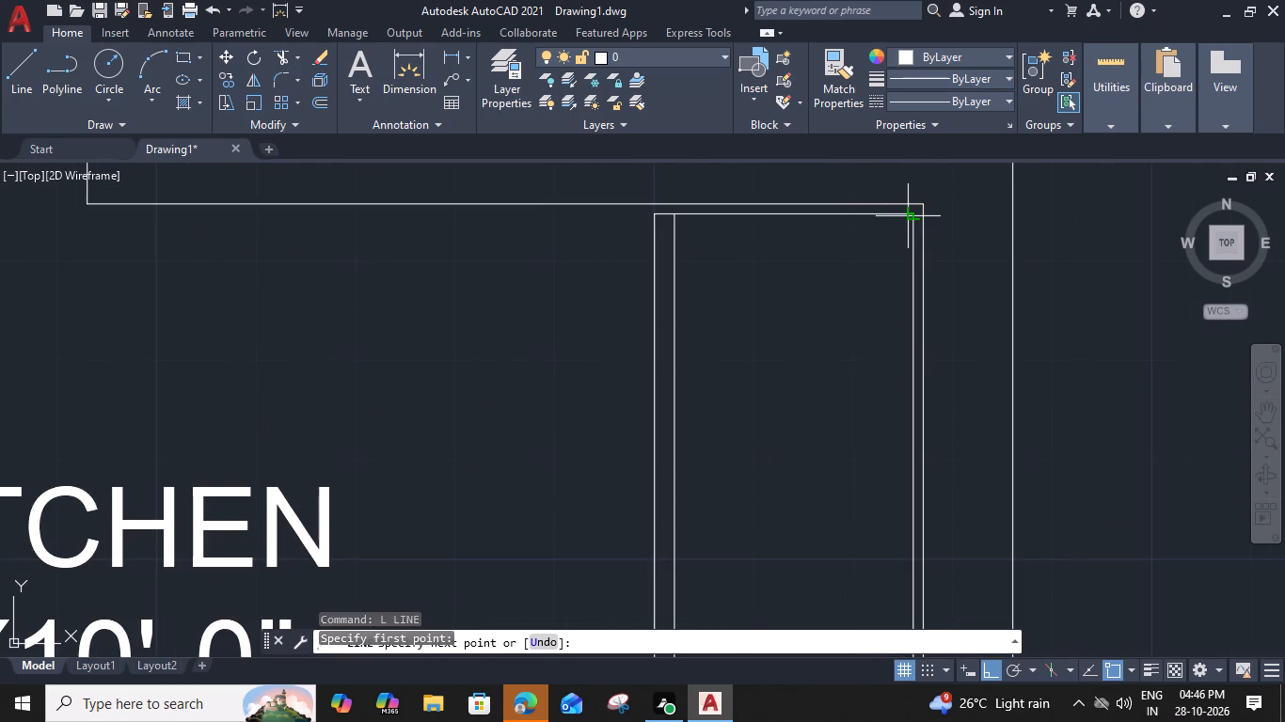
middle_click_drag(769, 510, 833, 243)
middle_click_drag(787, 450, 803, 277)
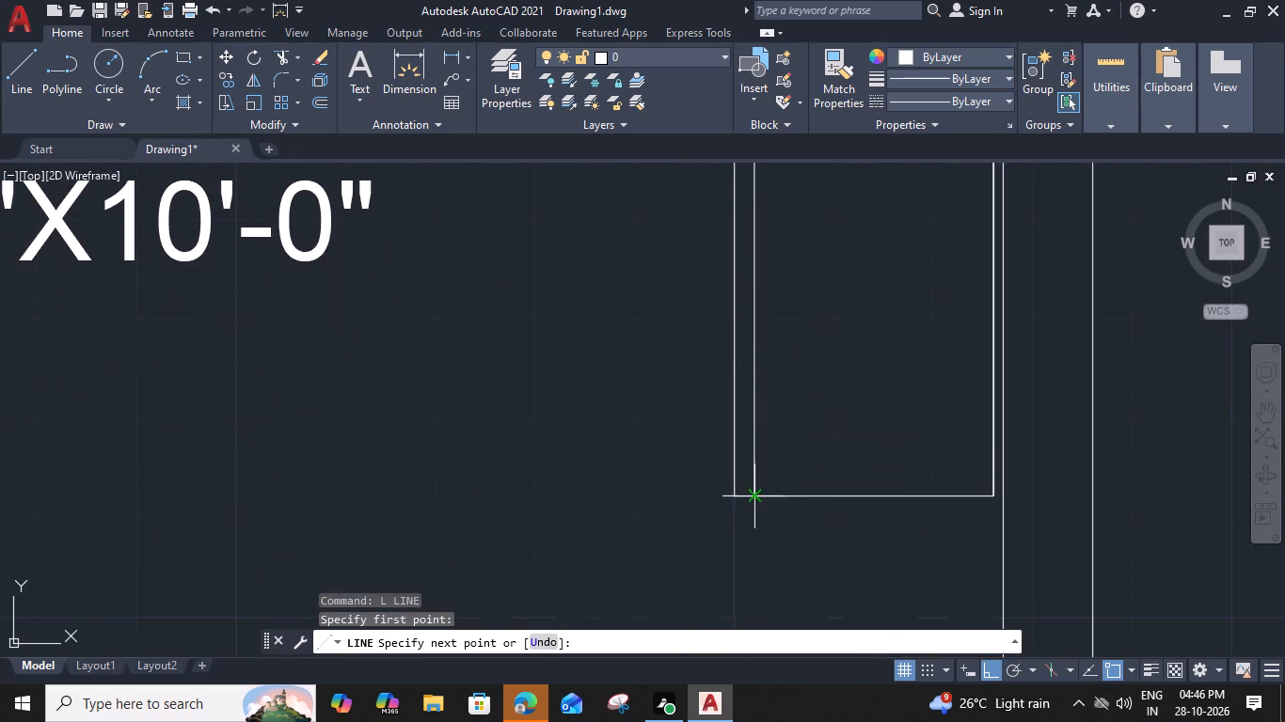
left_click(756, 496)
key("space")
key("space")
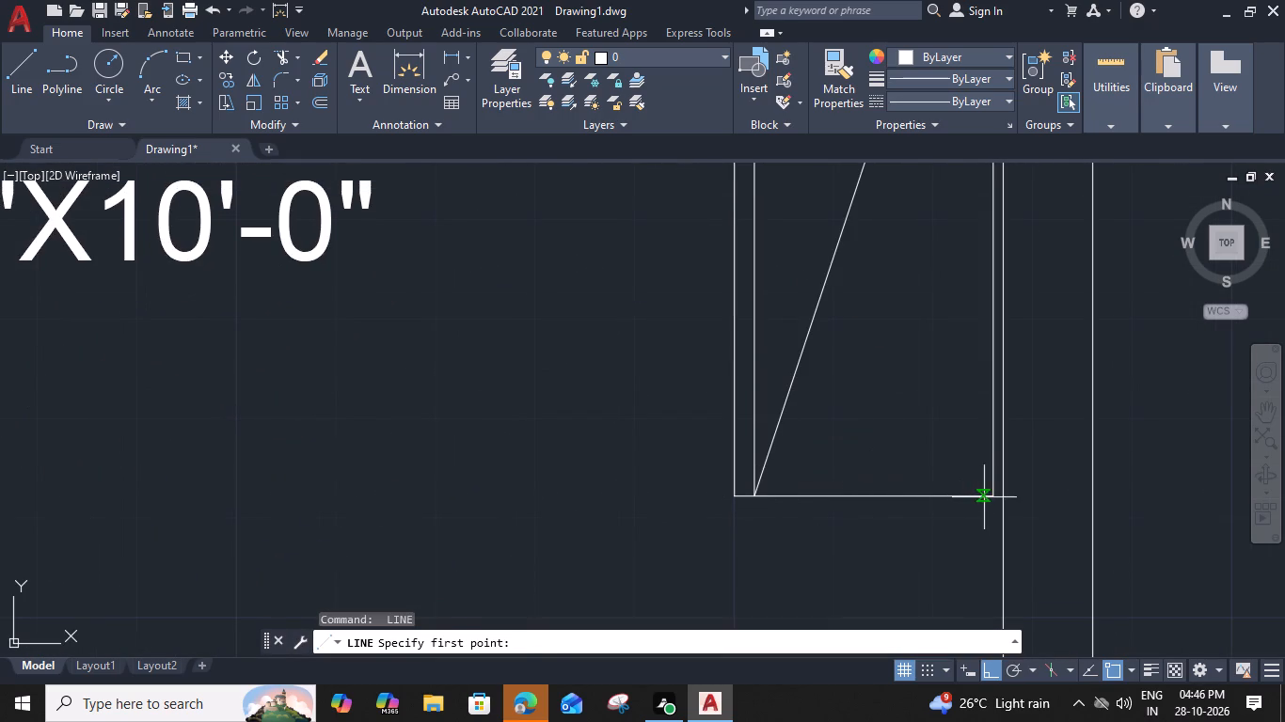
left_click(990, 496)
middle_click_drag(891, 348, 928, 680)
scroll(880, 418, "down", 2)
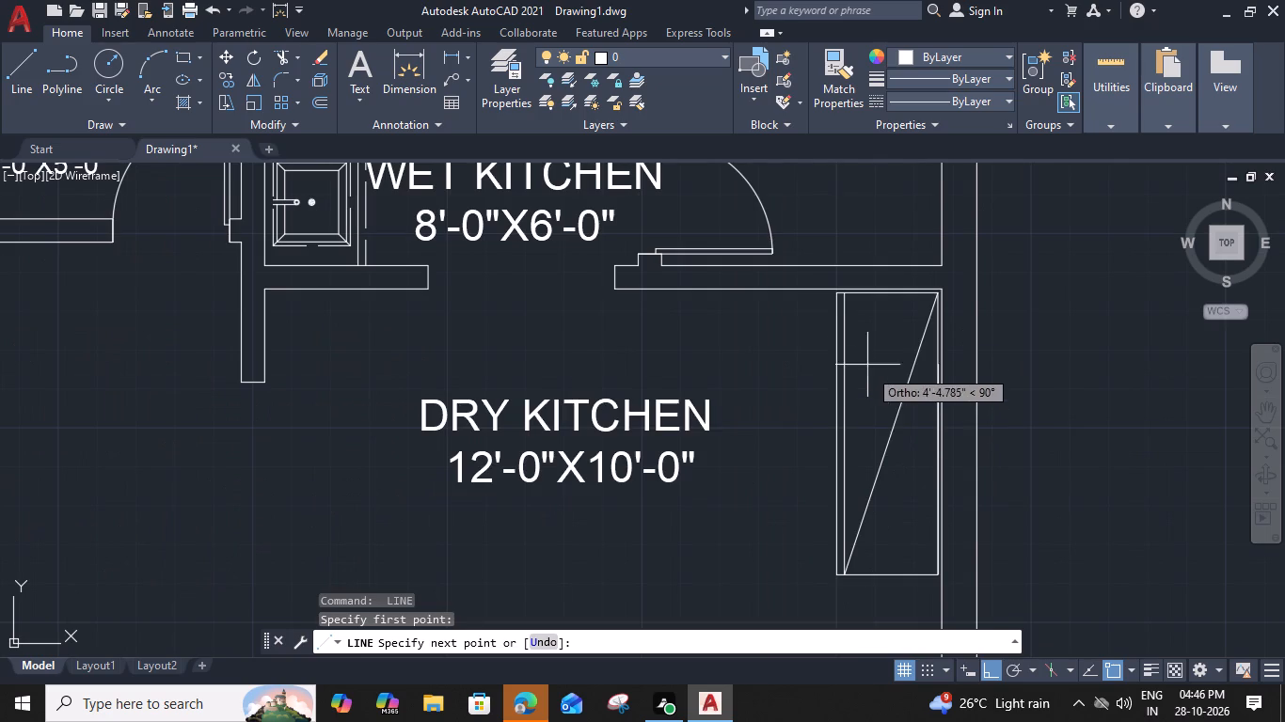
scroll(856, 311, "up", 2)
left_click(825, 264)
key("space")
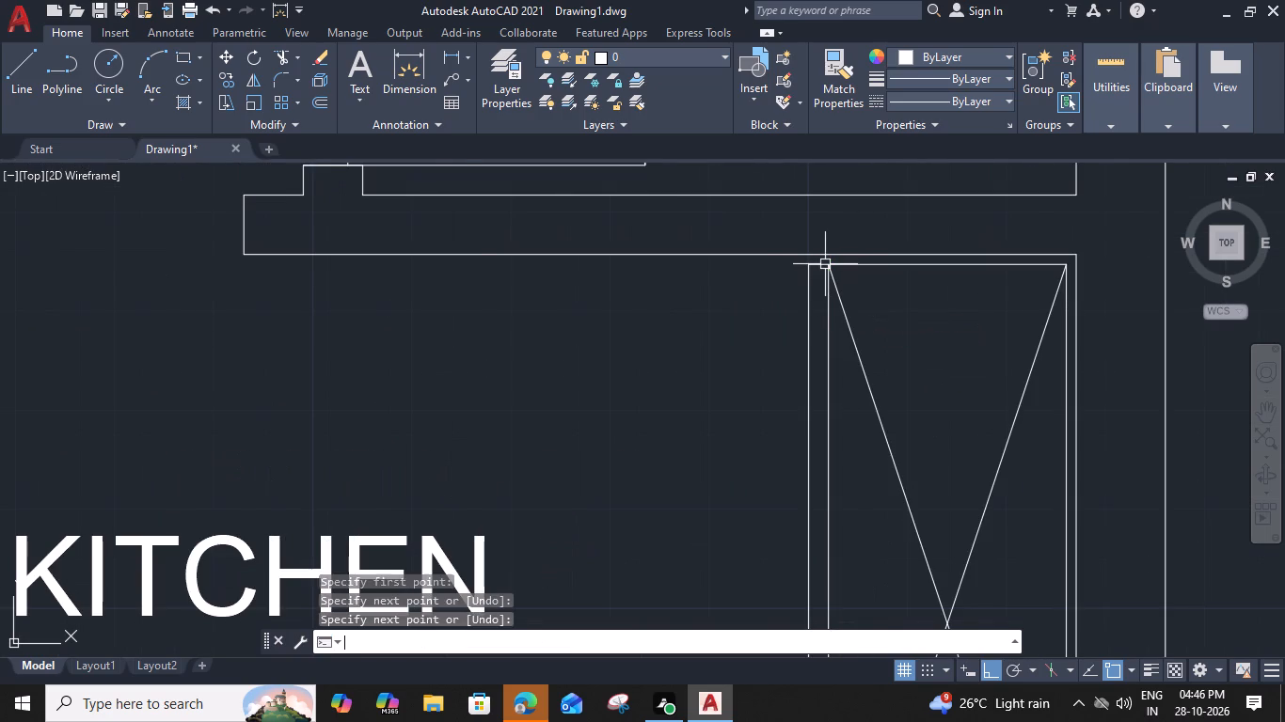
Draw a rectangle 5' long and 9' wide just south of the dry kitchen's room label.
scroll(826, 269, "down", 3)
middle_click_drag(724, 472, 766, 465)
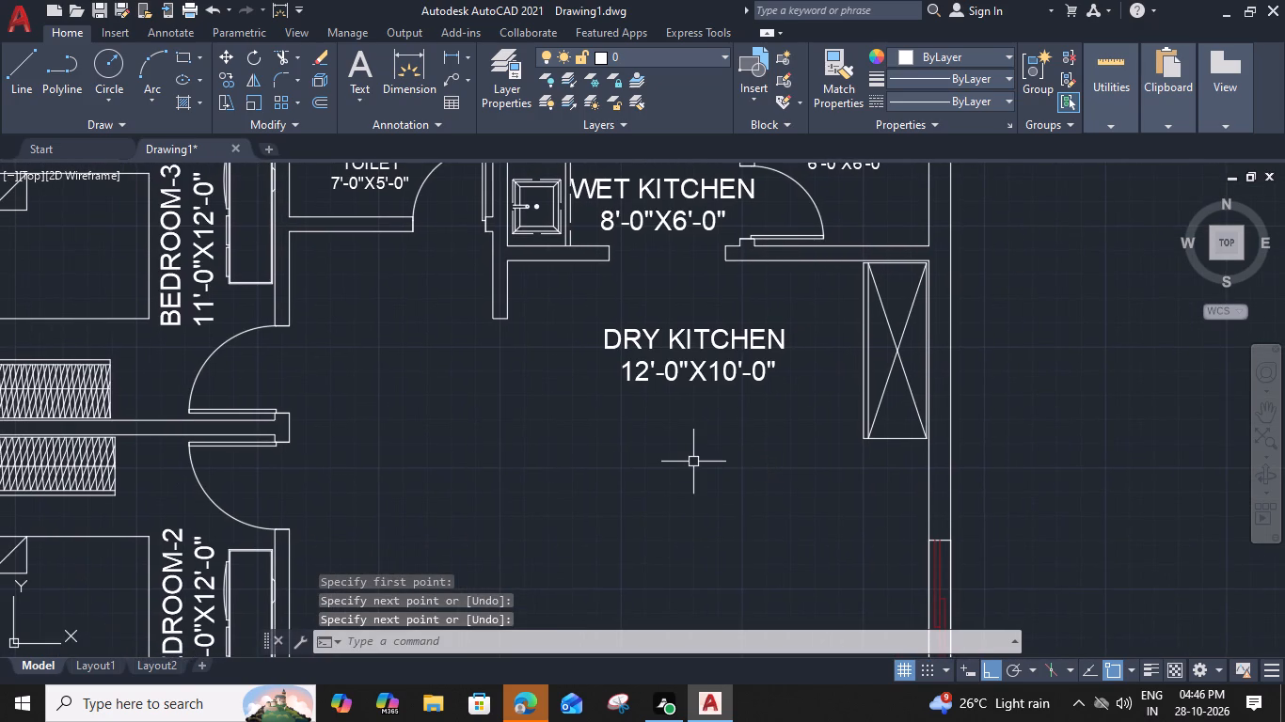
scroll(664, 448, "down", 1)
middle_click_drag(686, 443, 743, 373)
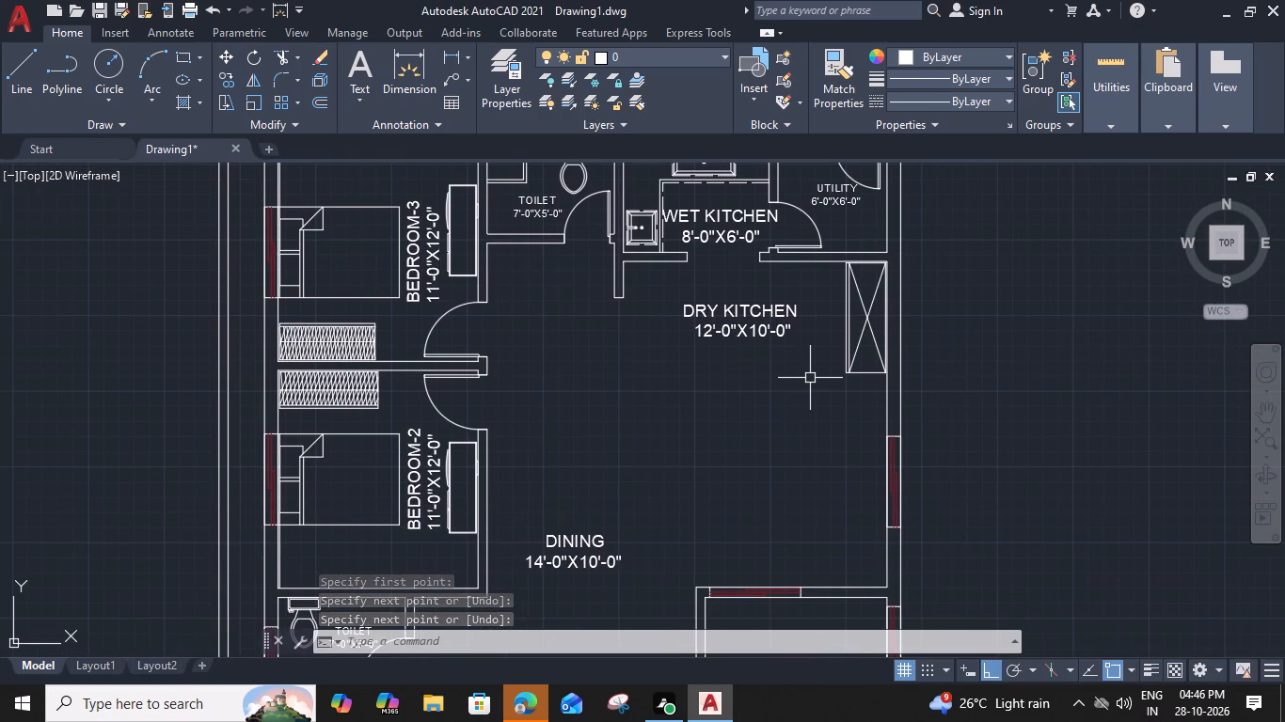
type("REC")
key("space")
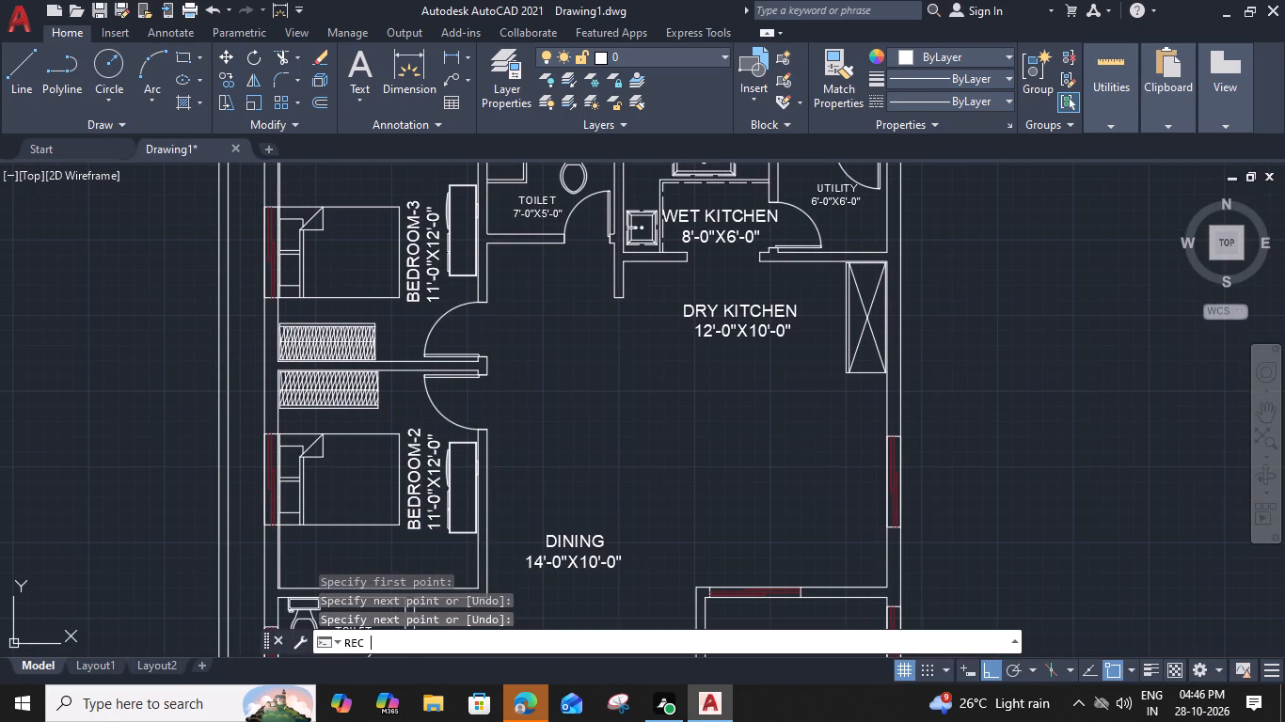
left_click(793, 355)
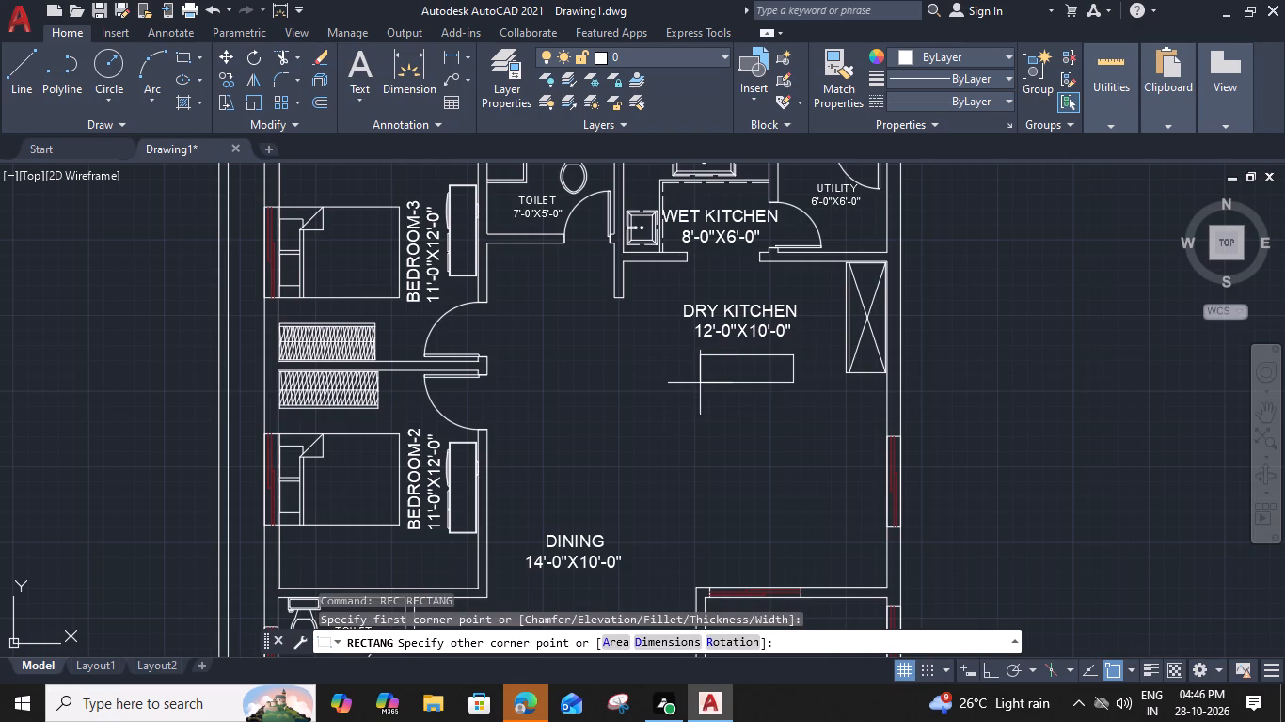
type("D")
key("space")
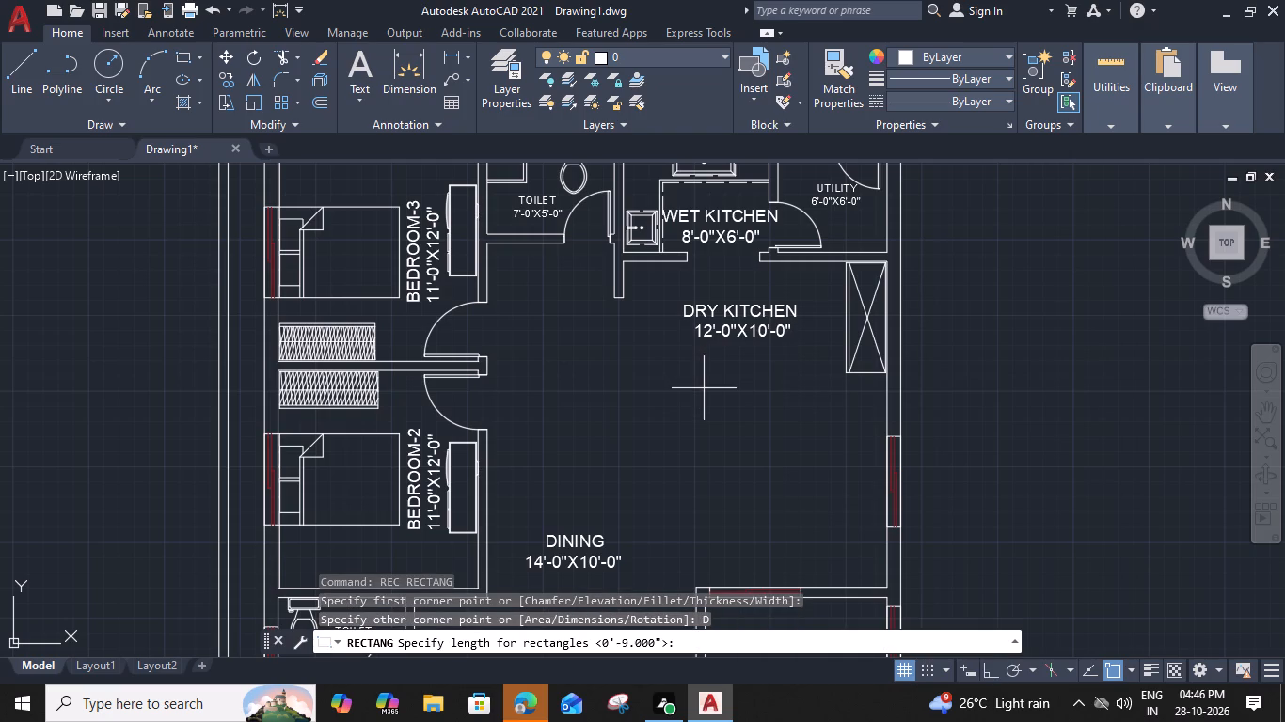
type("5'")
key("space")
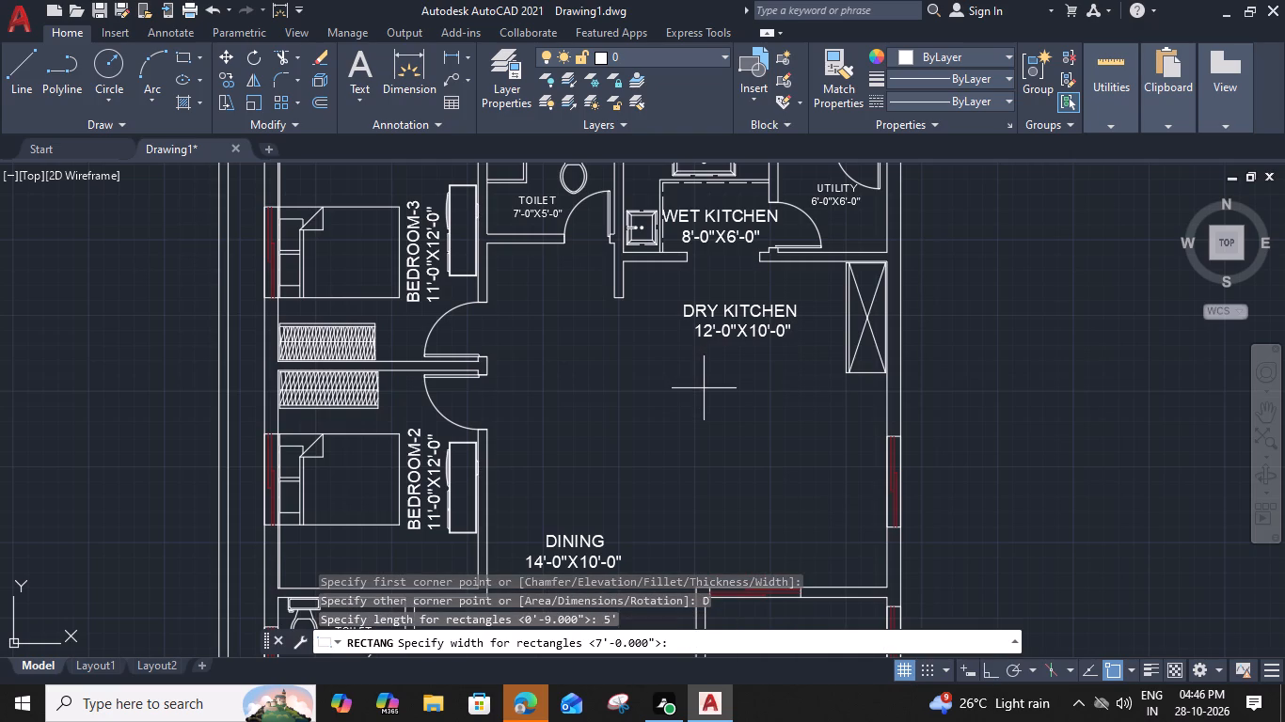
key("9")
key("apostrophe")
key("Return")
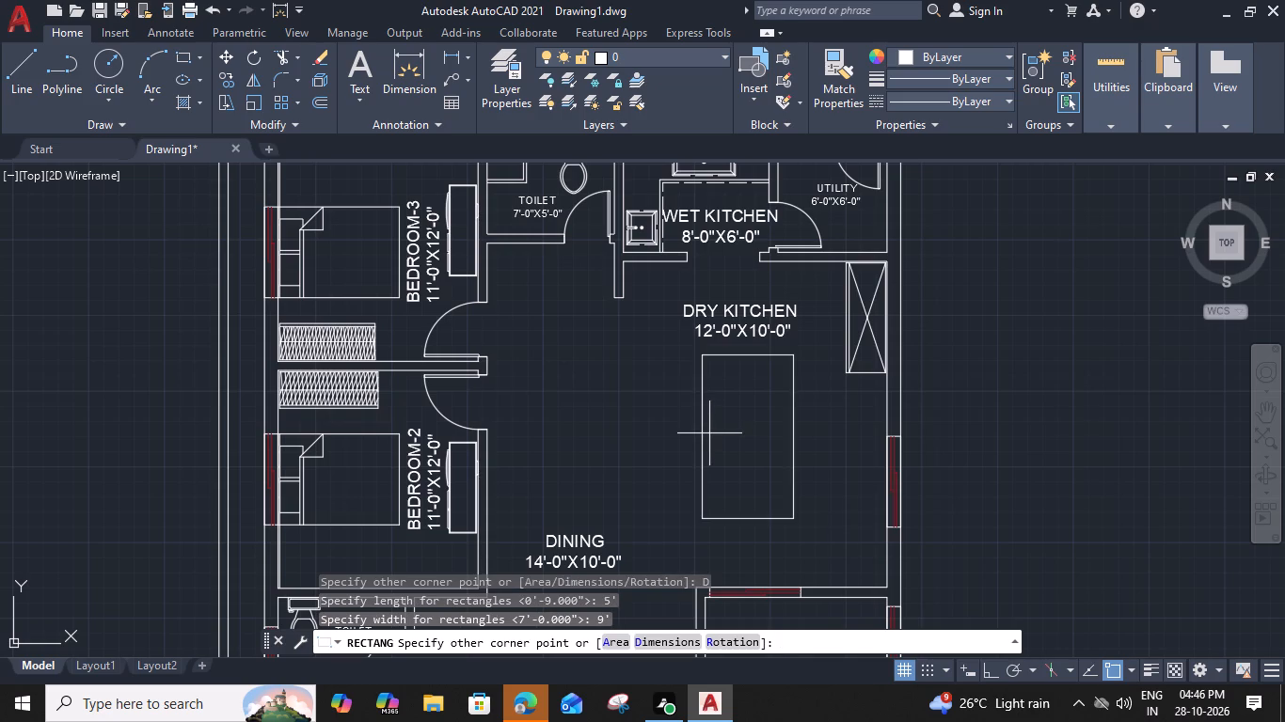
left_click(710, 433)
Move the dry kitchen room label slightly north, away from the new rectangle.
middle_click_drag(758, 482, 744, 427)
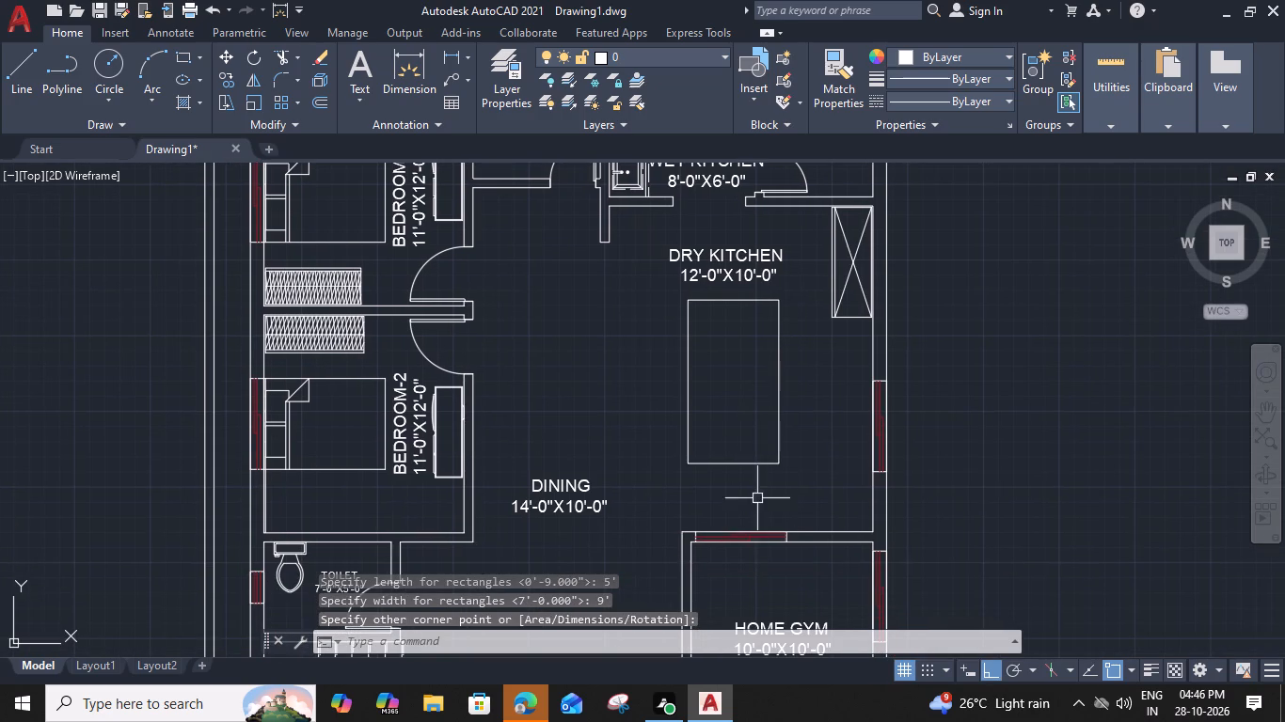
middle_click_drag(741, 447, 741, 501)
left_click(742, 330)
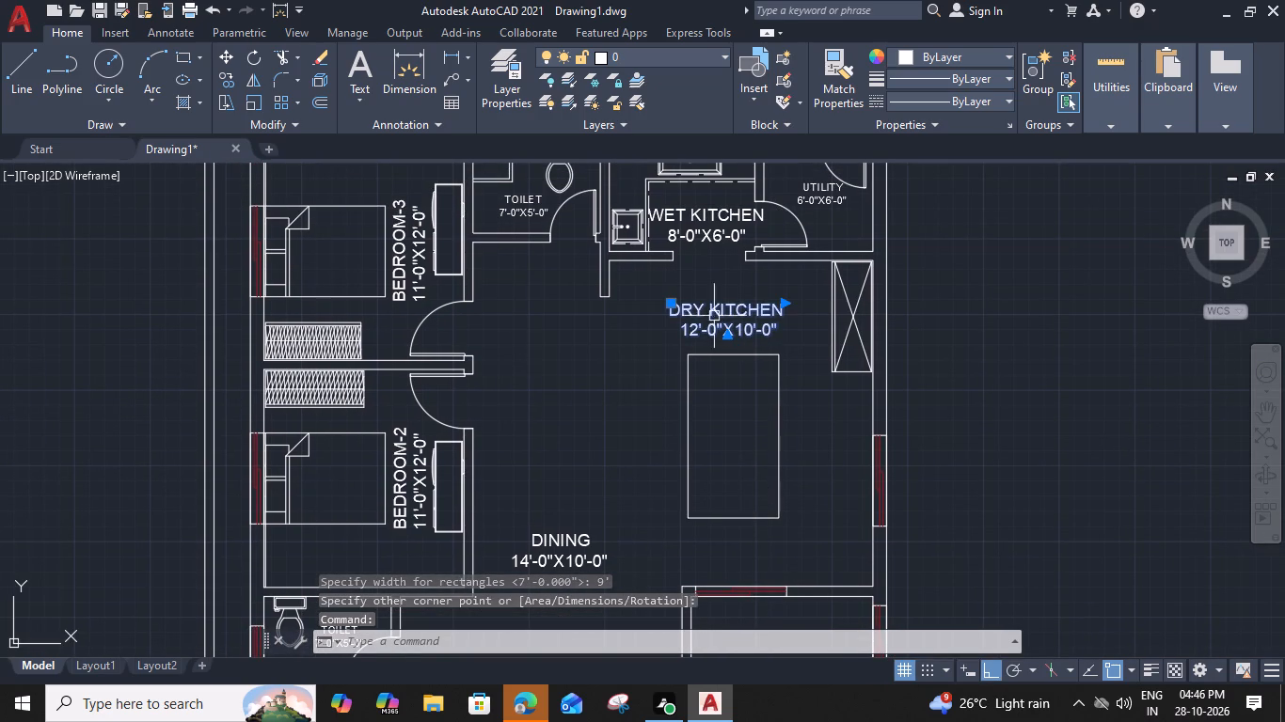
type("M")
key("space")
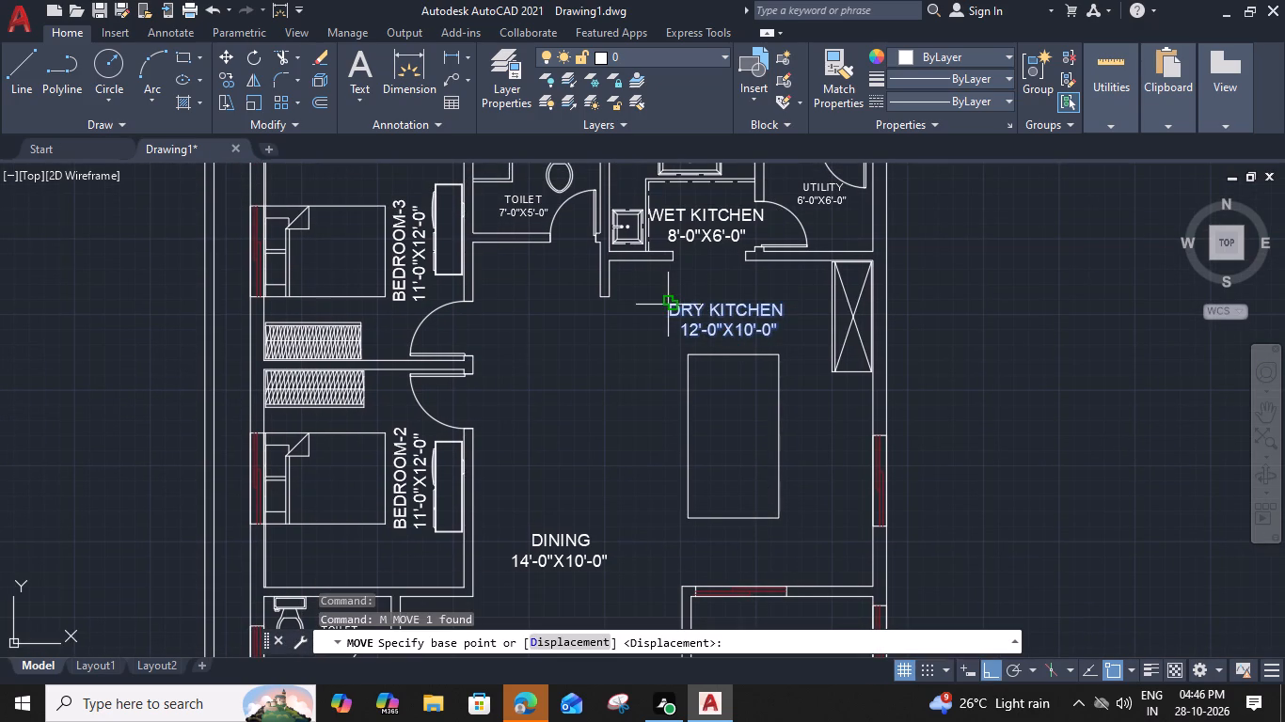
left_click(668, 305)
scroll(668, 288, "up", 2)
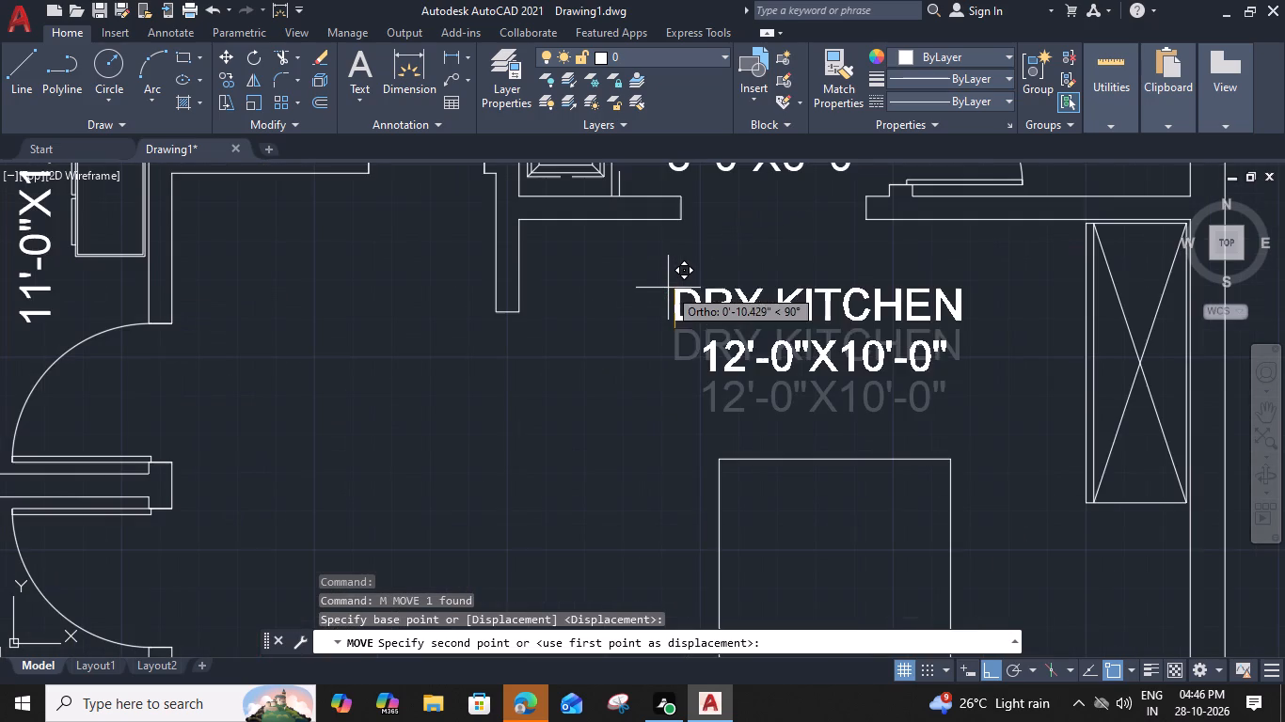
left_click(669, 267)
Move the 5' by 9' rectangle slightly north toward the room label, using its north edge midpoint as the base point.
scroll(695, 316, "down", 1)
left_click(769, 404)
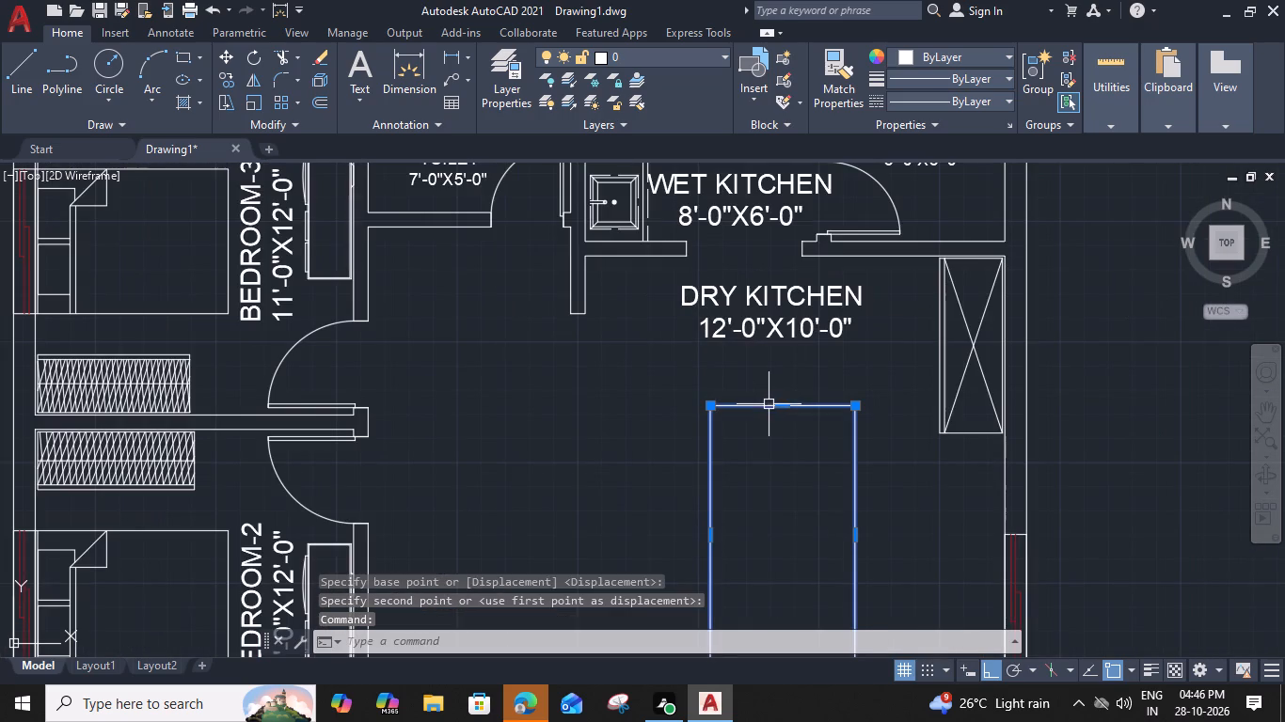
type("M")
key("space")
left_click(785, 404)
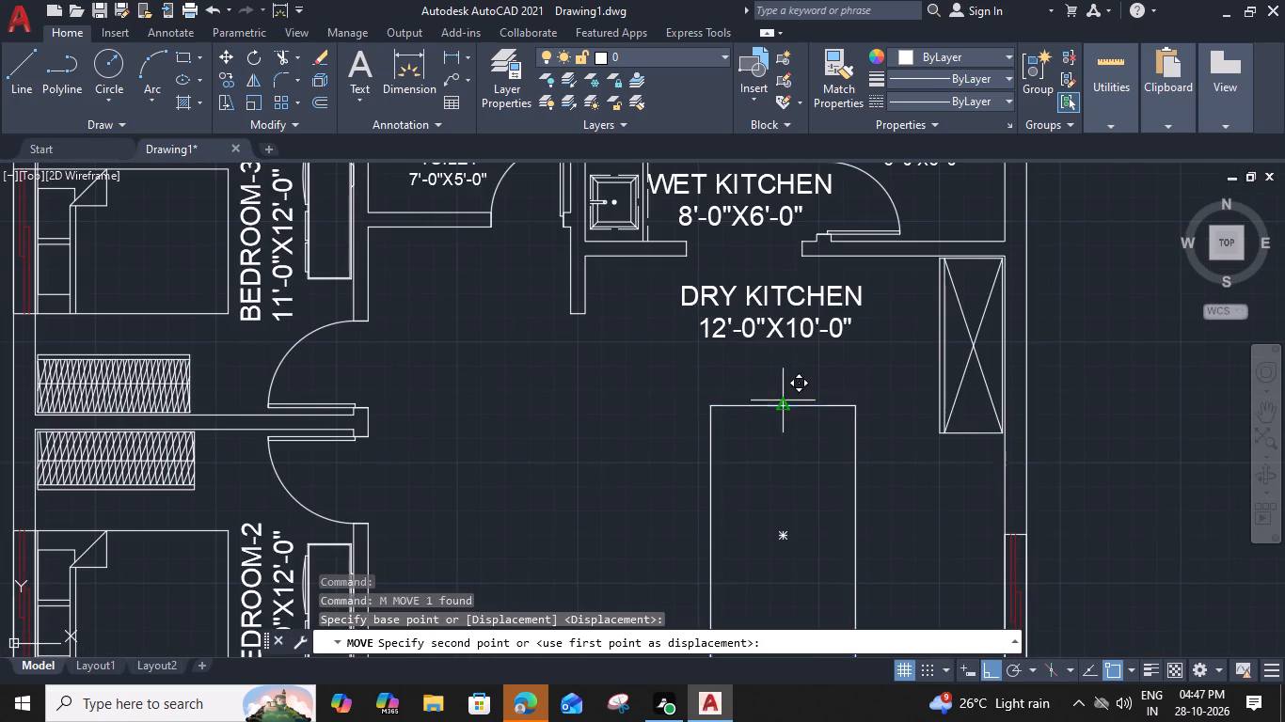
left_click(779, 368)
Offset the 5' by 9' rectangle 2" inward.
scroll(782, 369, "down", 2)
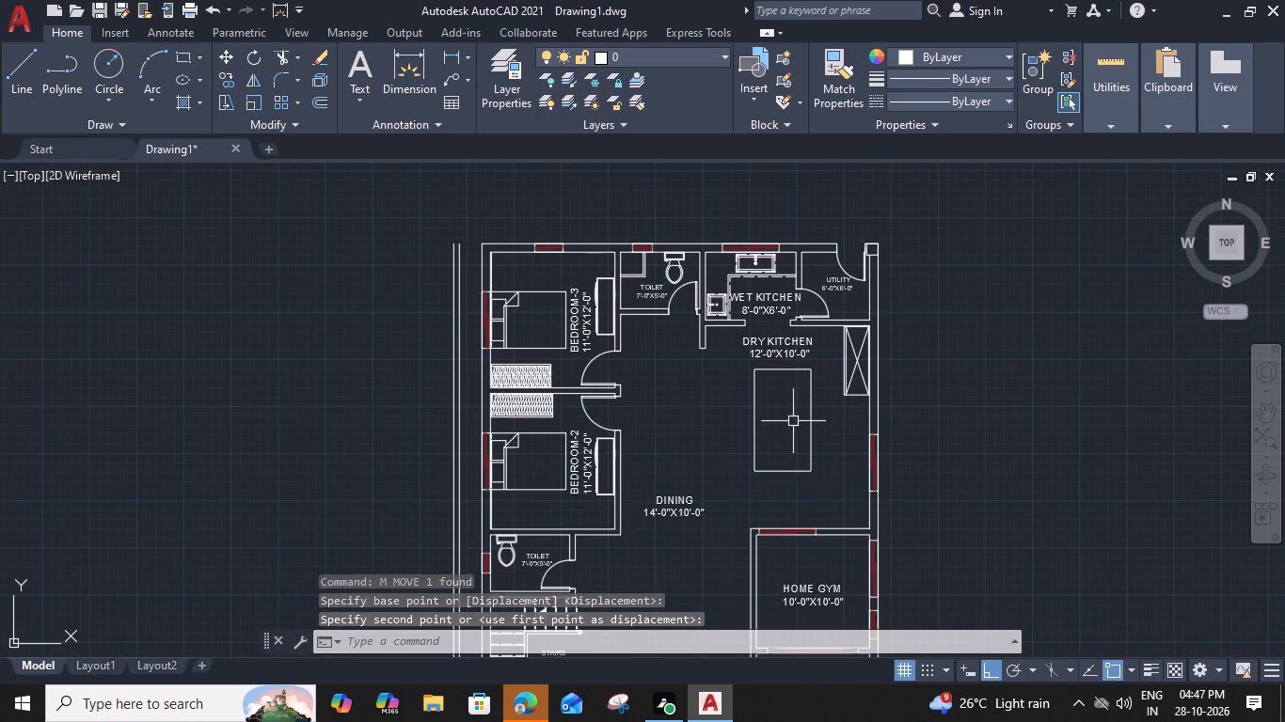
left_click(812, 416)
key("o")
key("space")
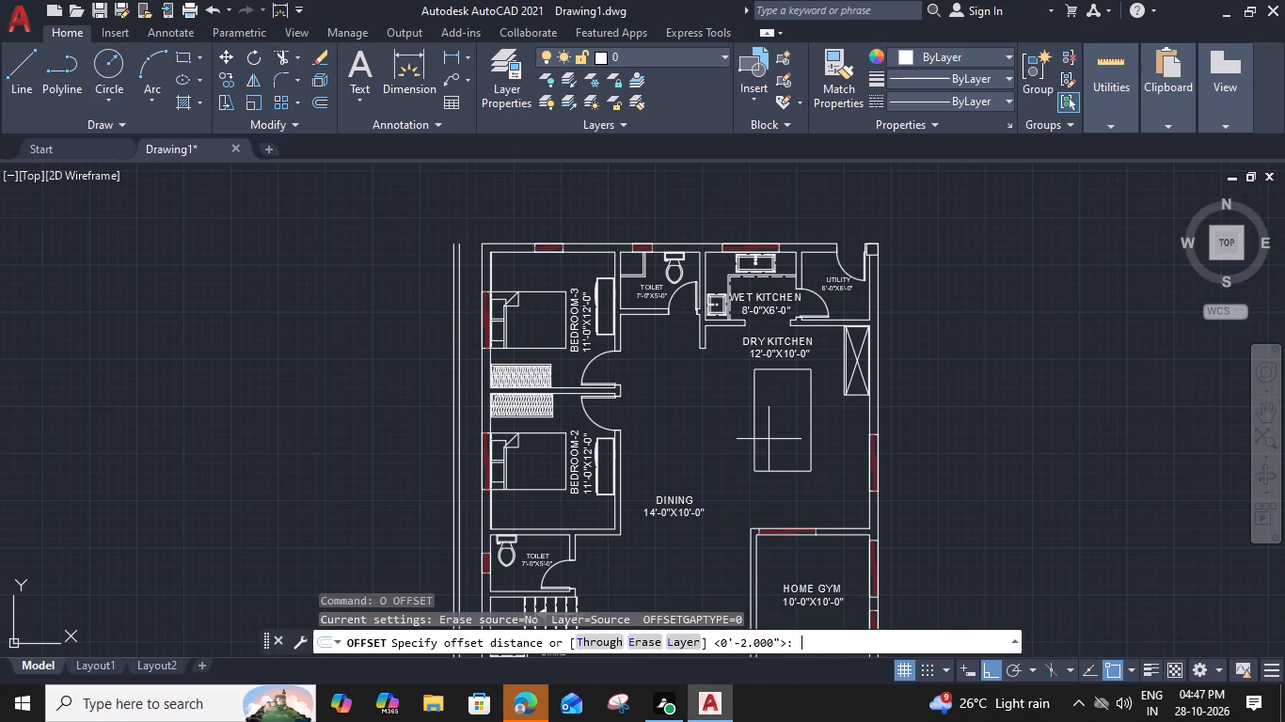
key("2")
key("shift+quotedbl")
key("Return")
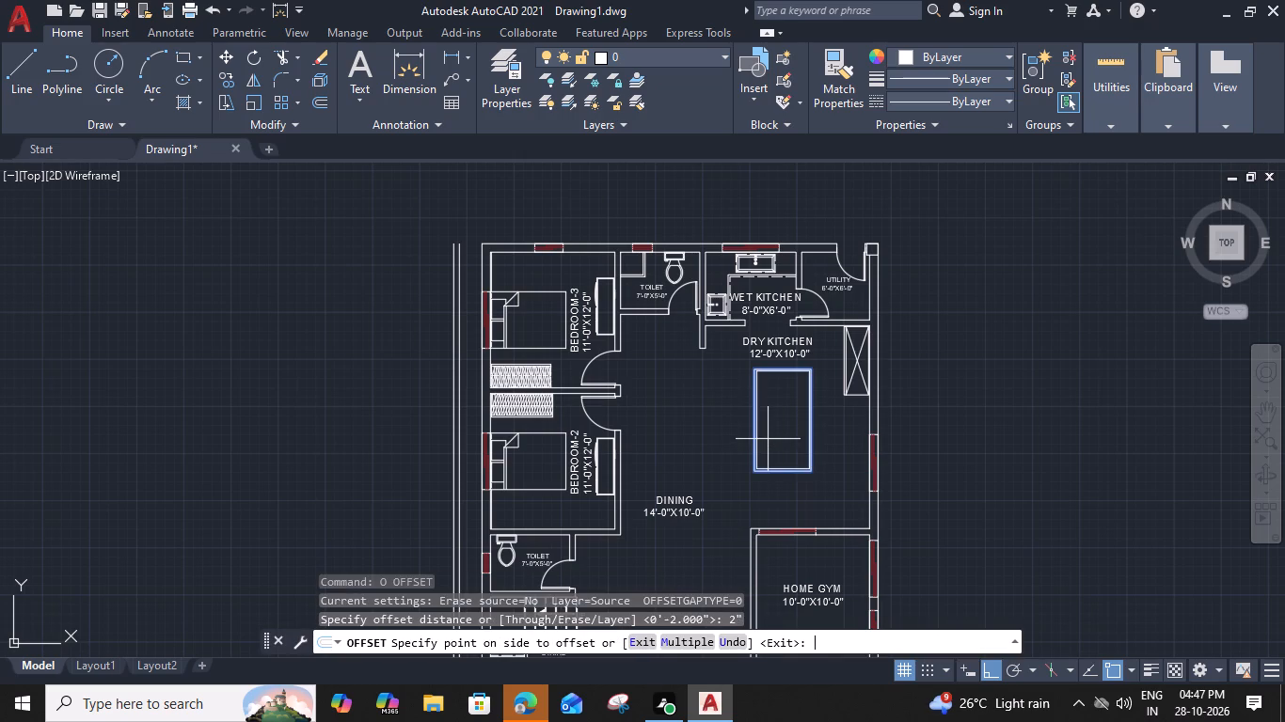
scroll(788, 430, "up", 3)
left_click(766, 388)
key("Escape")
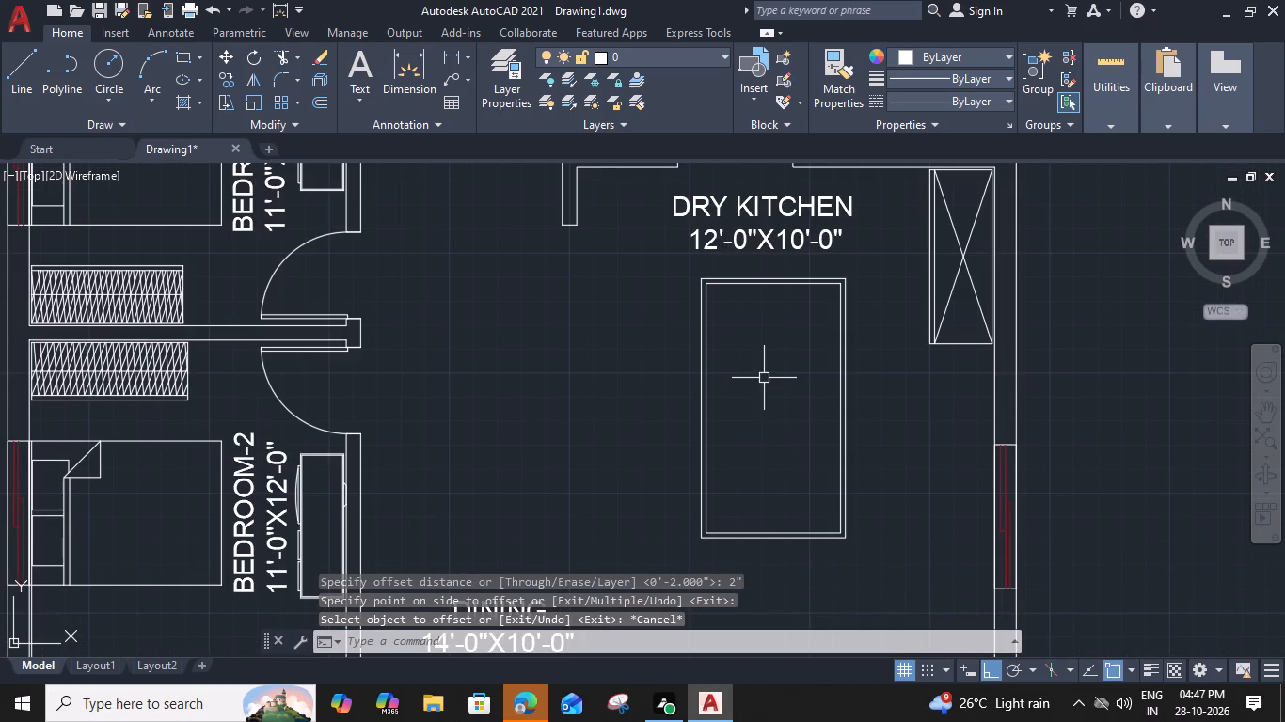
Change the outer rectangle's linetype to a dashed ACAD linetype.
left_click(847, 400)
left_click(949, 96)
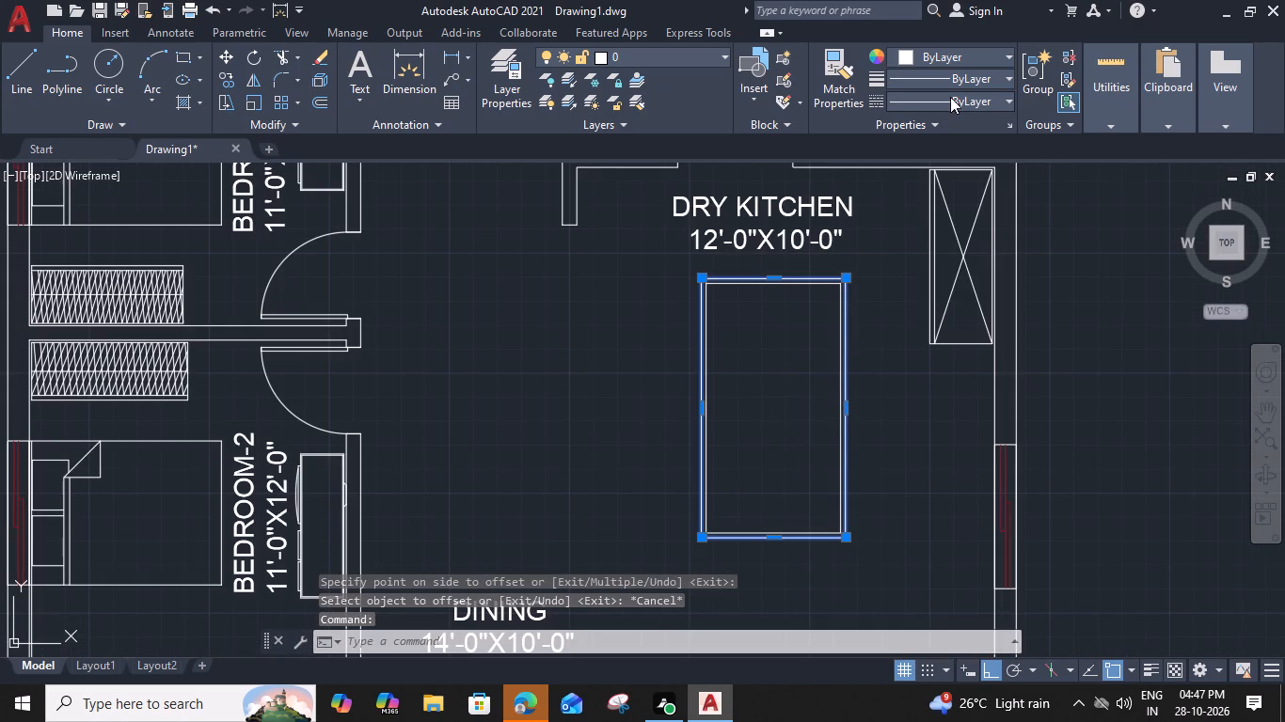
left_click(967, 176)
key("Escape")
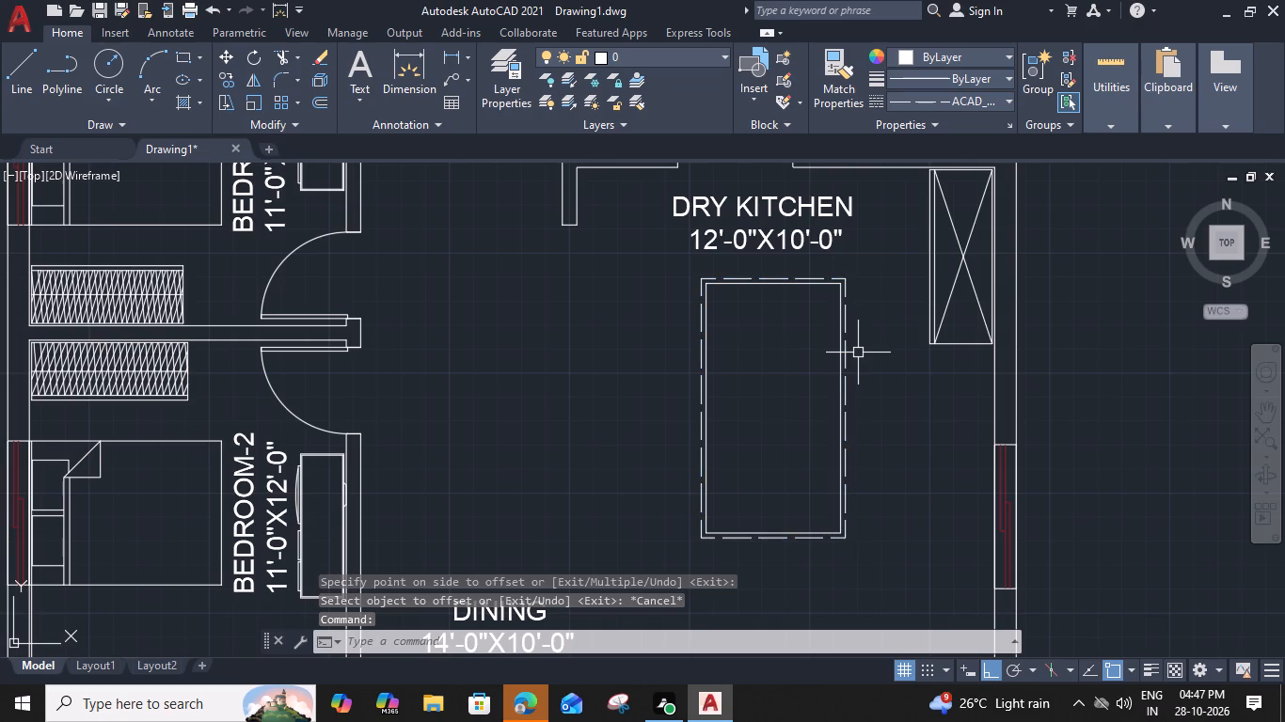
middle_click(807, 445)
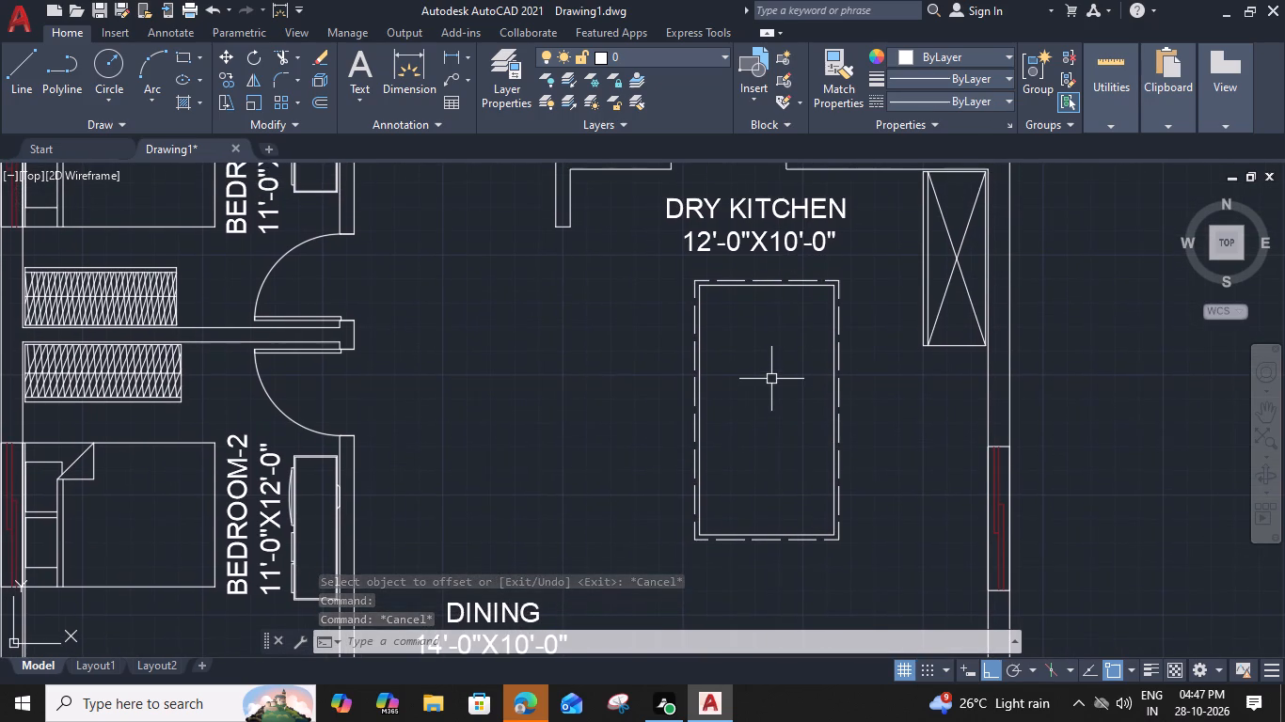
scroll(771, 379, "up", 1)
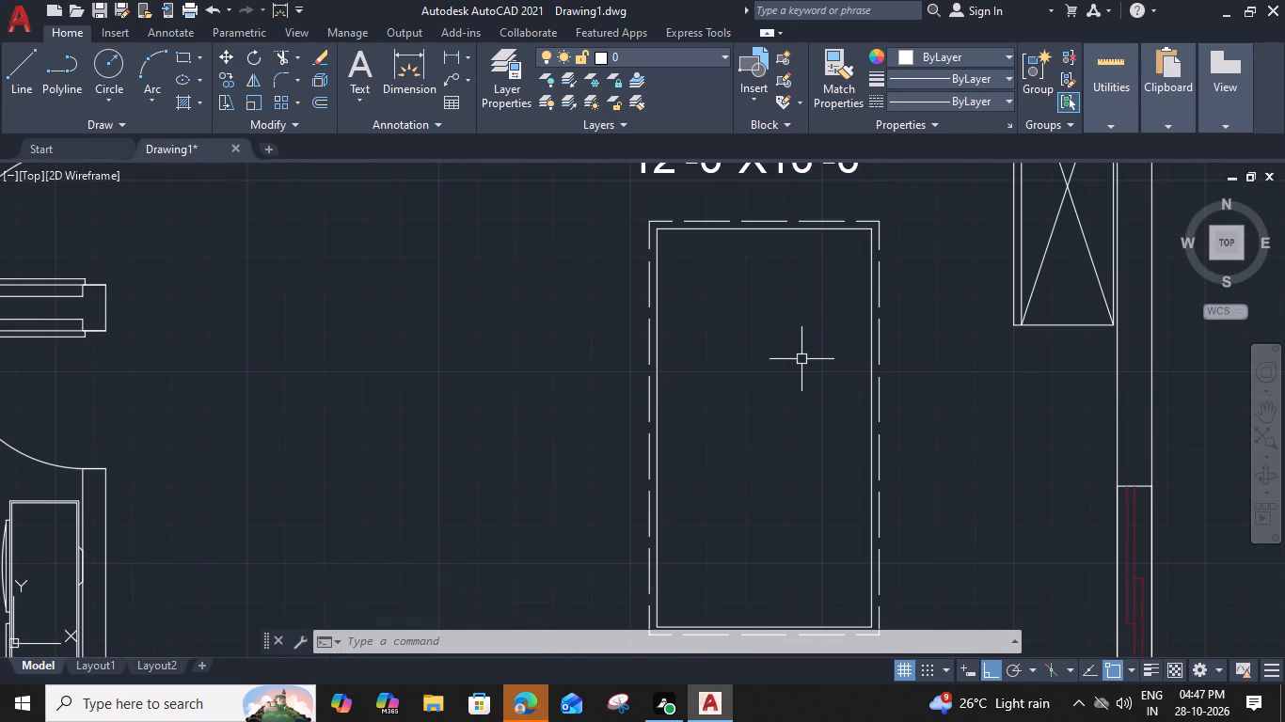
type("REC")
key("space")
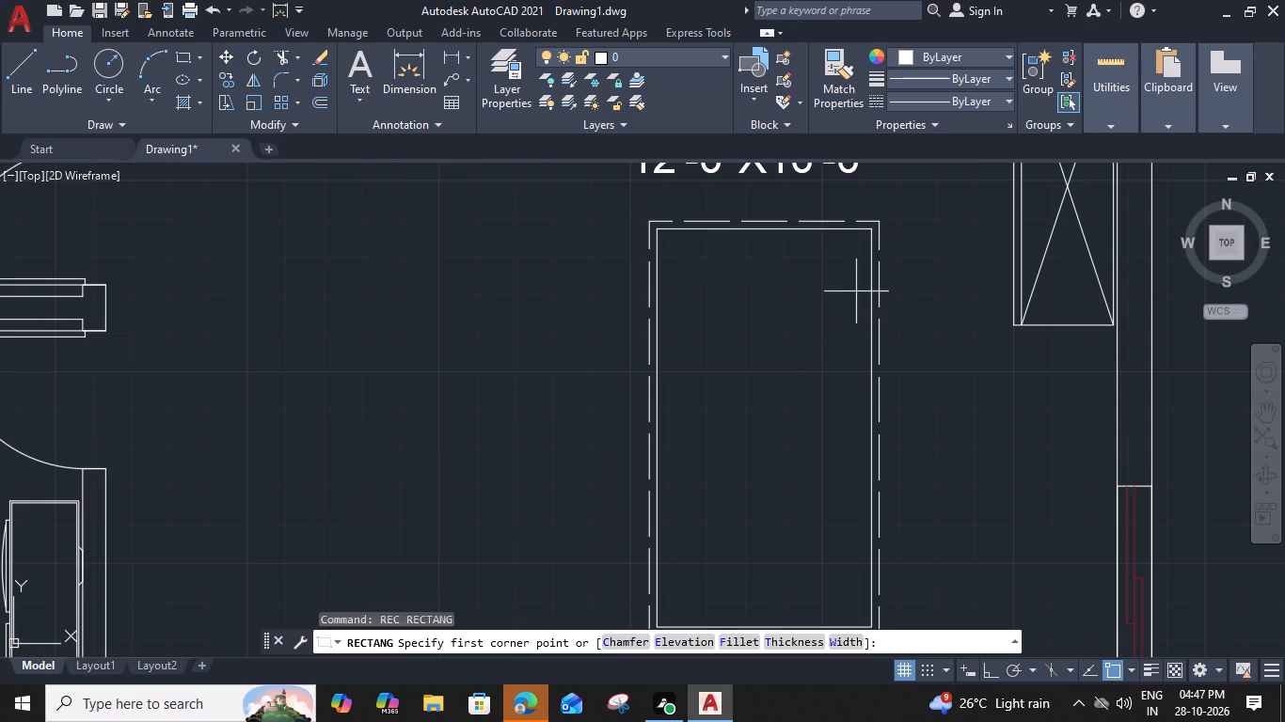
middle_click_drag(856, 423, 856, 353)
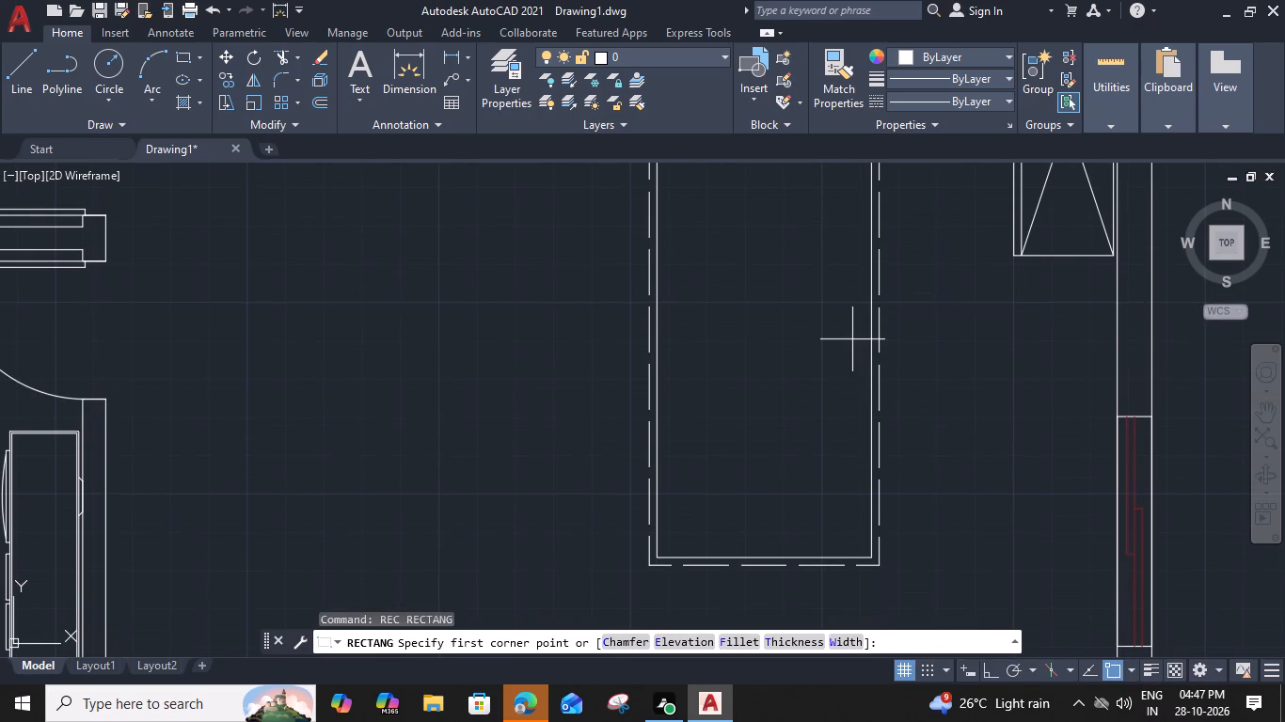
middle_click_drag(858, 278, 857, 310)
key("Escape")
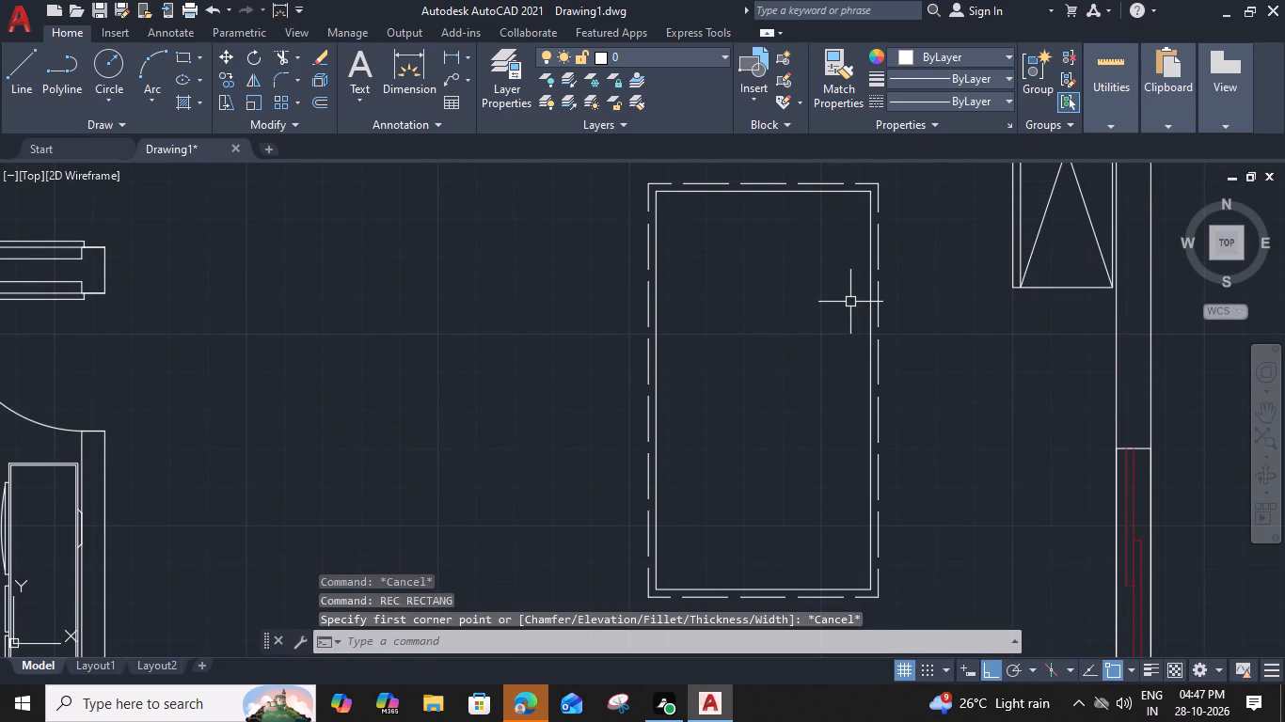
Draw a vertical centre line in the inner rectangle from its north edge midpoint to its south edge midpoint.
key("l")
key("space")
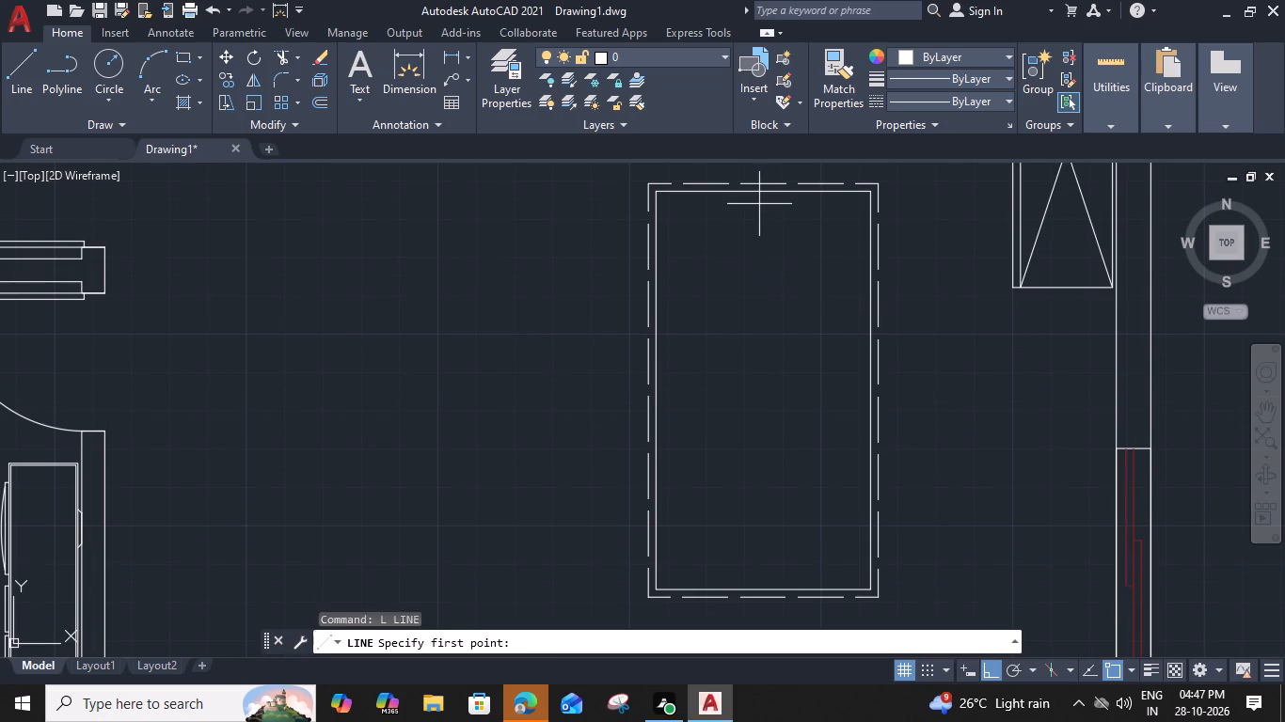
left_click(762, 195)
left_click(762, 586)
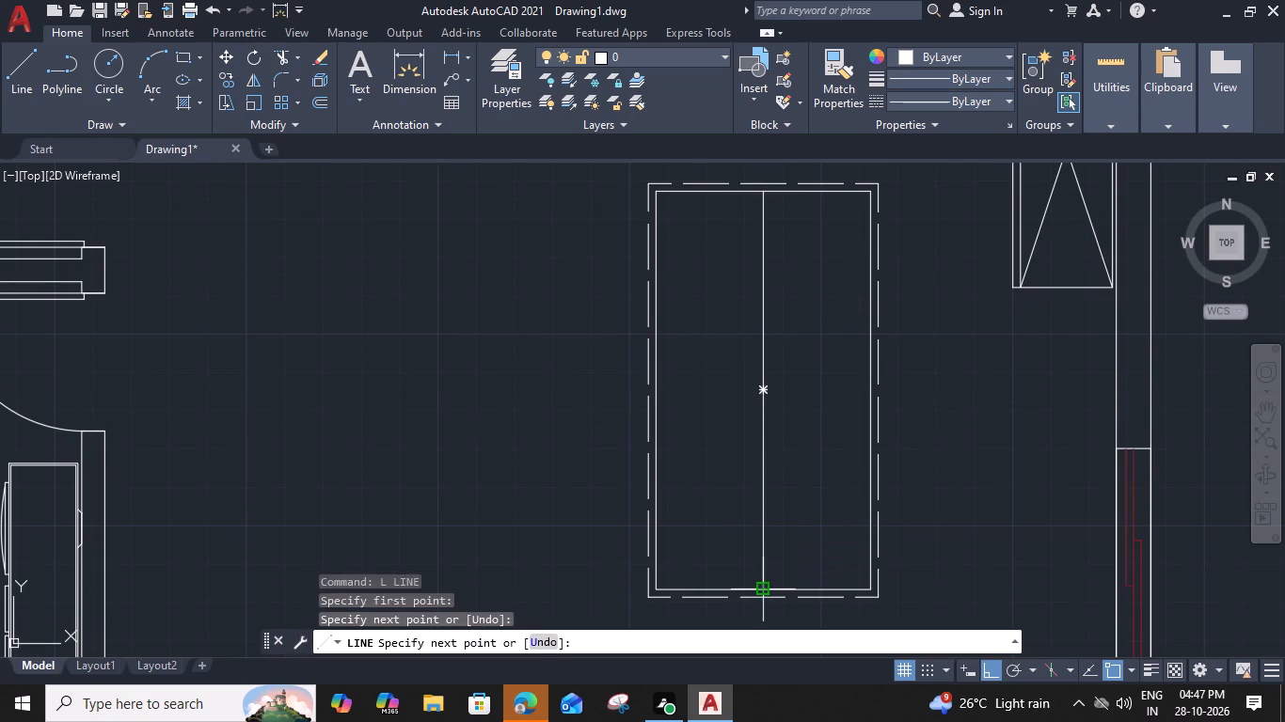
Draw a horizontal centre line in the inner rectangle from its west edge midpoint to its east edge midpoint.
key("space")
key("space")
left_click(656, 388)
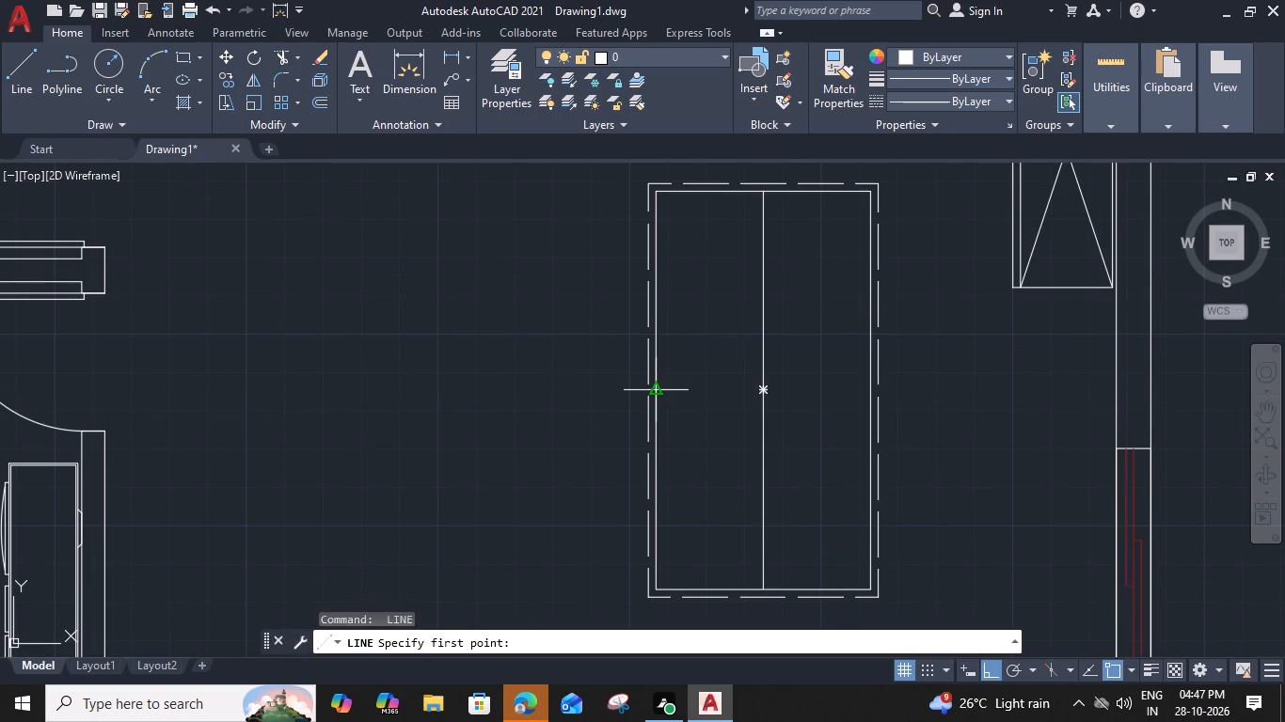
left_click(866, 386)
key("space")
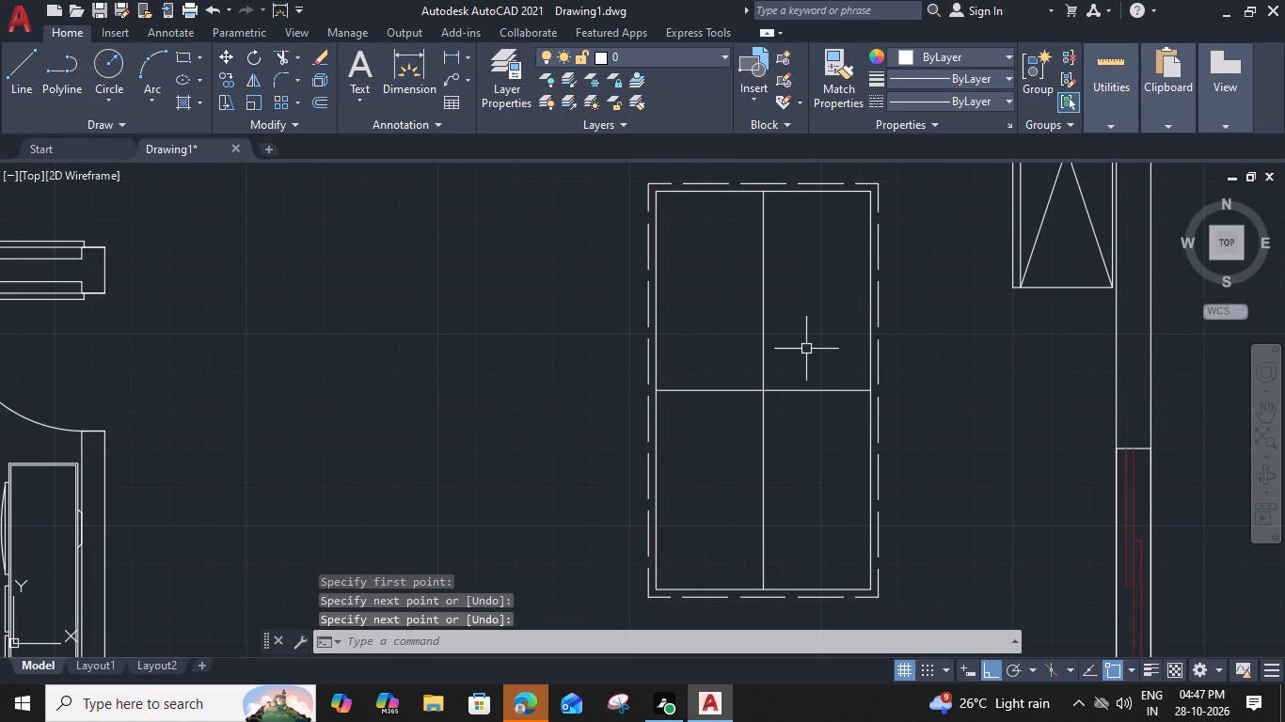
Offset the horizontal centre line 2' to the north and 2' to the south.
left_click(824, 391)
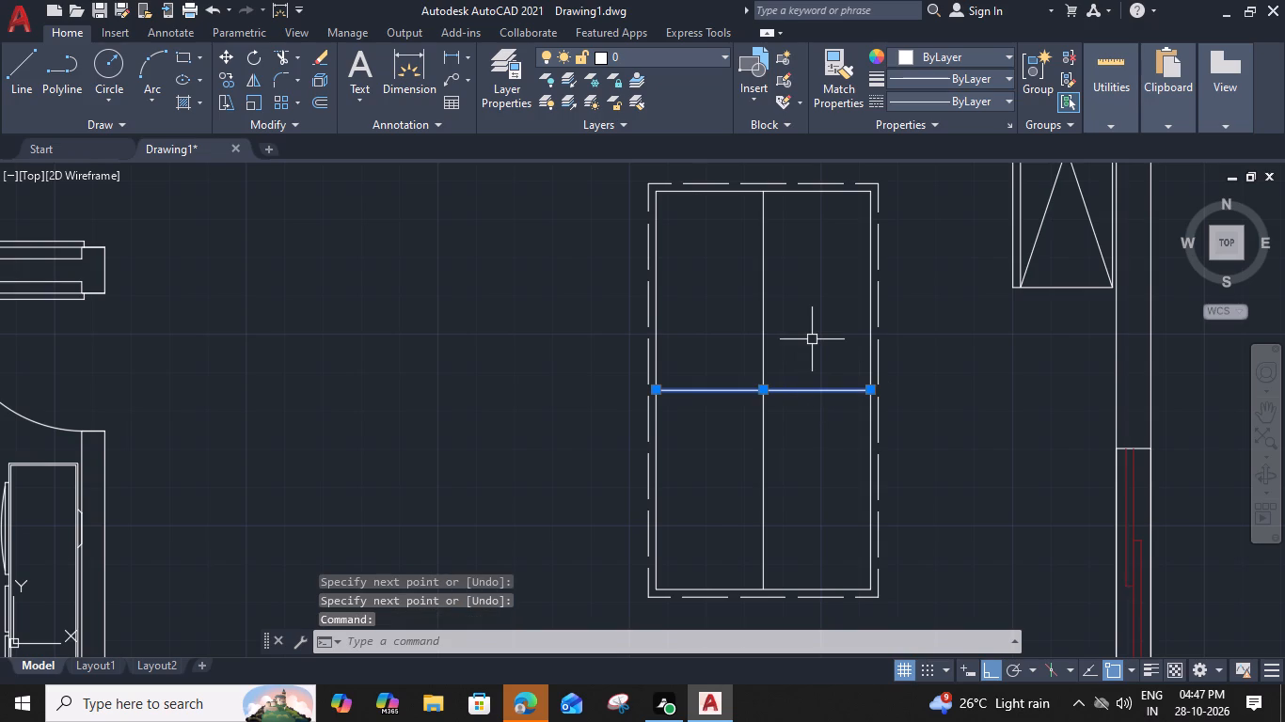
key("o")
key("space")
type("2'")
key("space")
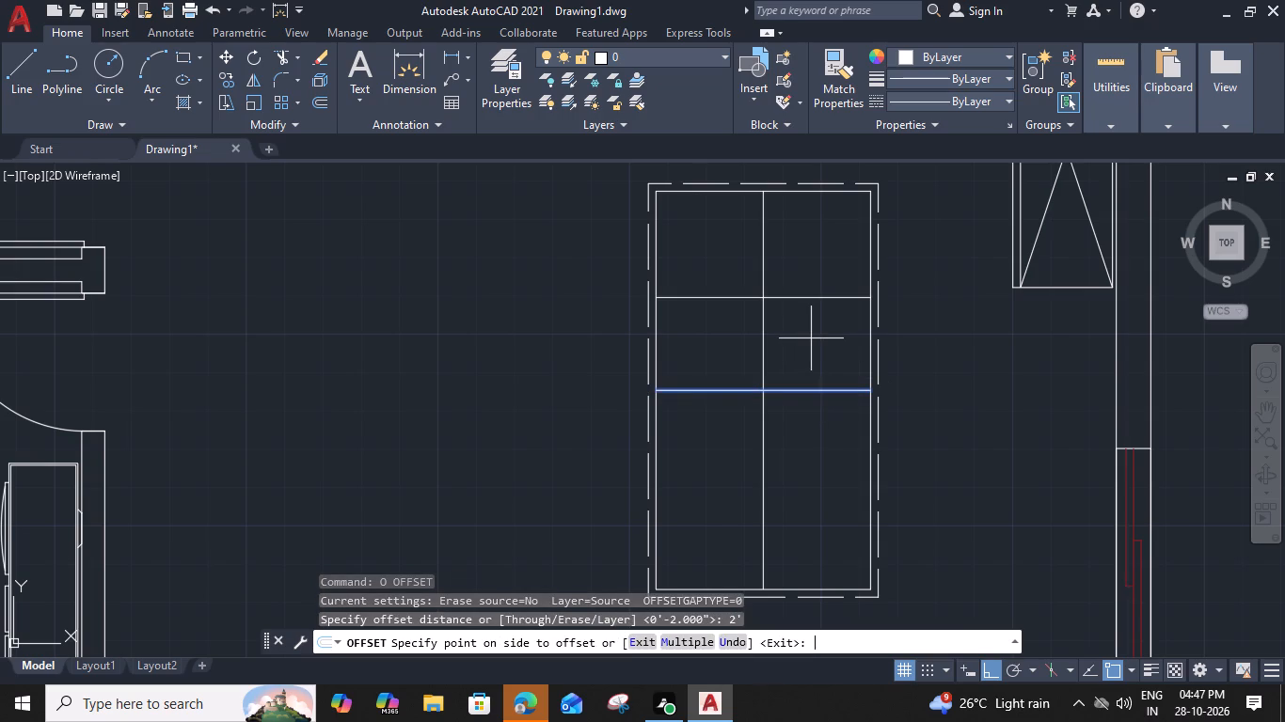
left_click(810, 322)
left_click(825, 391)
left_click(828, 455)
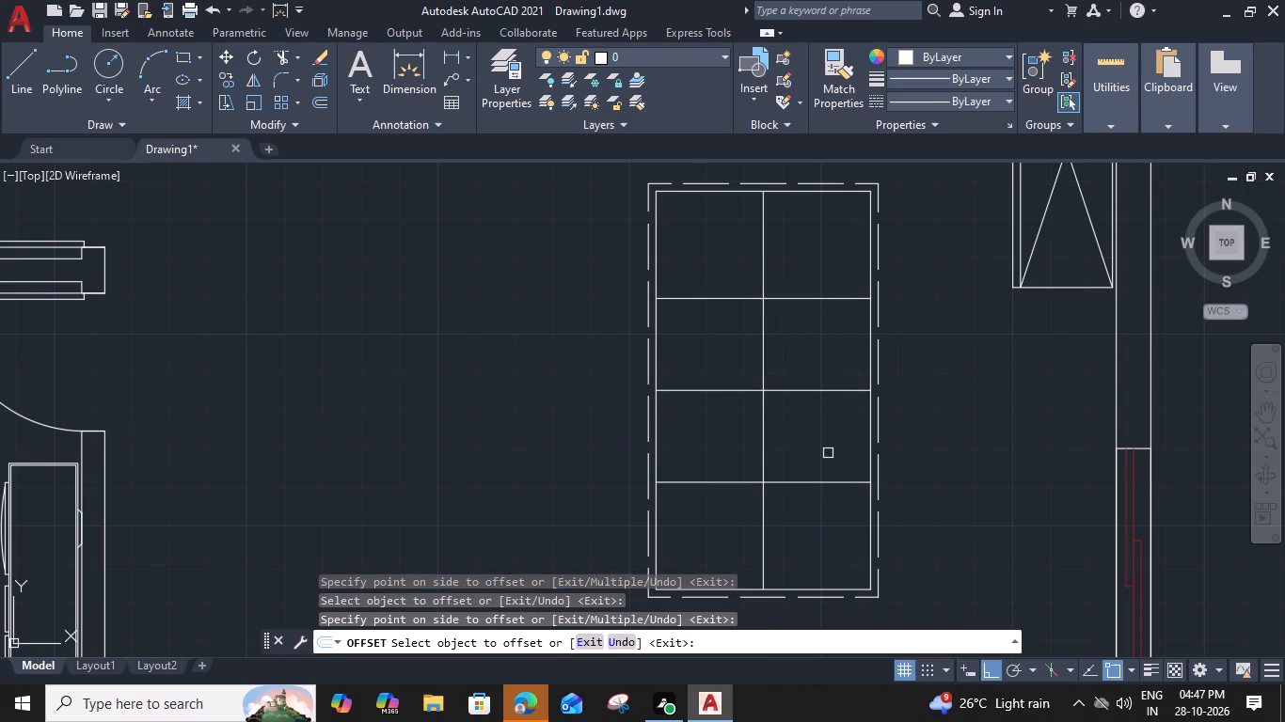
key("Escape")
Trim away the half of the horizontal centre line east of the vertical centre line.
type("TR")
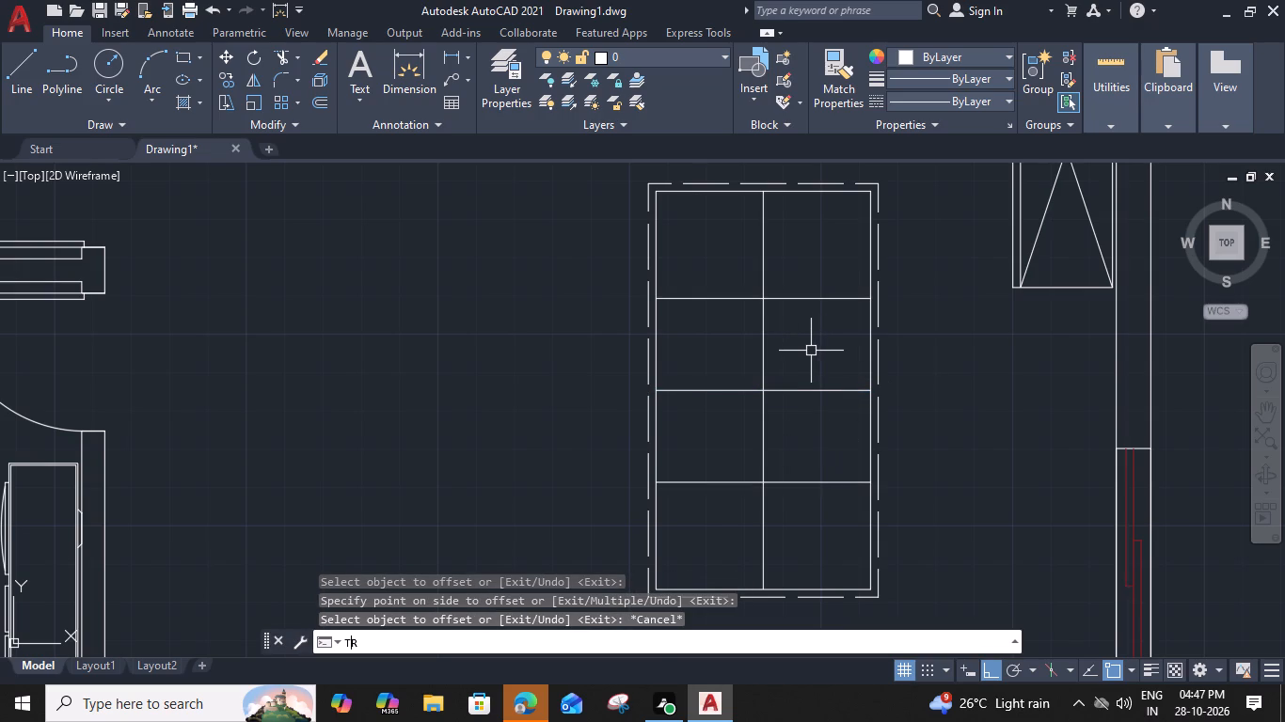
key("space")
left_click(805, 390)
key("Escape")
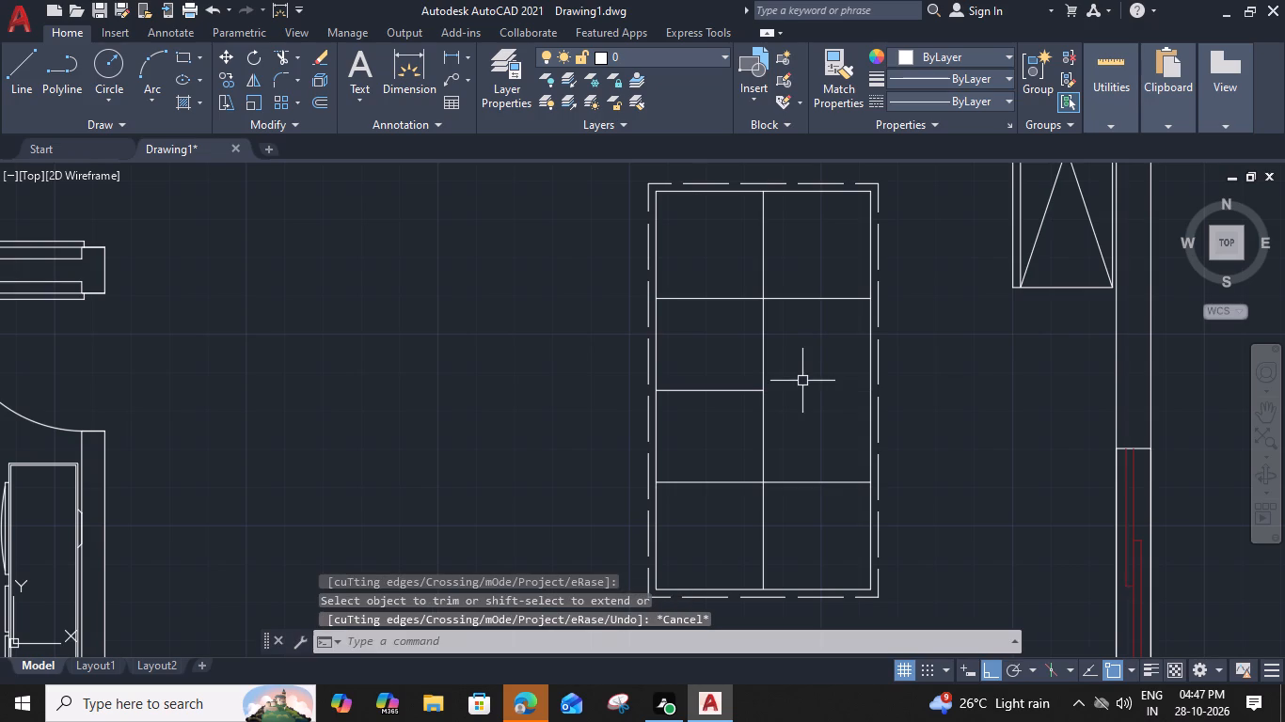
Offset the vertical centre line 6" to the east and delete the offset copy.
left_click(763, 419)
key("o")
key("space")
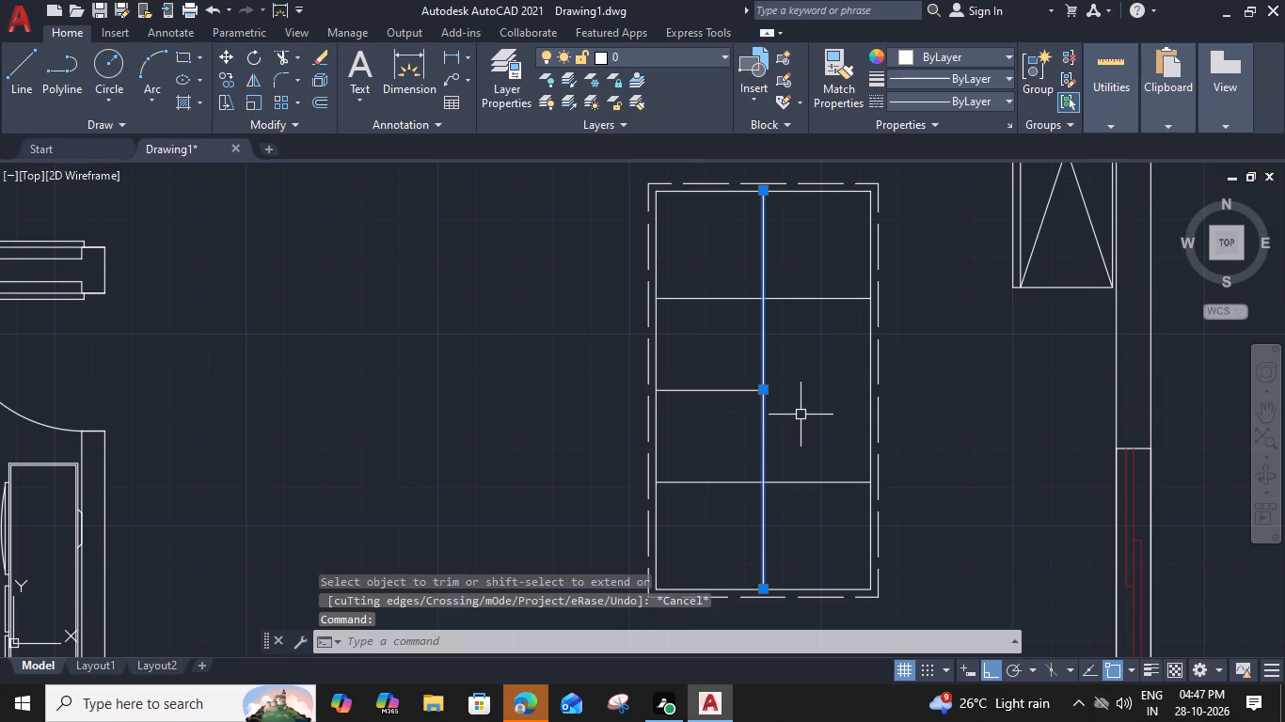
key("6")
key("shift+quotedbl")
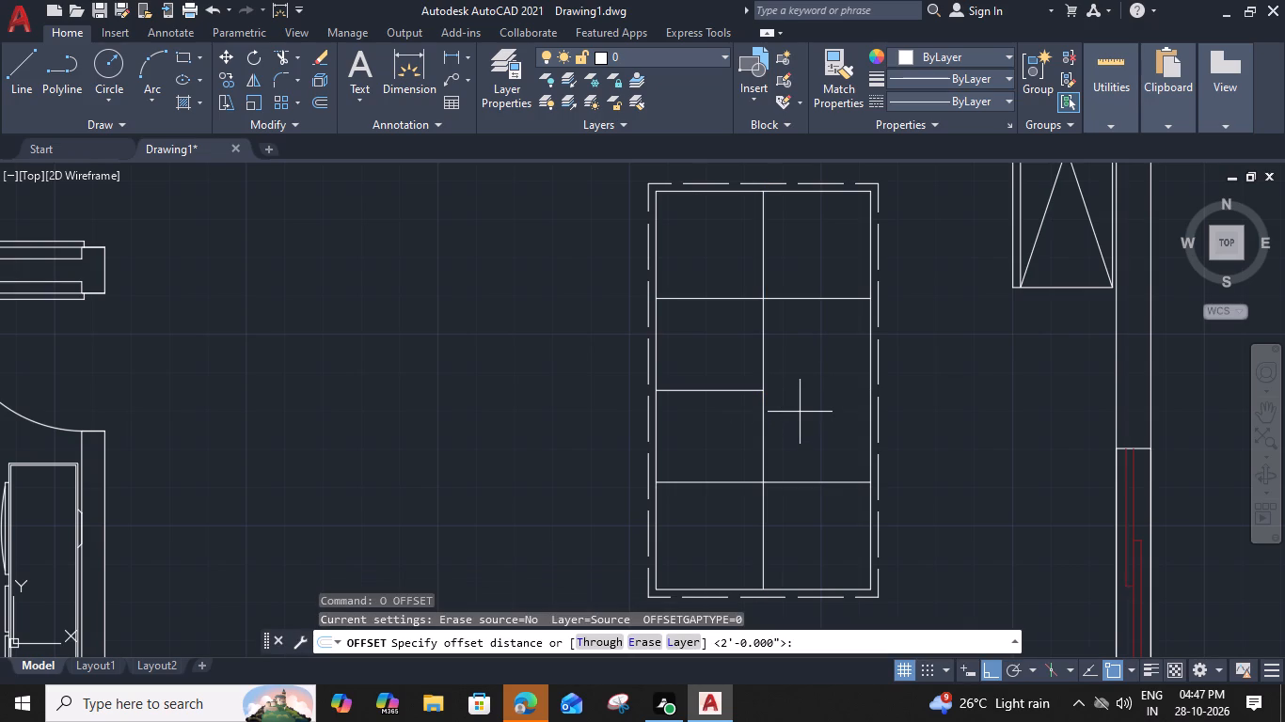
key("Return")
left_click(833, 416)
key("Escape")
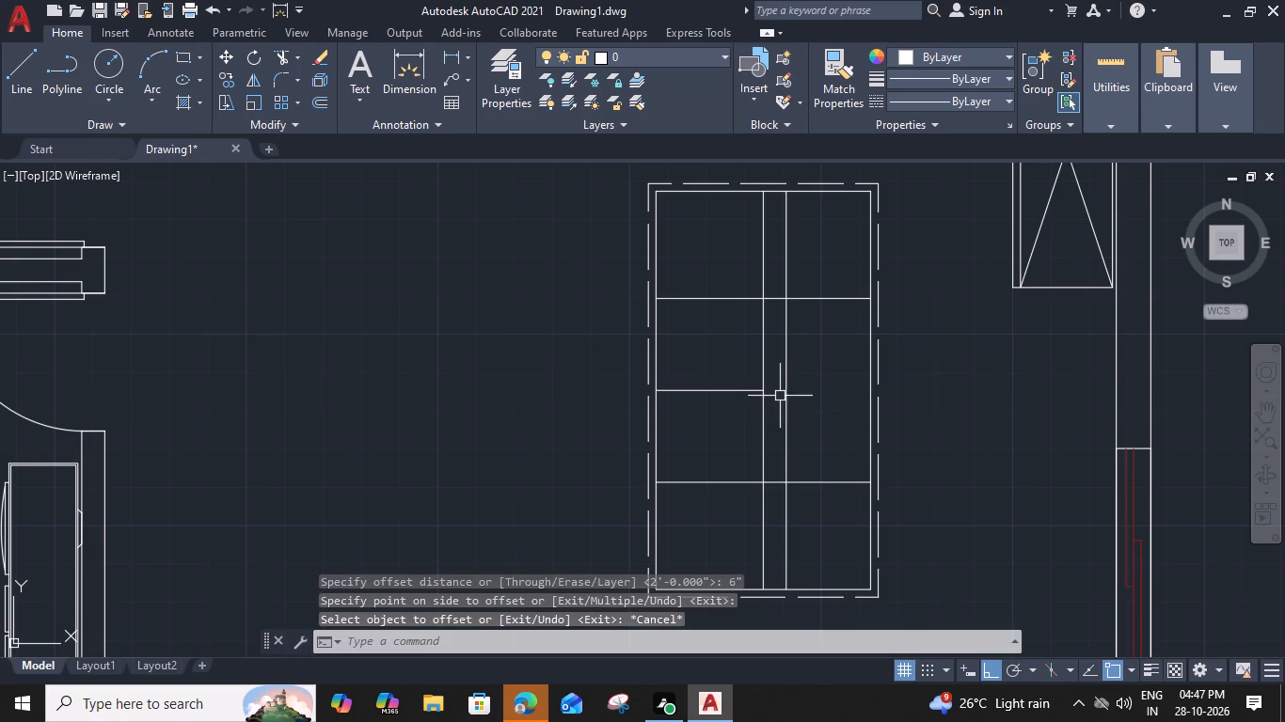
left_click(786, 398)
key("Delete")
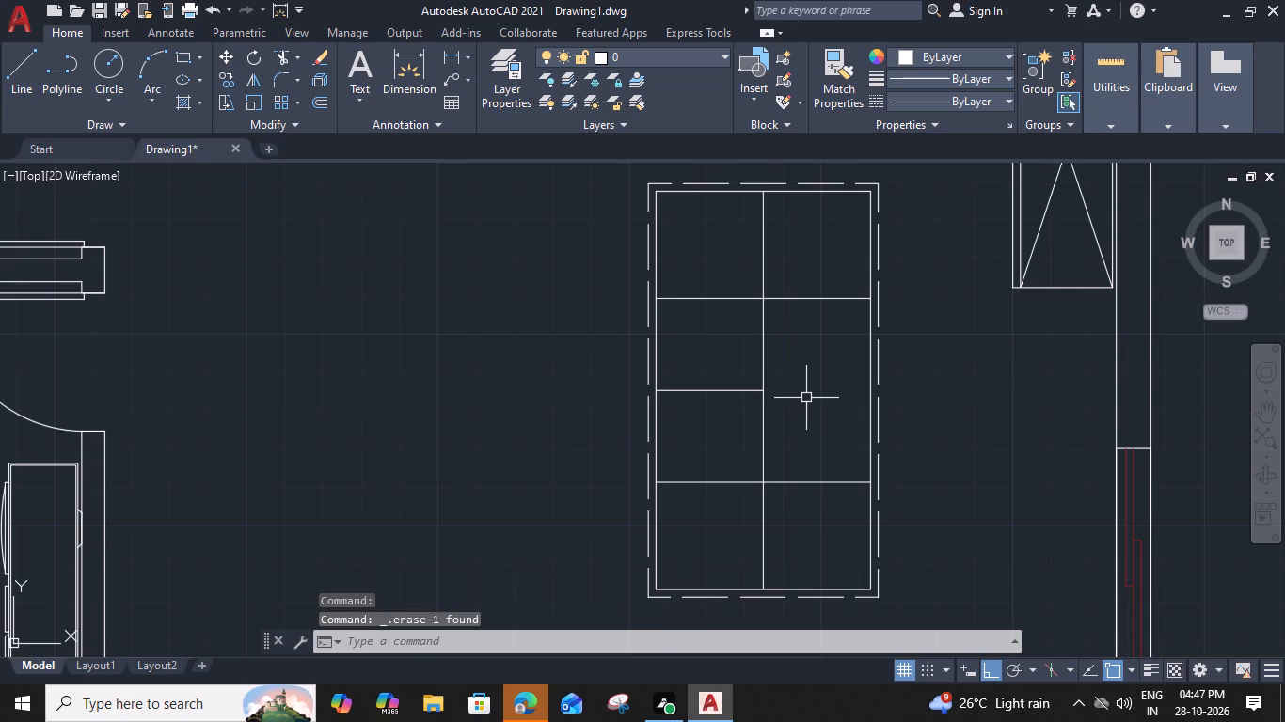
Offset the vertical centre line 6" to the east and the inner rectangle 6" inward.
left_click(764, 413)
key("o")
key("space")
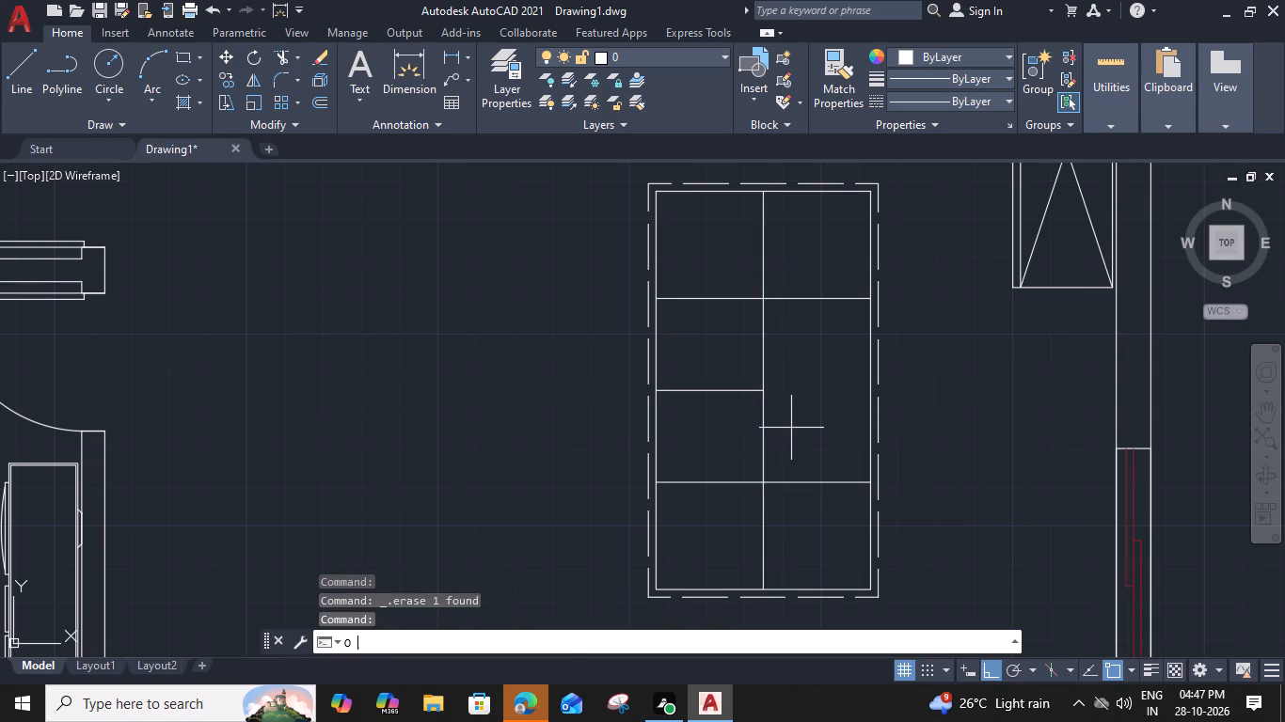
type("6\"")
key("Return")
left_click(791, 428)
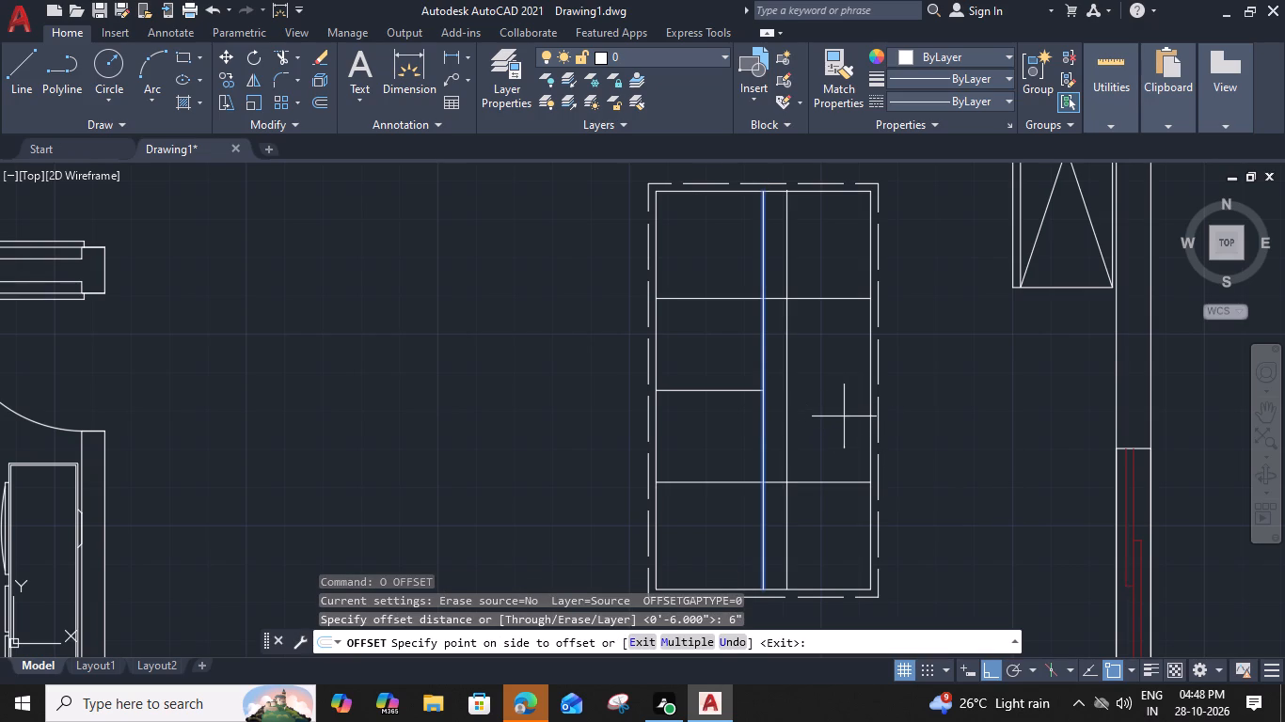
left_click(858, 413)
left_click(866, 412)
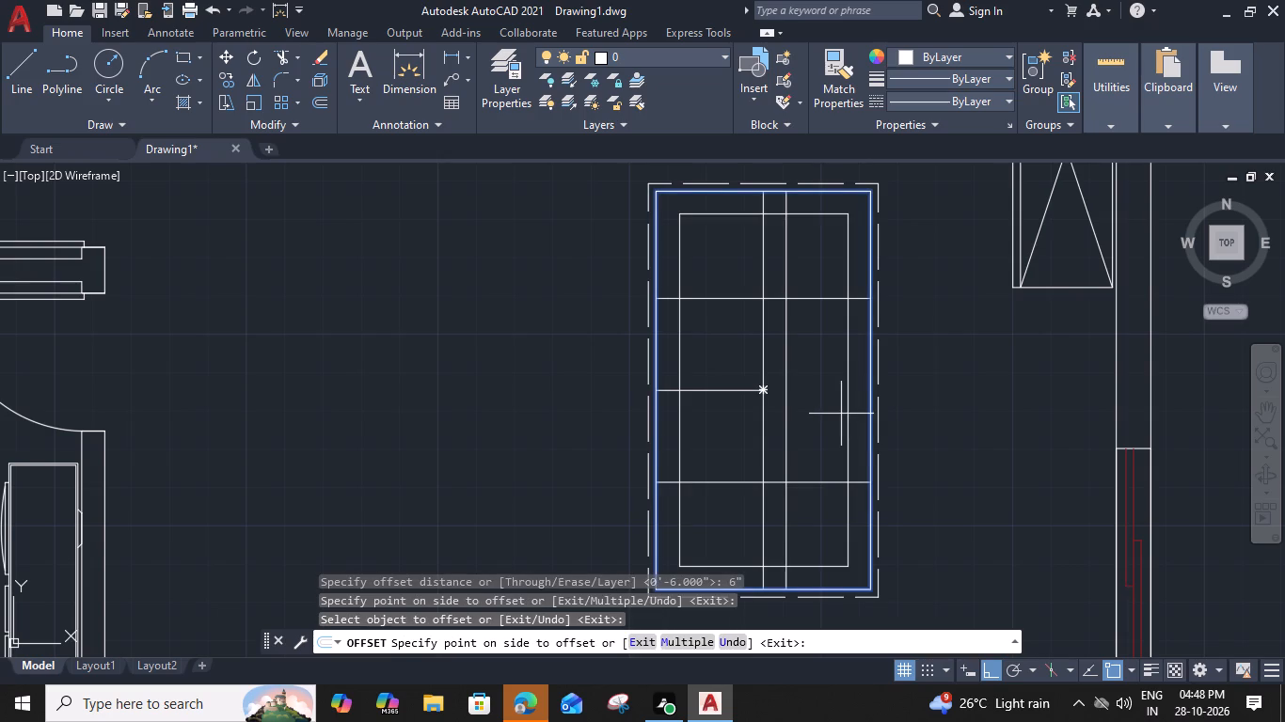
left_click(841, 414)
key("Escape")
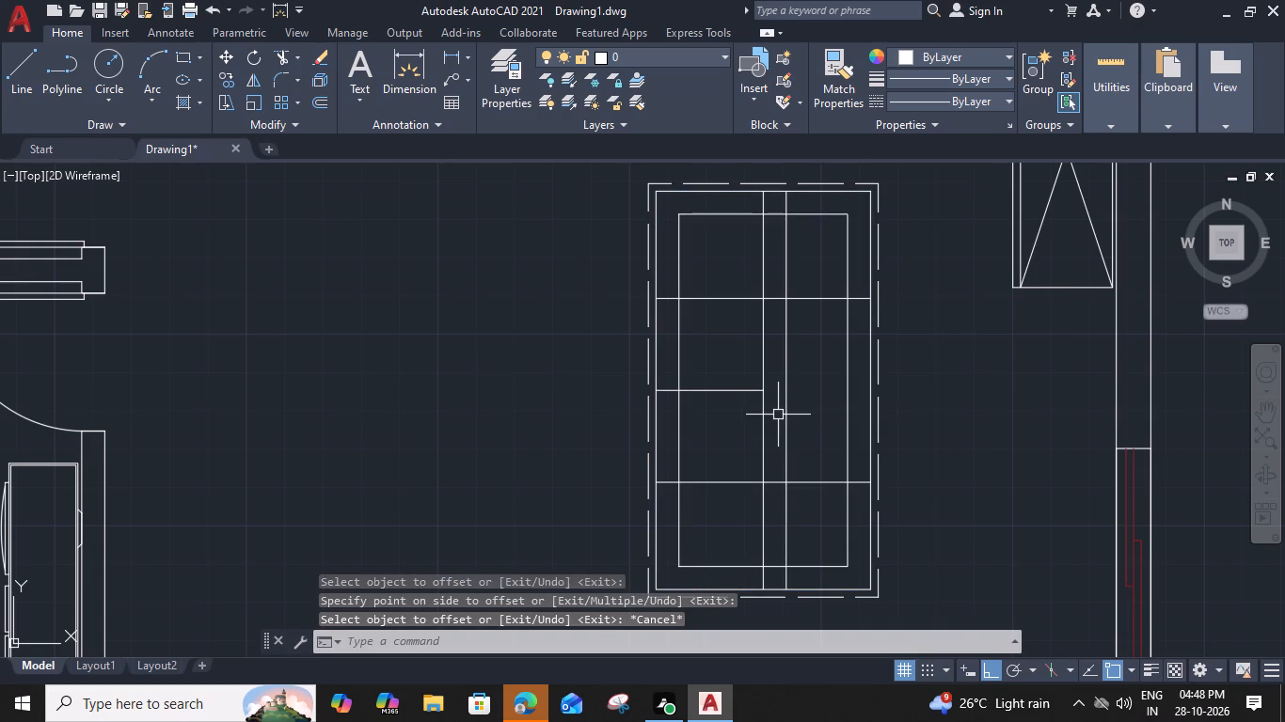
Delete the 6" offset copy of the vertical centre line.
left_click(784, 415)
key("Delete")
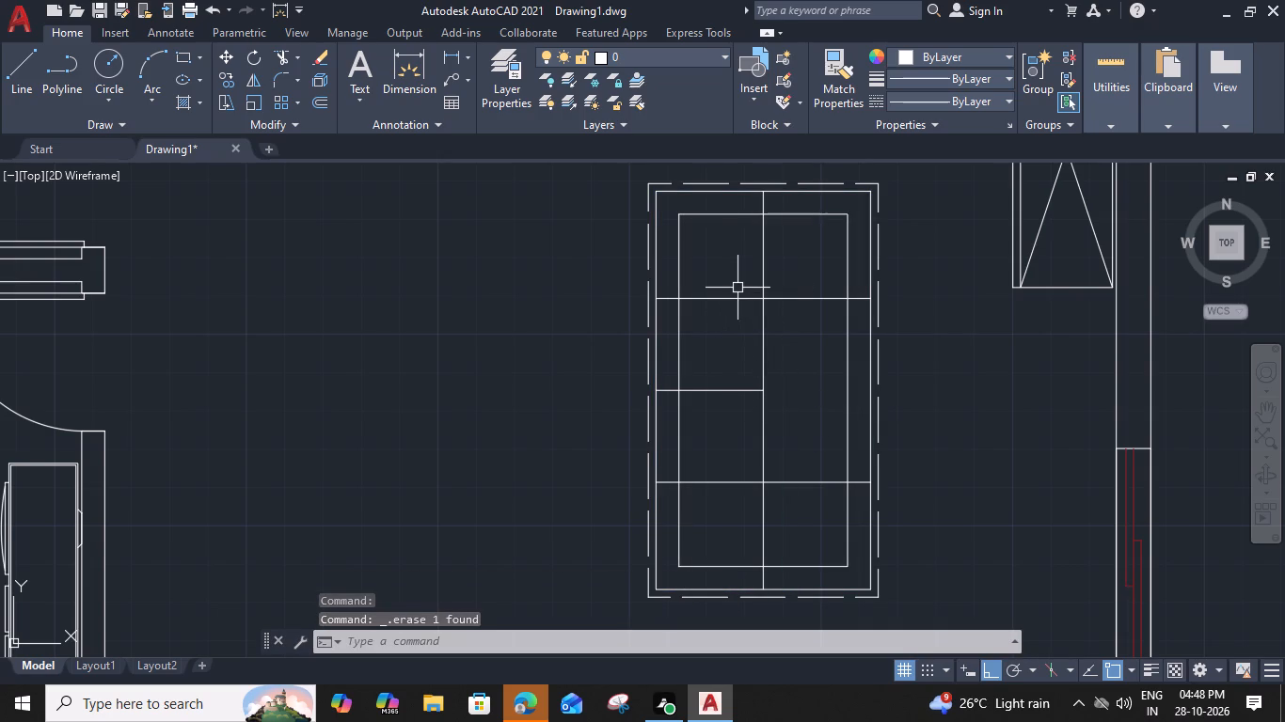
Trim the centre and cross lines, keeping the vertical piece between the cross lines and their east halves inside the innermost rectangle.
type("TR")
key("space")
left_click(762, 276)
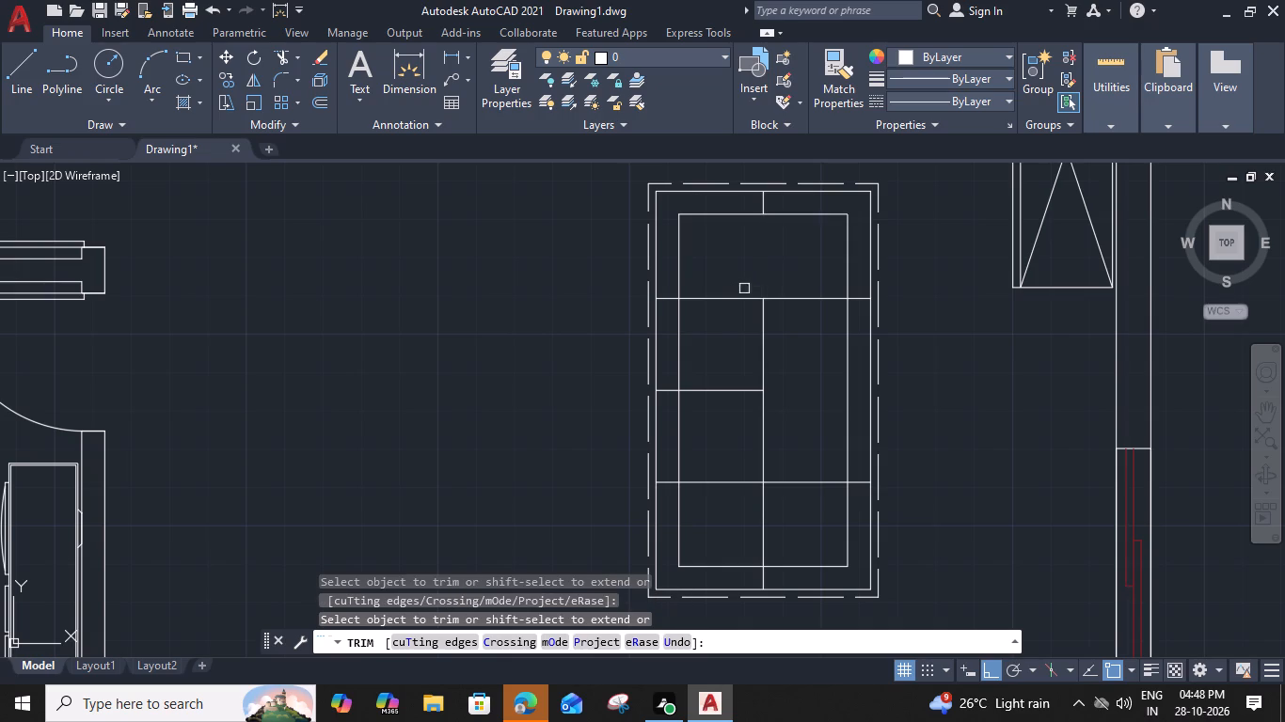
left_click(733, 299)
left_click(724, 352)
left_click(716, 510)
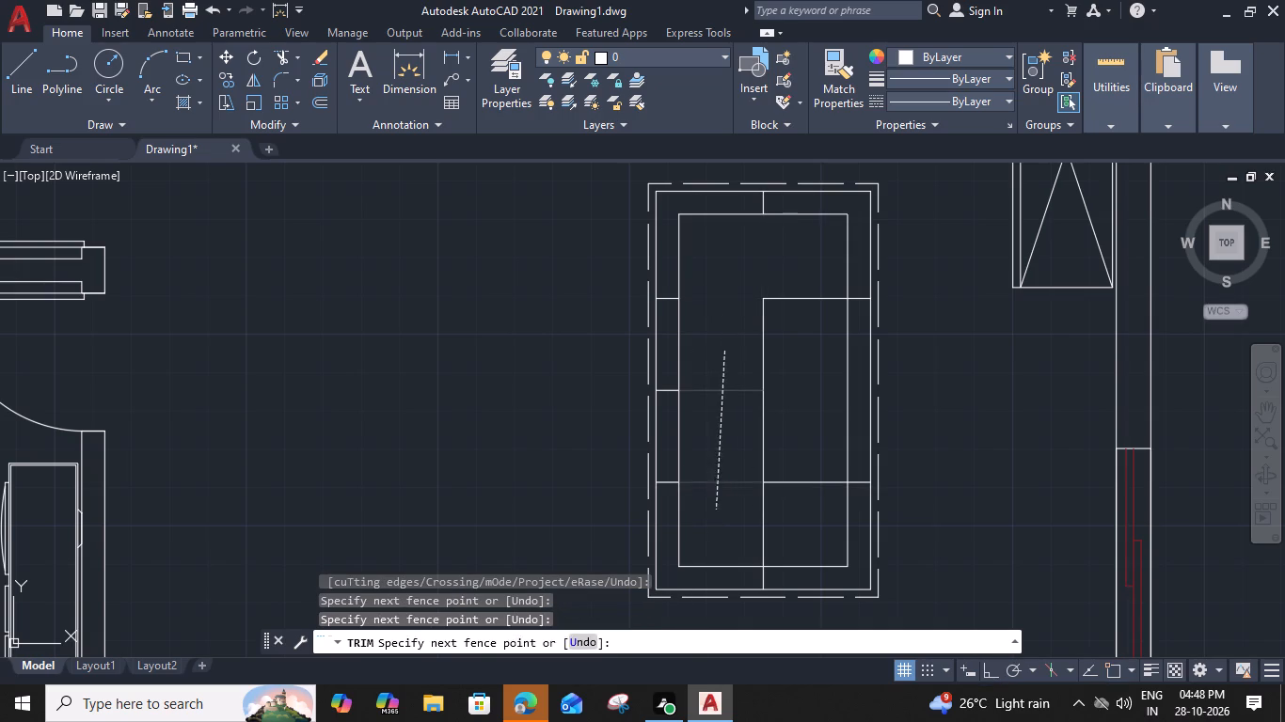
left_click(669, 280)
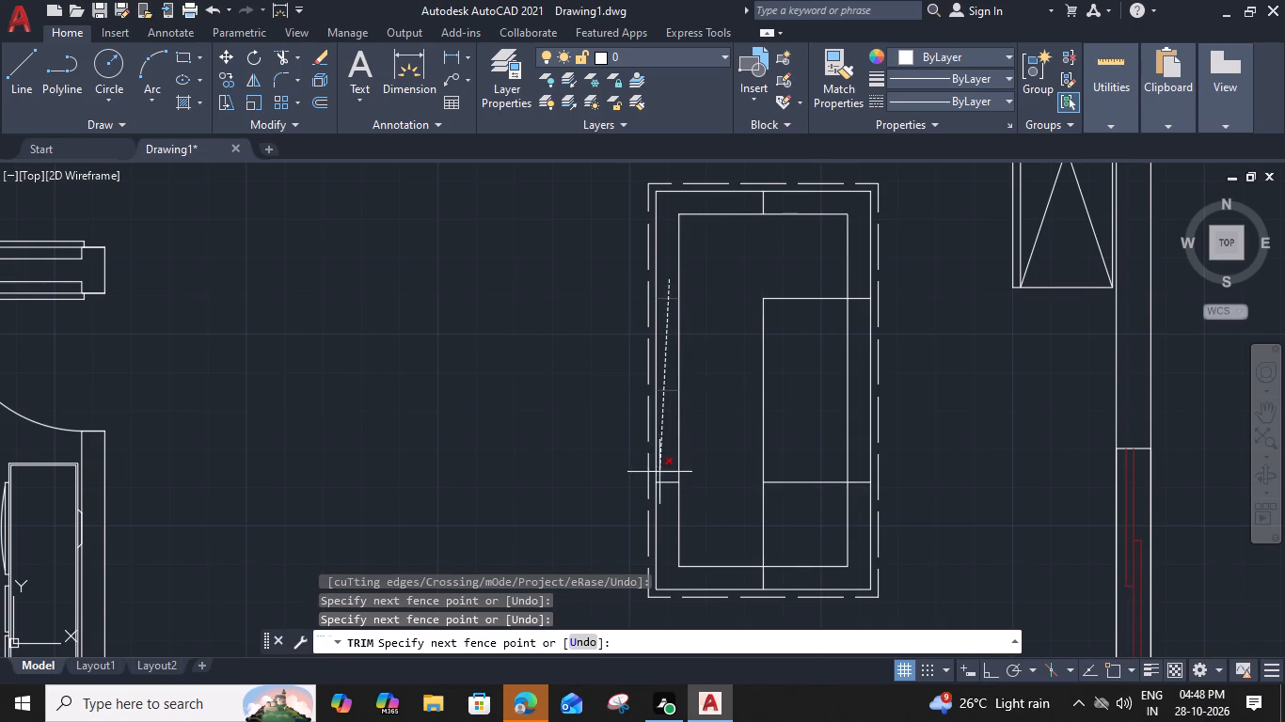
left_click(665, 492)
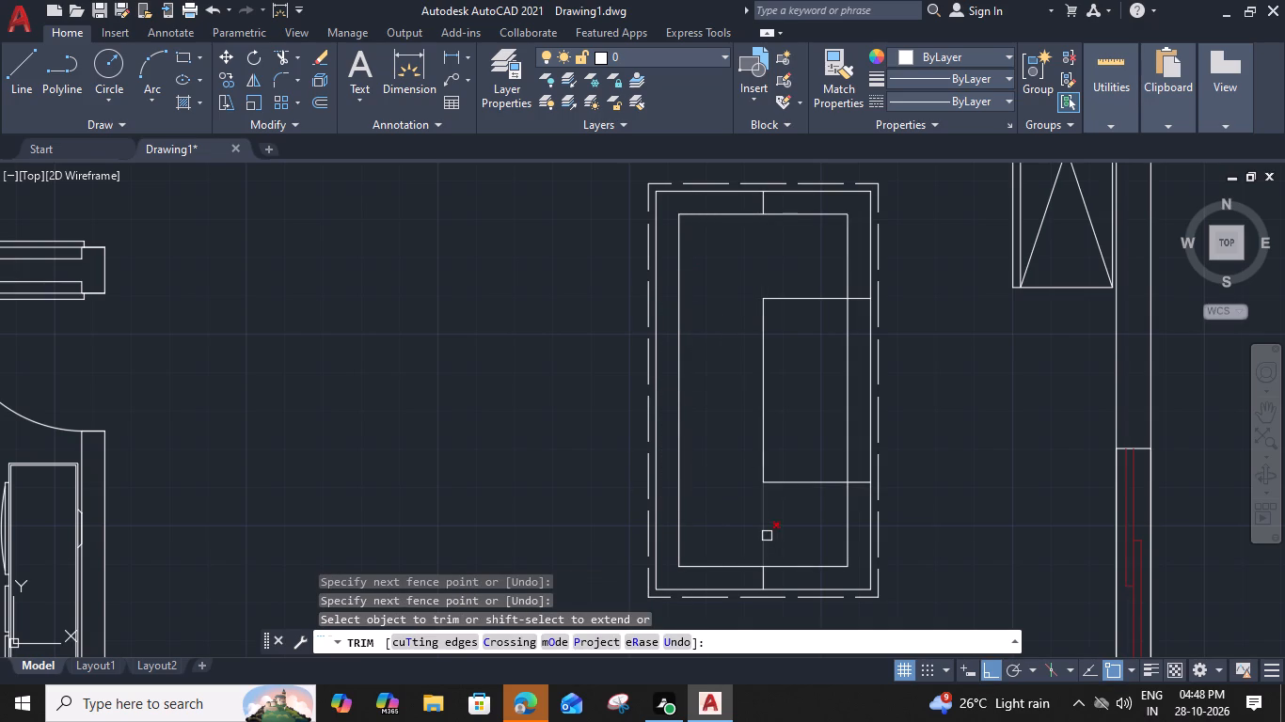
left_click(767, 536)
left_click(765, 581)
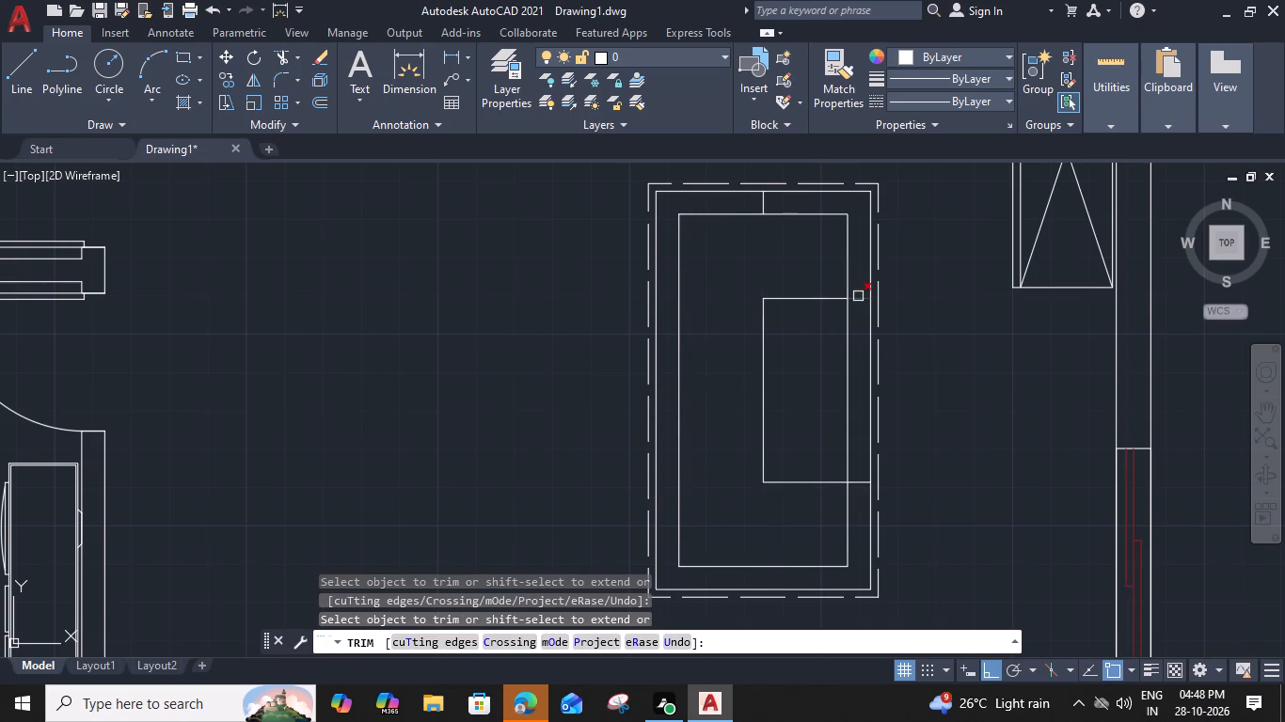
left_click(858, 299)
left_click(861, 484)
key("Escape")
Stretch the innermost rectangle's south and north edges inward to line up with the south and north cross lines.
left_click(770, 570)
left_click(757, 566)
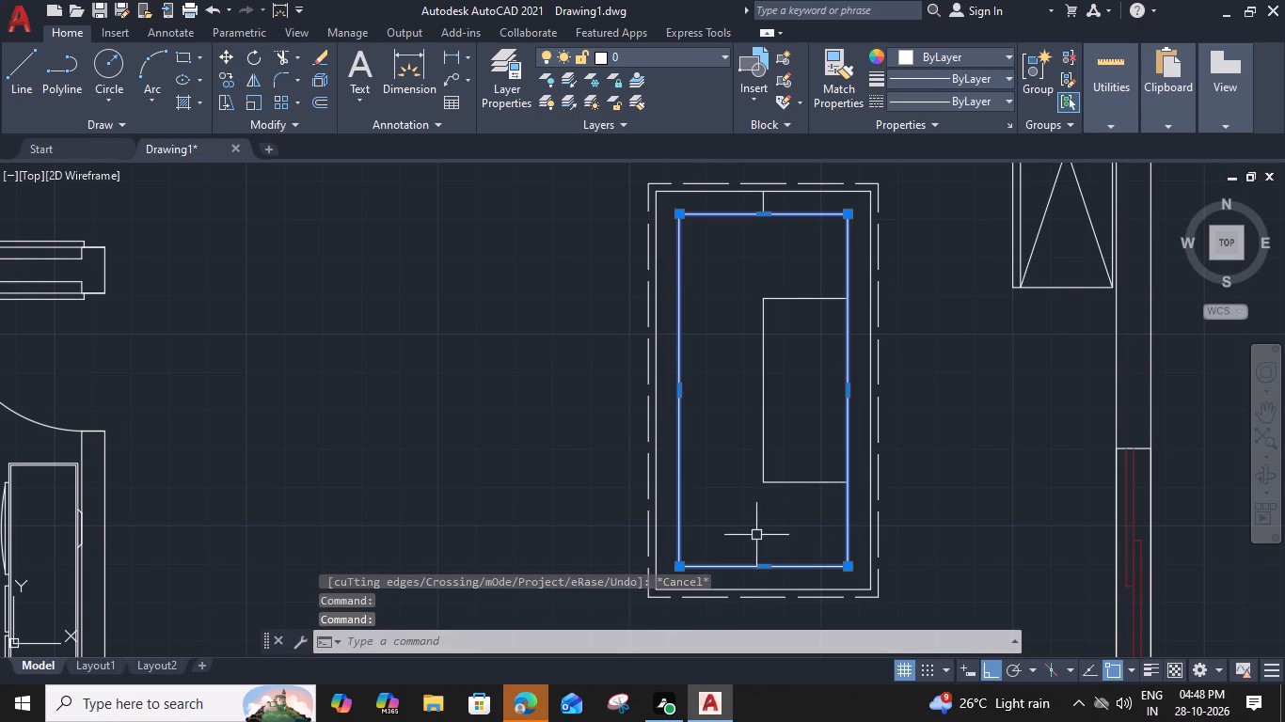
left_click(765, 569)
scroll(765, 509, "up", 2)
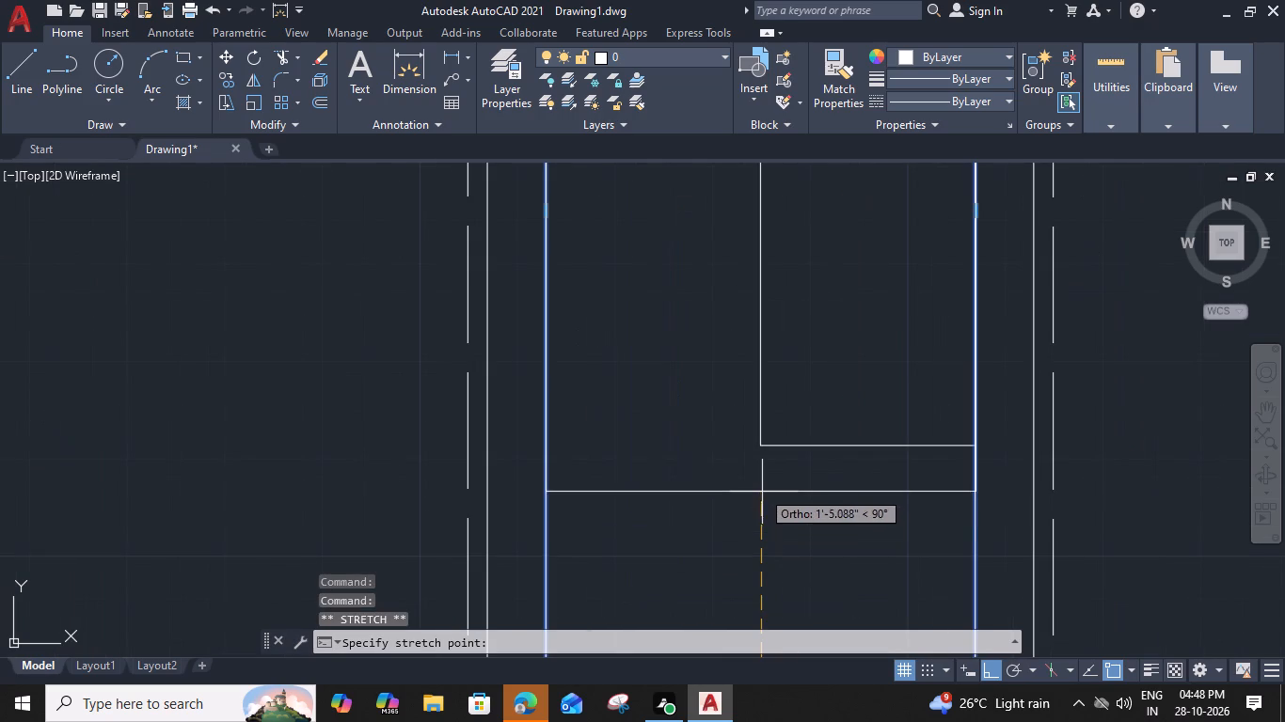
left_click(762, 450)
scroll(762, 484, "down", 3)
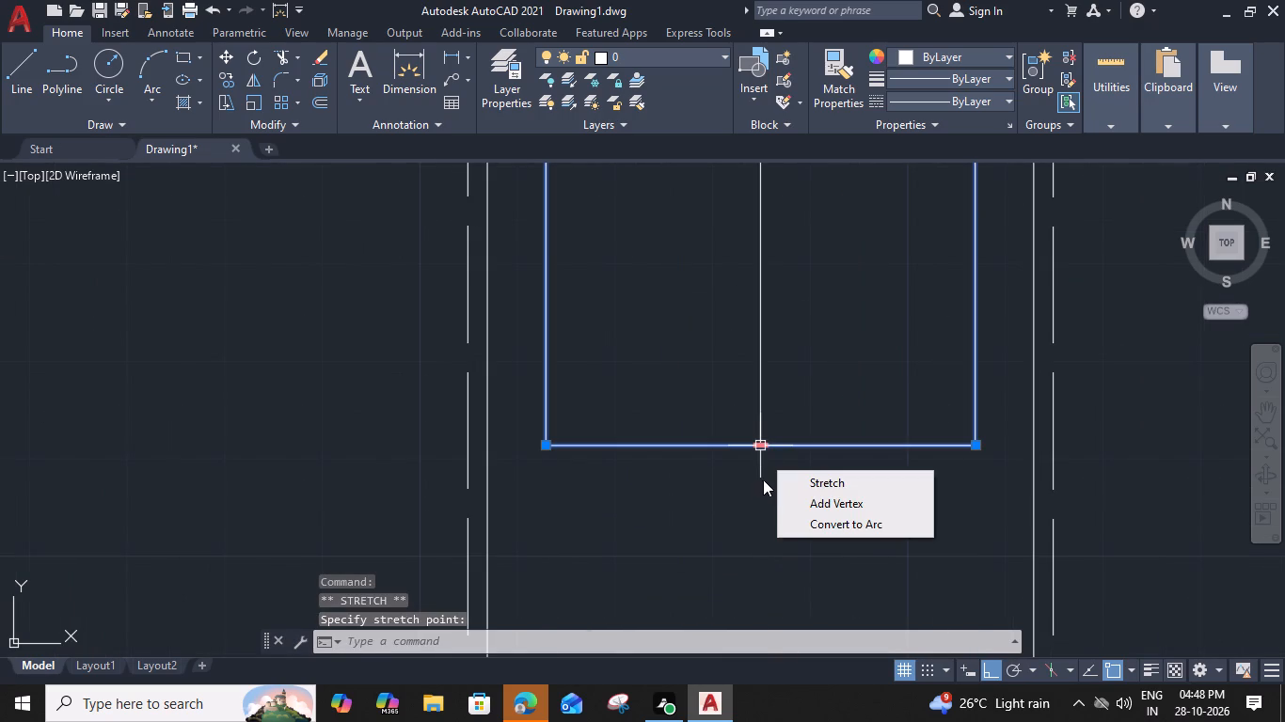
scroll(759, 471, "down", 2)
scroll(697, 412, "down", 2)
middle_click_drag(700, 375, 701, 479)
left_click(725, 260)
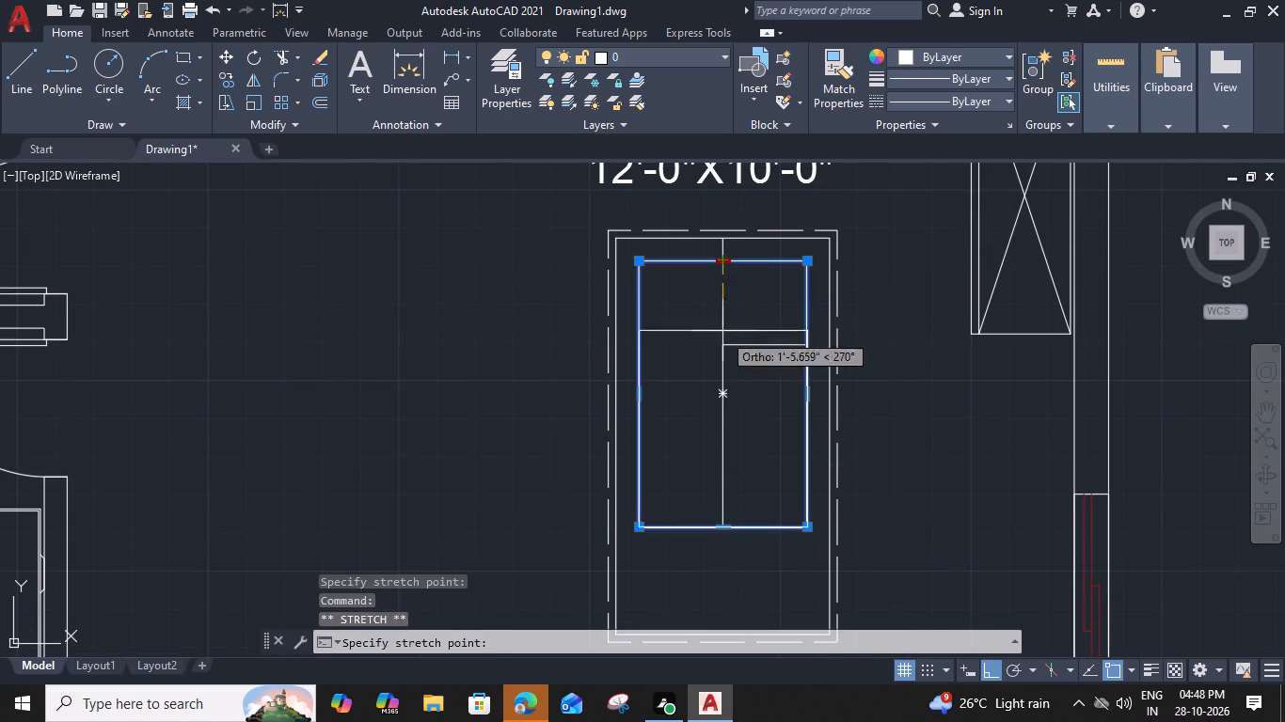
left_click(722, 344)
key("Escape")
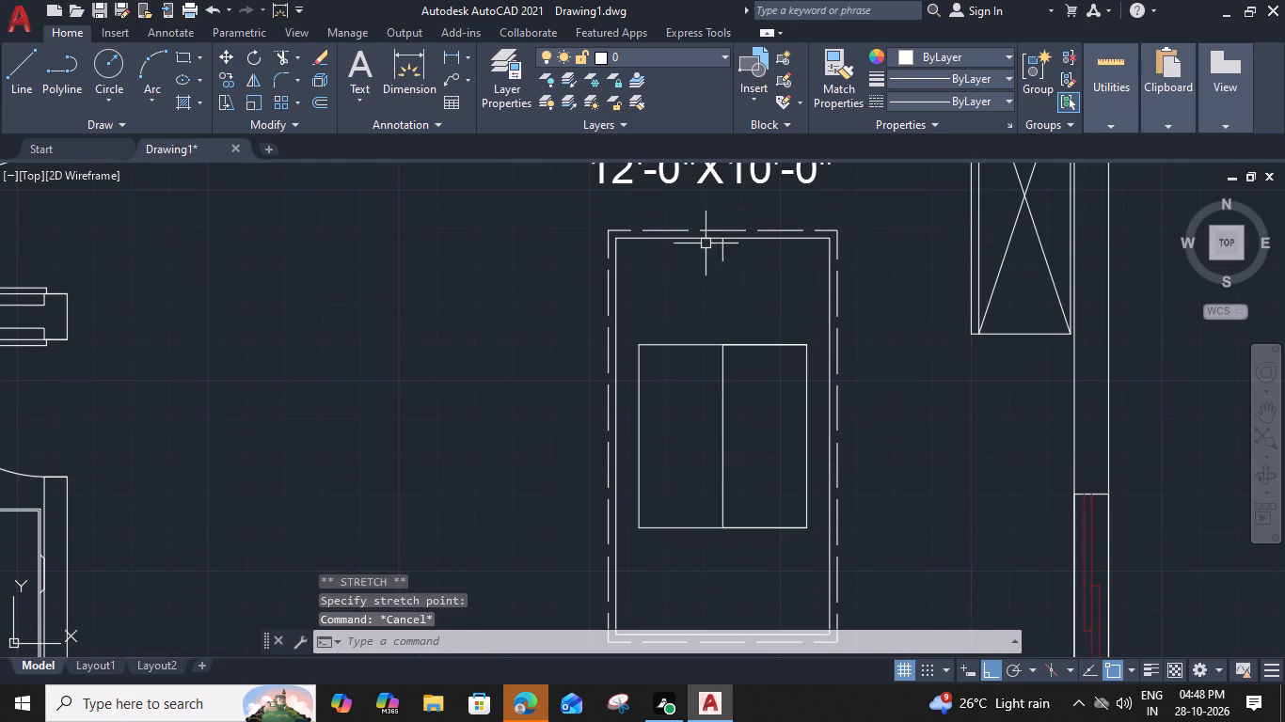
Delete the short vertical stub at the north edge and the two cross-line segments overlapping the innermost rectangle's edges.
left_click(722, 252)
key("Delete")
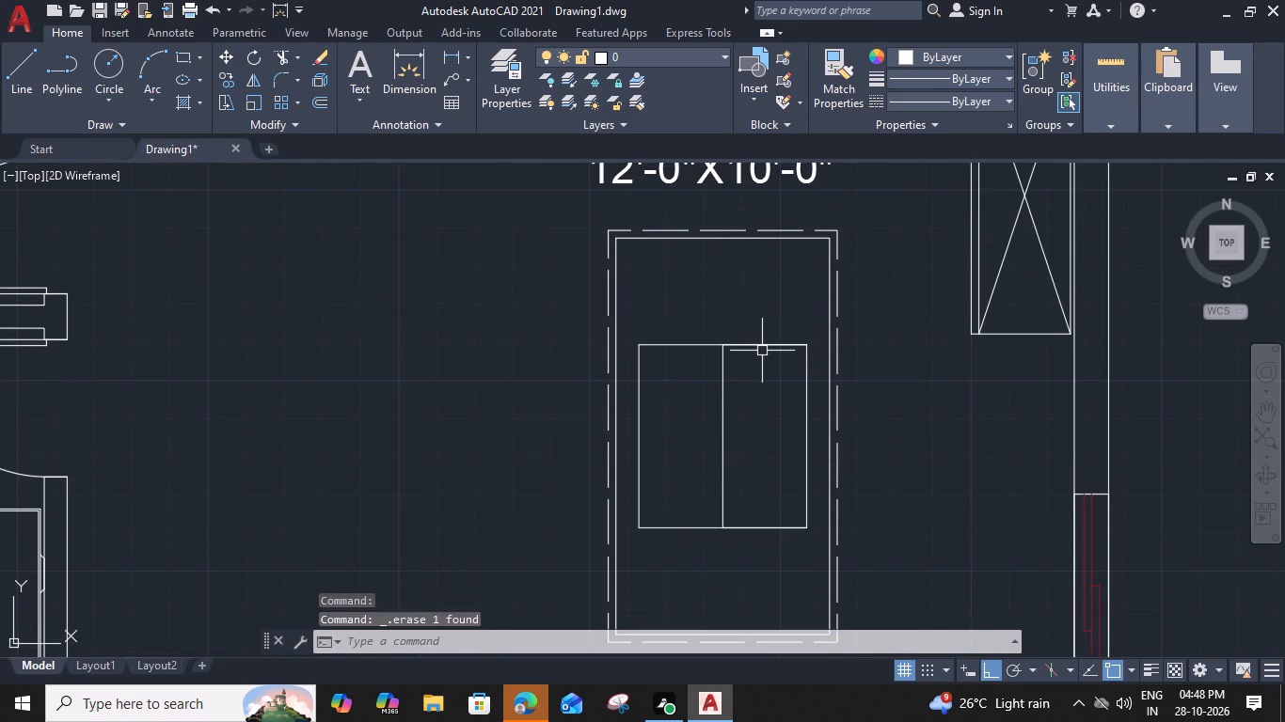
left_click(760, 346)
left_click(822, 412)
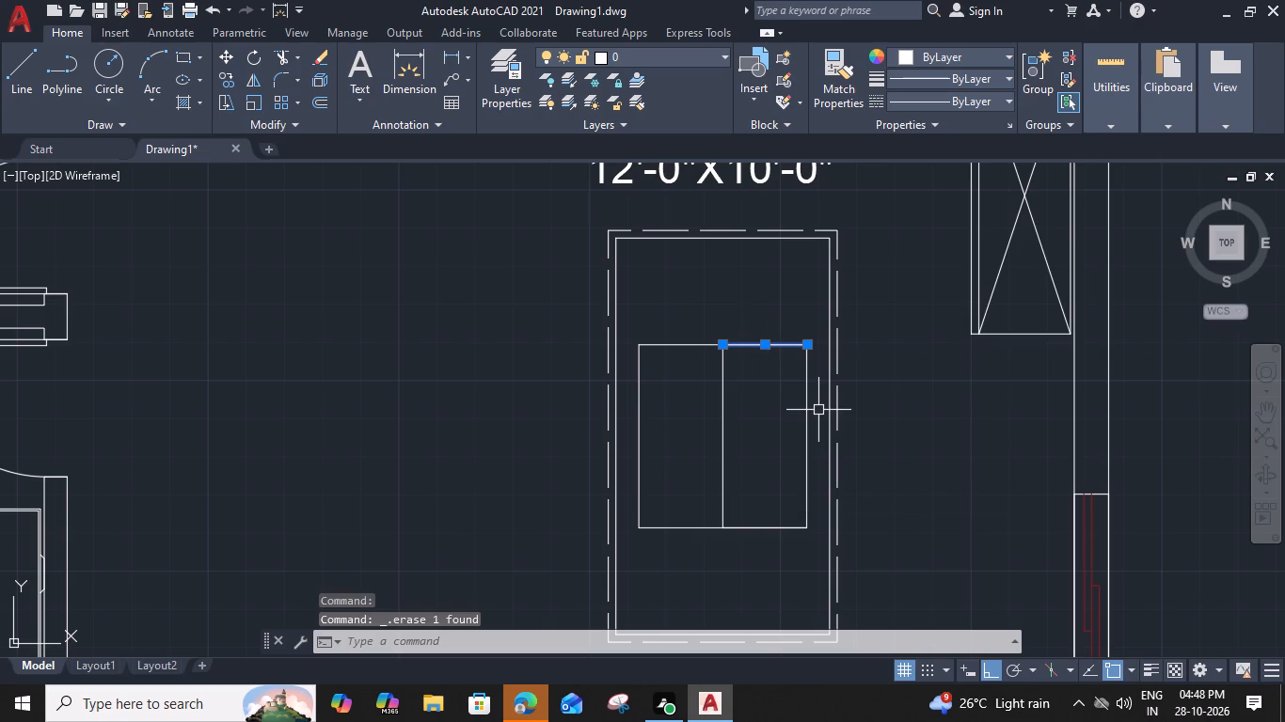
key("Delete")
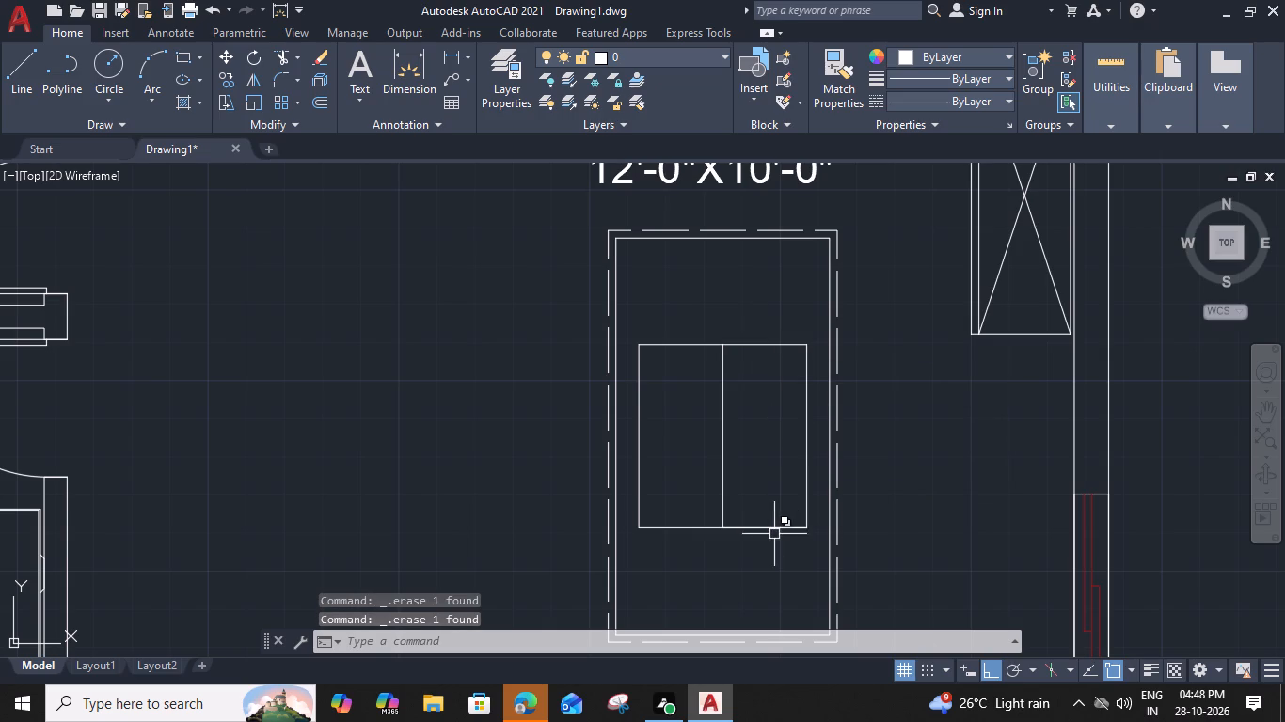
left_click(774, 530)
left_click(840, 593)
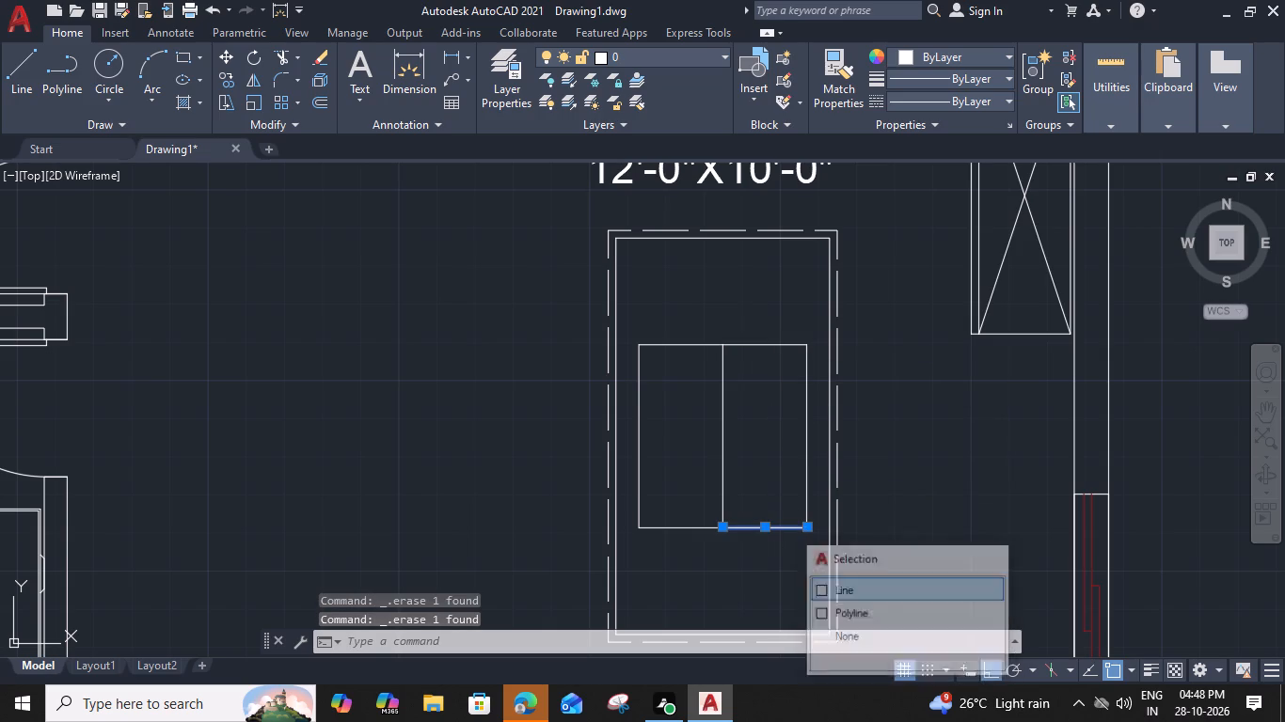
key("Delete")
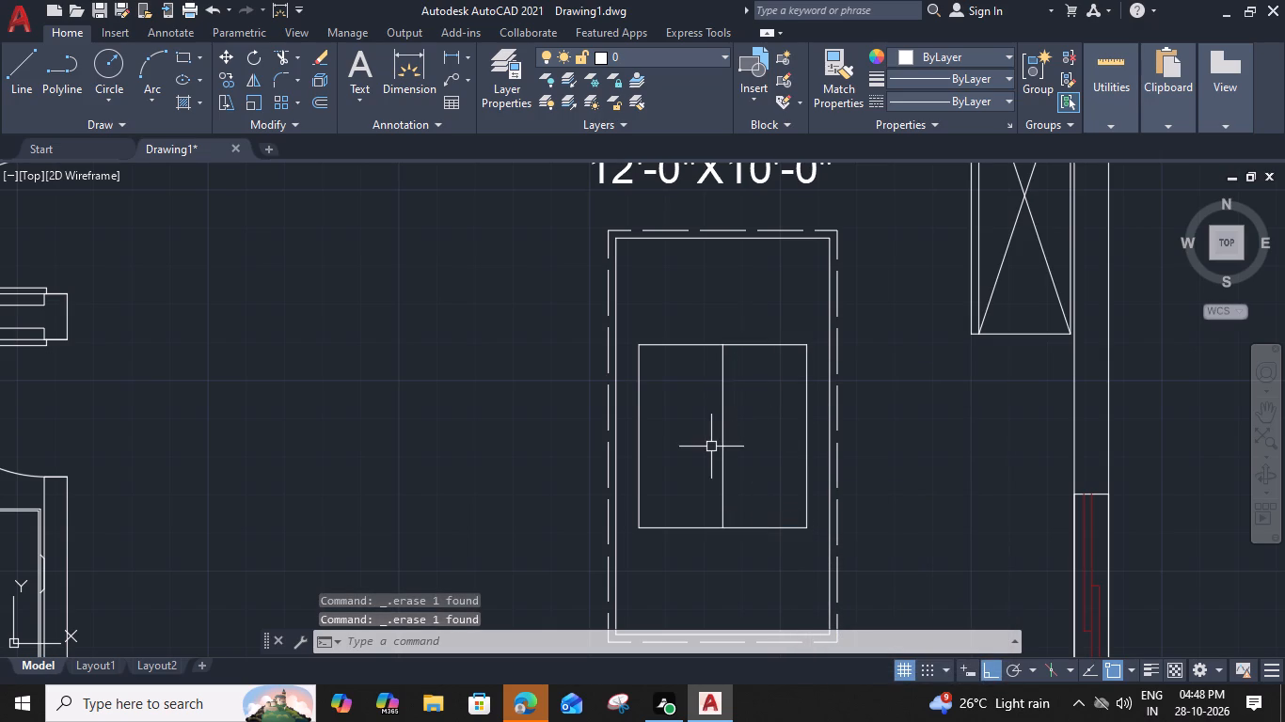
Move the vertical centre line in the innermost rectangle slightly west.
left_click(726, 445)
scroll(717, 440, "up", 1)
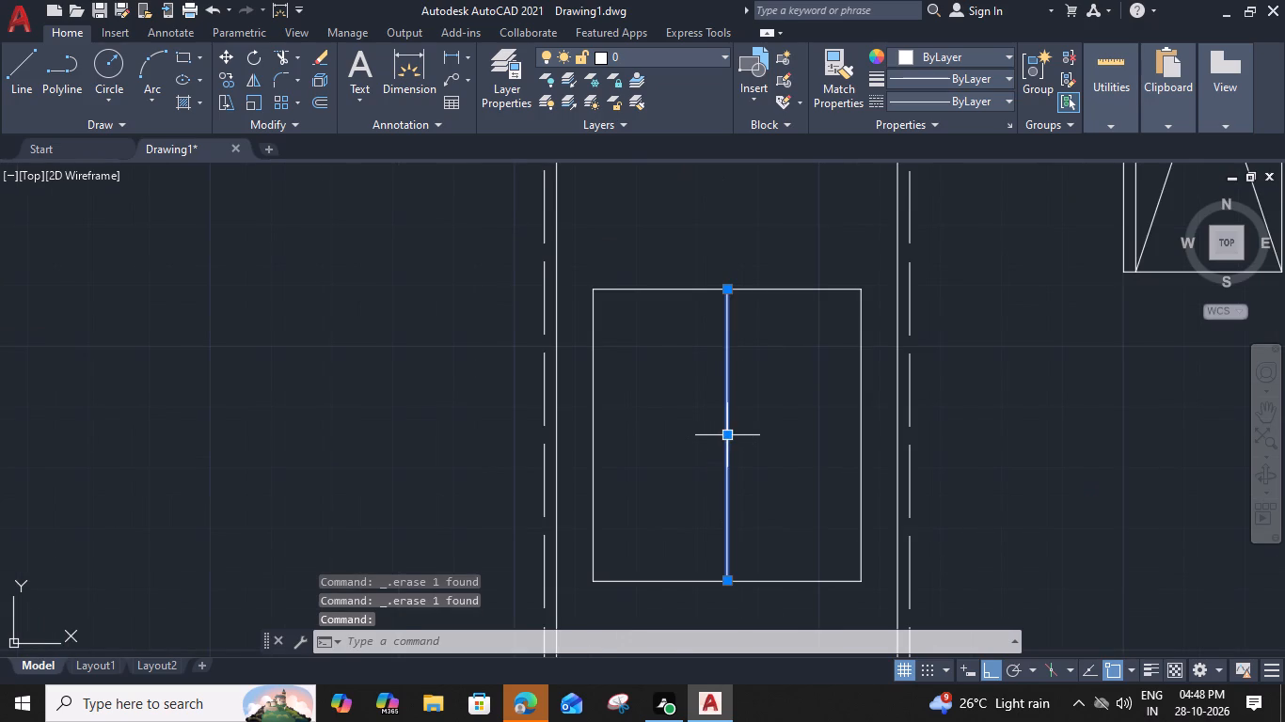
left_click(726, 436)
left_click(706, 436)
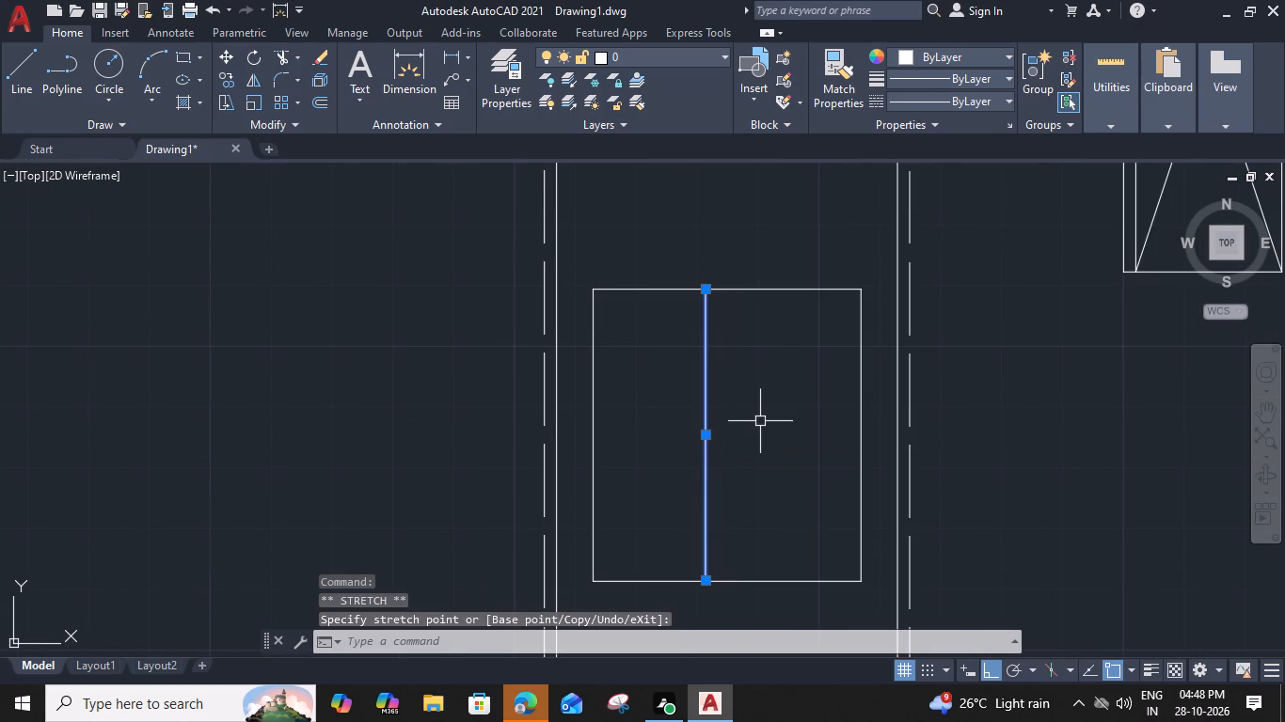
key("Escape")
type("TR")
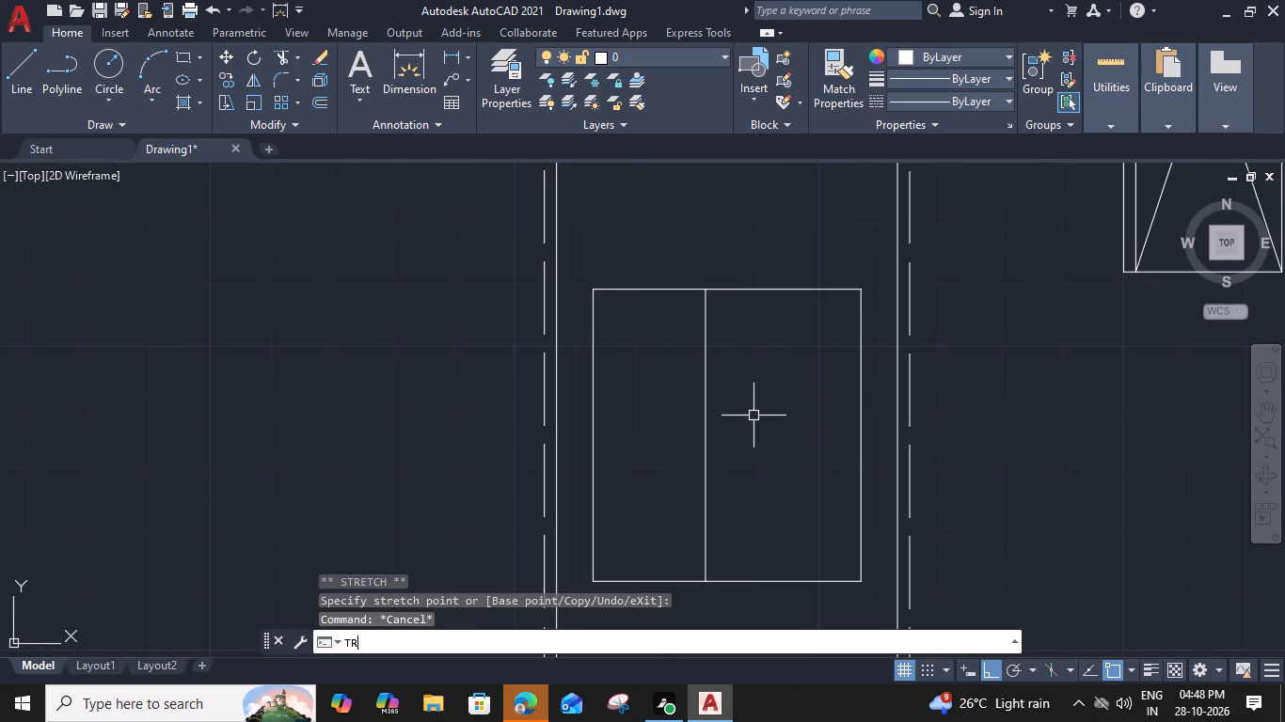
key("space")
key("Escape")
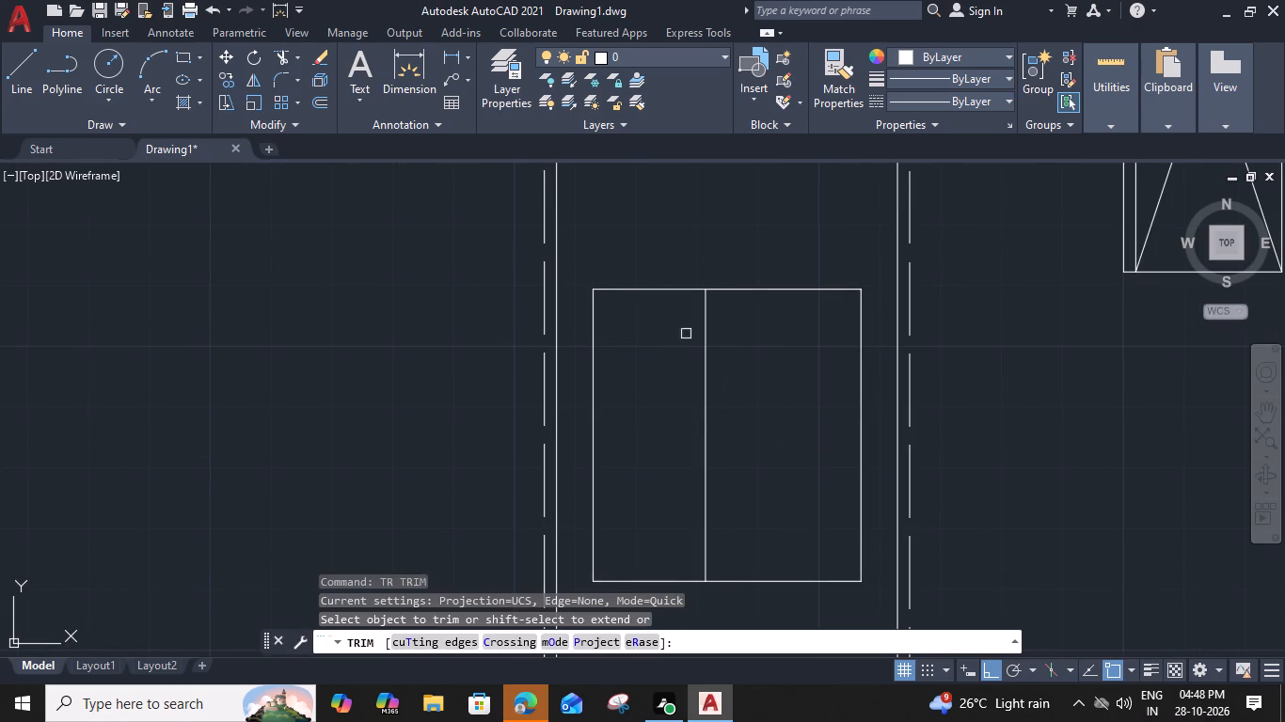
Stretch the innermost rectangle's west edge inward to line up with the vertical line inside it.
left_click(706, 394)
left_click(591, 420)
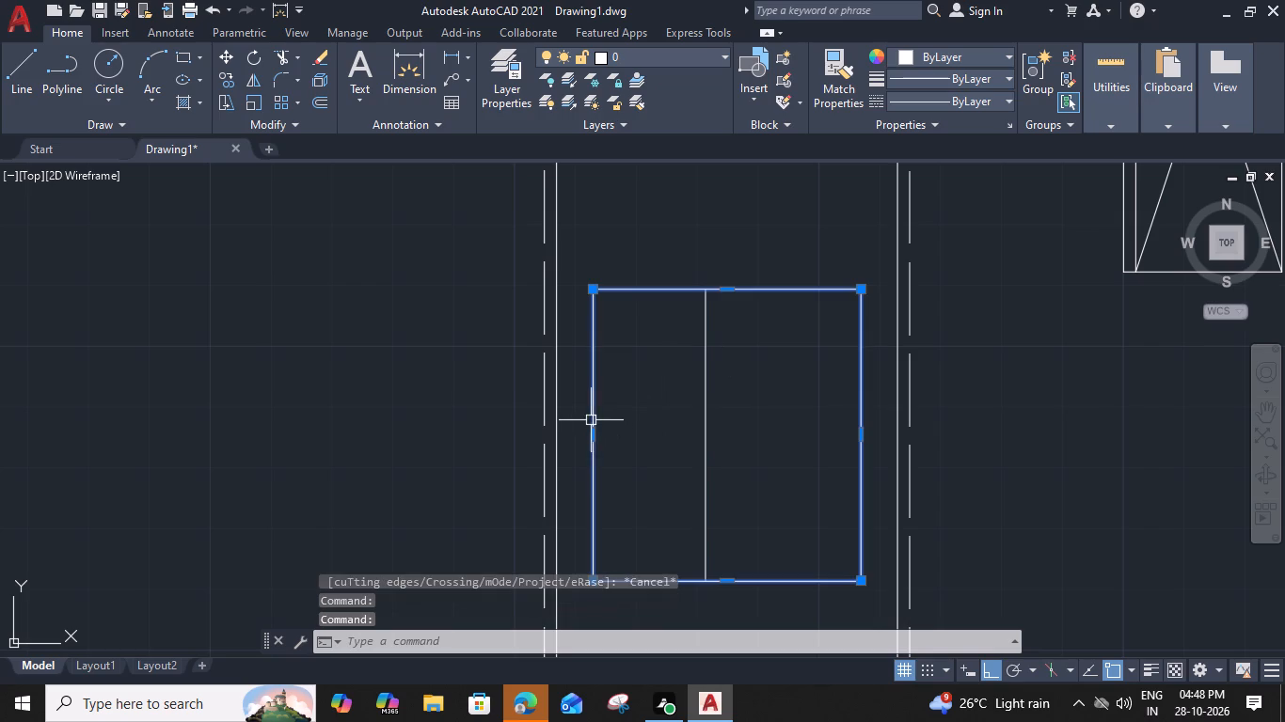
left_click(595, 432)
left_click(705, 432)
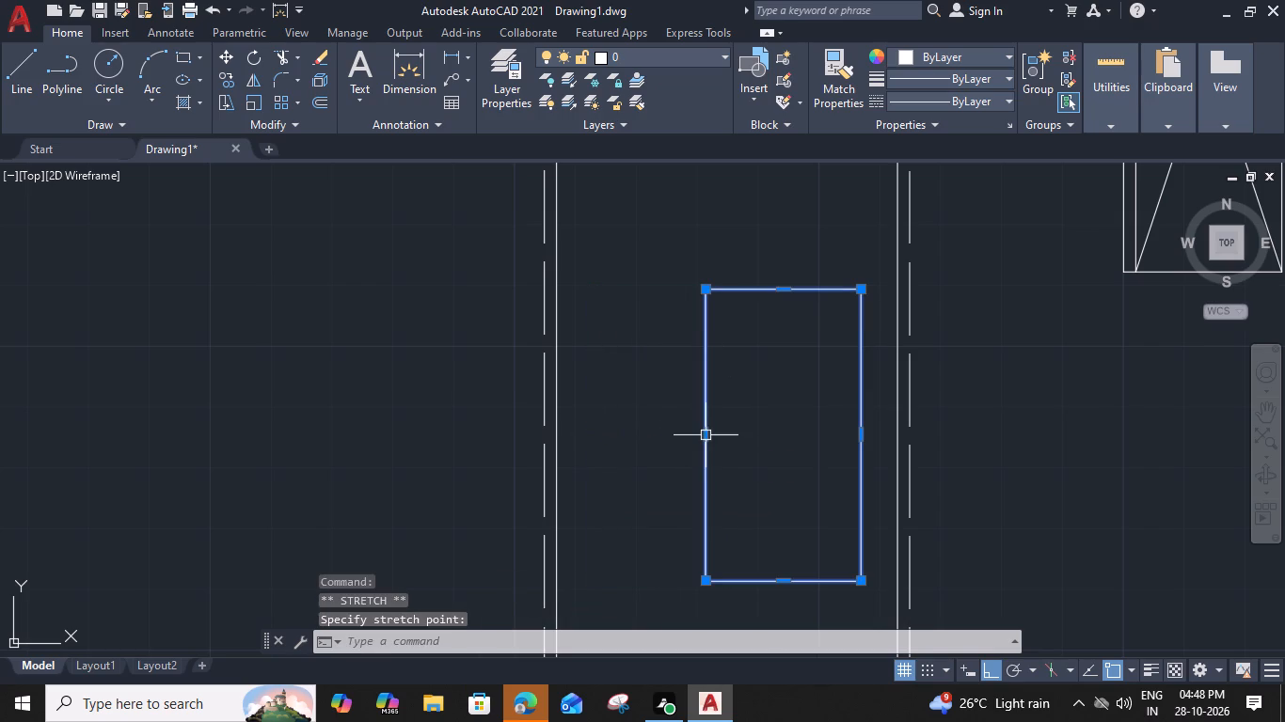
key("Escape")
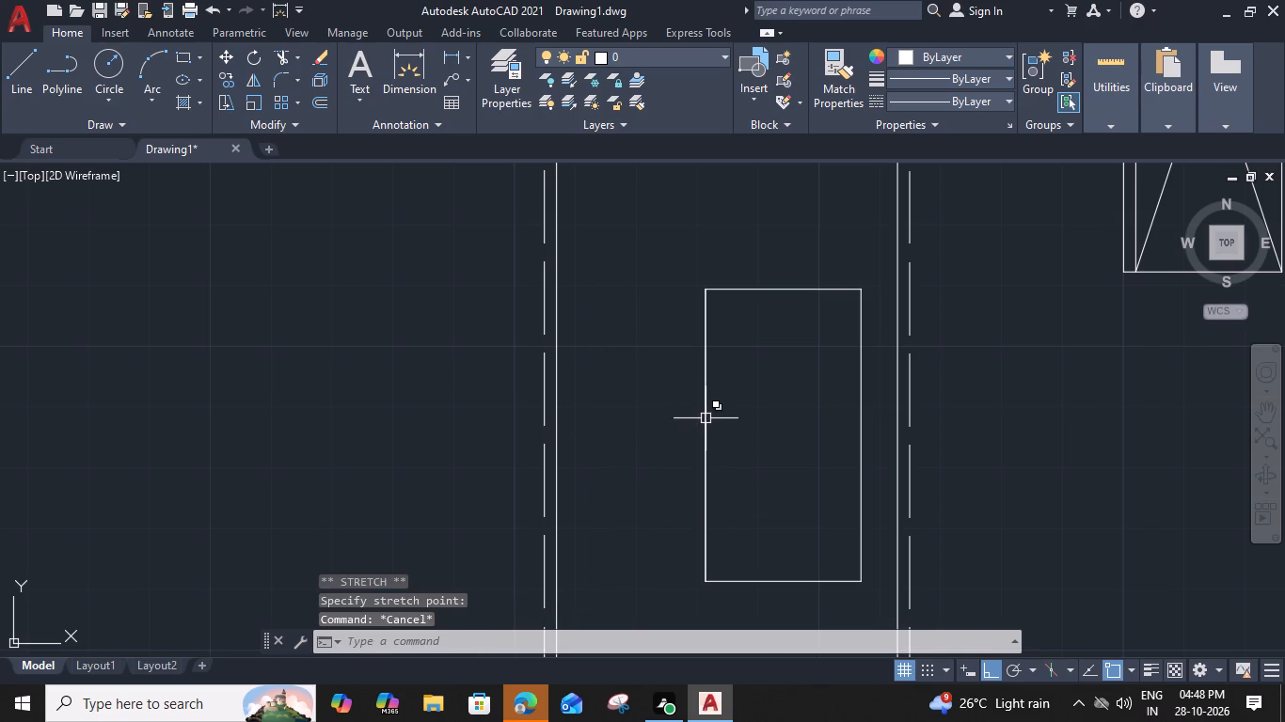
Delete the vertical line overlapping the innermost rectangle's west edge.
left_click(706, 418)
left_click(796, 489)
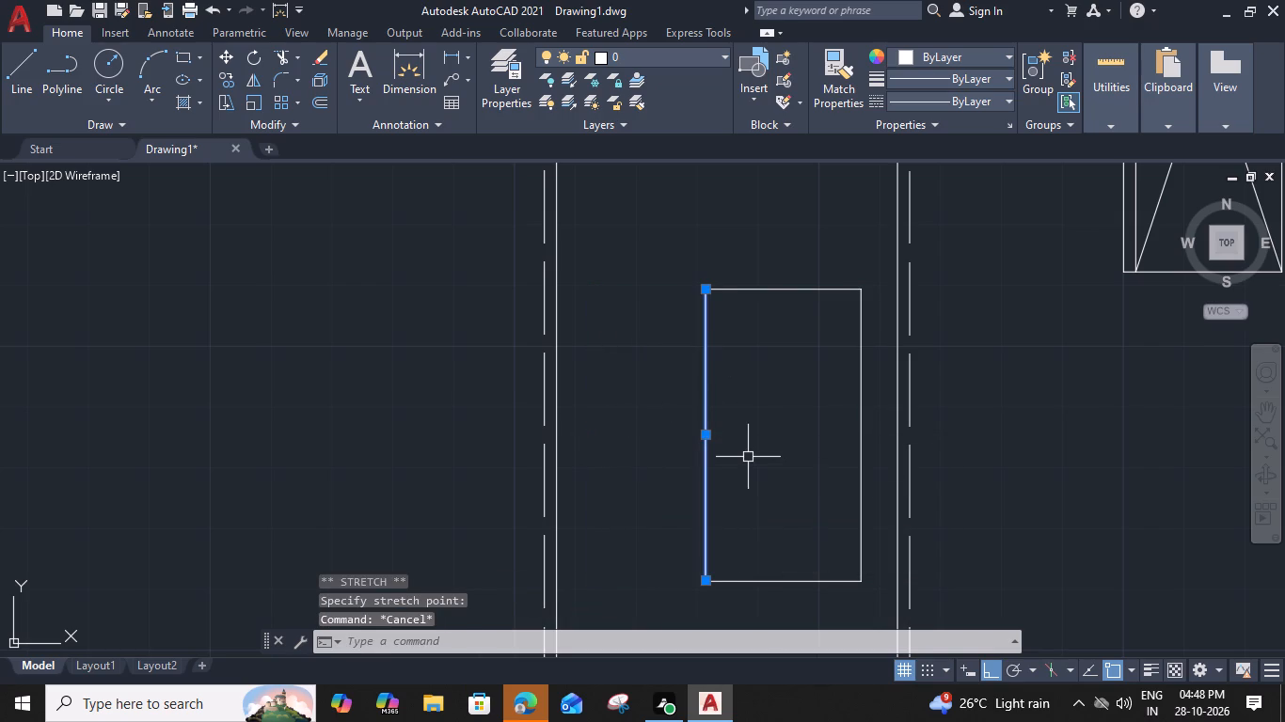
key("Delete")
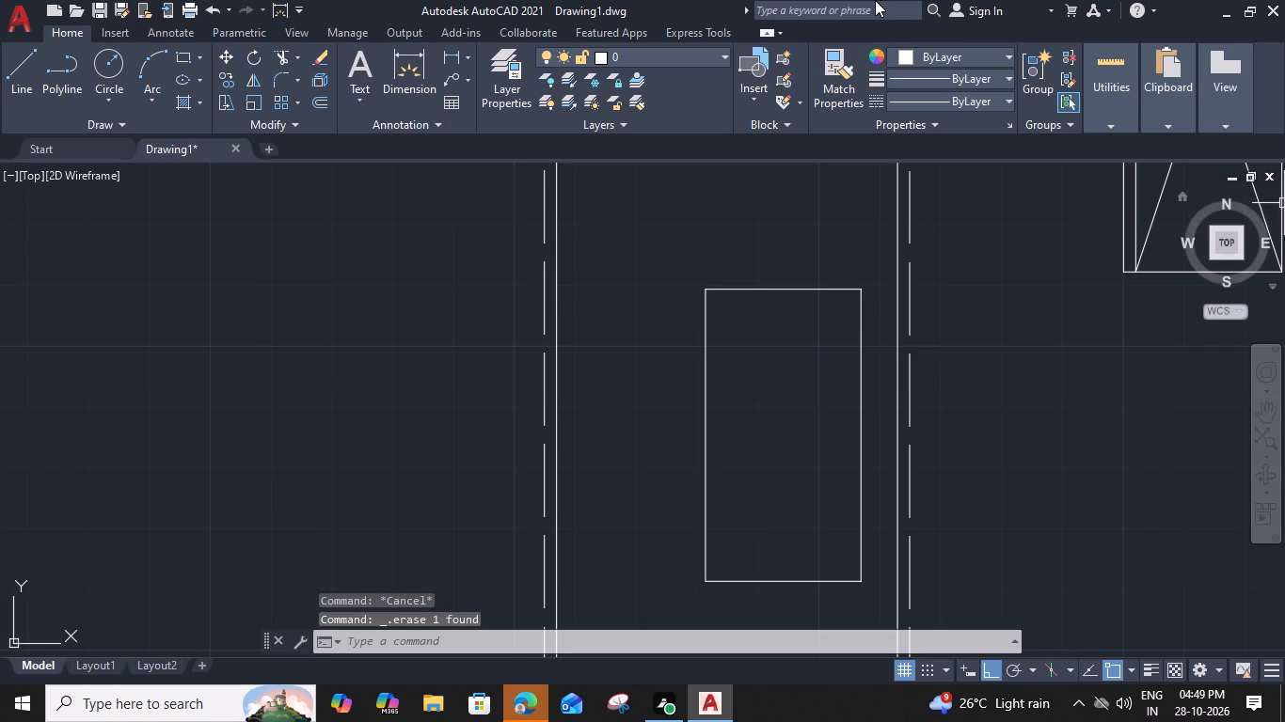
Offset the narrowed innermost rectangle 2" outward.
left_click(864, 409)
type("O 2\"")
key("Return")
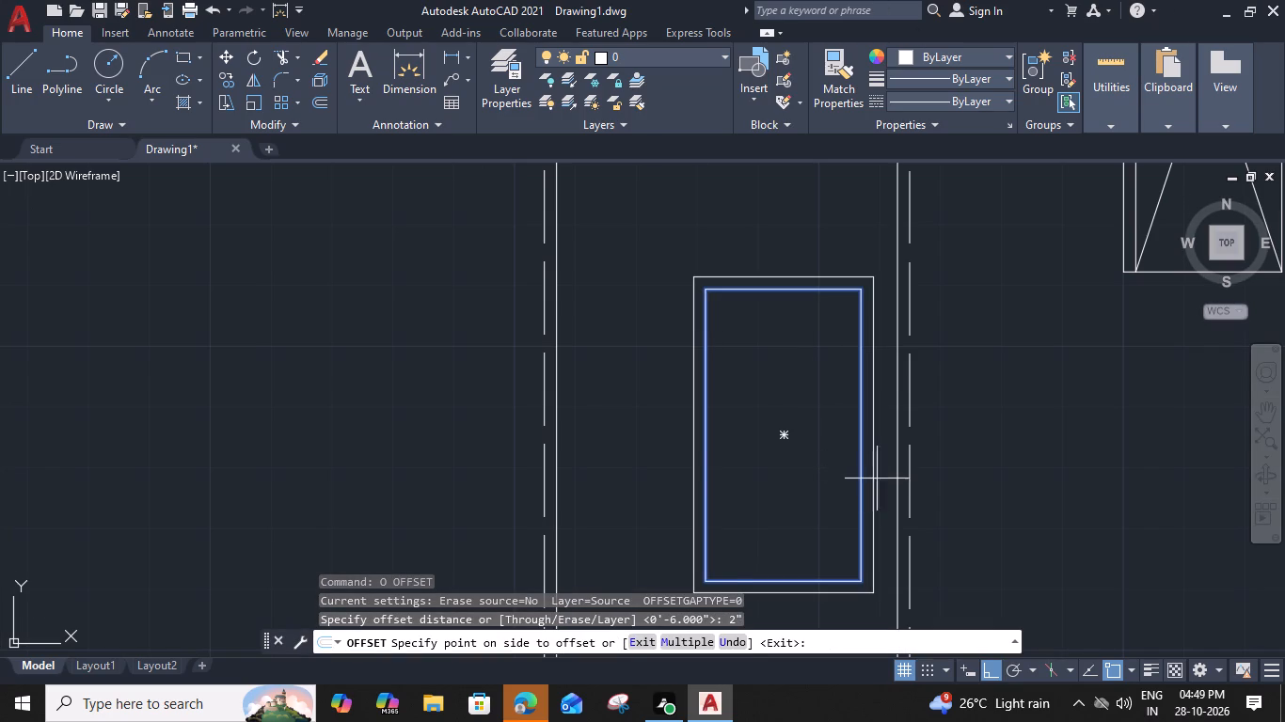
left_click(879, 480)
middle_click_drag(839, 464, 804, 461)
key("Escape")
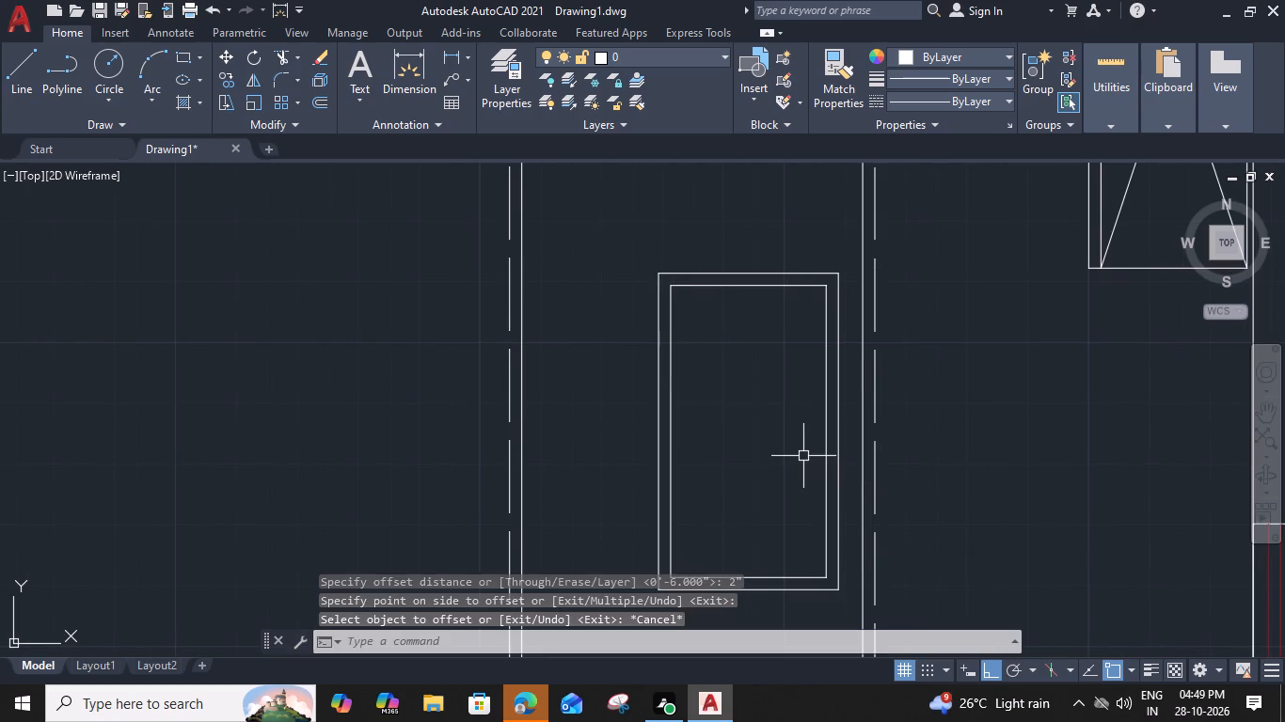
Draw diagonal lines joining the inner and outer rectangles at their north-east and north-west corners.
type("L")
key("space")
scroll(846, 260, "up", 2)
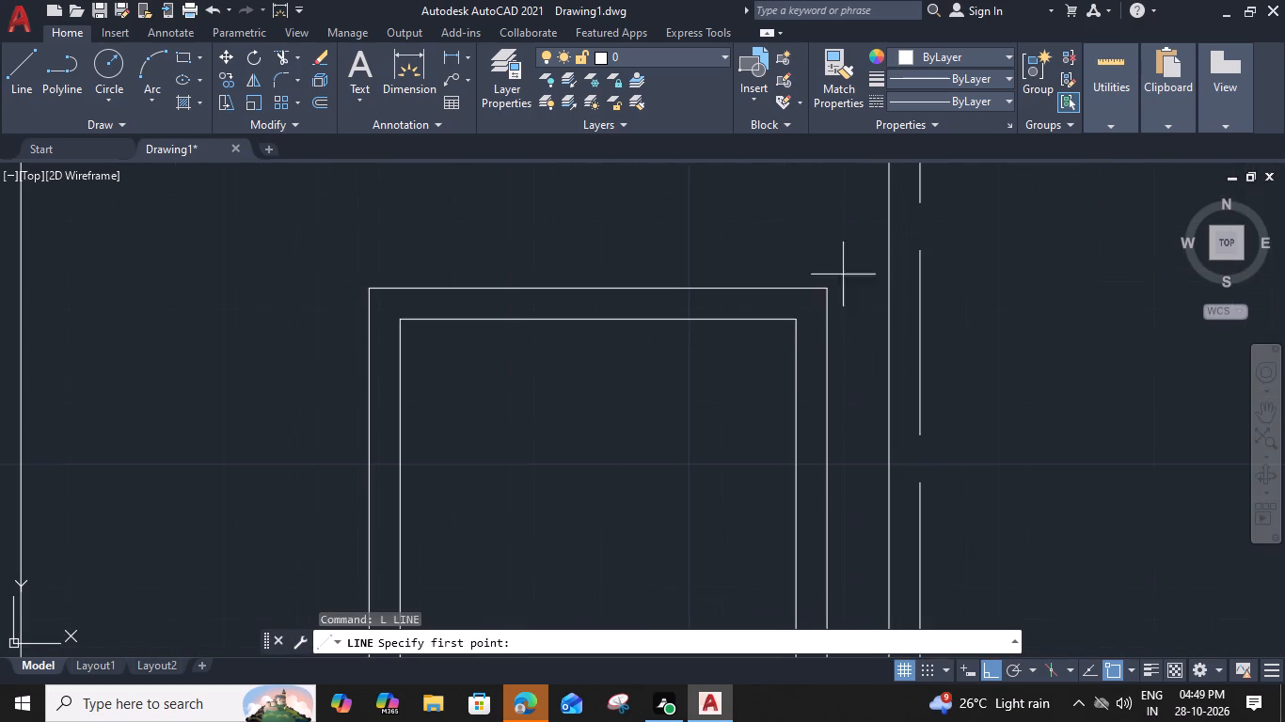
left_click(800, 322)
left_click(828, 291)
key("space")
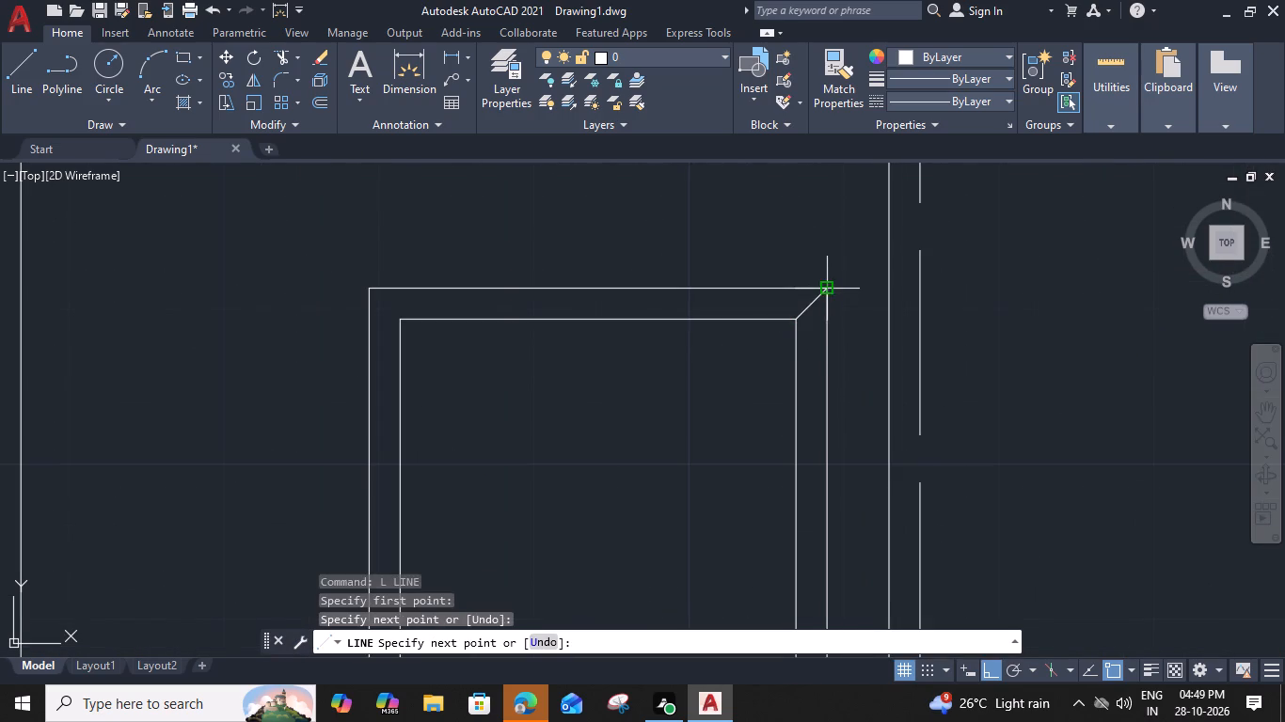
key("space")
left_click_drag(400, 323, 391, 321)
left_click(369, 288)
key("space")
Draw diagonal lines joining the inner and outer rectangles at their south-west and south-east corners.
scroll(372, 290, "down", 3)
middle_click_drag(435, 423, 469, 357)
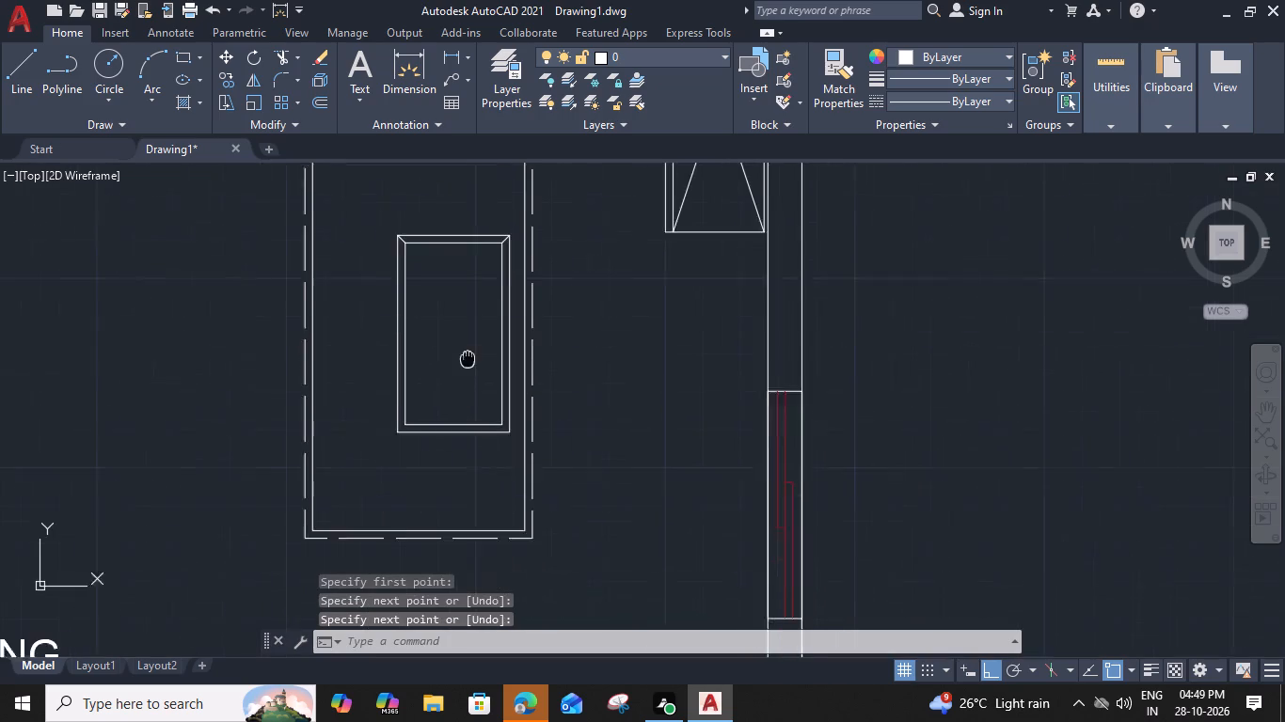
middle_click_drag(469, 357, 476, 356)
scroll(424, 426, "up", 4)
key("space")
left_click(387, 377)
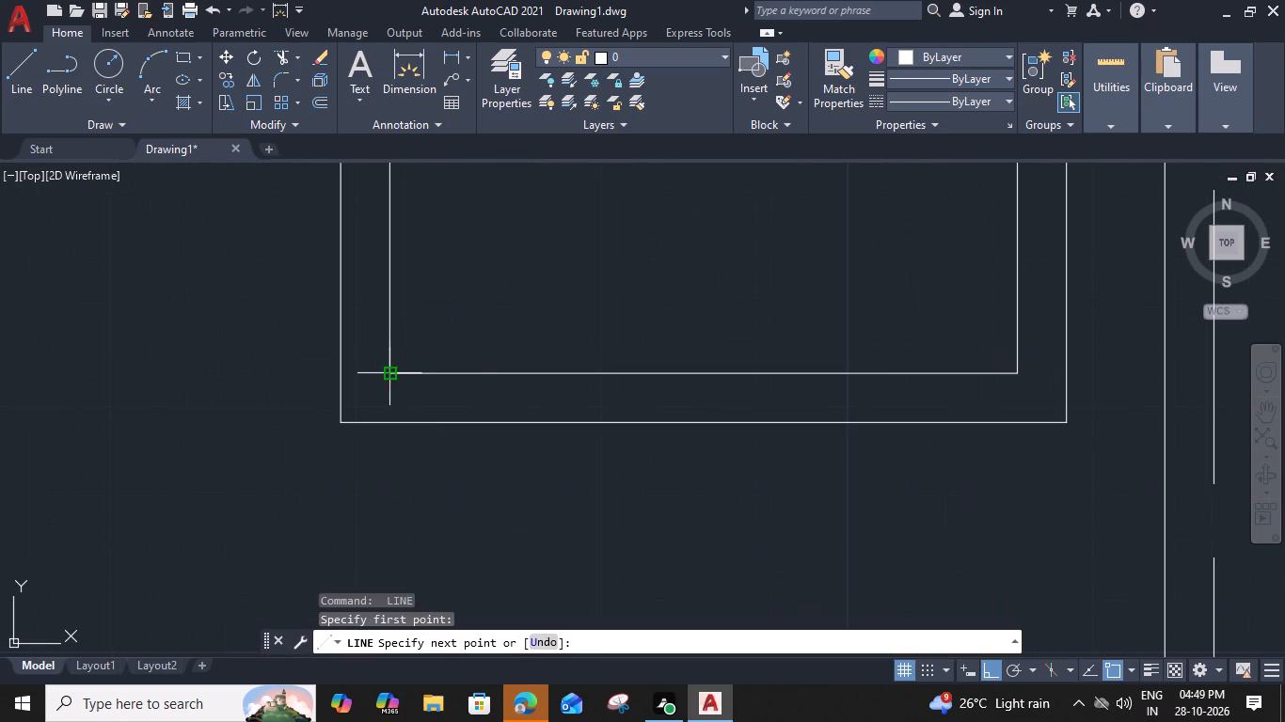
left_click(341, 423)
key("space")
key("space")
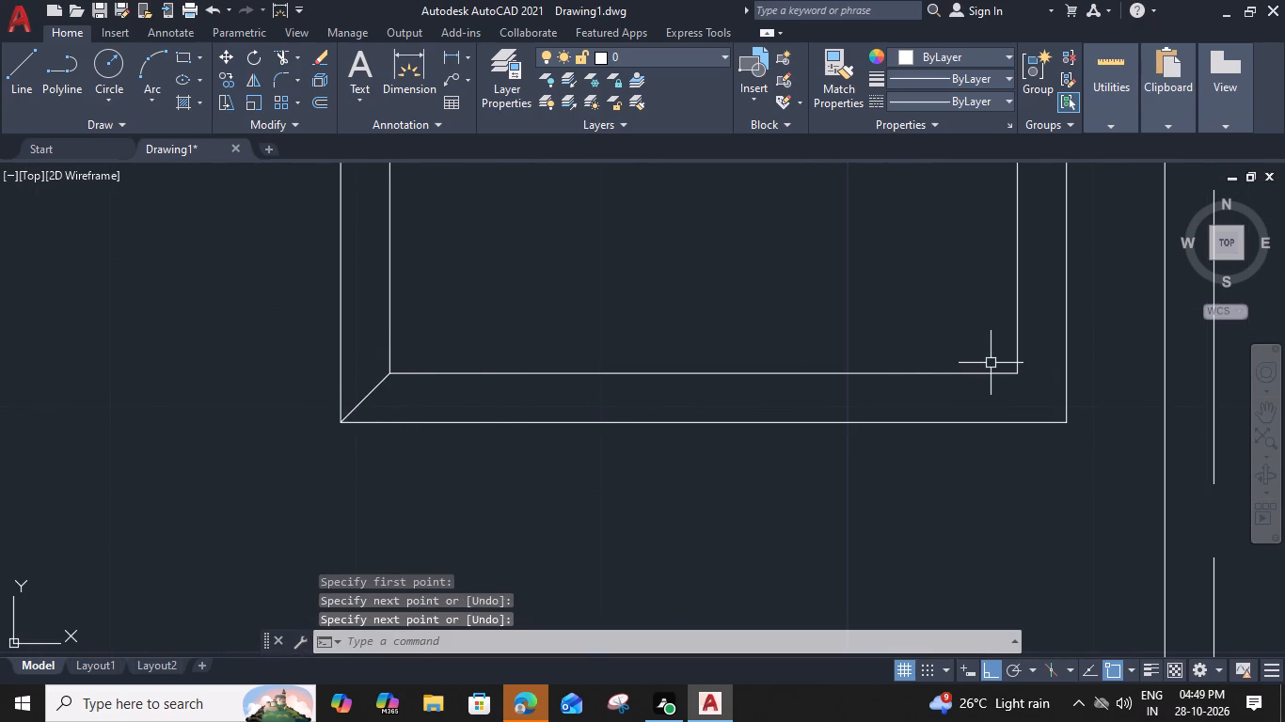
left_click(1021, 377)
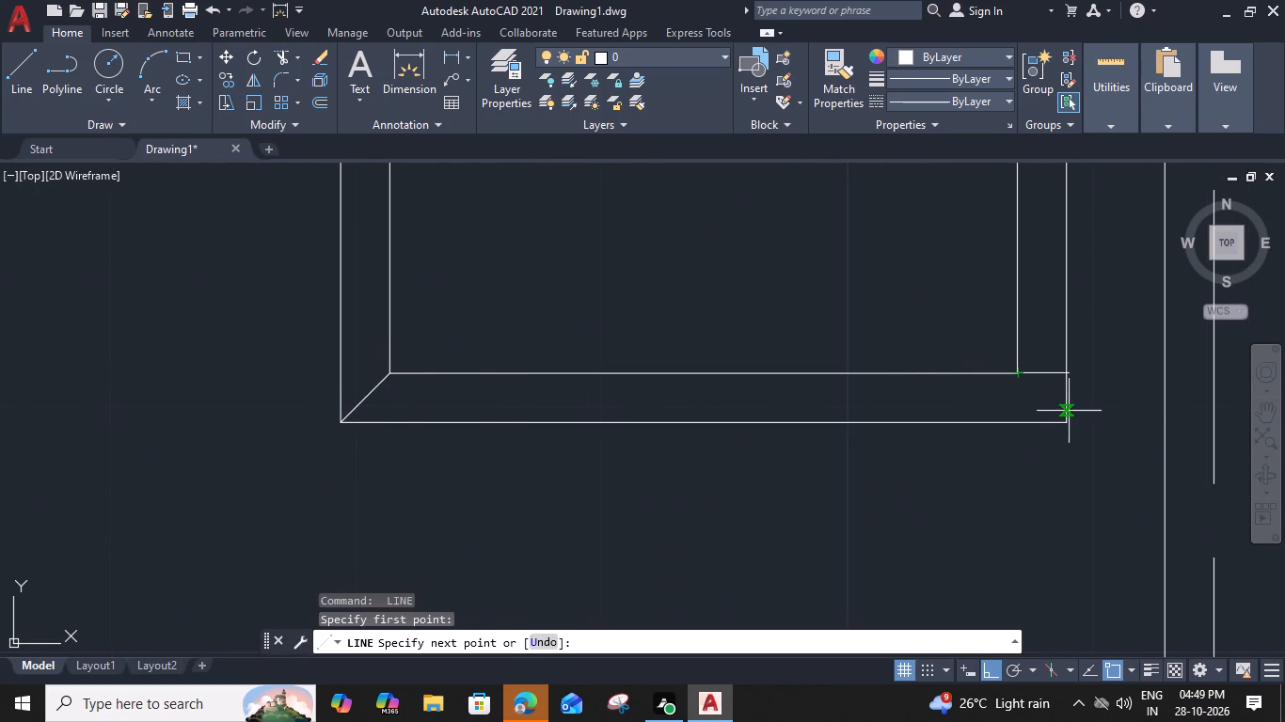
left_click(1063, 417)
key("space")
Draw a circle of about 6" radius, roughly centred across the width in the north part of the inner rectangle.
scroll(881, 266, "down", 2)
middle_click_drag(875, 270, 869, 412)
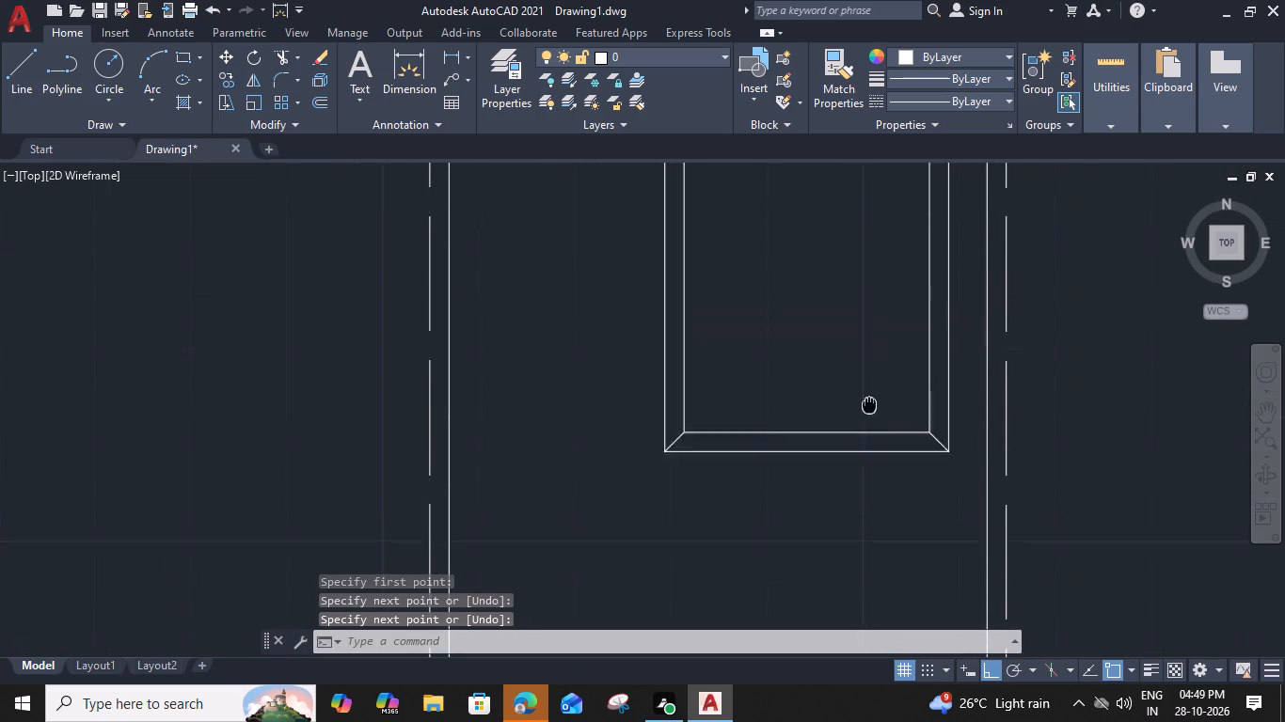
middle_click_drag(869, 412, 870, 505)
scroll(856, 461, "down", 1)
middle_click_drag(833, 353, 817, 437)
scroll(849, 337, "up", 2)
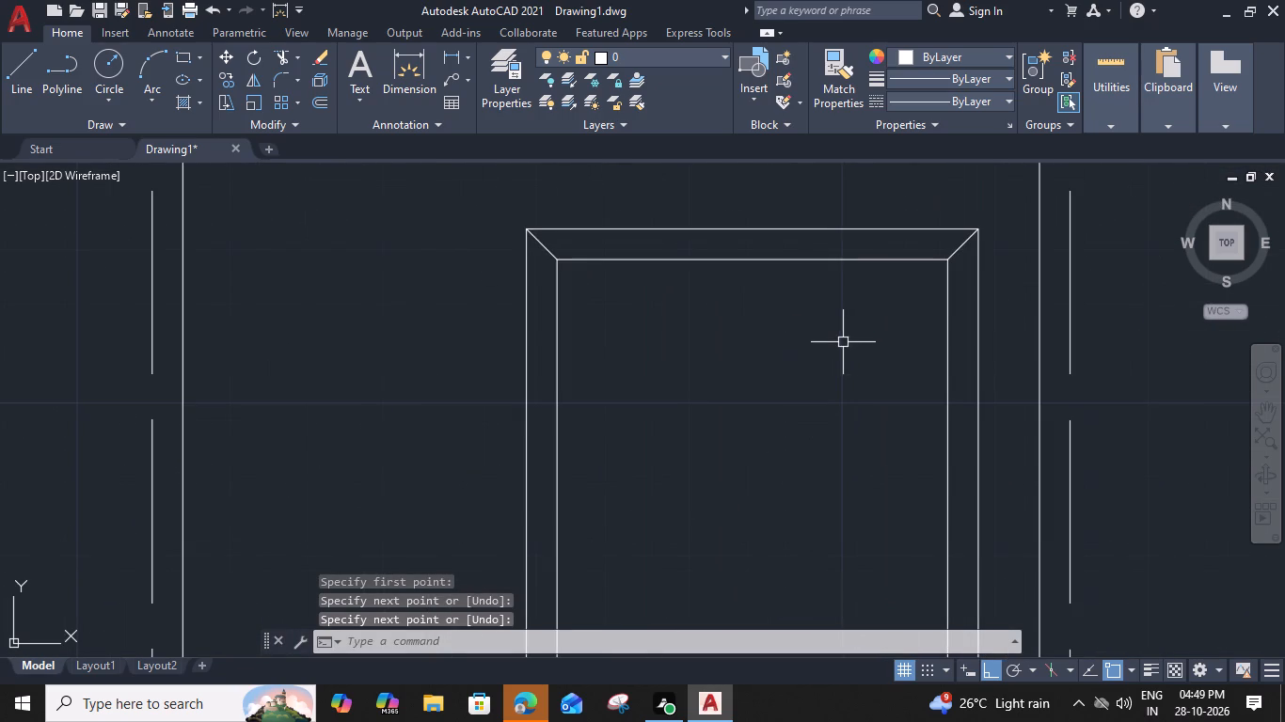
type("C")
key("space")
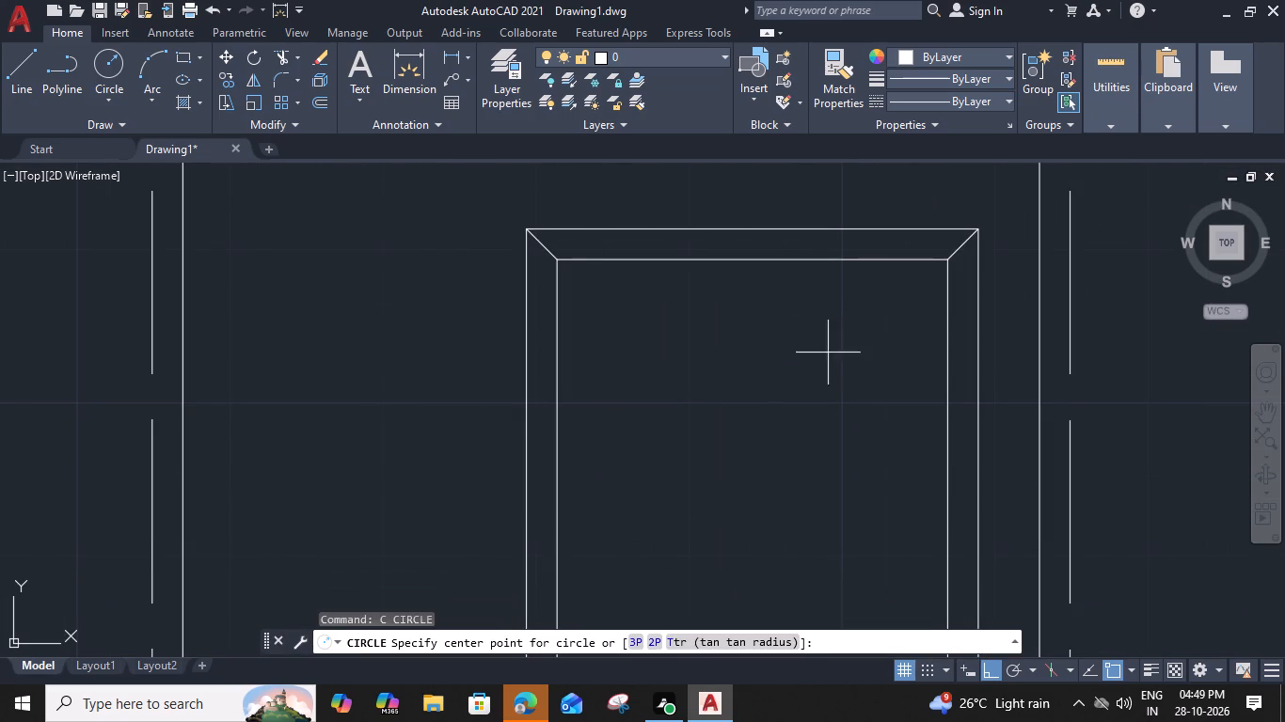
left_click(744, 411)
left_click(814, 505)
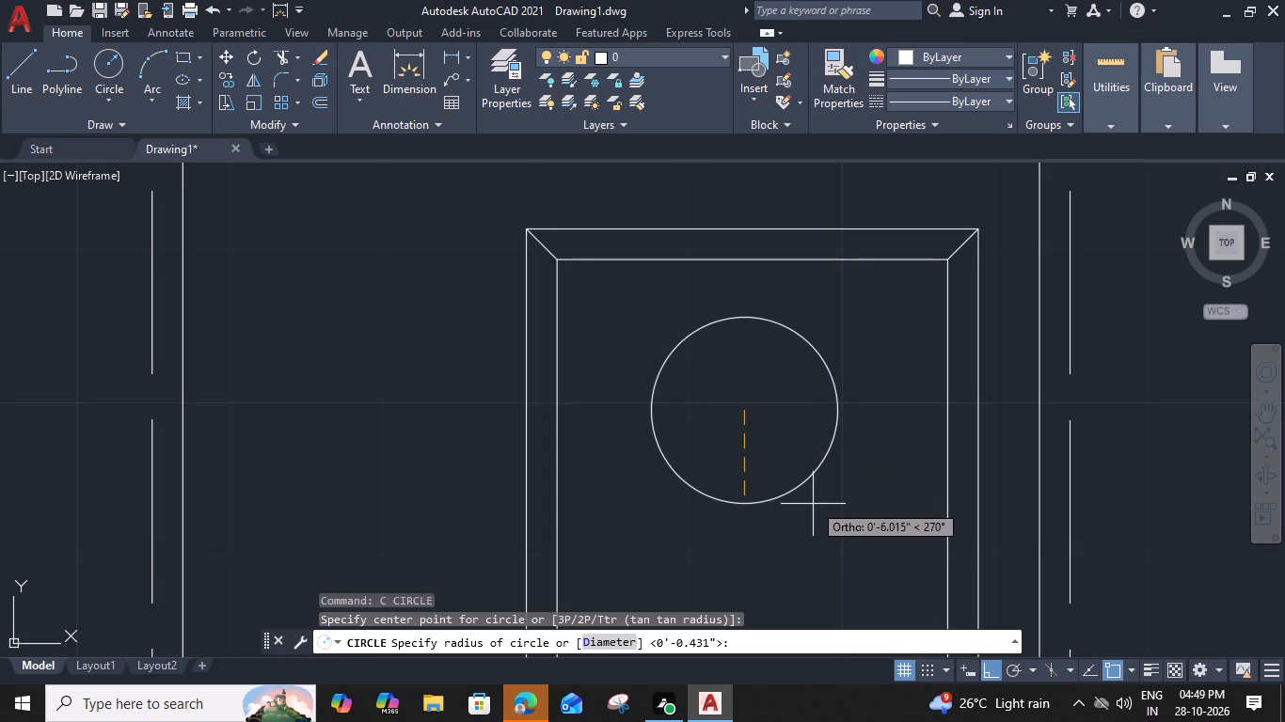
Offset the circle 1" outward once and inward four times successively at 1" spacing to form concentric rings.
left_click(821, 469)
type("O 1")
key("shift+quotedbl")
key("Return")
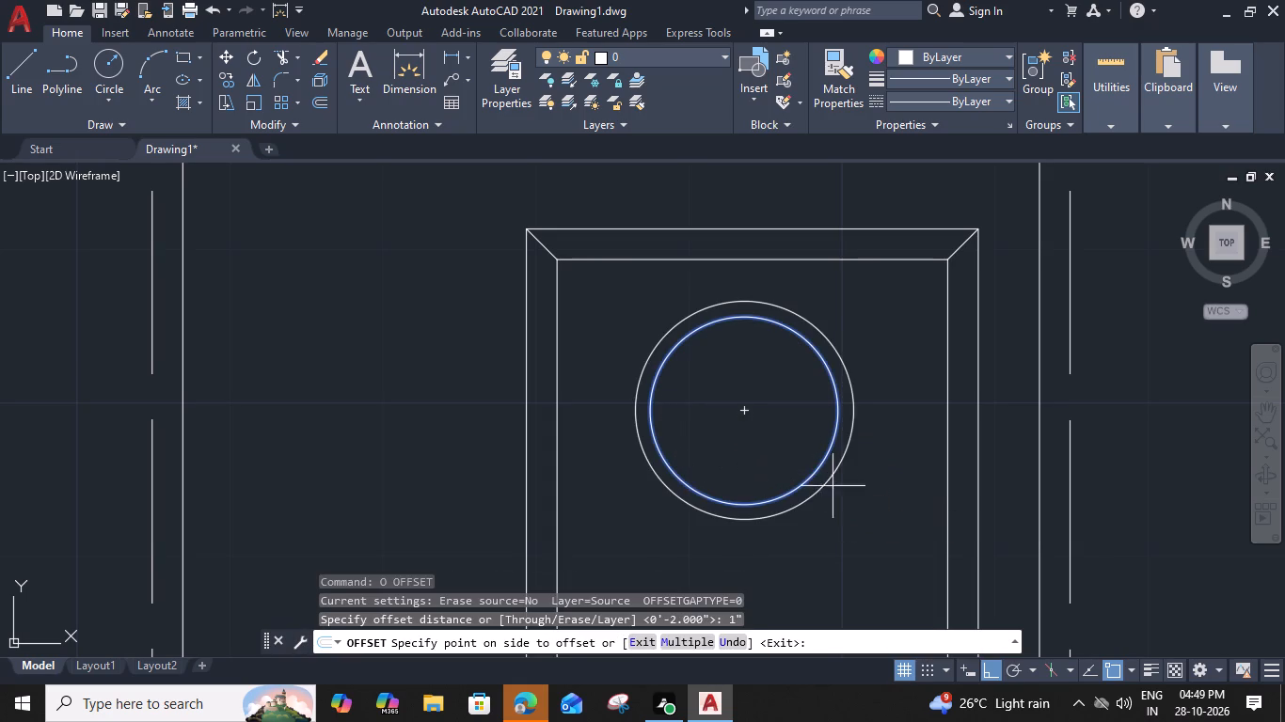
left_click(838, 492)
left_click_drag(818, 466, 809, 466)
left_click(744, 462)
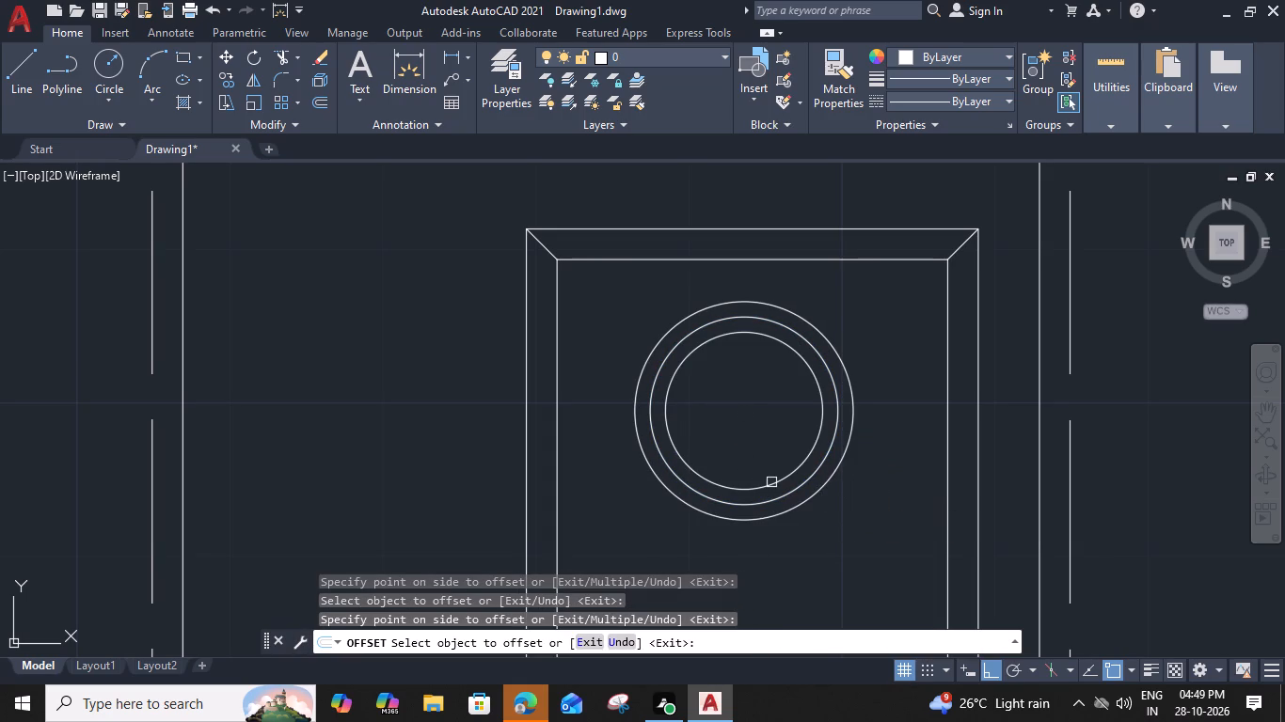
left_click(771, 482)
left_click(754, 446)
left_click(775, 465)
left_click(757, 432)
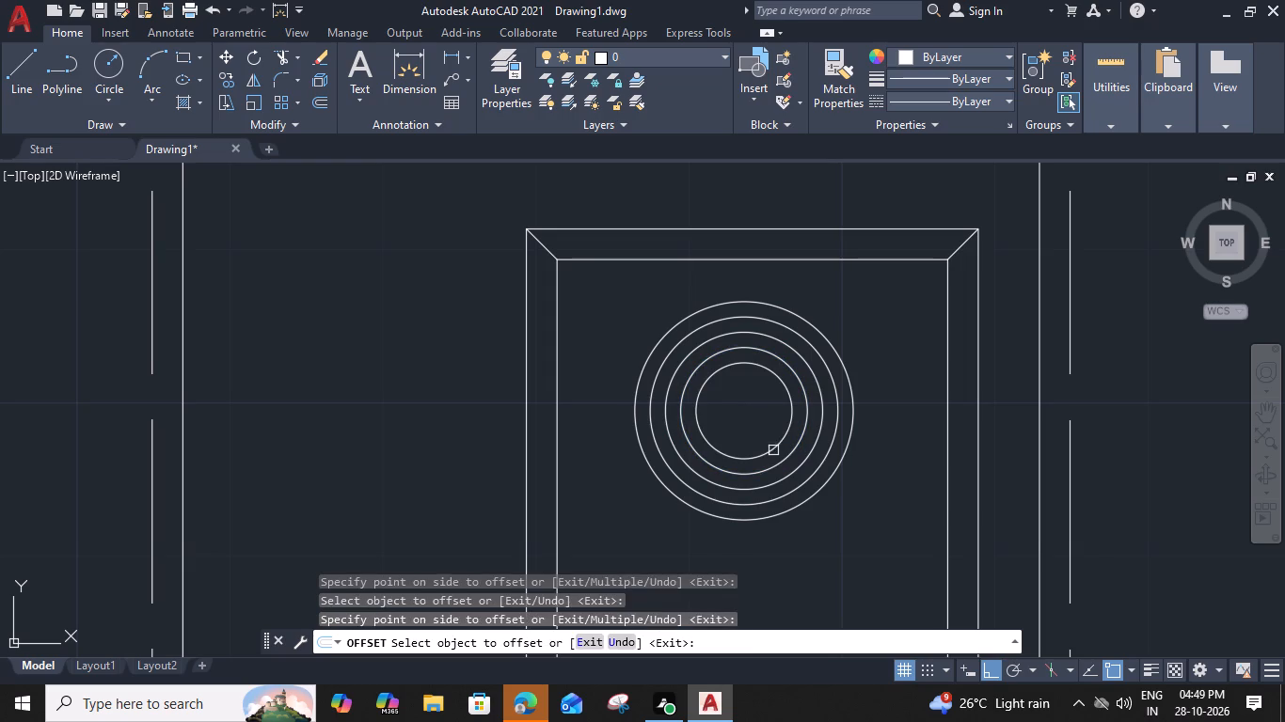
left_click(773, 450)
left_click(758, 430)
key("Escape")
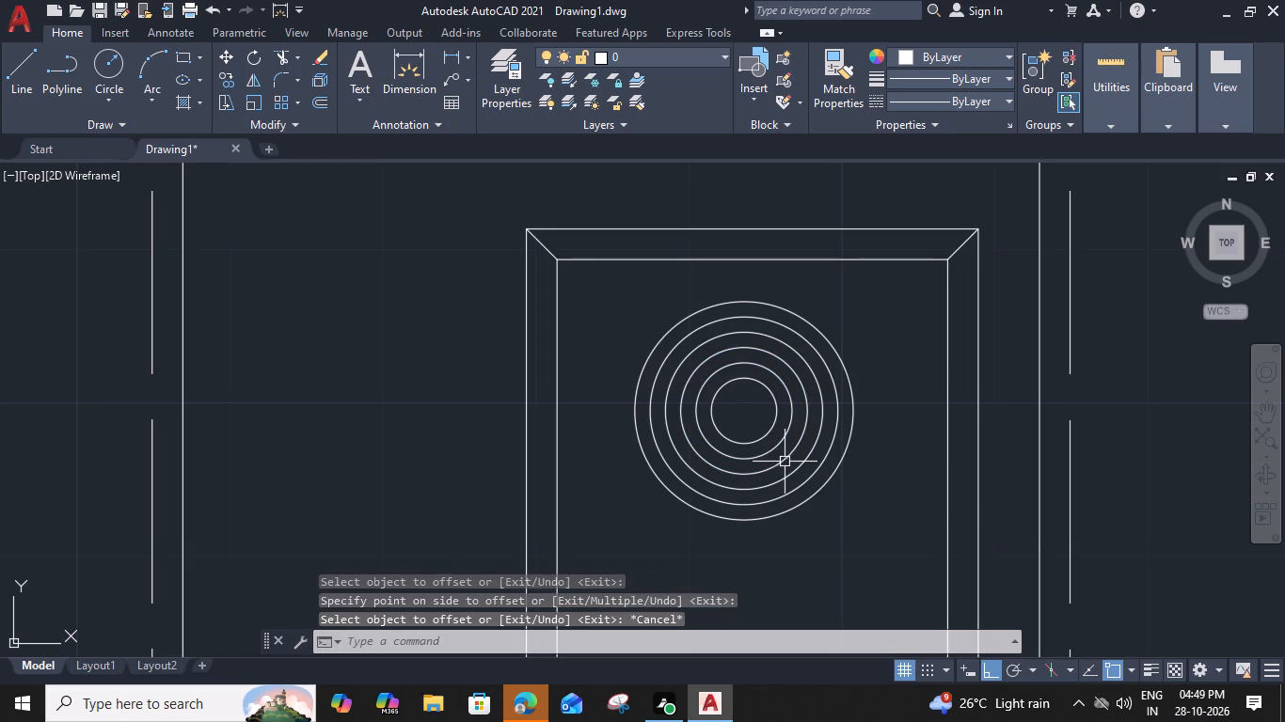
Delete the third circle from the outside and the innermost circle, leaving two pairs of concentric rings.
left_click(795, 467)
key("Delete")
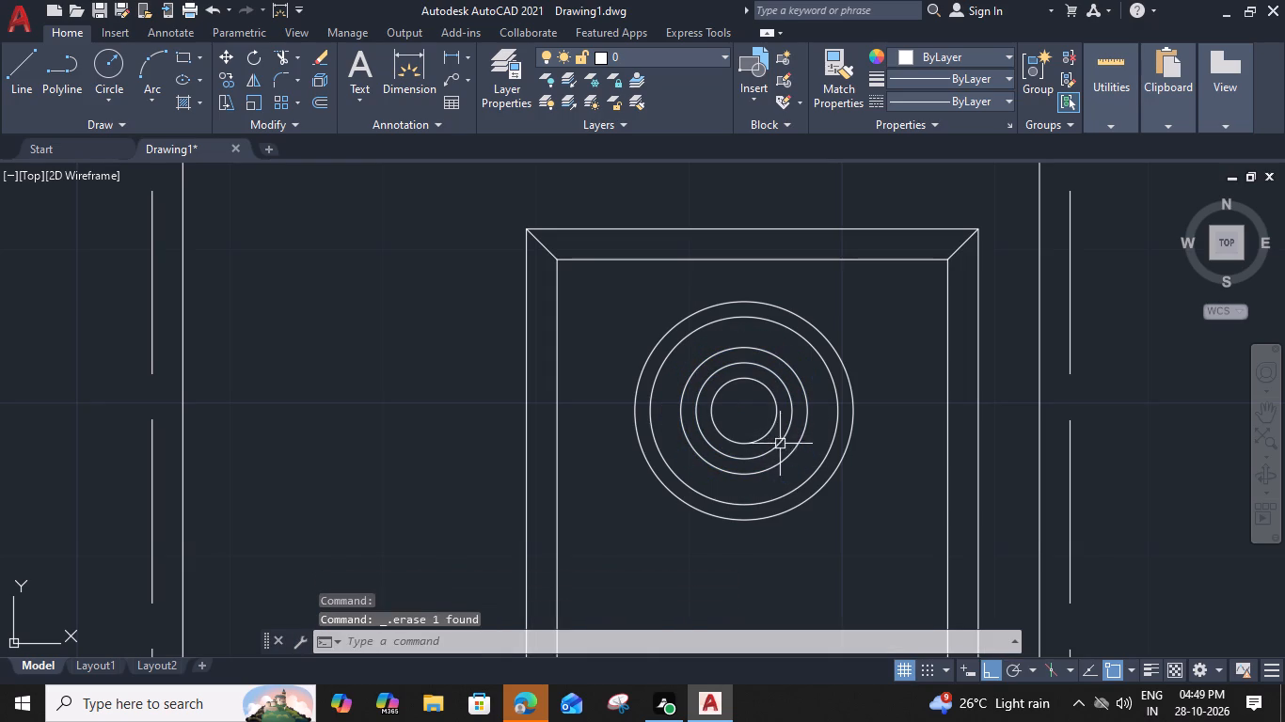
left_click(784, 460)
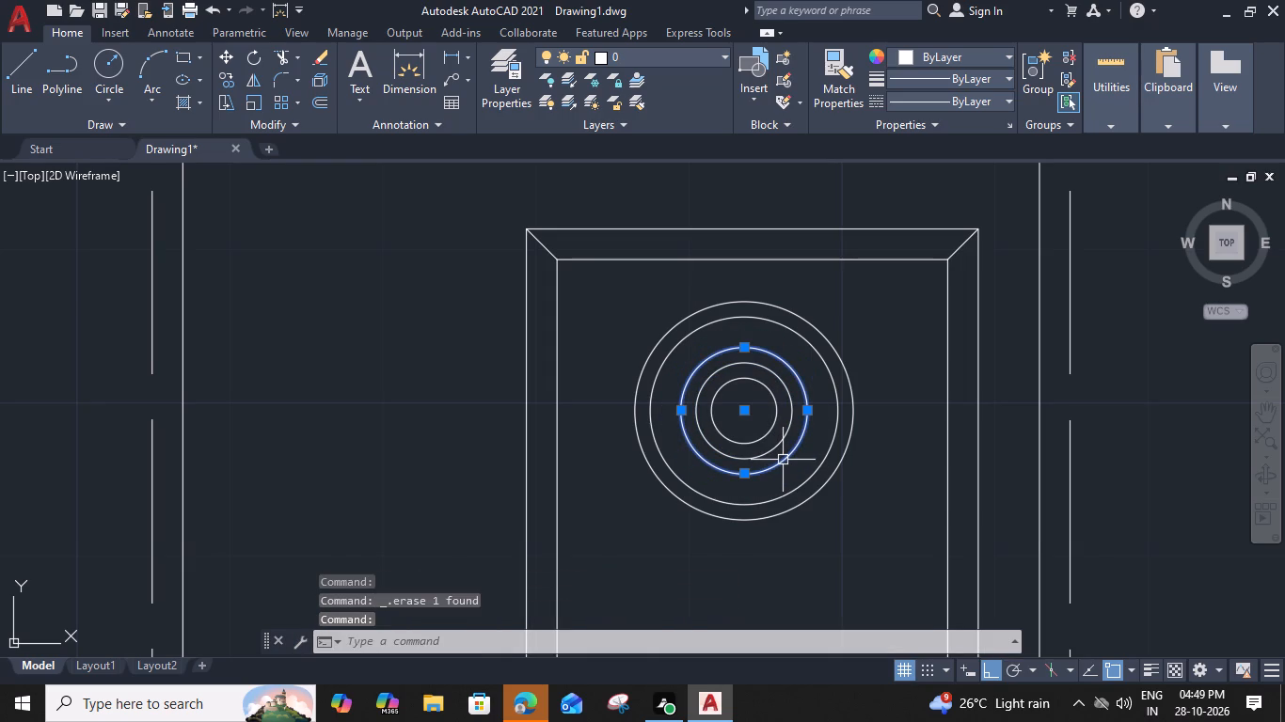
left_click(759, 431)
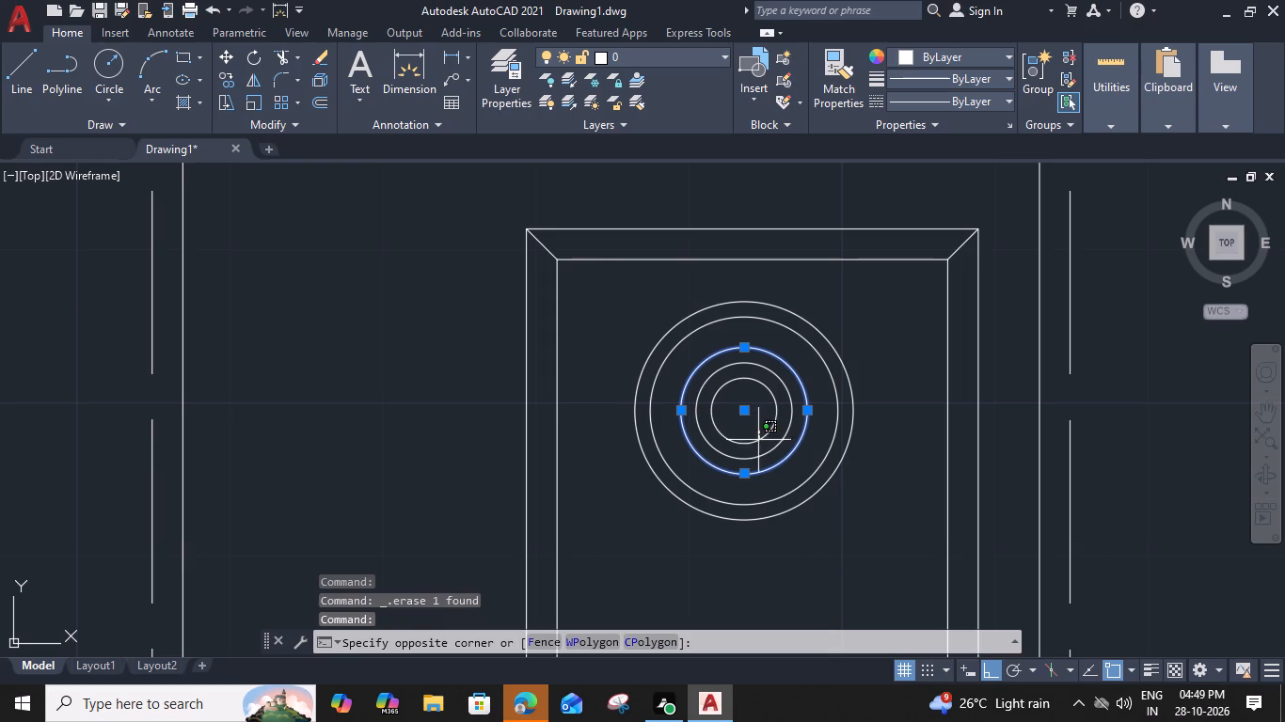
left_click(752, 444)
key("Delete")
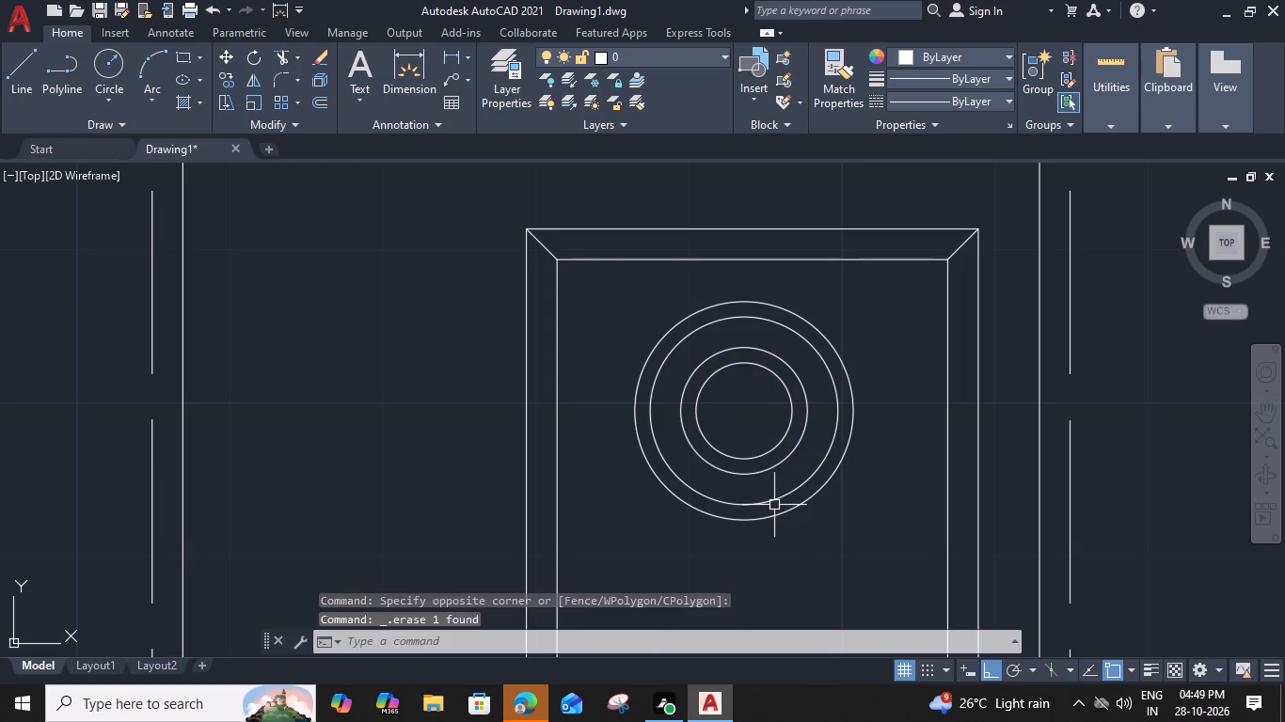
Draw a vertical and a horizontal diameter line across the outermost circle, between its opposite quadrant points.
key("l")
key("space")
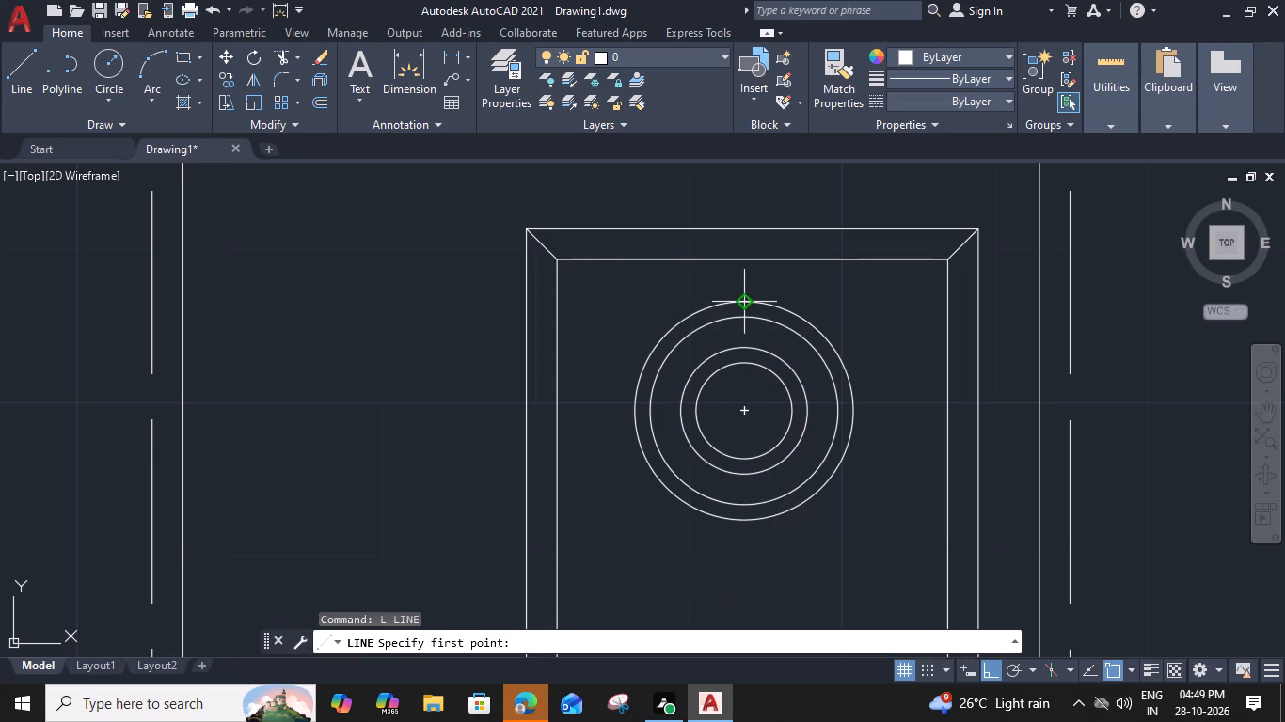
left_click(743, 299)
left_click(745, 521)
key("space")
key("space")
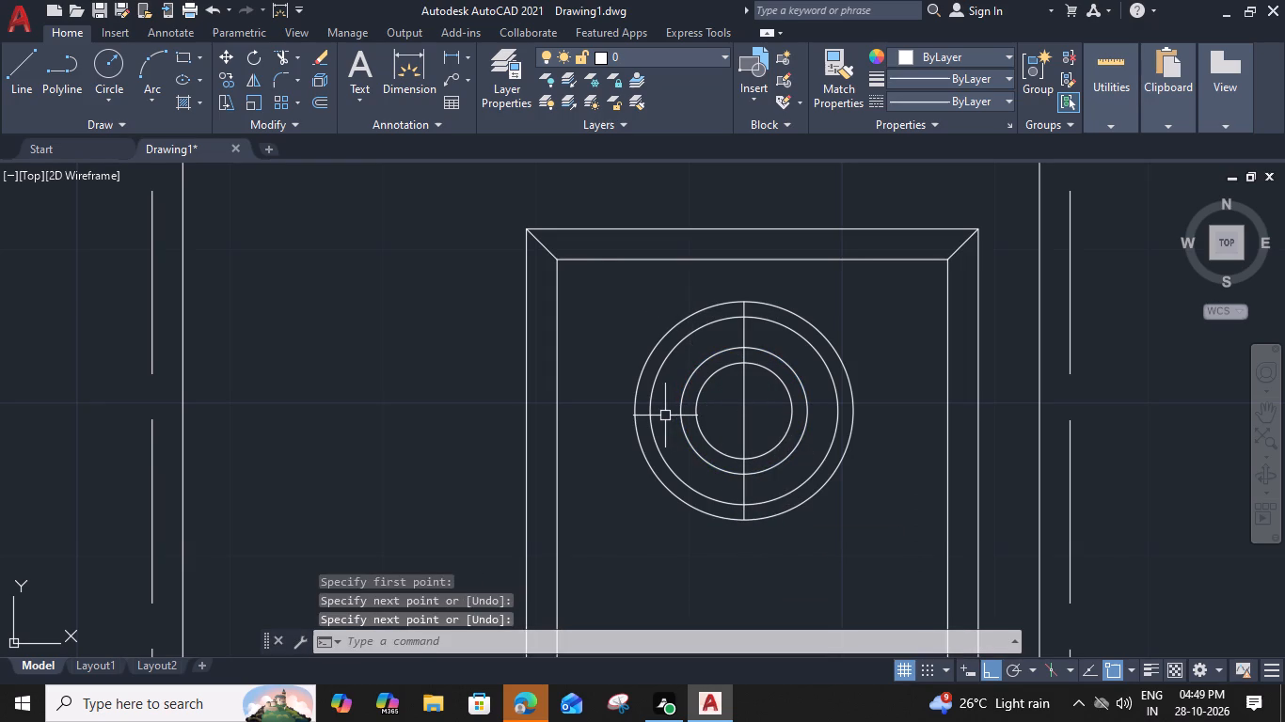
left_click(633, 411)
left_click(858, 414)
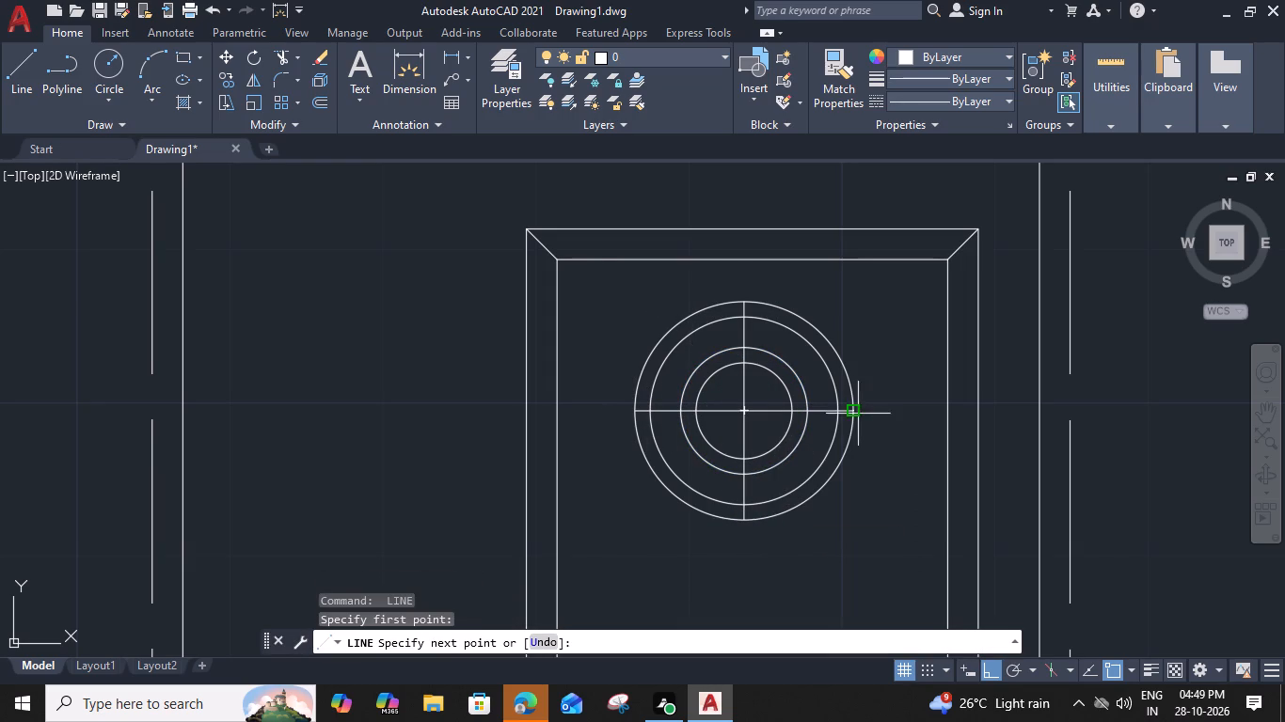
key("space")
key("space")
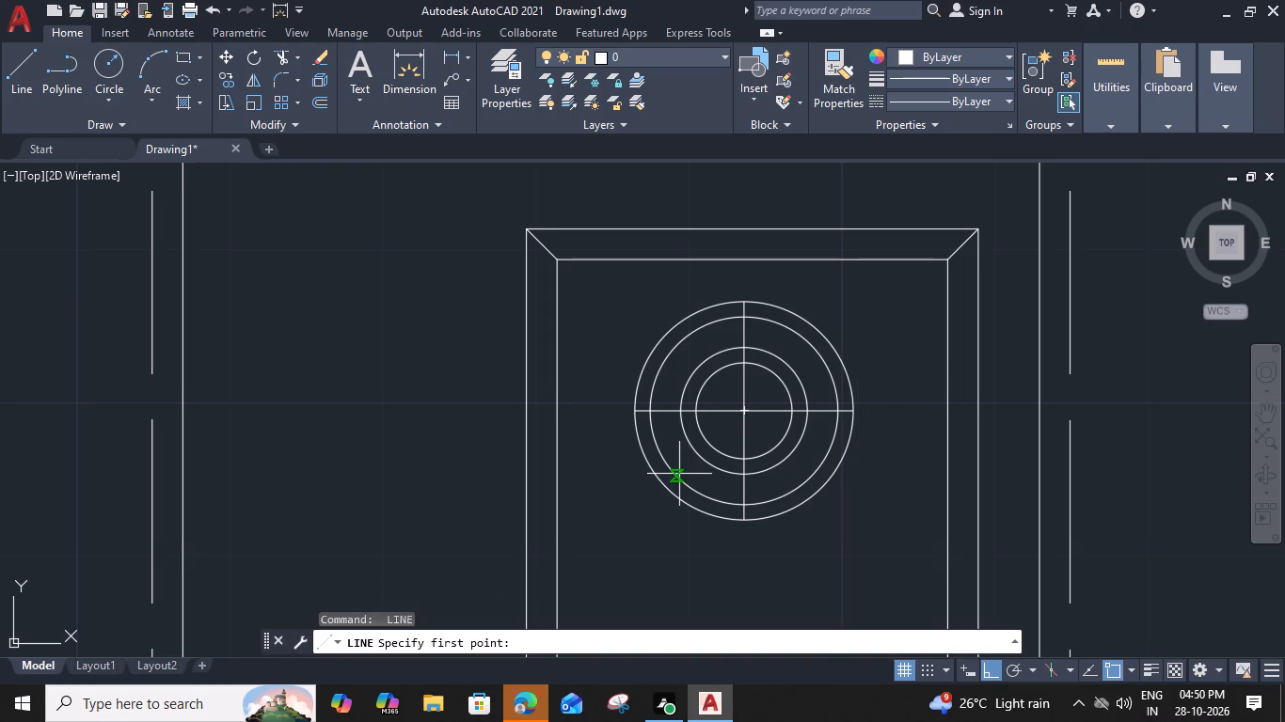
key("Escape")
Offset the horizontal diameter line 0.6" to both its north and south sides.
left_click(765, 409)
type("O 0.")
key("6")
key("shift+quotedbl")
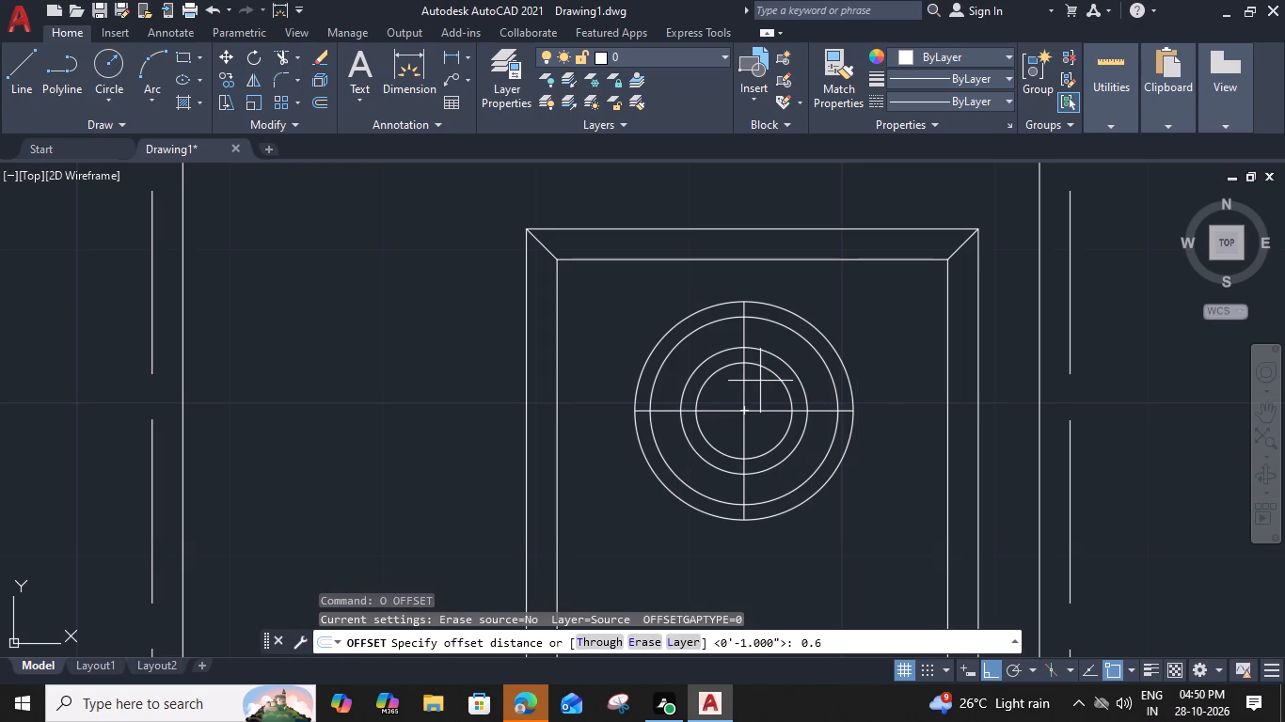
key("Return")
left_click(767, 385)
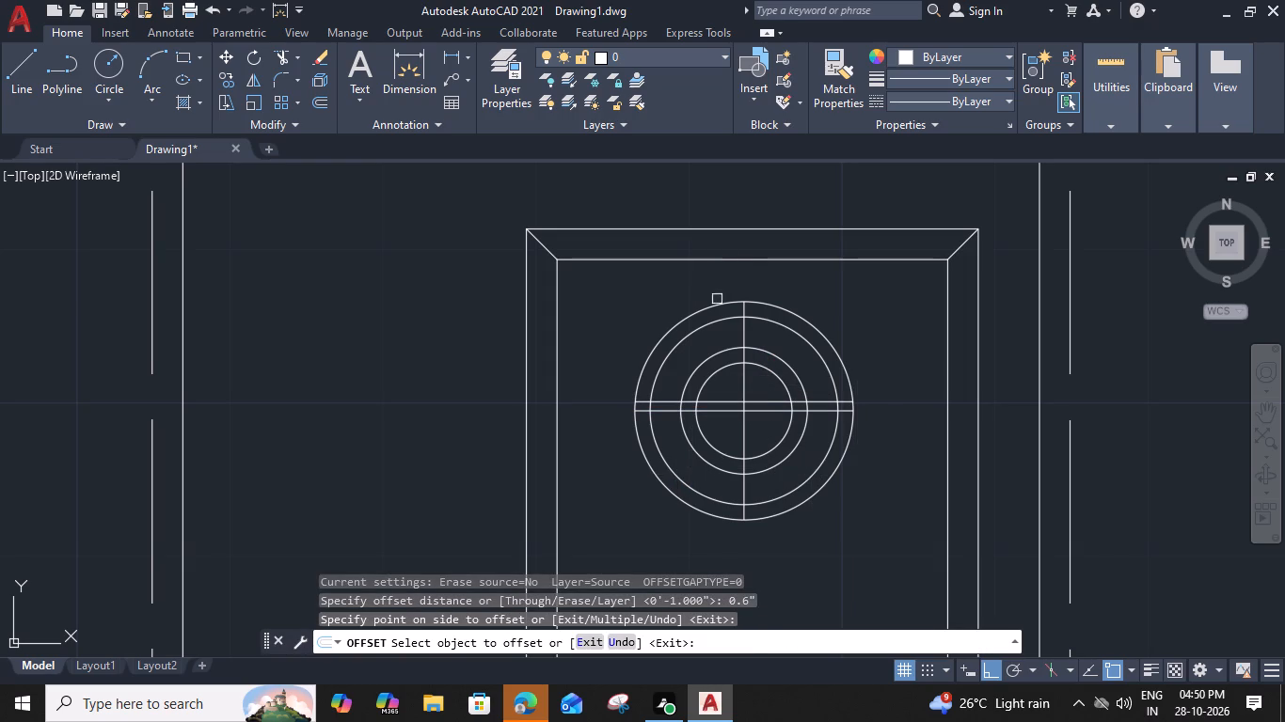
left_click(769, 413)
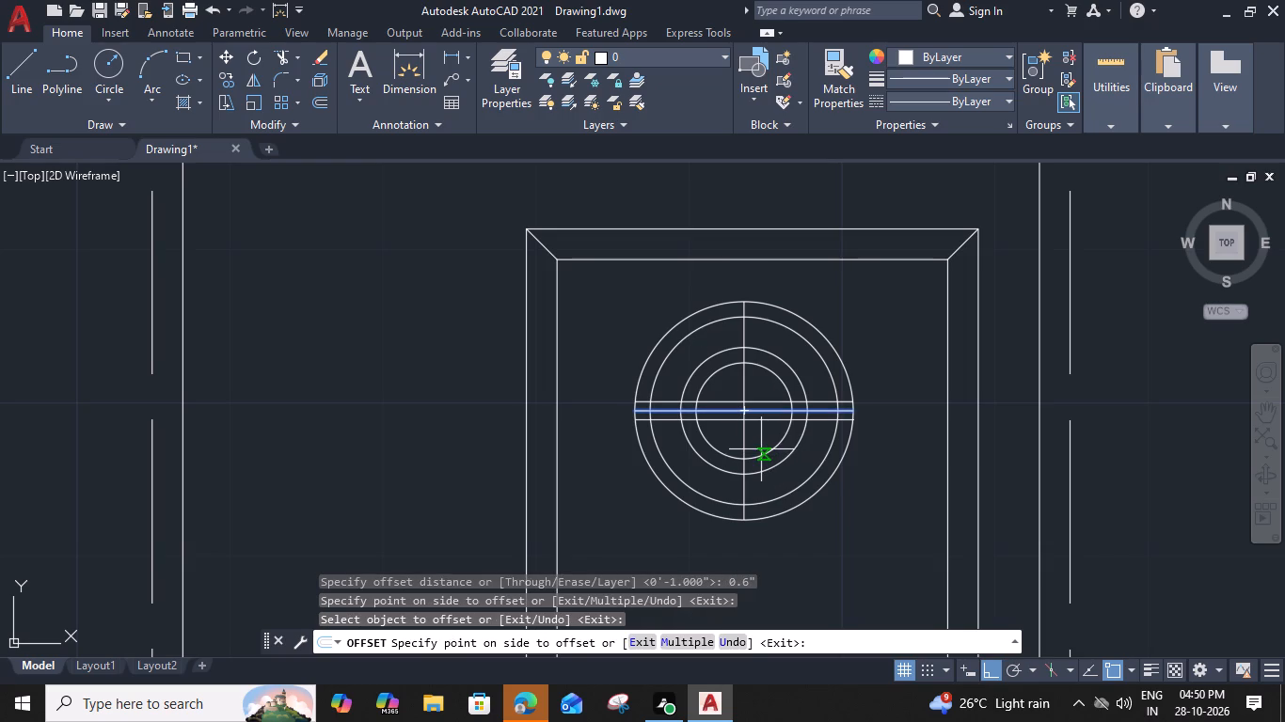
left_click(760, 449)
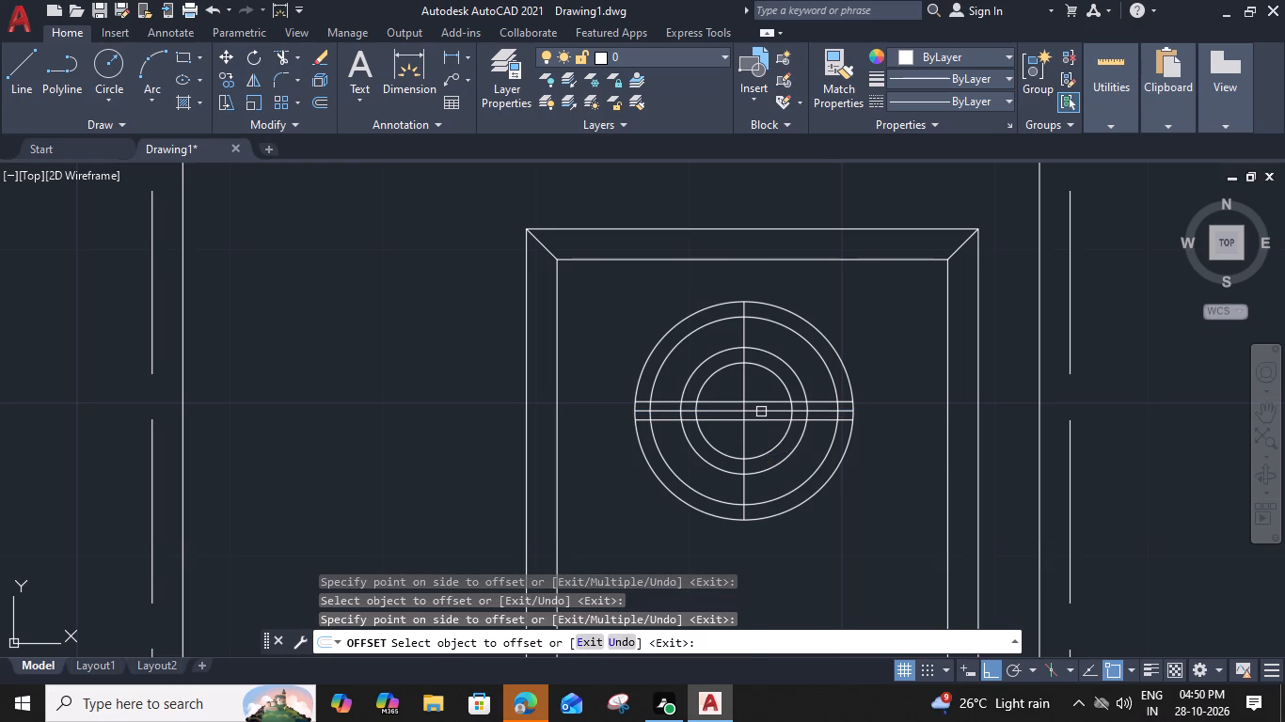
Offset the vertical diameter line 0.6" to both its east and west sides.
left_click(743, 386)
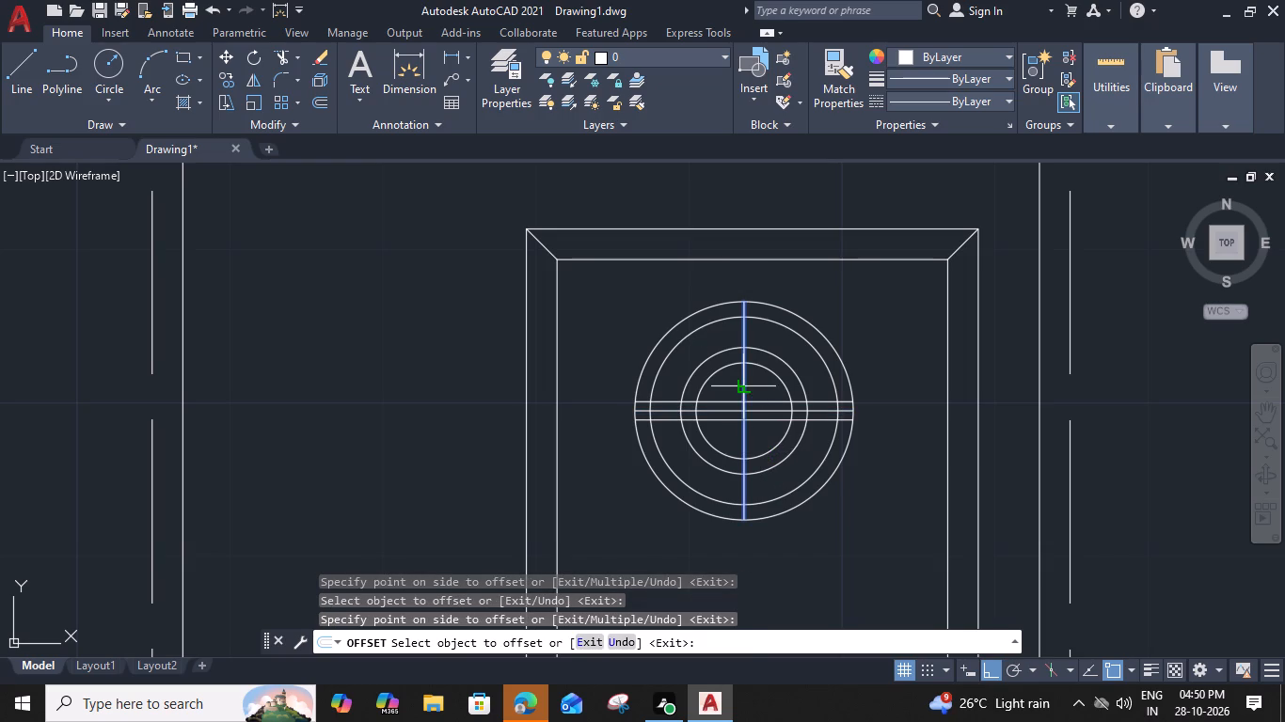
left_click(767, 402)
left_click(739, 385)
left_click(741, 389)
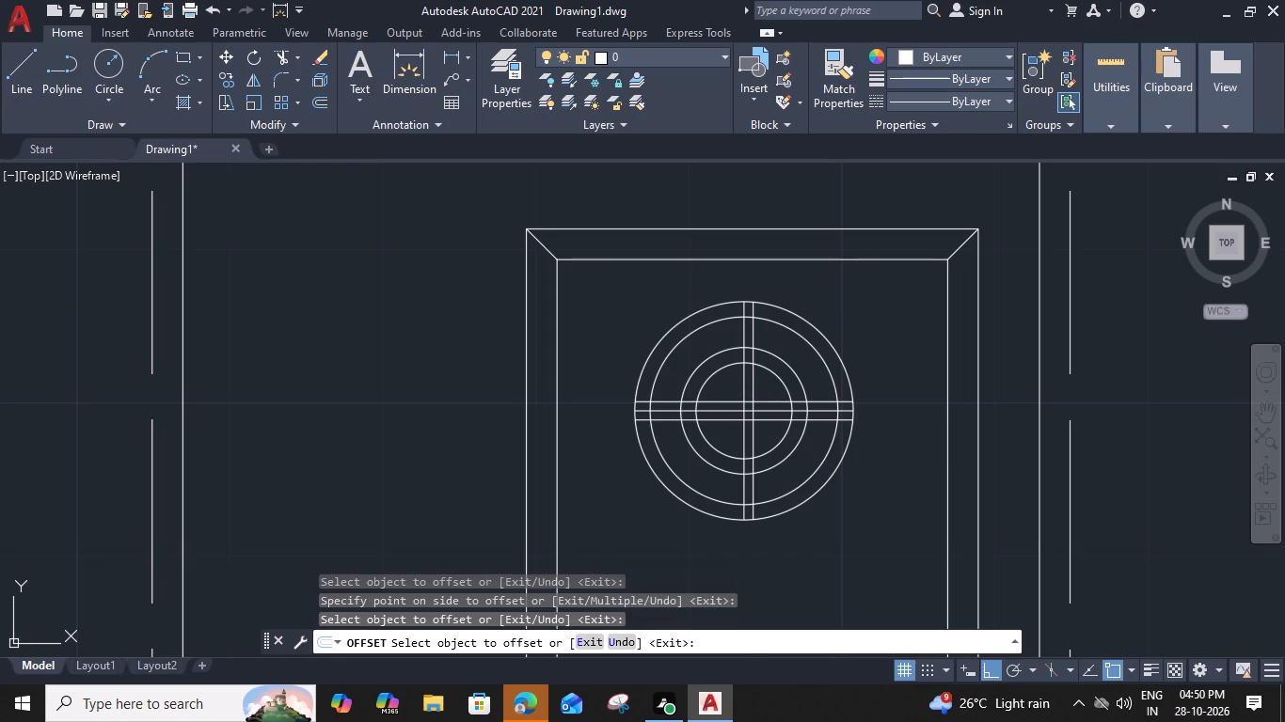
left_click(704, 395)
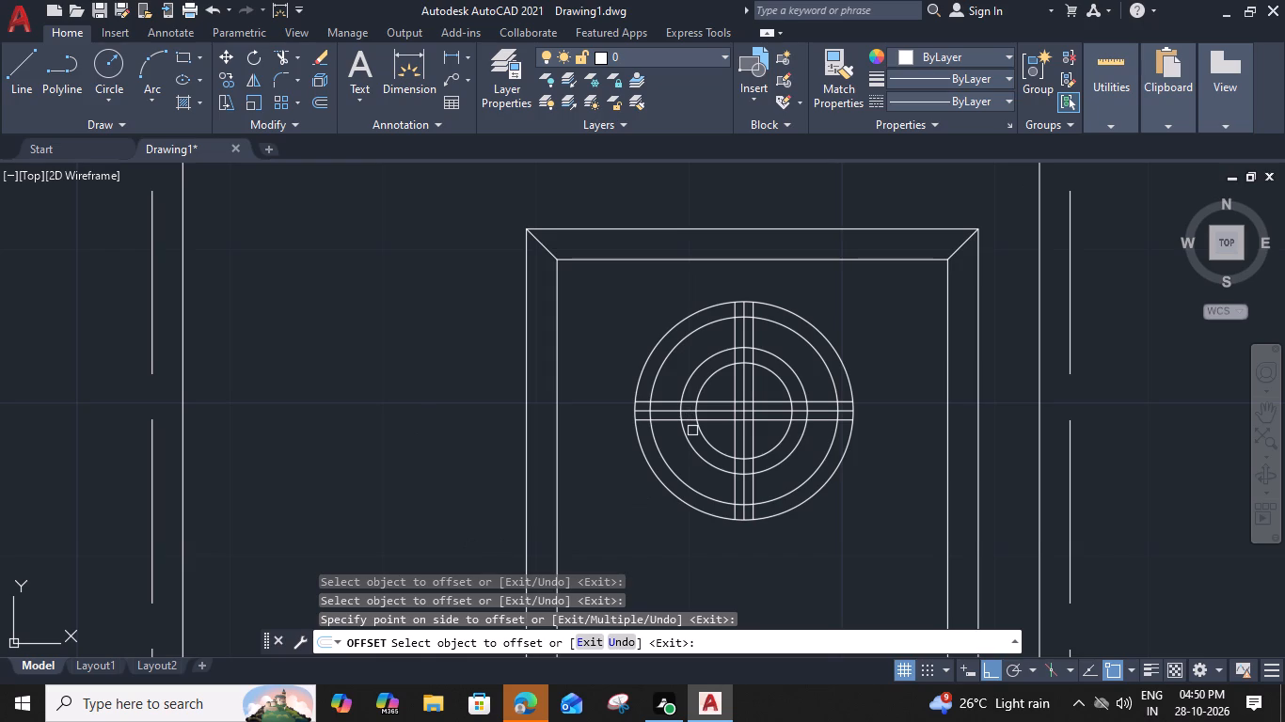
key("Escape")
Delete the original horizontal and vertical diameter lines running through the circles' centre.
scroll(754, 412, "up", 2)
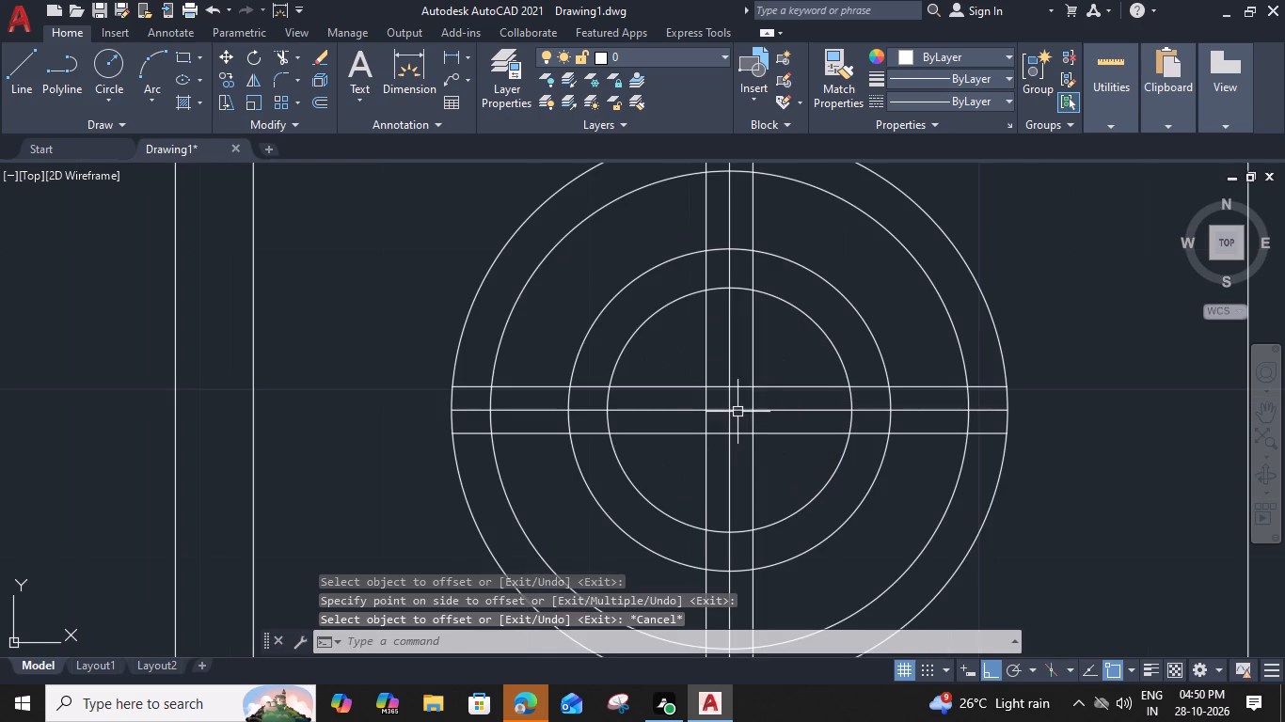
left_click(738, 411)
key("Delete")
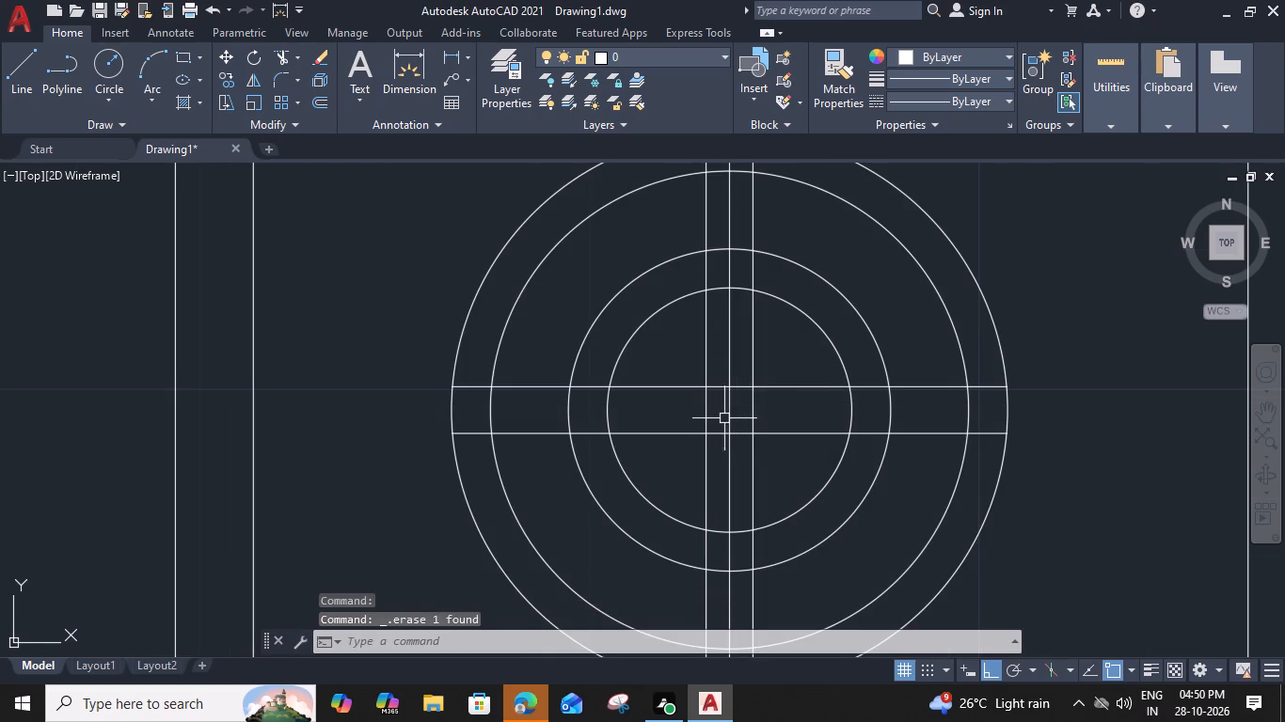
left_click(725, 418)
key("Delete")
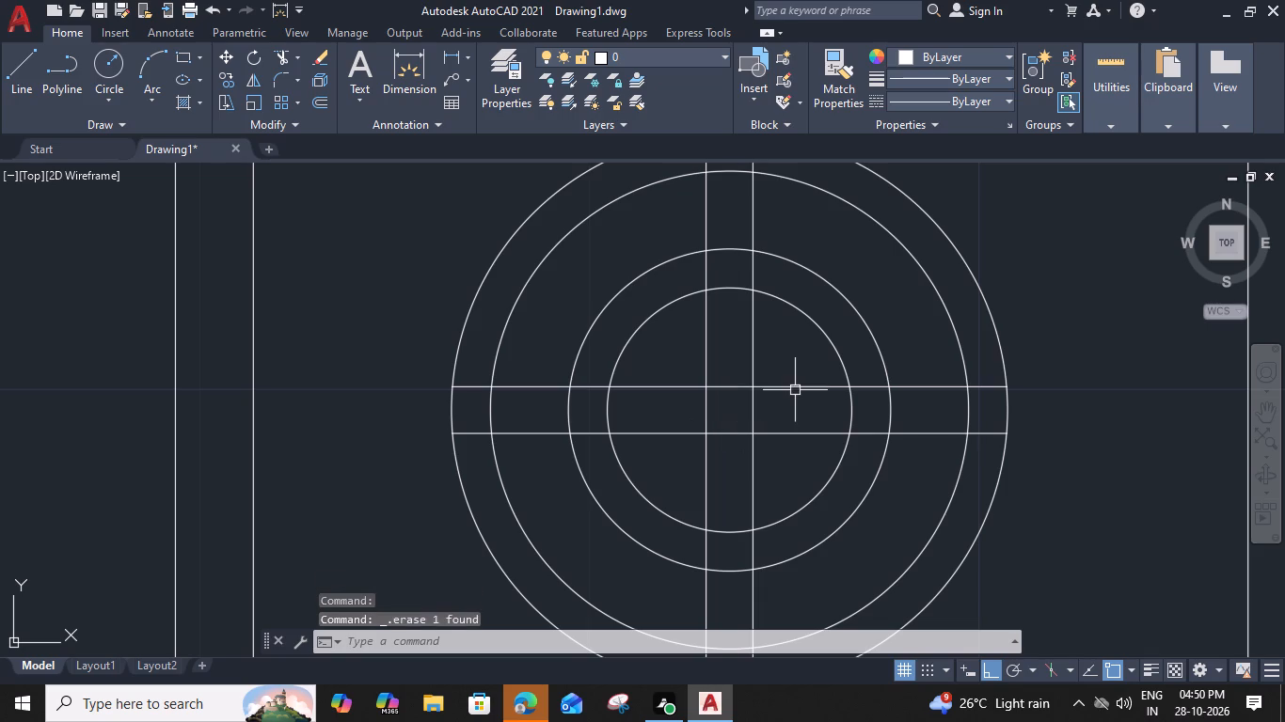
Offset each of the four remaining crossbar lines 0.2" outward, away from the circles' centre.
left_click(800, 388)
key("o")
key("space")
key("0")
key("period")
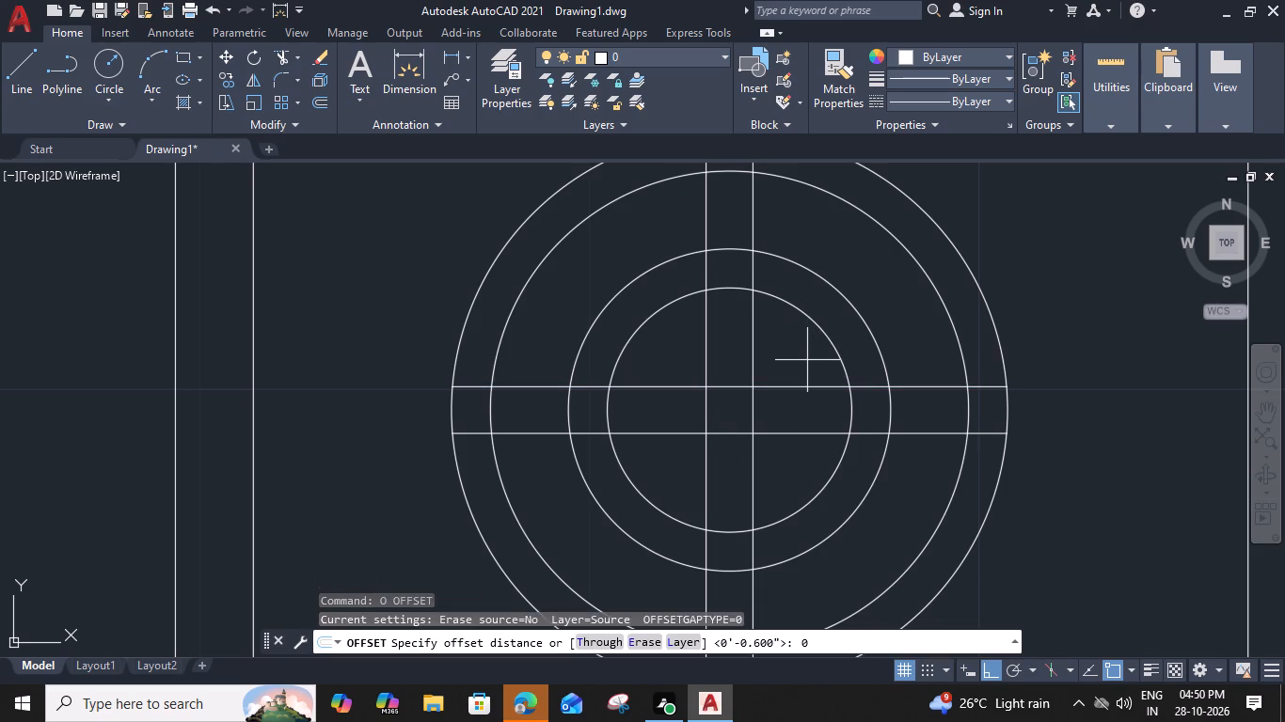
key("2")
key("shift+quotedbl")
key("Return")
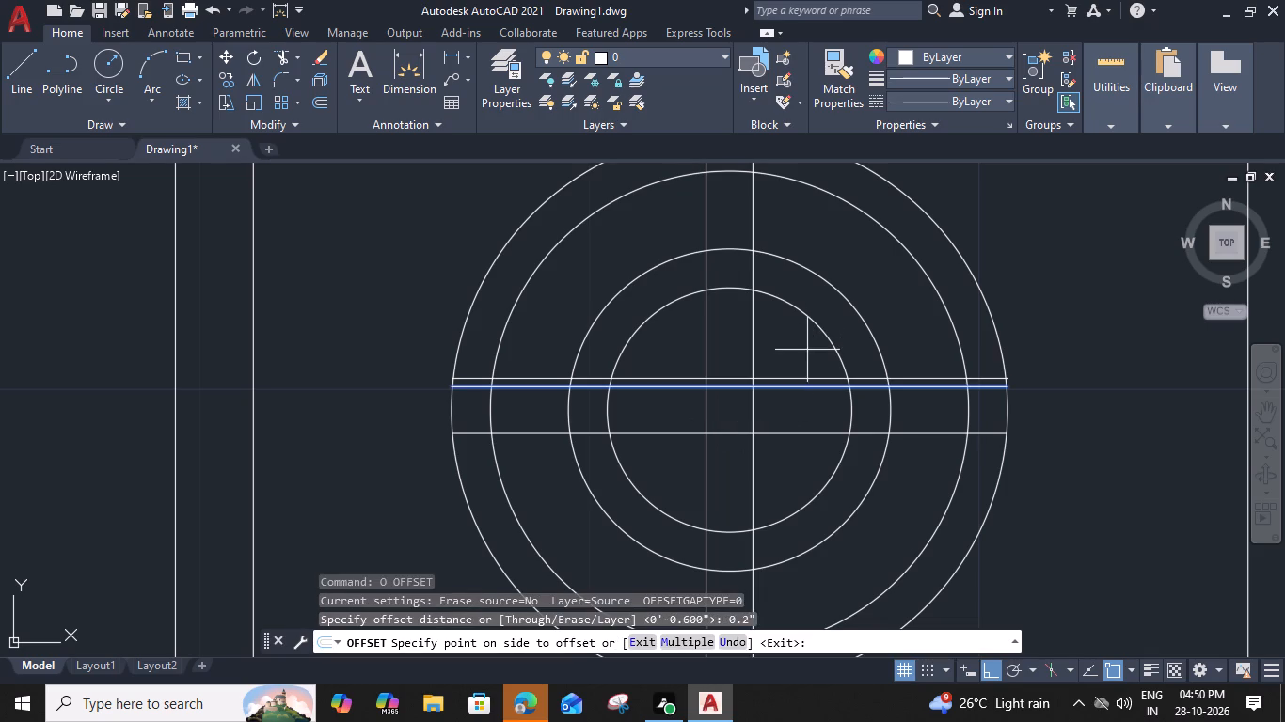
left_click(808, 349)
left_click(789, 437)
left_click(785, 464)
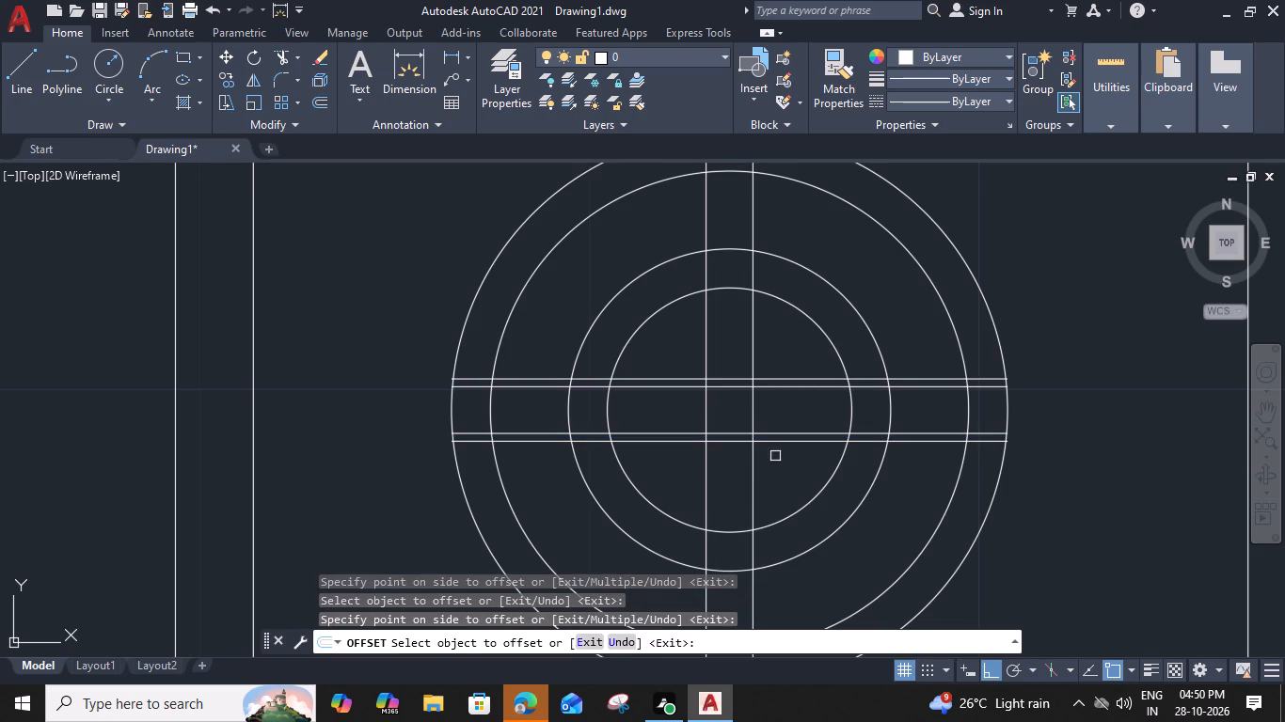
left_click(753, 412)
left_click(786, 428)
left_click(704, 419)
left_click(658, 418)
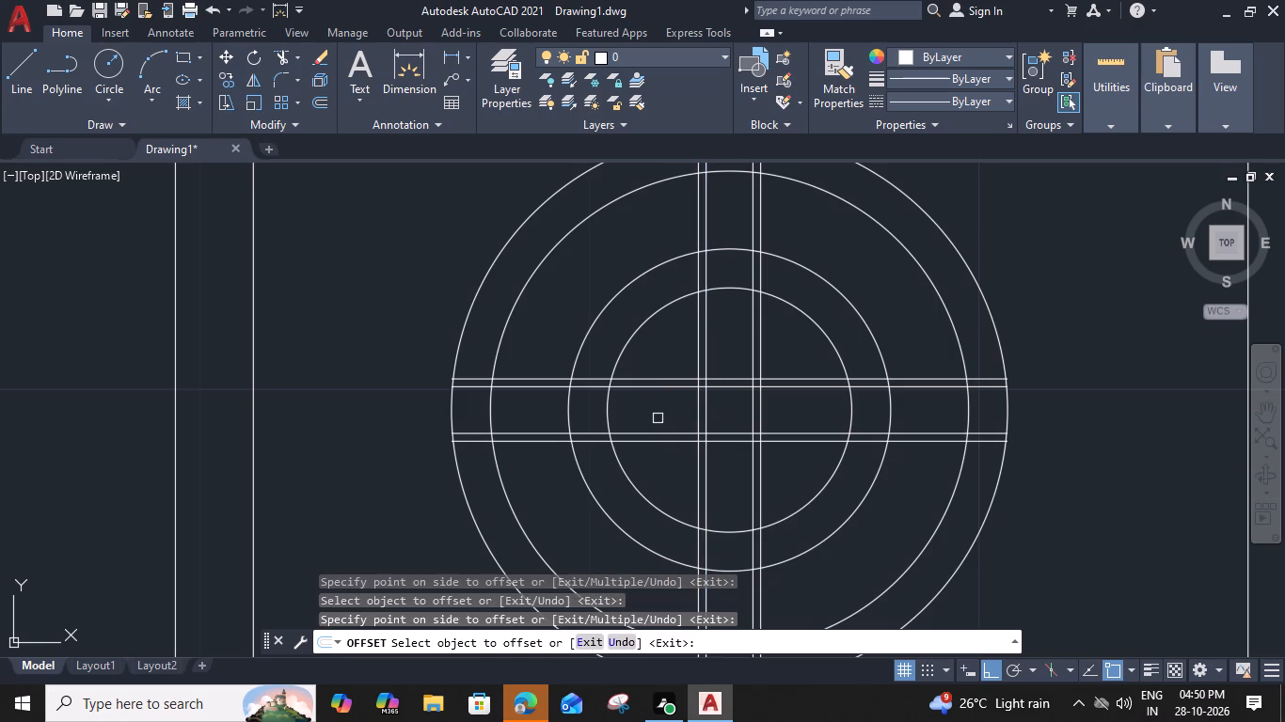
key("Escape")
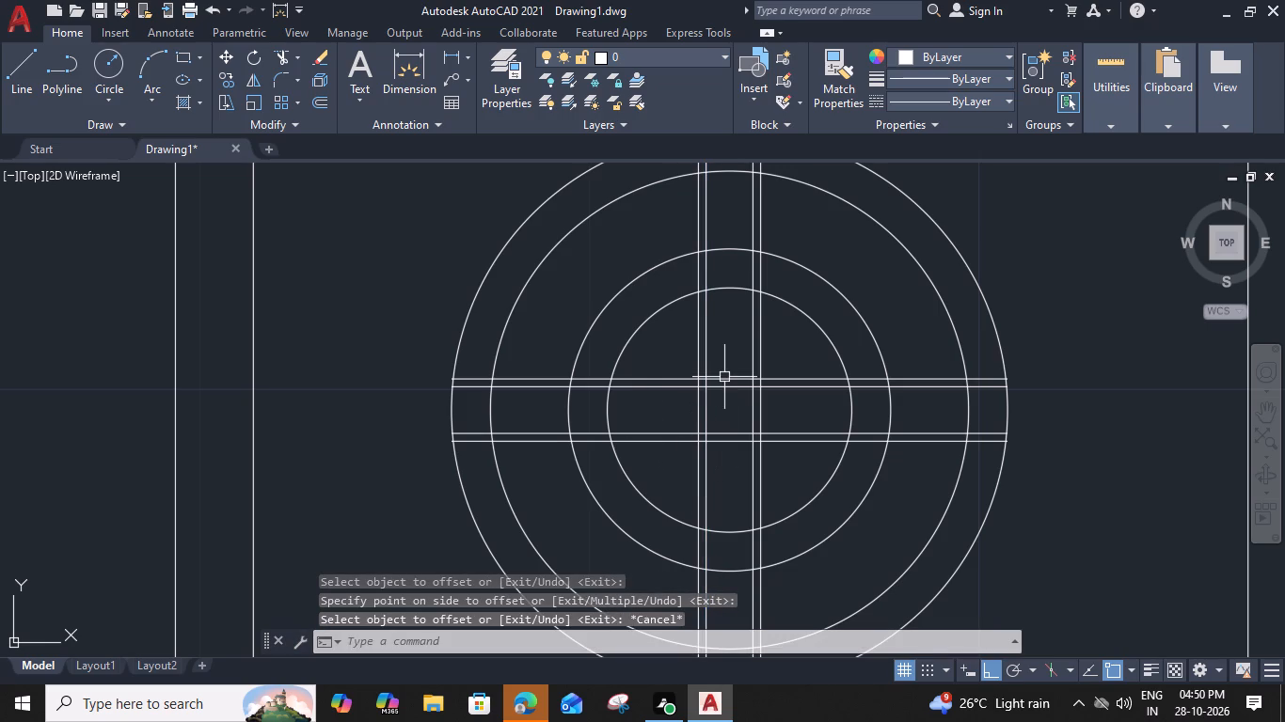
Trim the overlapping line segments at the crossbars' northwest, northeast and southeast crossings around the central square.
type("TR")
key("space")
scroll(722, 388, "up", 2)
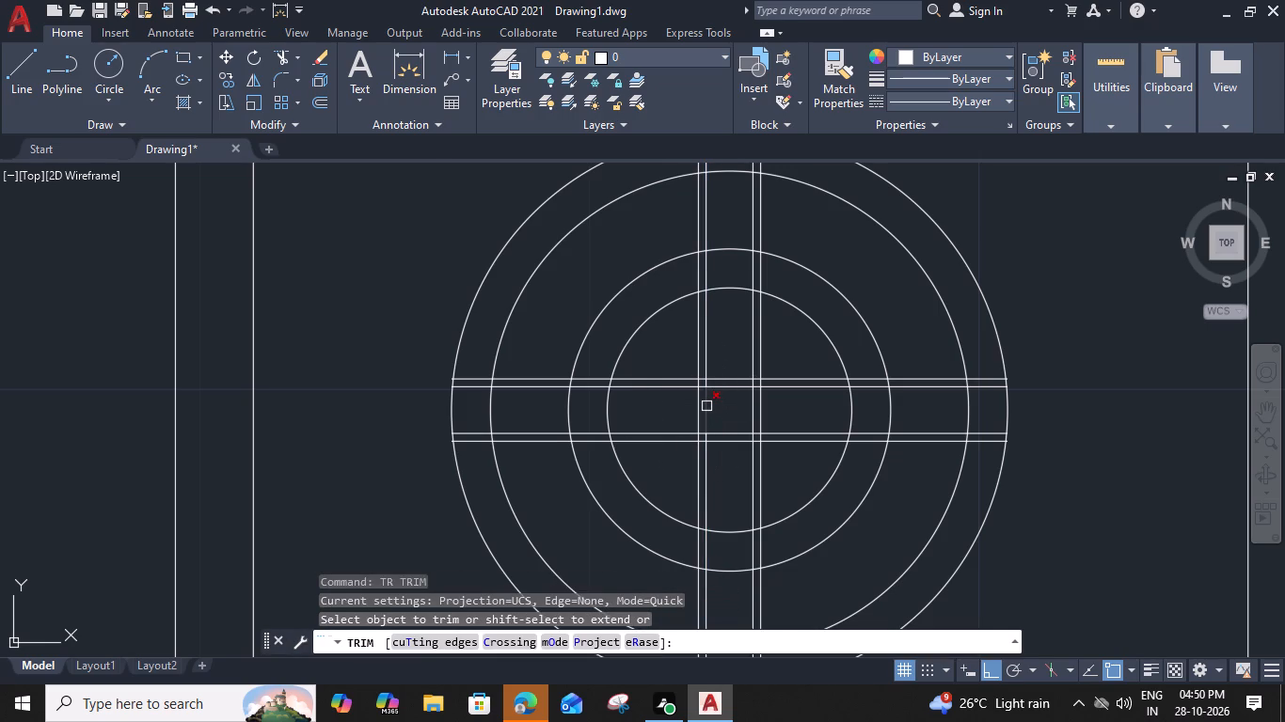
left_click(681, 373)
left_click(669, 379)
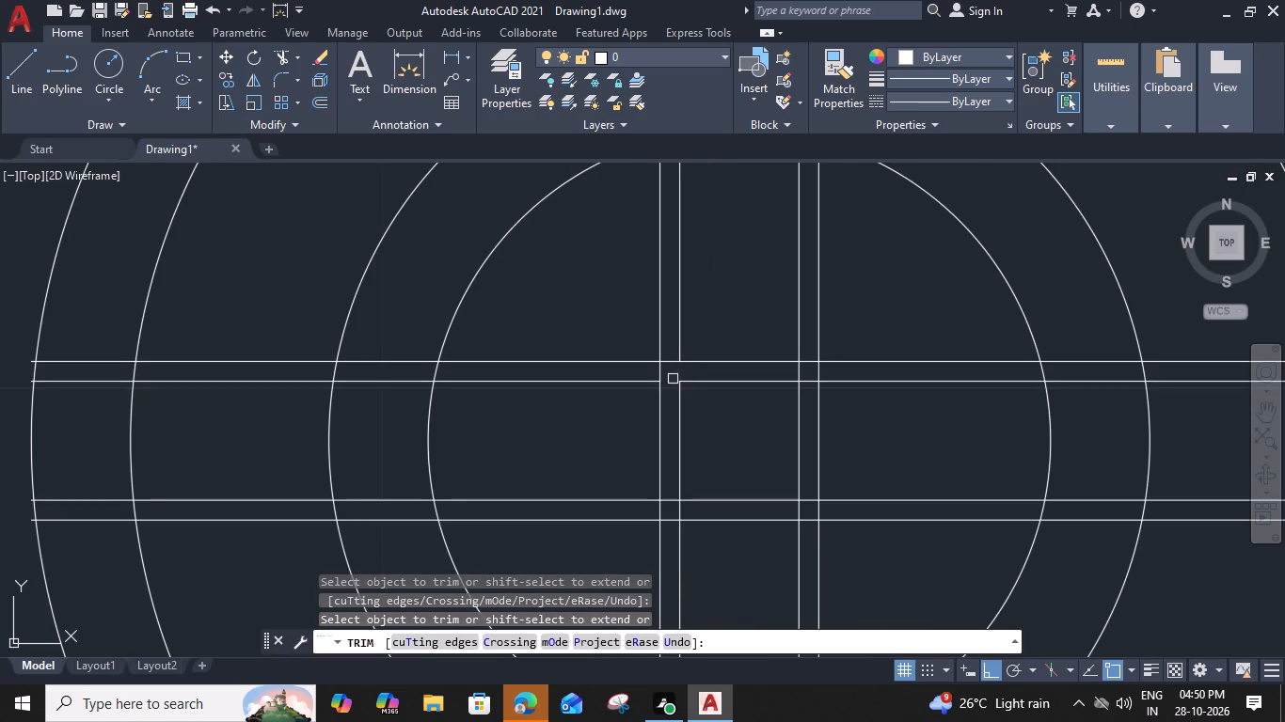
left_click(811, 380)
left_click(801, 370)
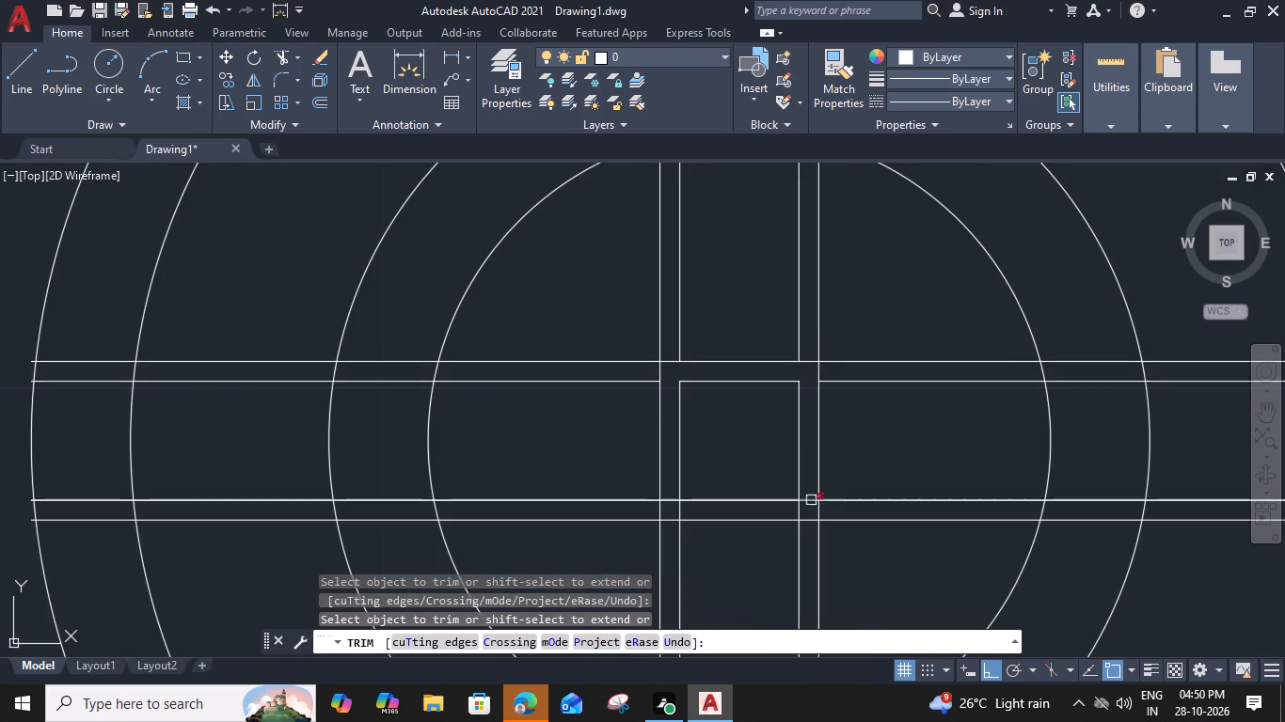
left_click(799, 514)
left_click(807, 503)
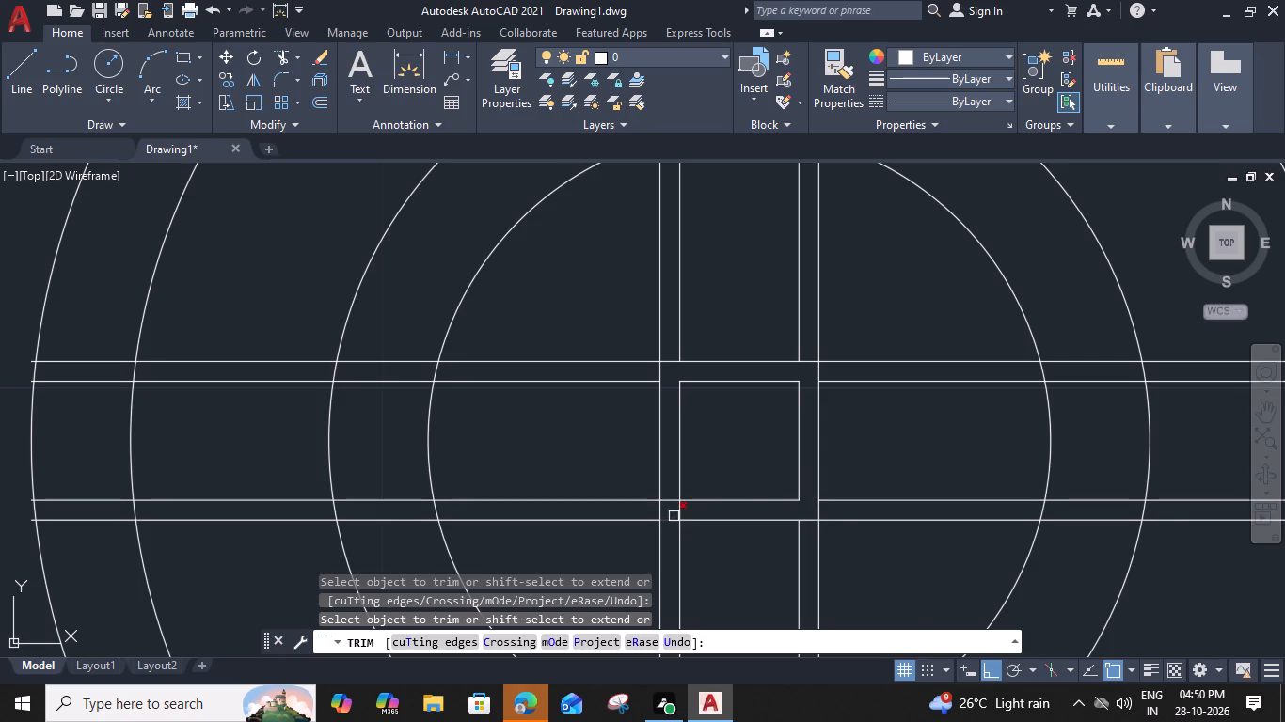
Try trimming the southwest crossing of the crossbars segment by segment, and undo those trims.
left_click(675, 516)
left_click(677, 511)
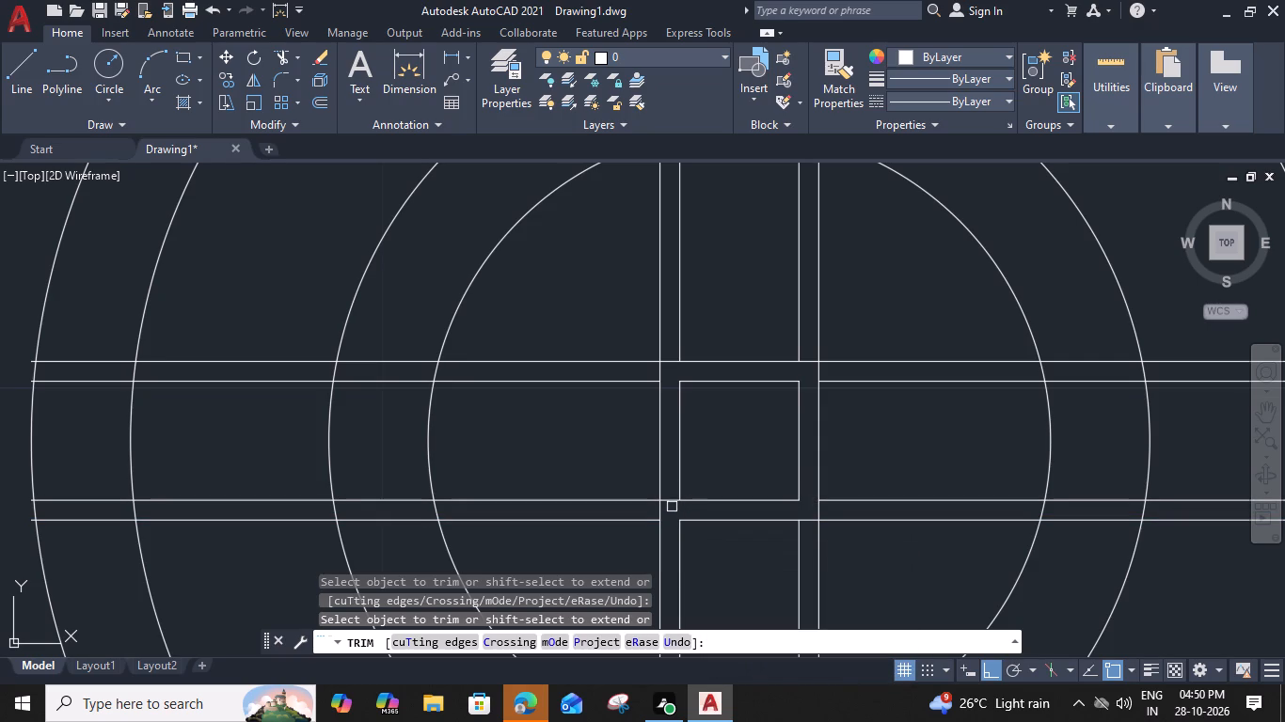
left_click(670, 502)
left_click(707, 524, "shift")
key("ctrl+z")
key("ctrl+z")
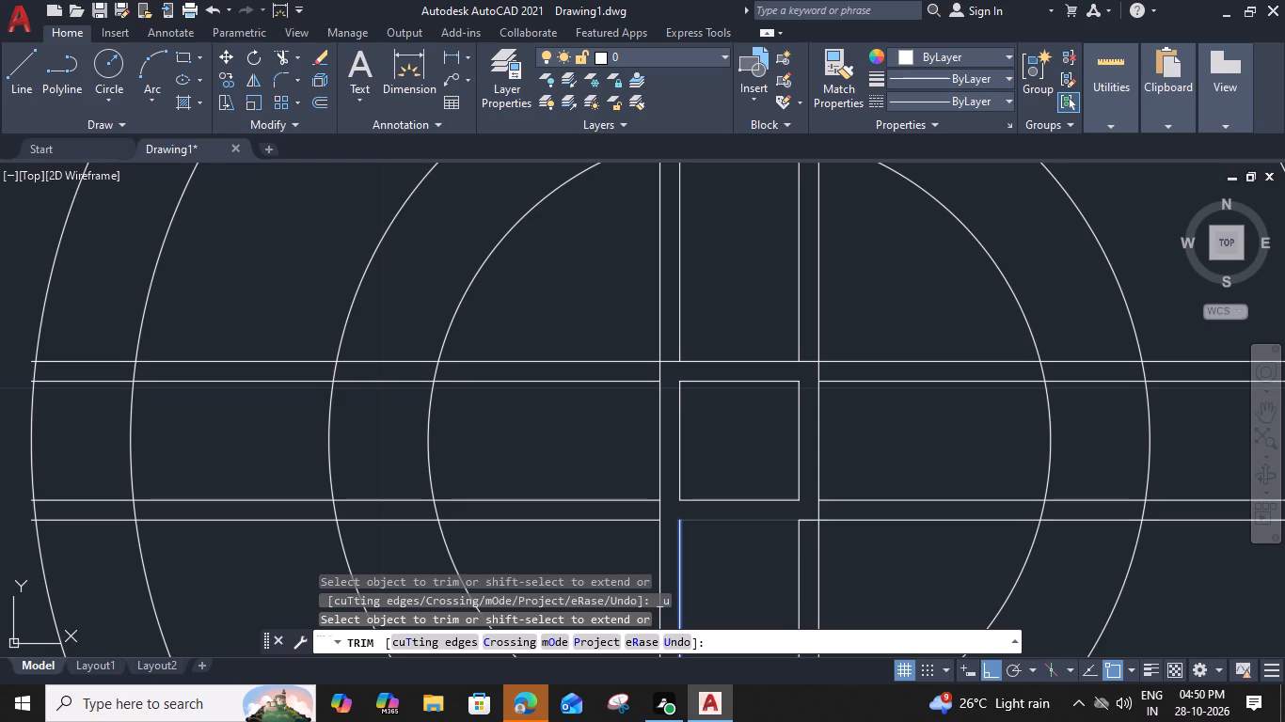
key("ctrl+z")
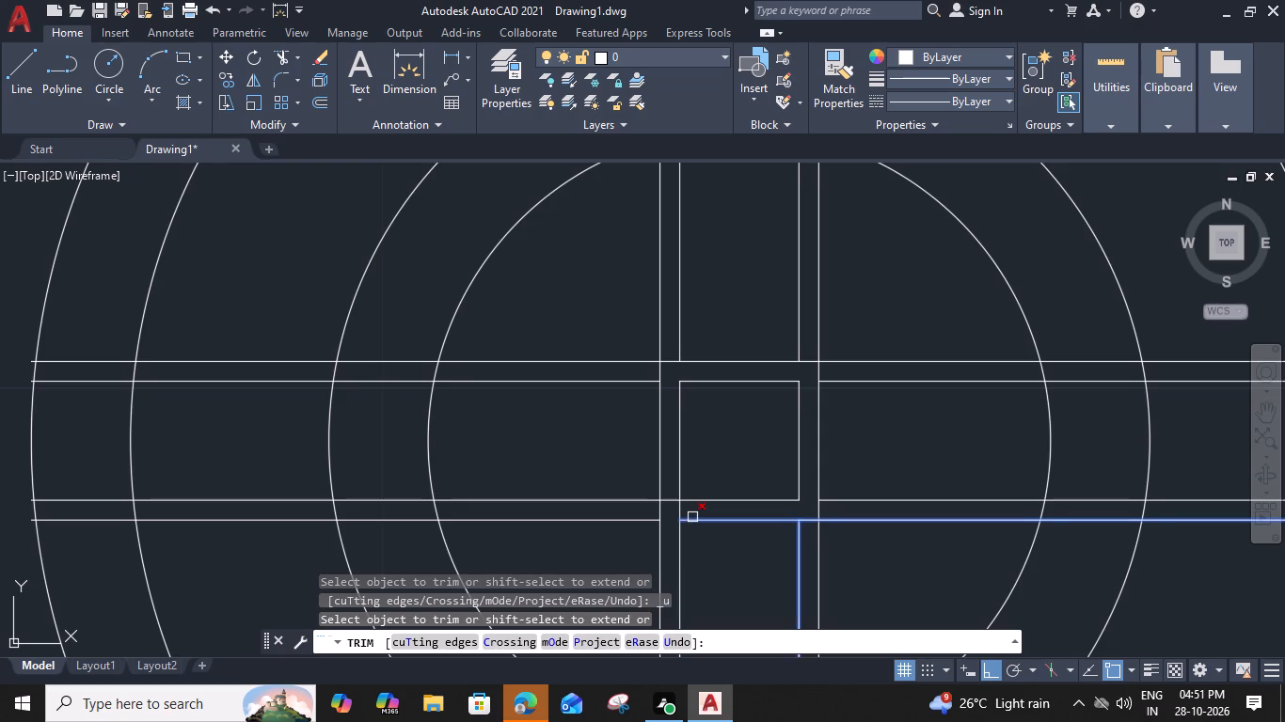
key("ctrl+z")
Trim the overlapping segments at the southwest crossing with a fence to close off the central square.
scroll(679, 509, "up", 2)
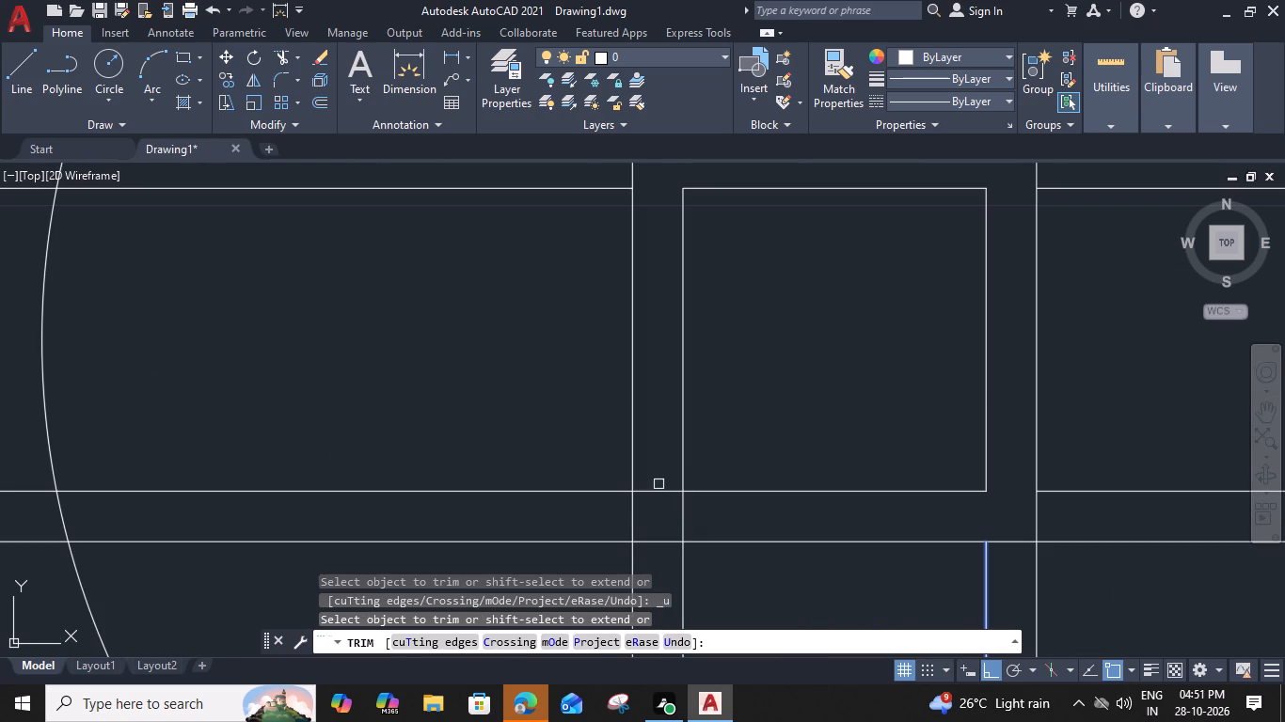
left_click(658, 484)
left_click(688, 527)
Trim the three inner rings where they pass between the southern crossbar's double lines on the east side.
scroll(690, 528, "down", 2)
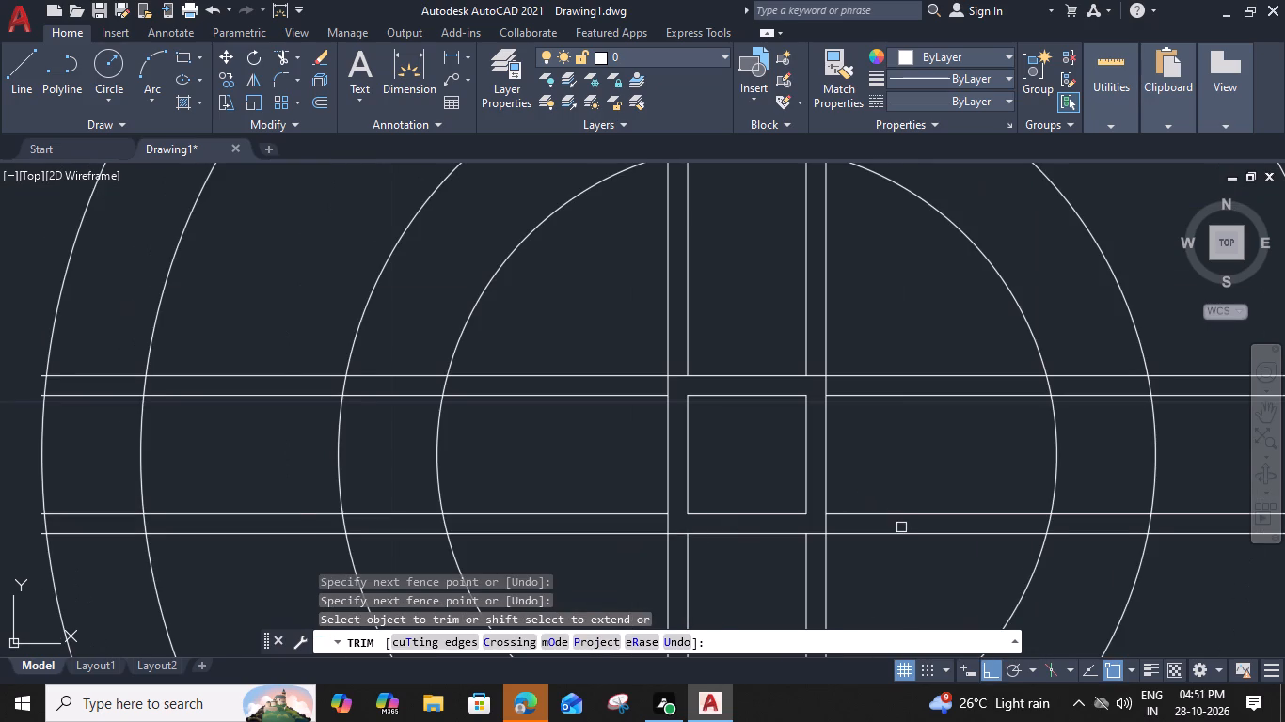
middle_click_drag(901, 527, 570, 423)
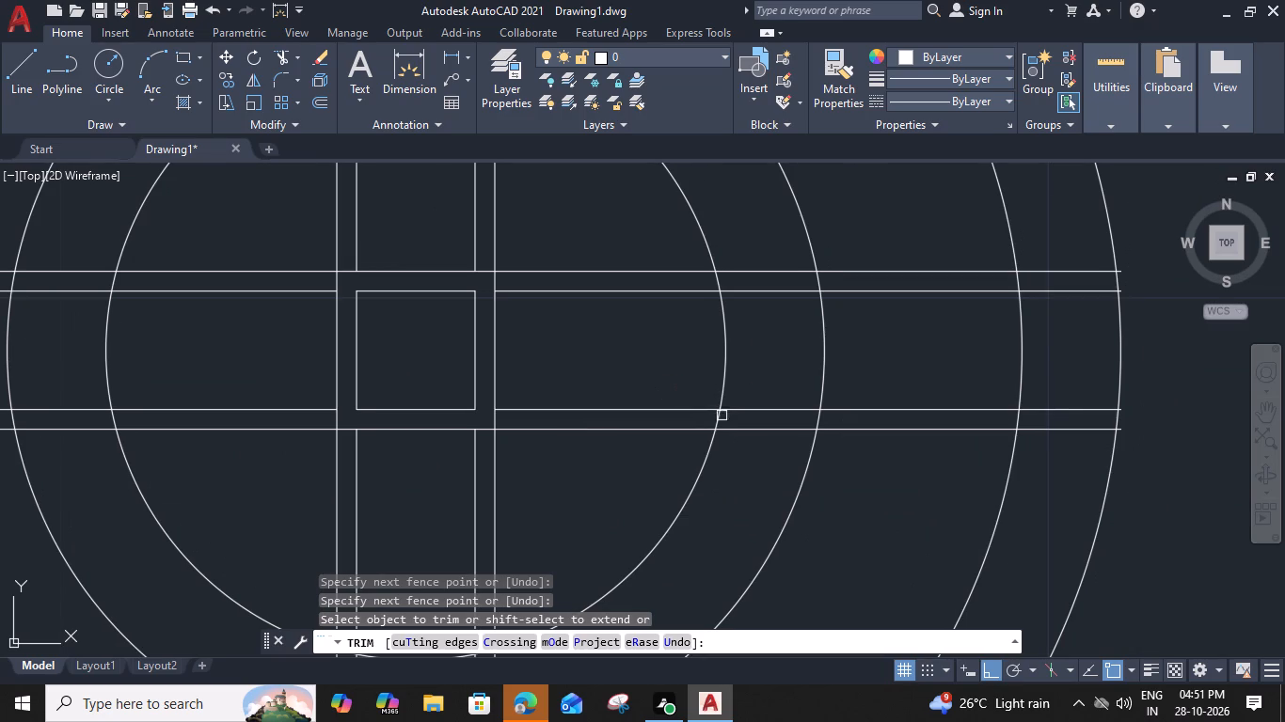
scroll(722, 417, "up", 1)
left_click(694, 424)
left_click_drag(1100, 414, 1080, 415)
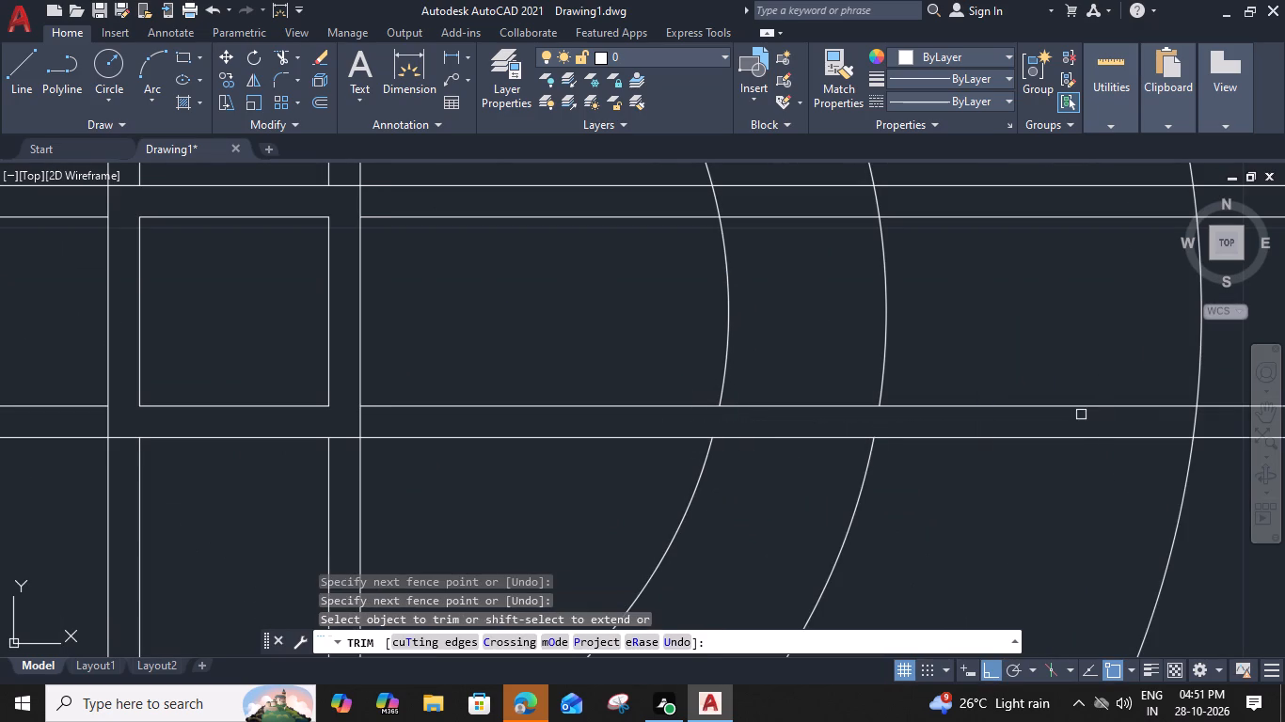
left_click_drag(1080, 415, 1079, 416)
middle_click_drag(1088, 421, 774, 402)
left_click(796, 412)
left_click(953, 403)
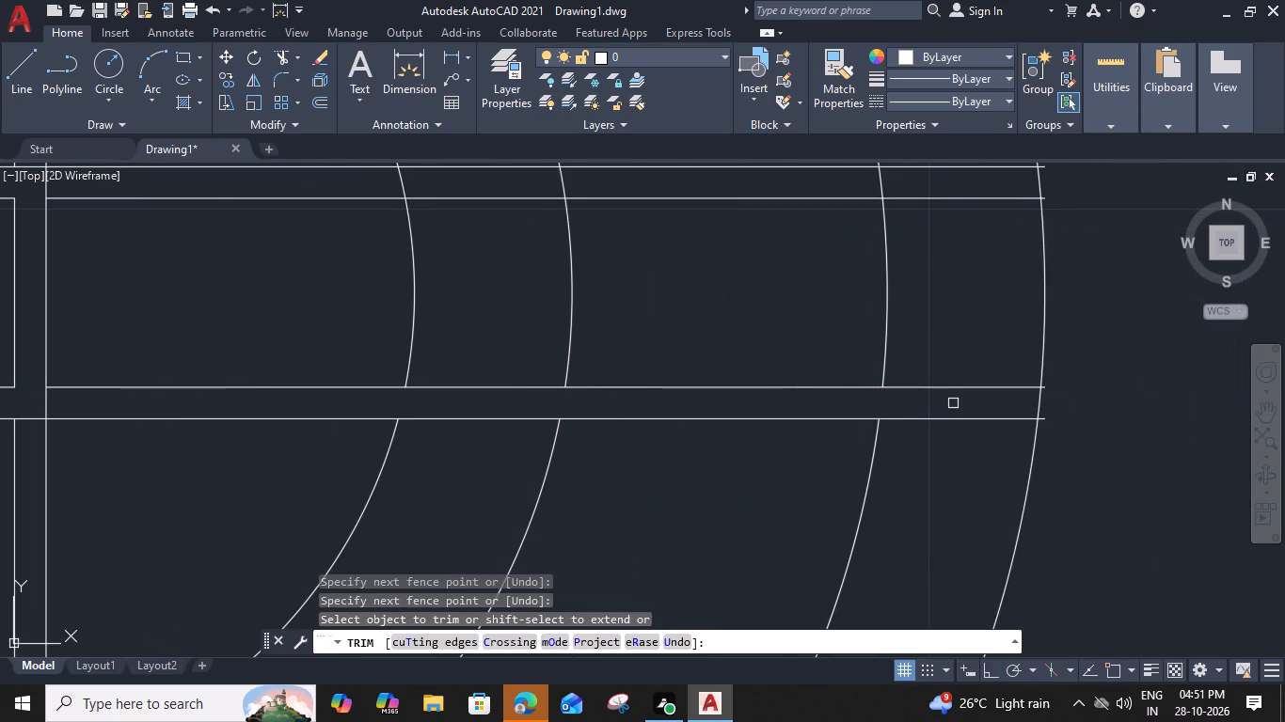
Trim the four horizontal crossbar line ends that overshoot the outermost circle on its east side.
left_click(1047, 389)
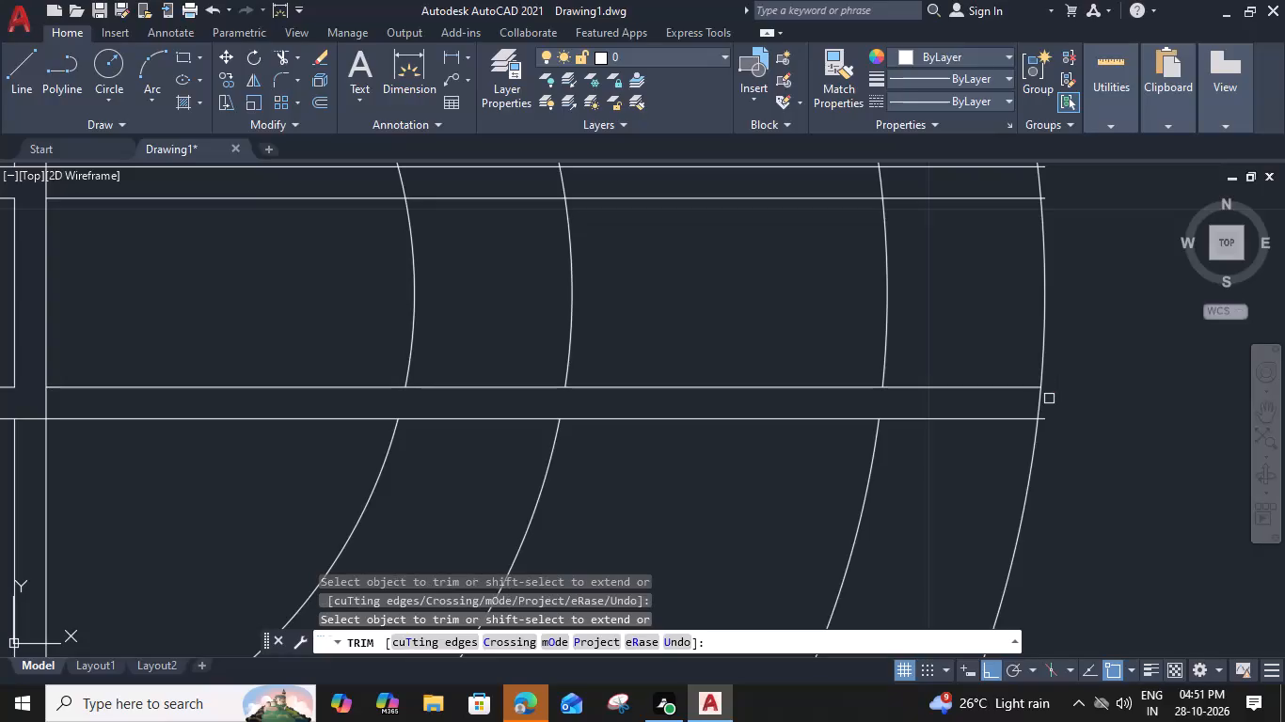
left_click(1045, 418)
middle_click_drag(981, 438, 946, 511)
scroll(1034, 251, "up", 2)
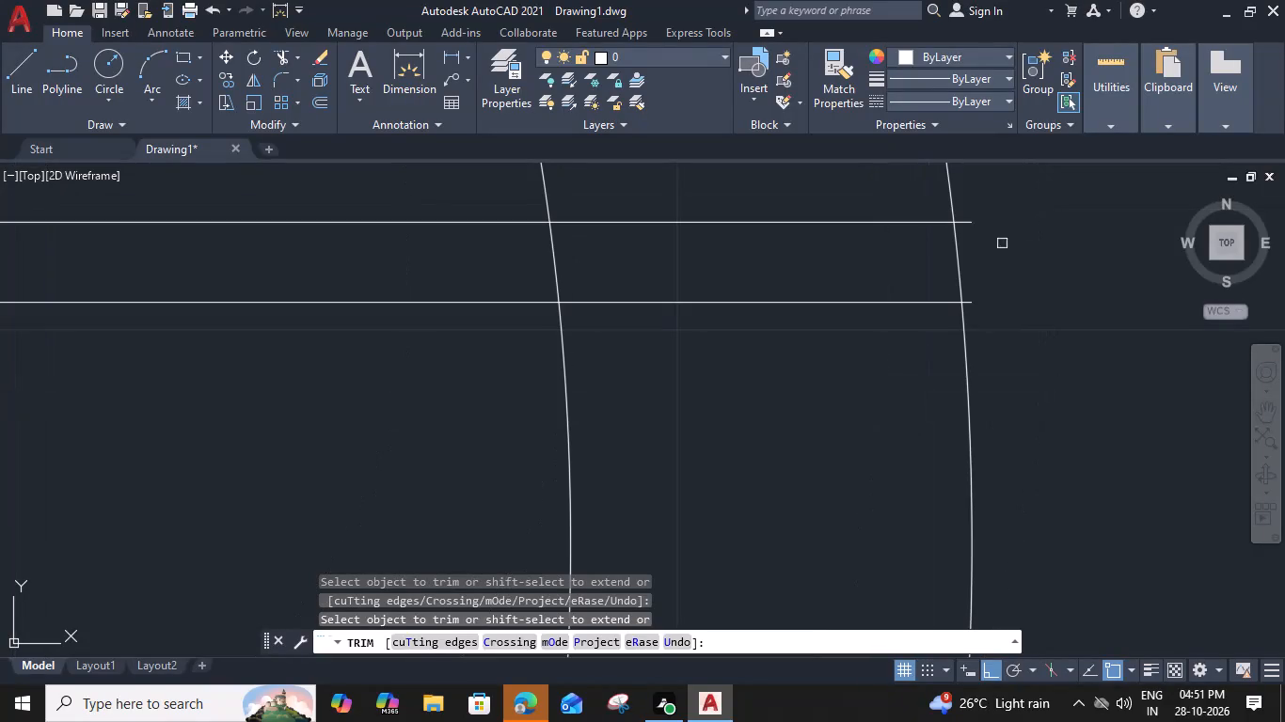
left_click(969, 220)
left_click(970, 305)
Trim the three inner rings where they pass between the northern crossbar's double lines on the east side.
scroll(816, 322, "down", 2)
left_click(724, 298)
middle_click_drag(472, 305, 832, 325)
left_click(529, 318)
Trim the three inner rings between the double lines of both vertical crossbars in the circles' north half.
scroll(528, 318, "down", 2)
middle_click_drag(506, 376, 747, 474)
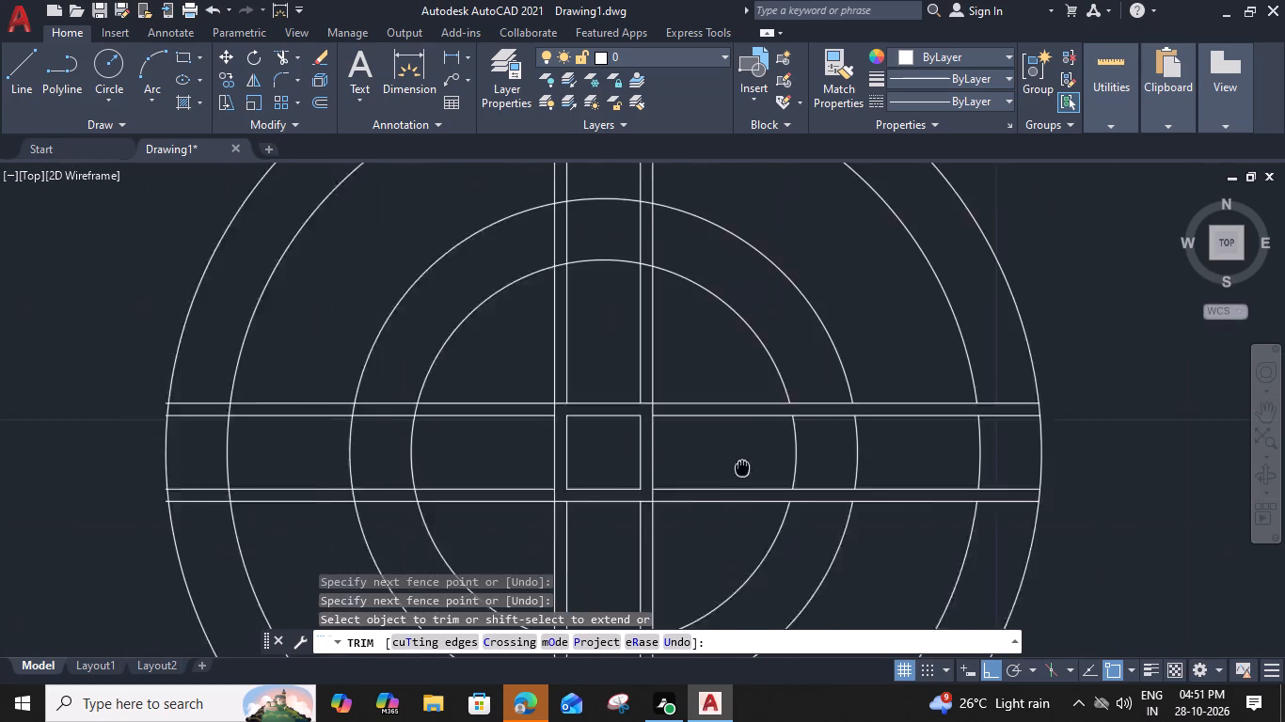
middle_click_drag(747, 474, 804, 622)
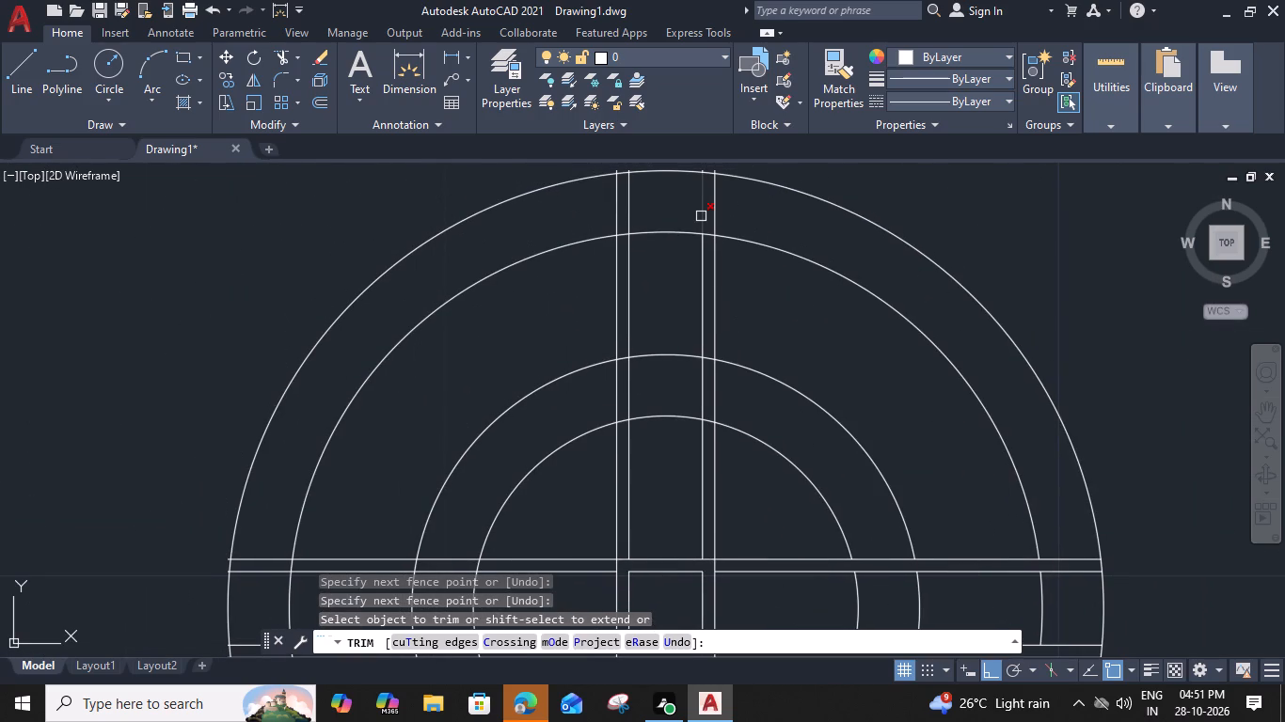
left_click(707, 225)
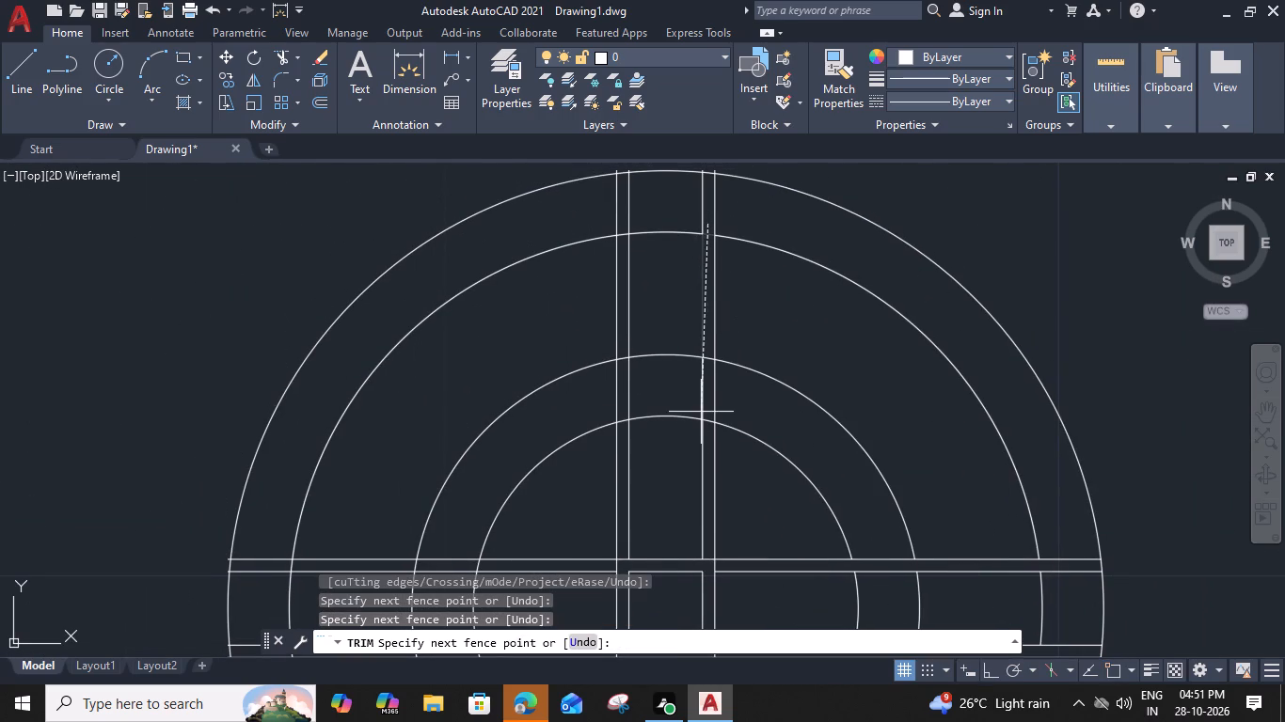
left_click(708, 516)
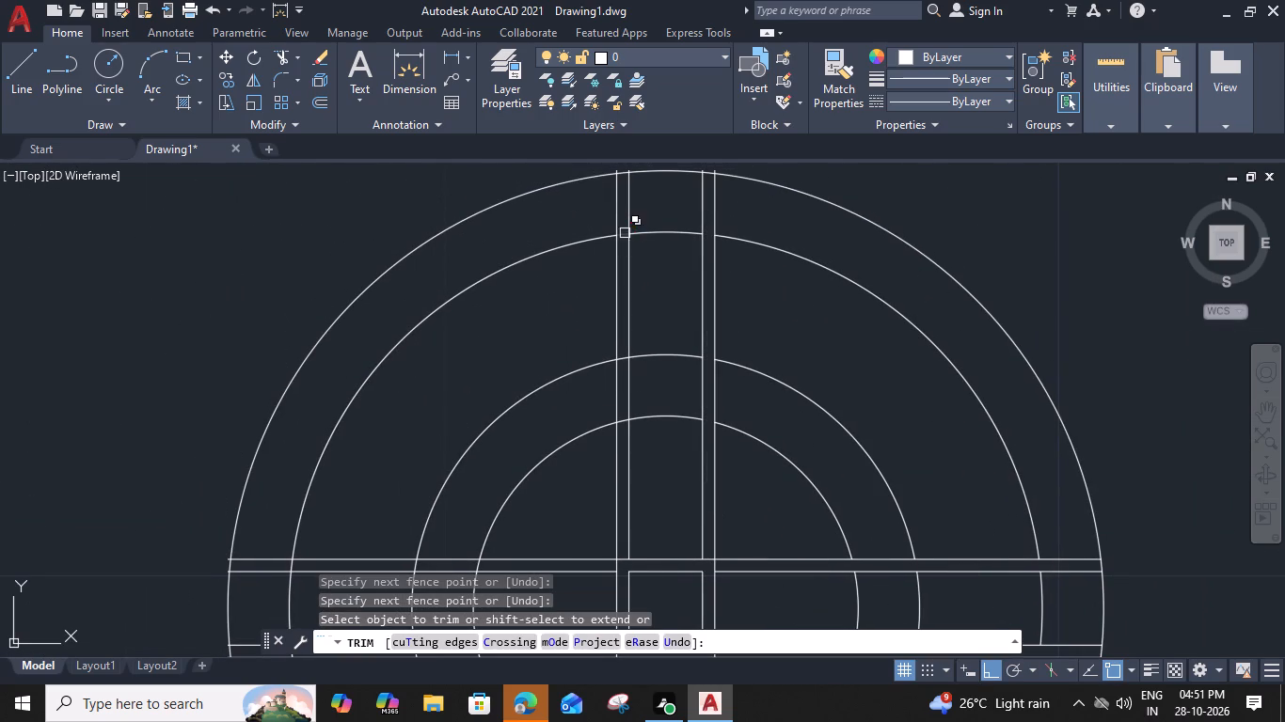
left_click(621, 225)
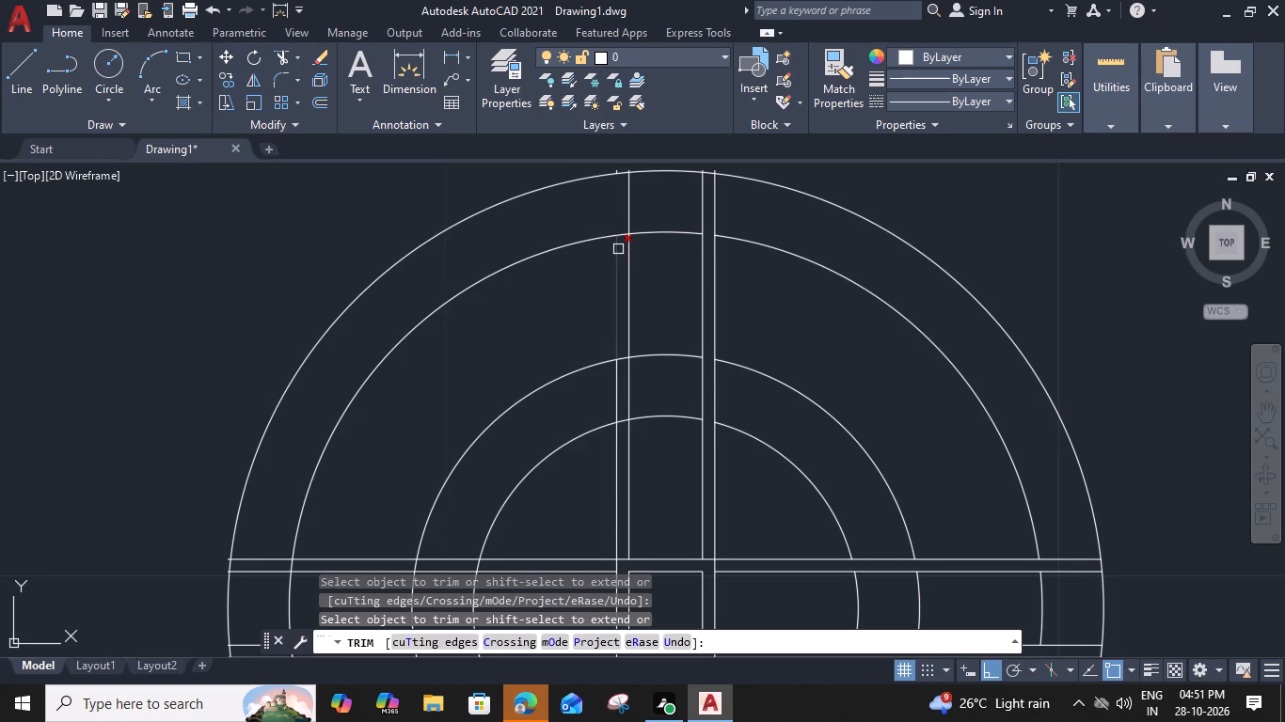
key("ctrl+z")
scroll(625, 225, "up", 2)
left_click(619, 237)
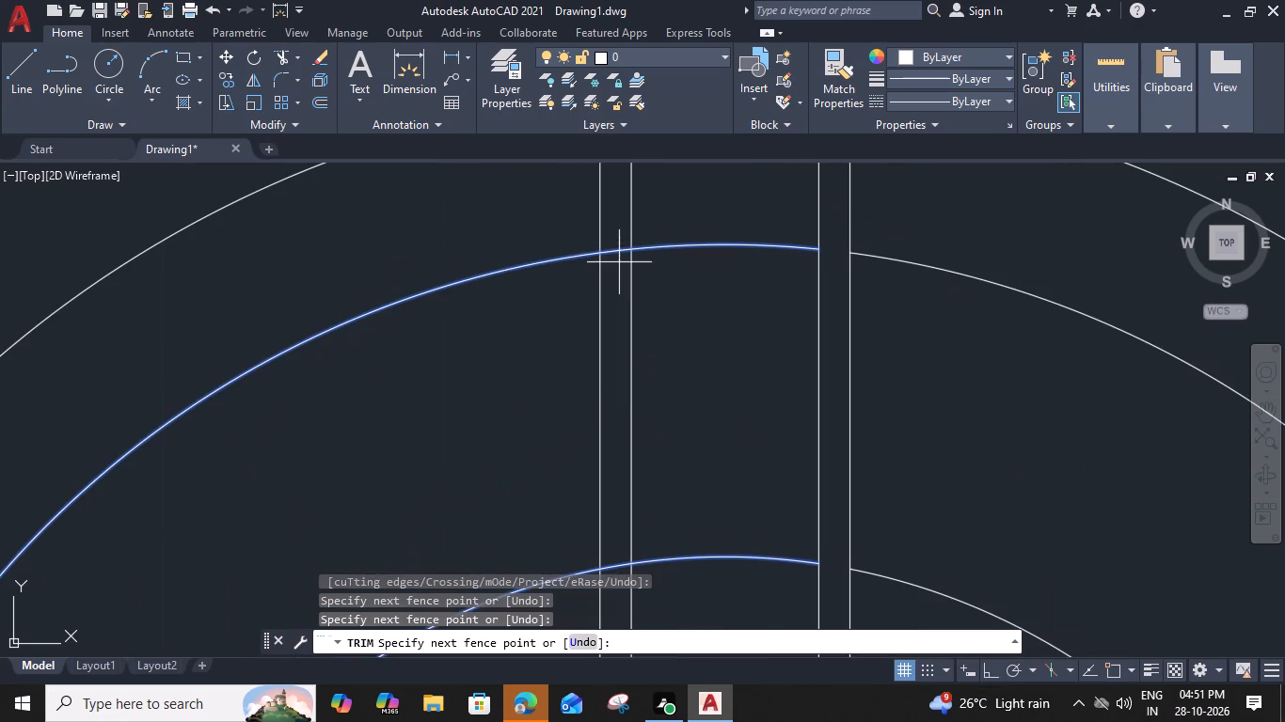
middle_click_drag(622, 406, 657, 180)
scroll(646, 351, "down", 2)
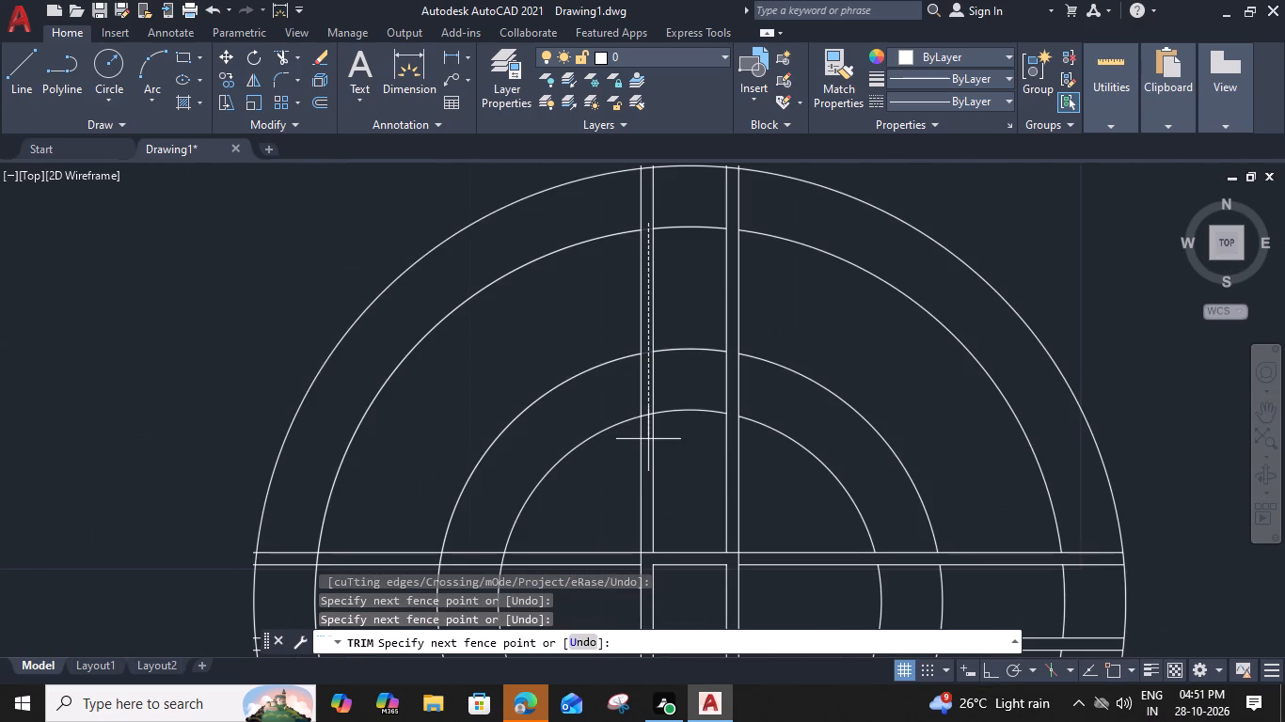
left_click(648, 439)
Trim the four vertical crossbar line ends that overshoot the outermost circle on its north side.
middle_click_drag(682, 228, 663, 337)
scroll(688, 248, "up", 3)
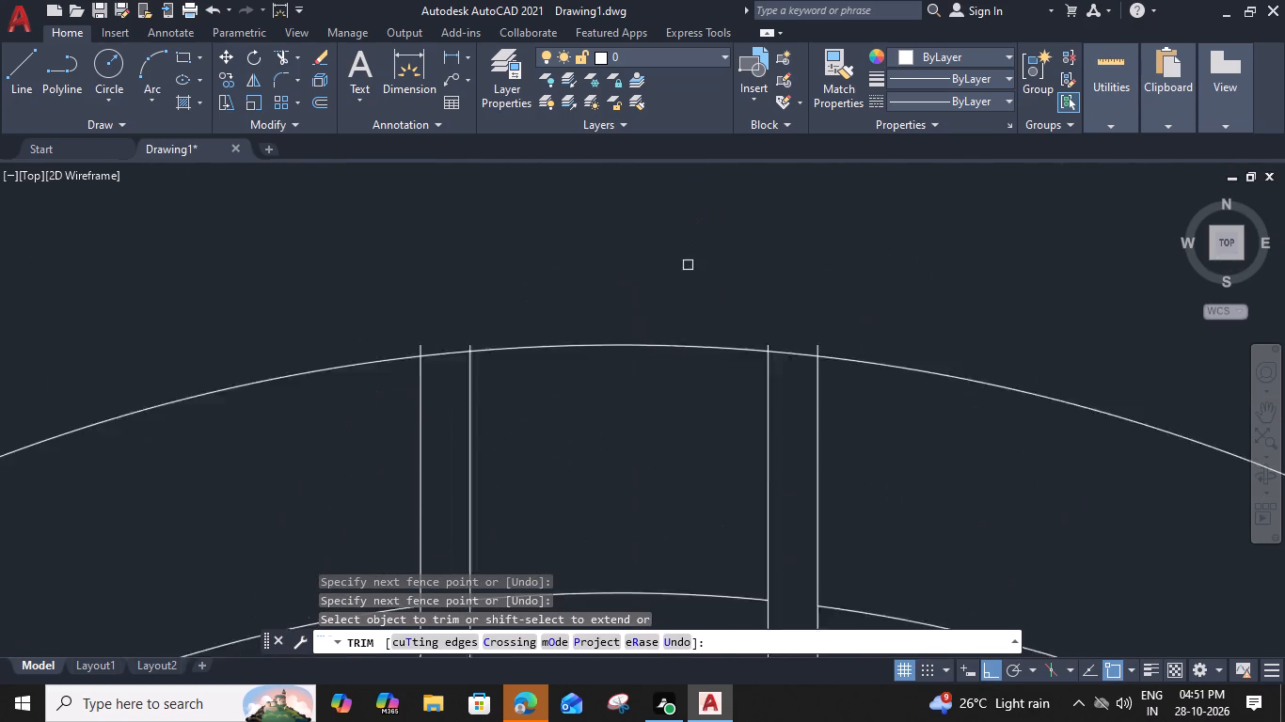
scroll(688, 270, "up", 1)
left_click(960, 399)
left_click(794, 391)
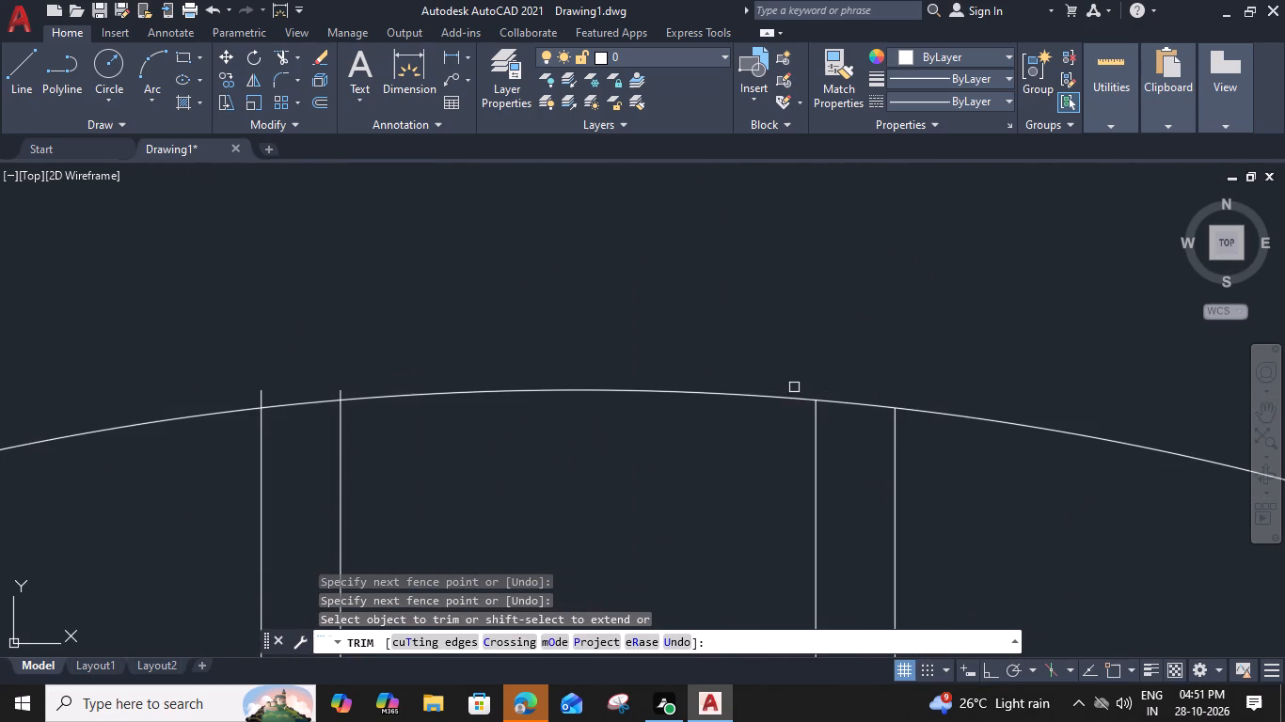
left_click(246, 401)
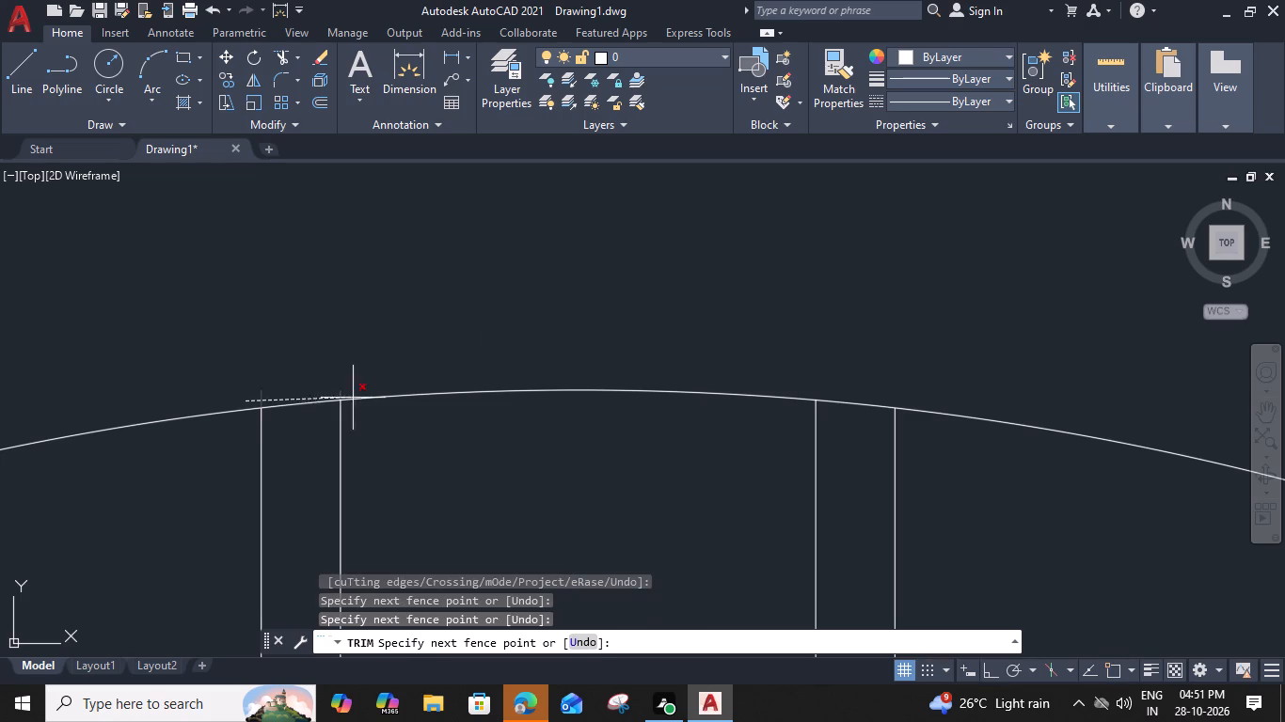
left_click(361, 391)
Trim the three inner rings where they pass between the double lines of both horizontal crossbars on the west side.
scroll(362, 388, "down", 4)
middle_click_drag(443, 477, 856, 33)
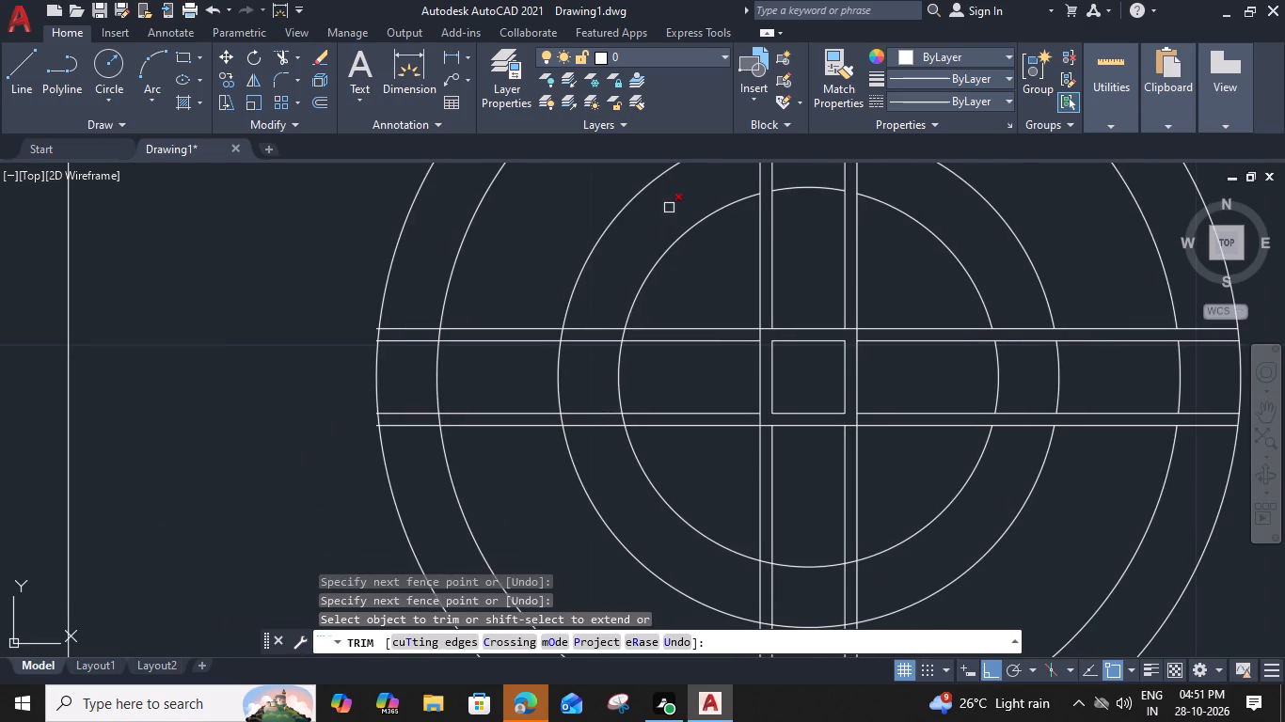
scroll(597, 329, "up", 1)
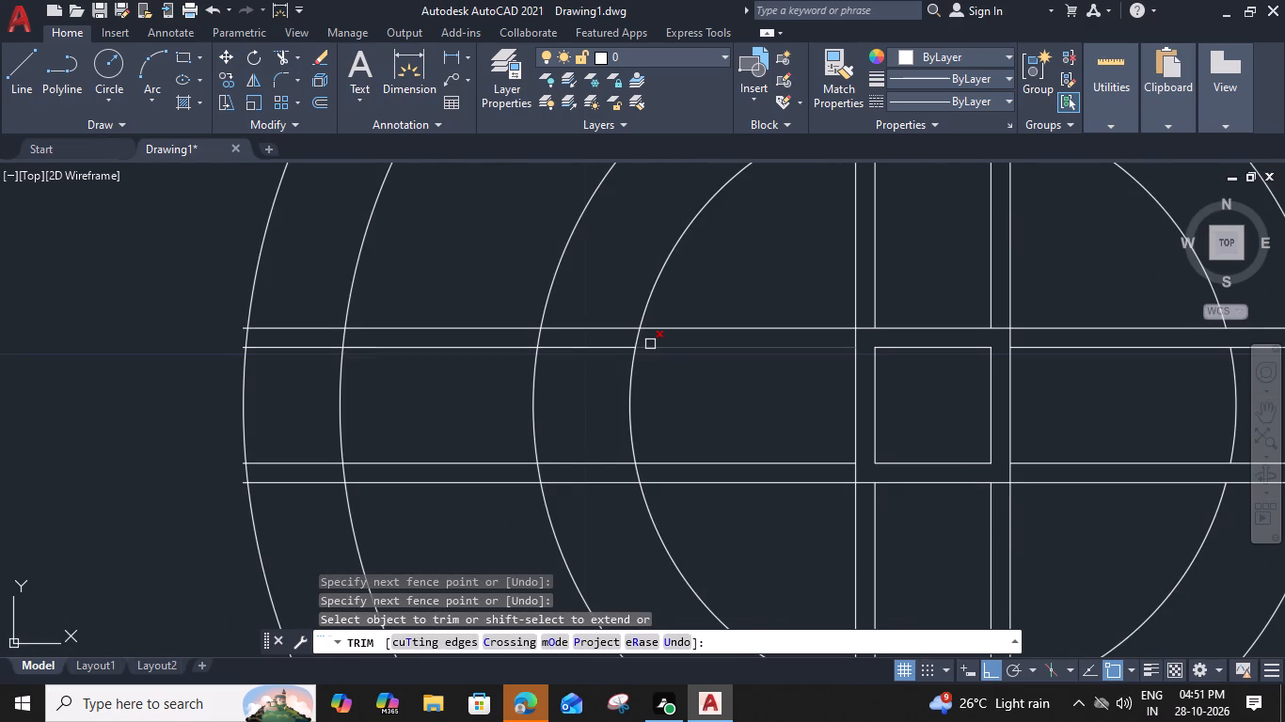
left_click(653, 337)
left_click(305, 335)
left_click(677, 477)
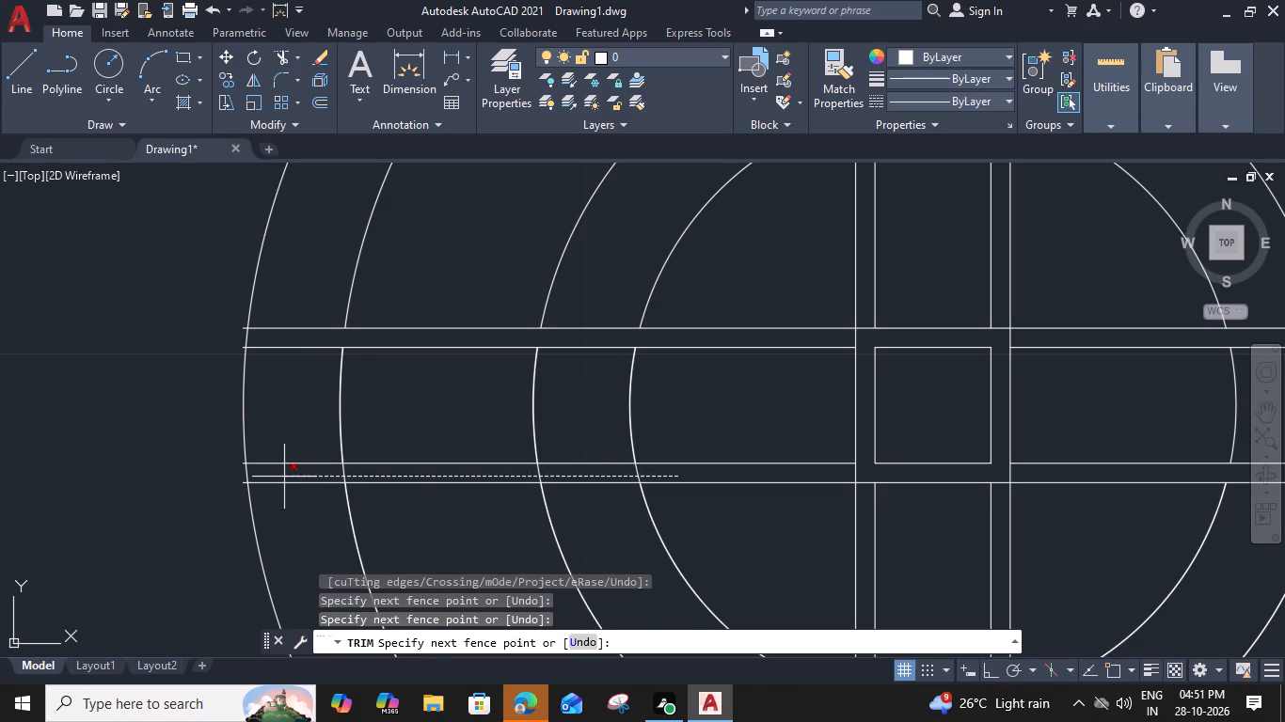
left_click(284, 477)
Trim the four horizontal crossbar line ends that overshoot the outermost circle on its west side.
middle_click_drag(303, 473, 554, 483)
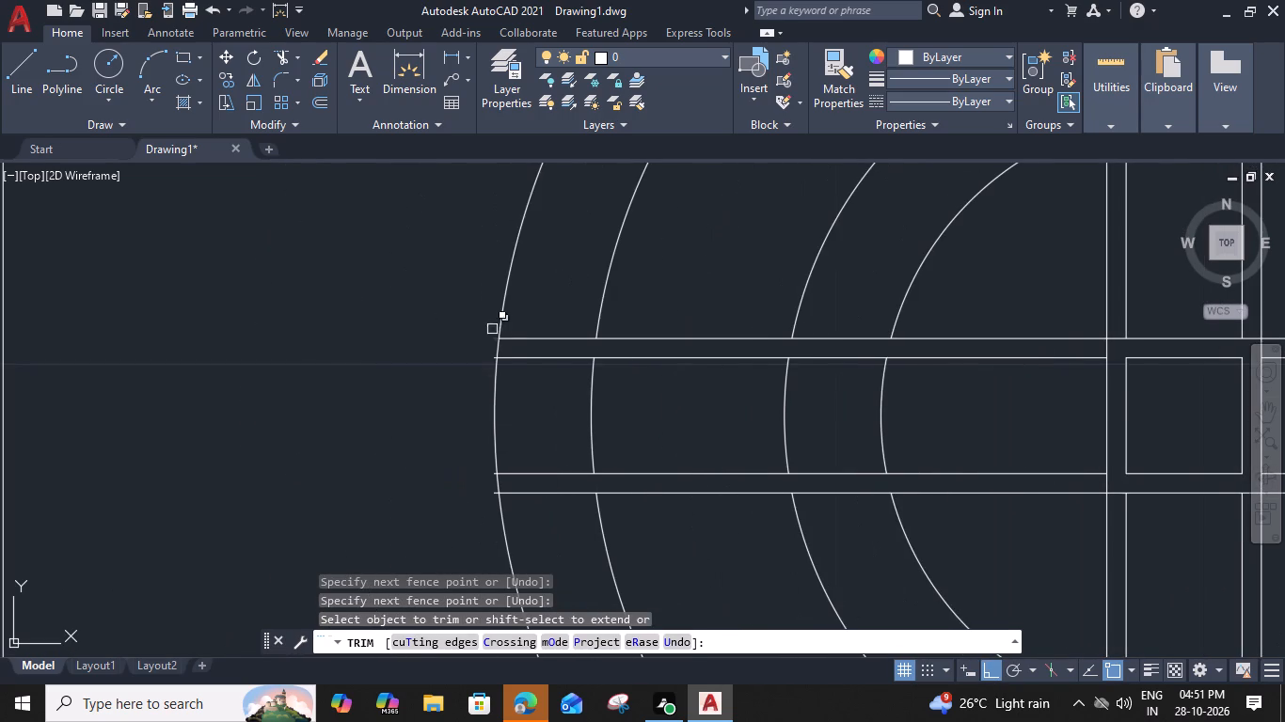
scroll(488, 337, "up", 1)
left_click(496, 339)
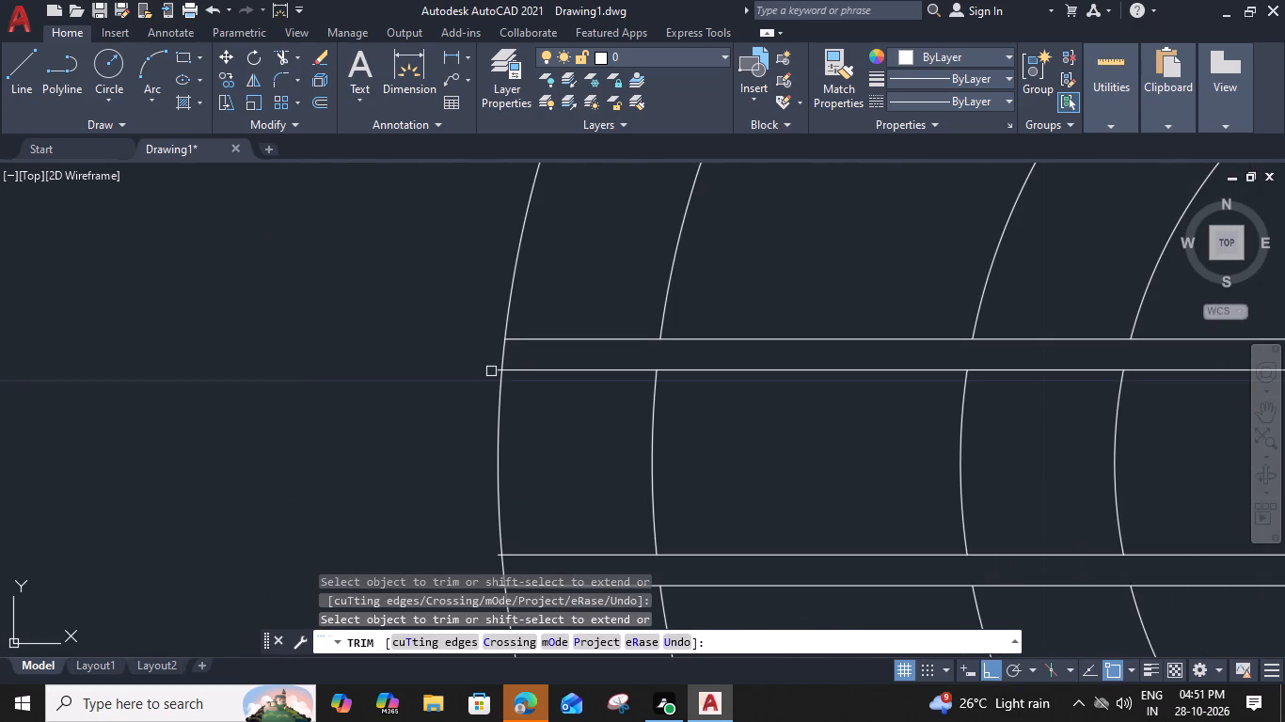
left_click(493, 371)
left_click(499, 369)
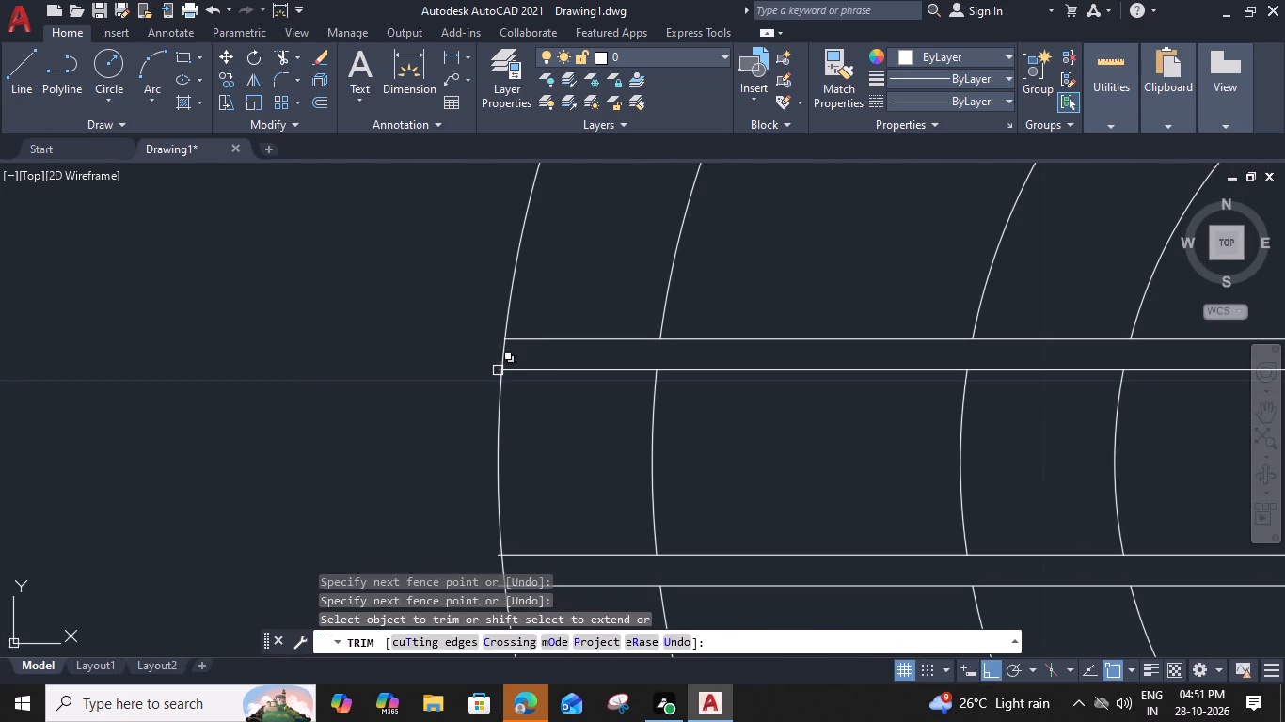
left_click(494, 367)
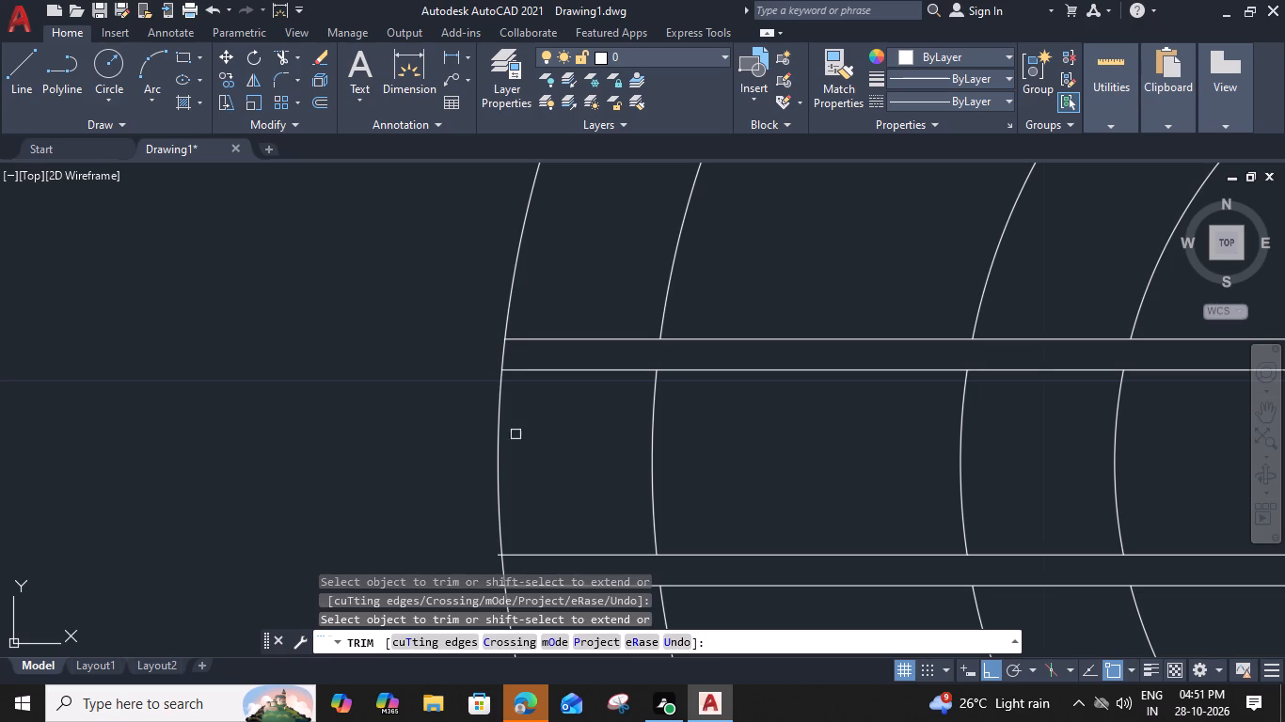
middle_click_drag(531, 473, 547, 329)
scroll(497, 425, "up", 2)
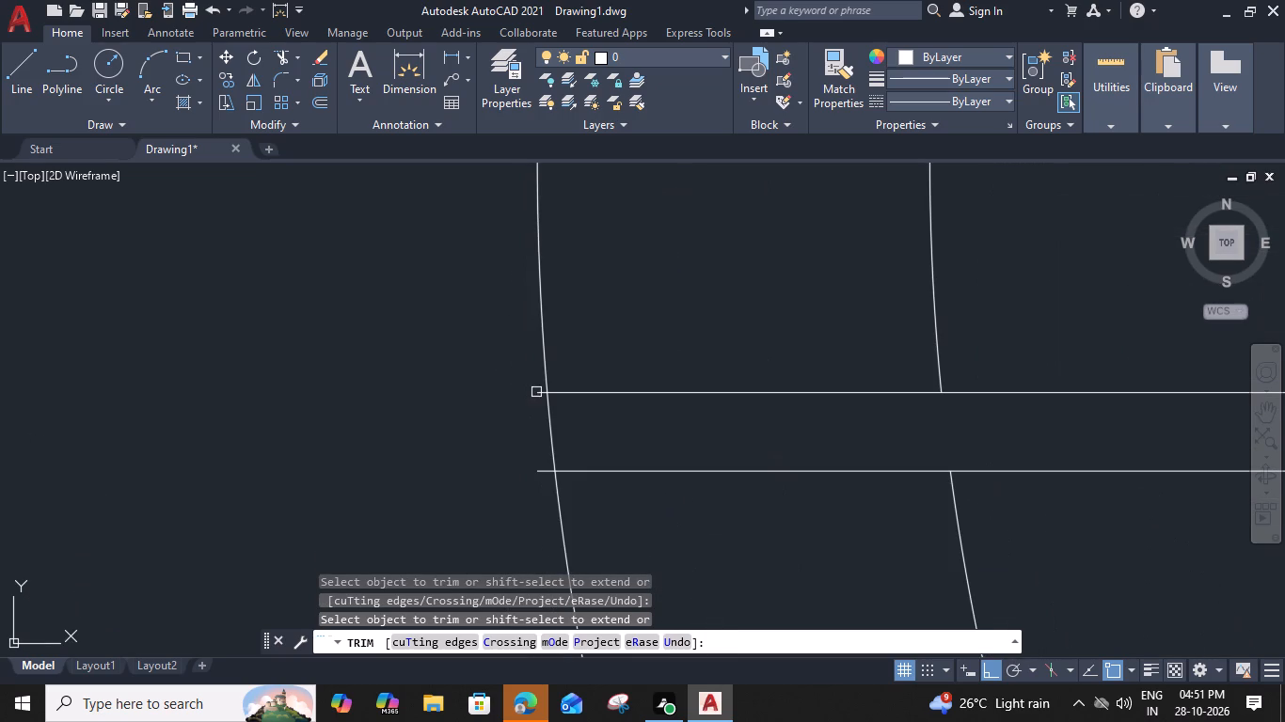
left_click(538, 392)
left_click(545, 472)
scroll(545, 472, "down", 3)
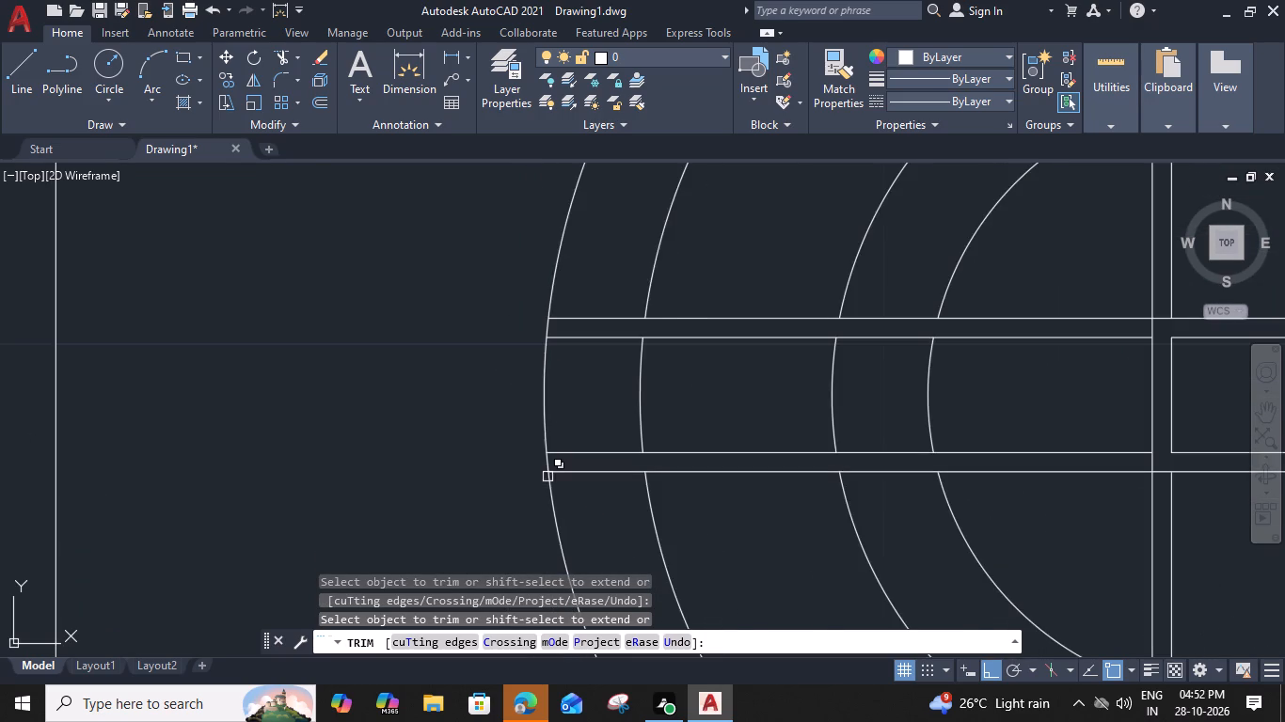
Trim the four vertical crossbar line ends that overshoot the outermost circle on its south side.
scroll(747, 588, "down", 3)
middle_click_drag(895, 595, 814, 387)
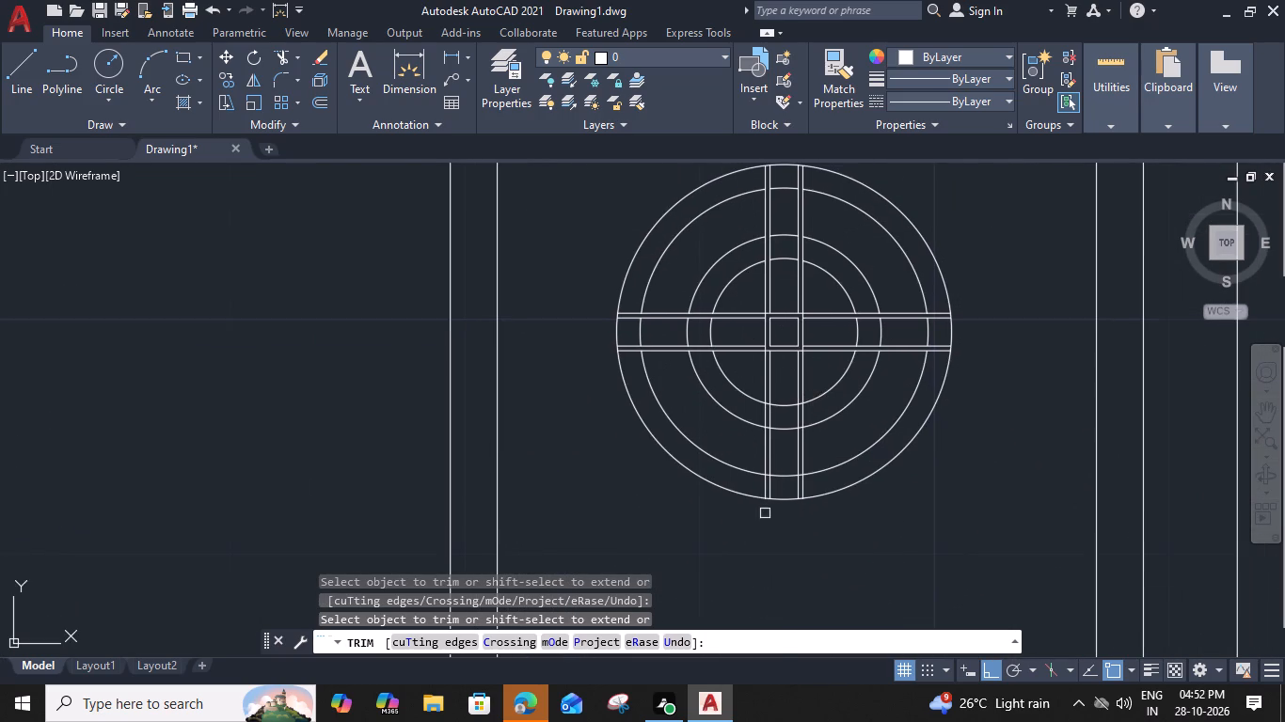
scroll(763, 498, "up", 5)
left_click(776, 531)
left_click(835, 530)
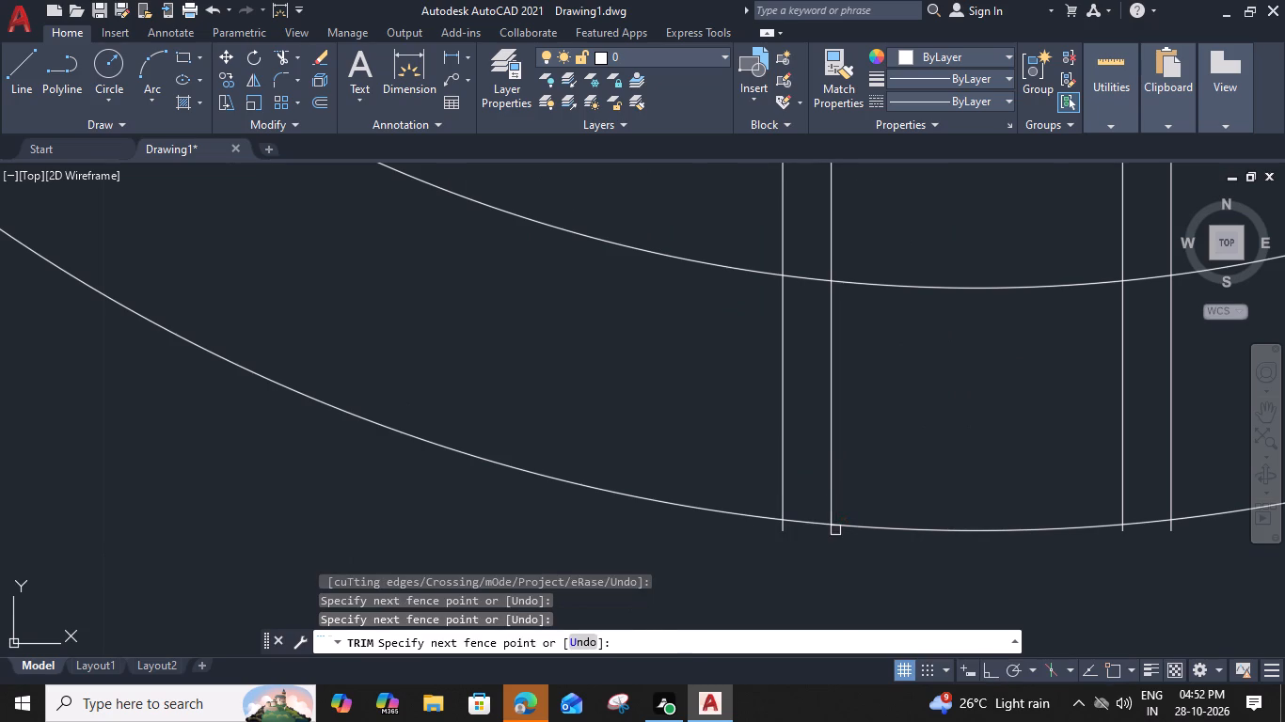
left_click(782, 526)
middle_click_drag(835, 564, 540, 496)
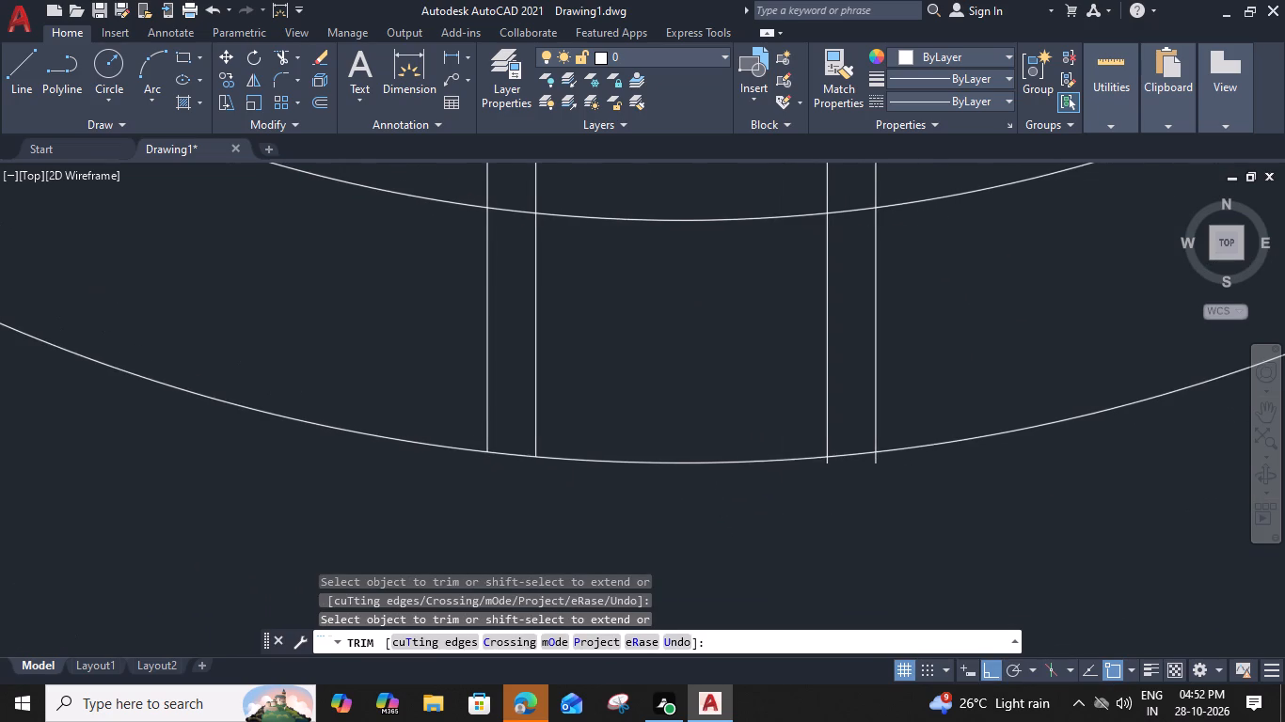
scroll(888, 465, "up", 2)
left_click_drag(881, 447, 873, 447)
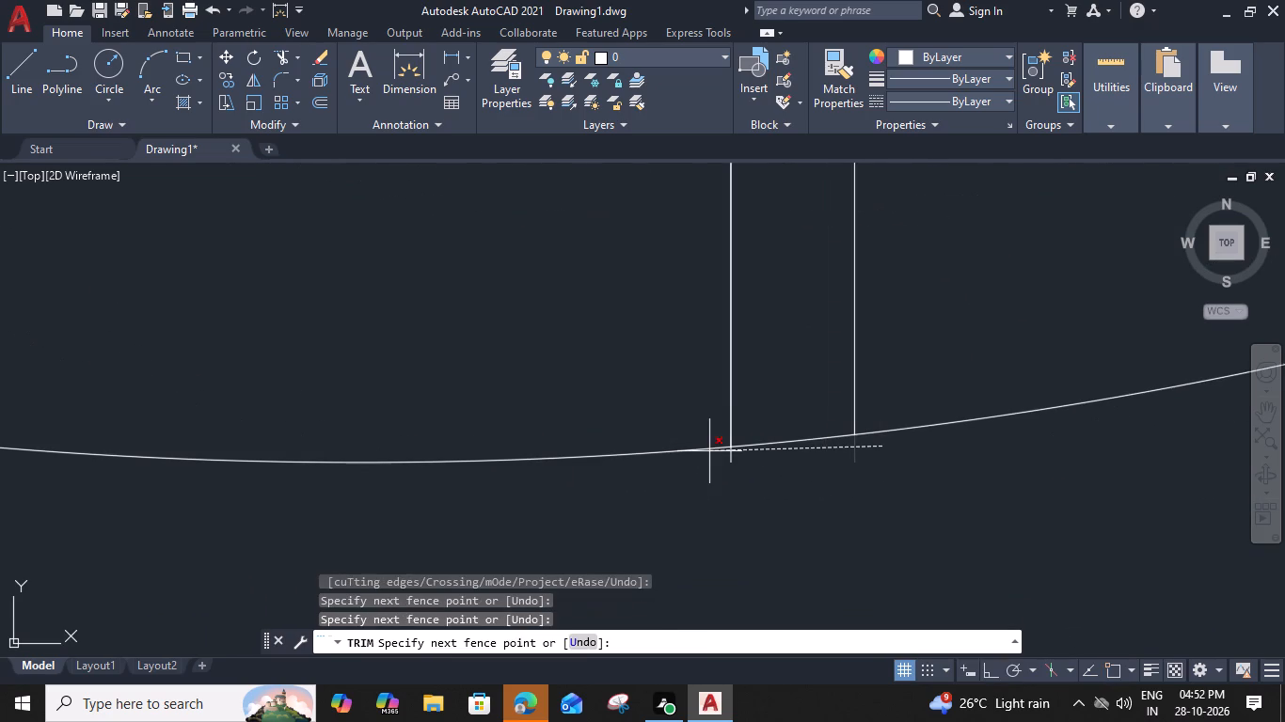
left_click(706, 451)
Trim the three inner rings between the double lines of both vertical crossbars in the circles' south half.
scroll(705, 459, "down", 3)
middle_click_drag(611, 333, 648, 543)
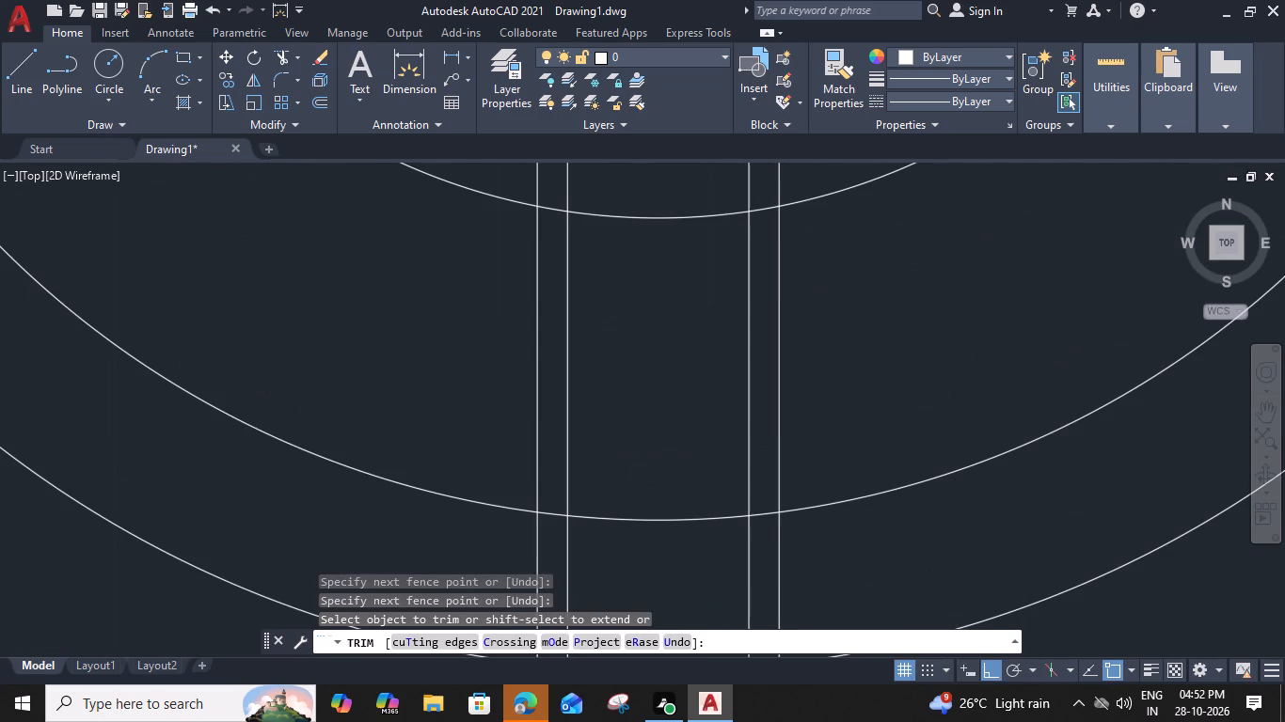
left_click(547, 551)
scroll(554, 250, "down", 1)
middle_click_drag(542, 255, 531, 500)
left_click(546, 360)
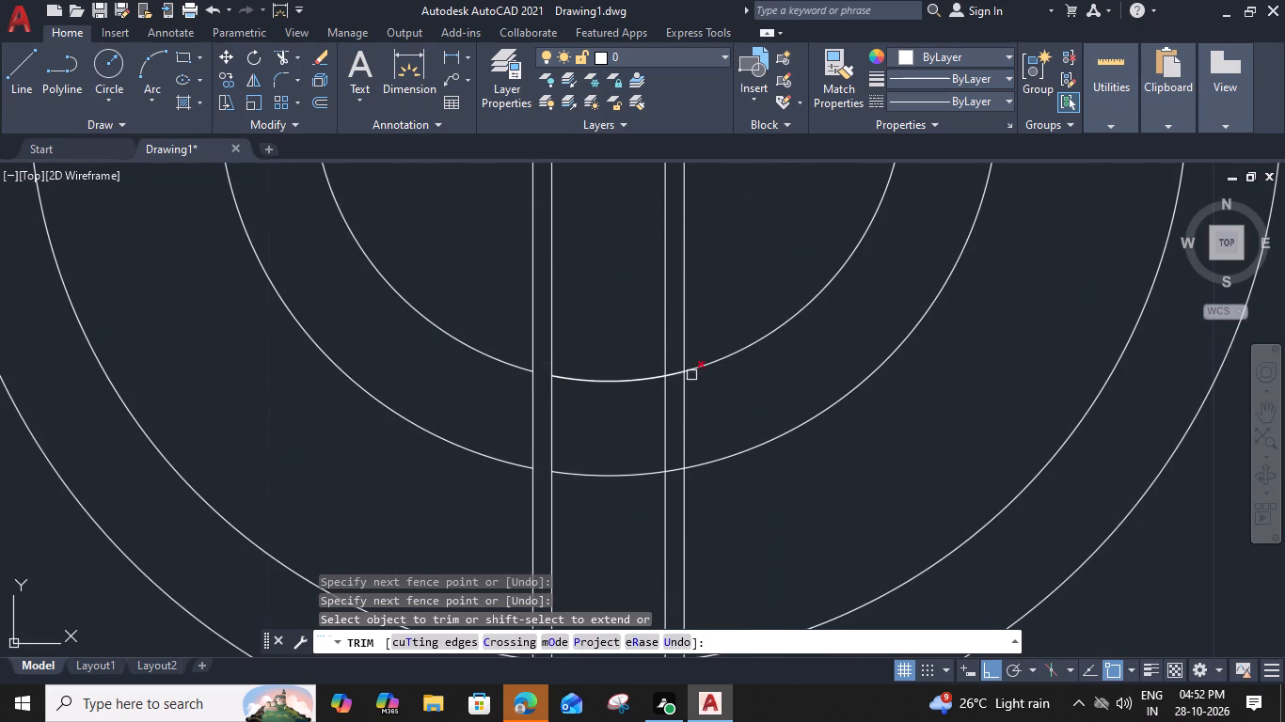
left_click(675, 360)
middle_click_drag(673, 521, 691, 303)
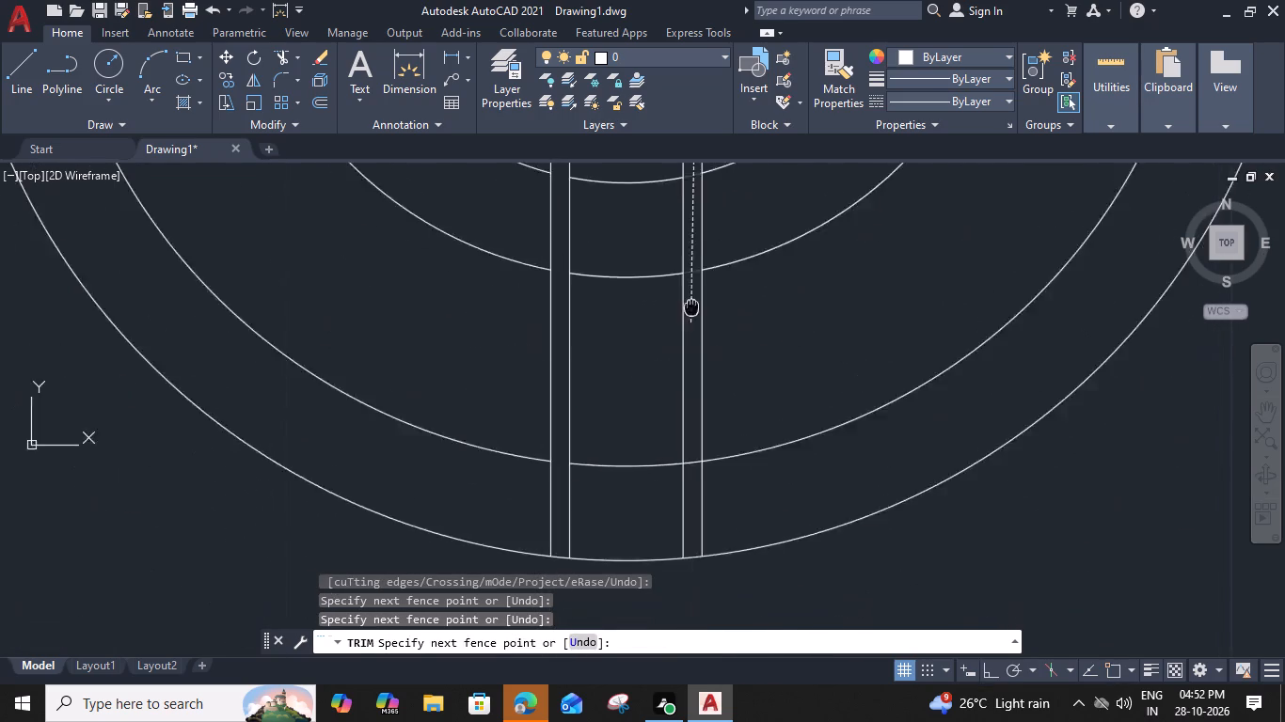
middle_click_drag(691, 303, 691, 285)
left_click(692, 436)
scroll(692, 434, "down", 3)
middle_click_drag(686, 347, 685, 372)
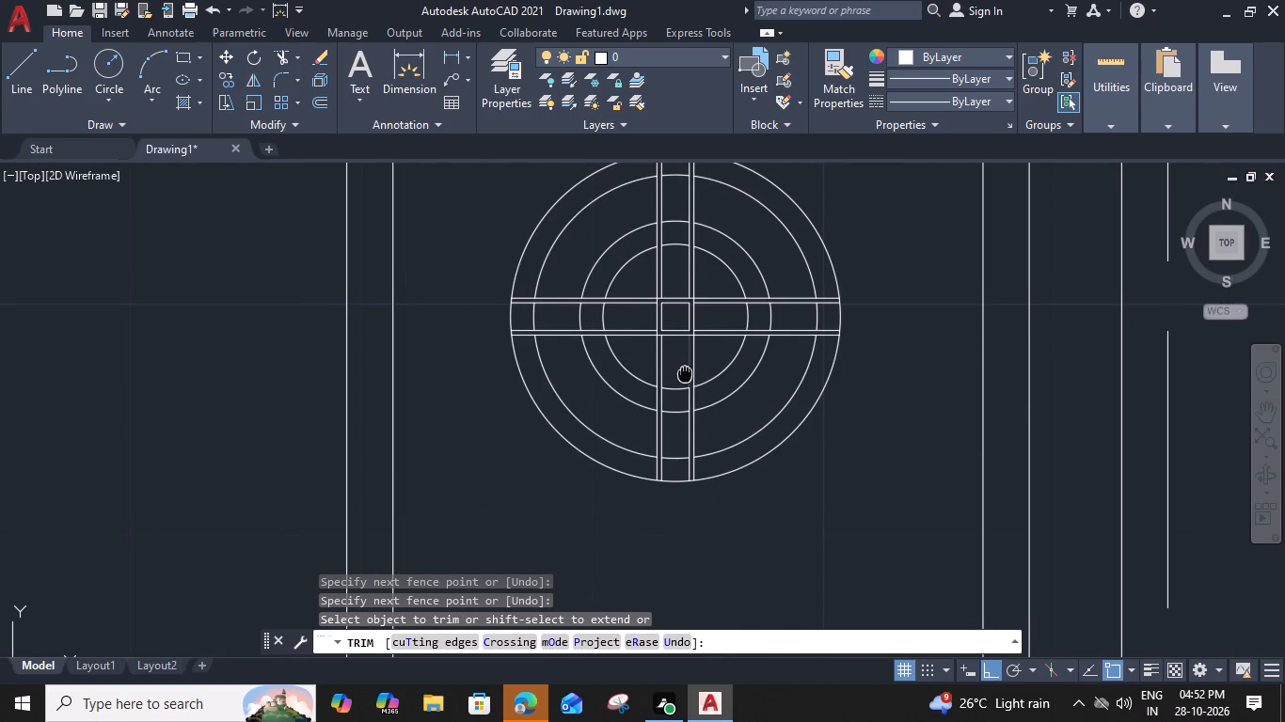
key("Escape")
Group all the rings and crossbar lines of the finished circular symbol into one object.
scroll(695, 328, "down", 2)
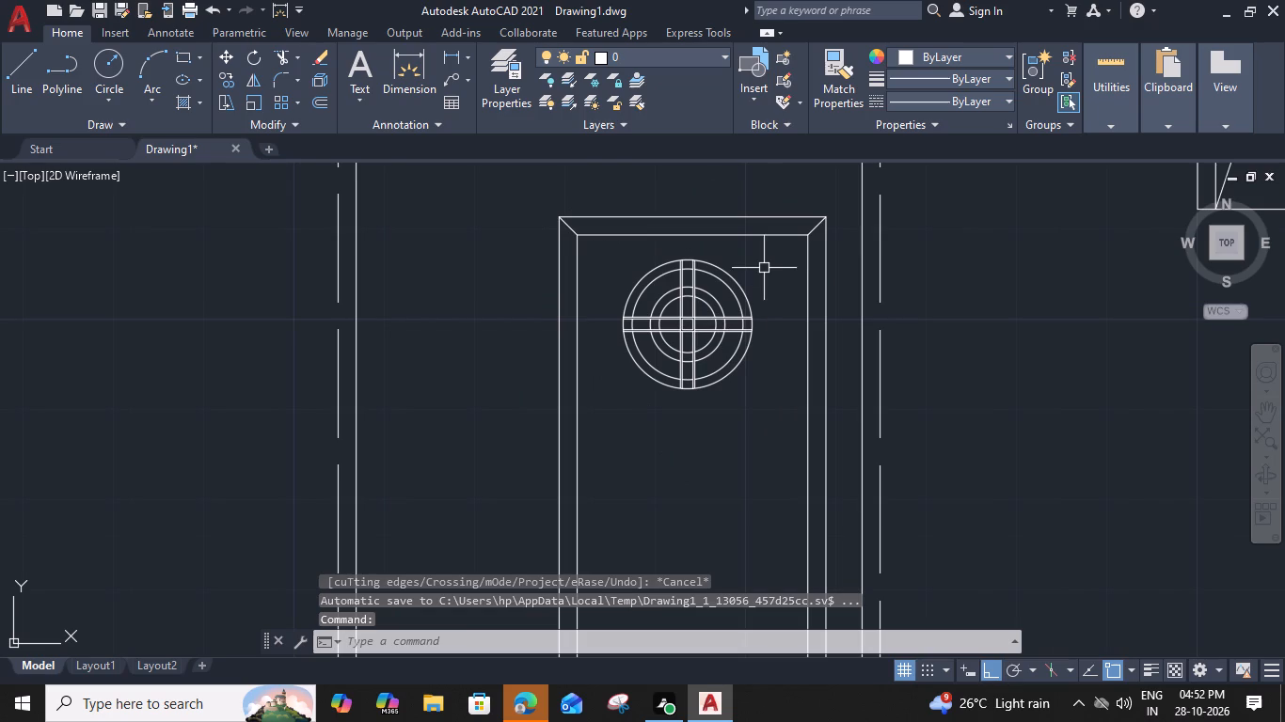
left_click(754, 247)
left_click(610, 417)
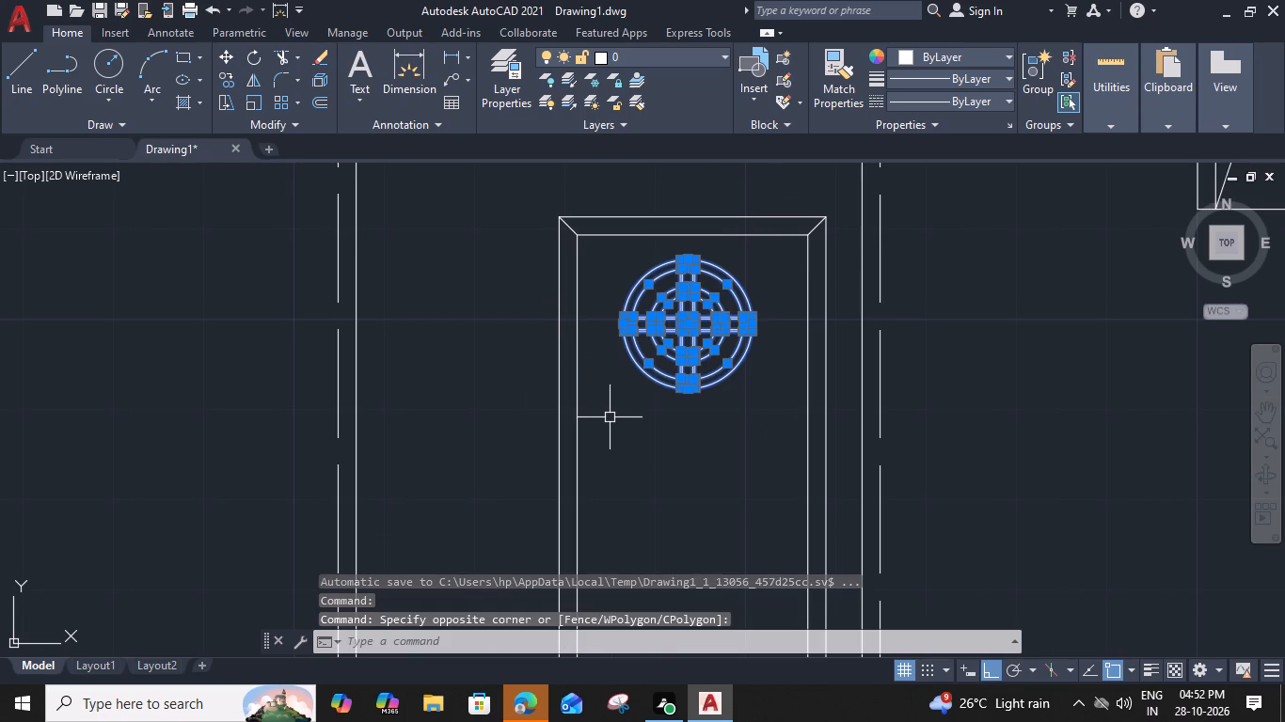
type("G")
key("space")
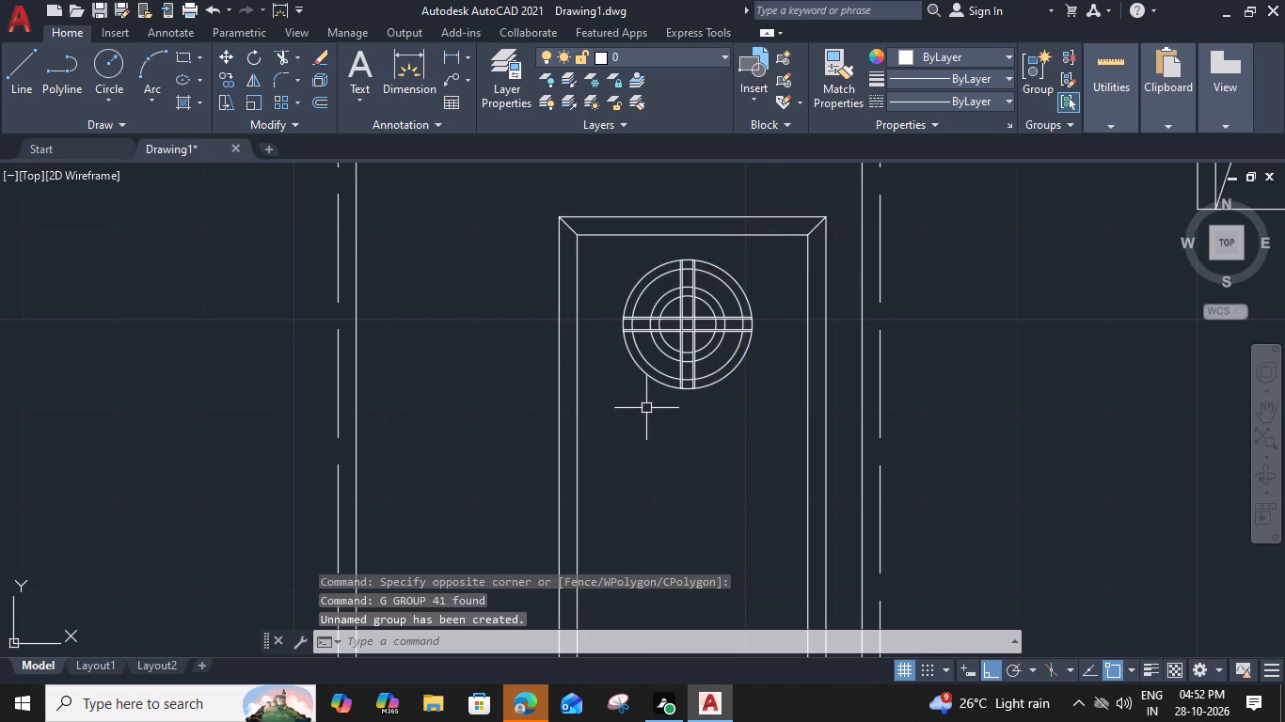
Copy the grouped ring symbol about 2'-4" south to the framed panel's south end, and place another copy between the two.
left_click(689, 390)
type("CO")
key("space")
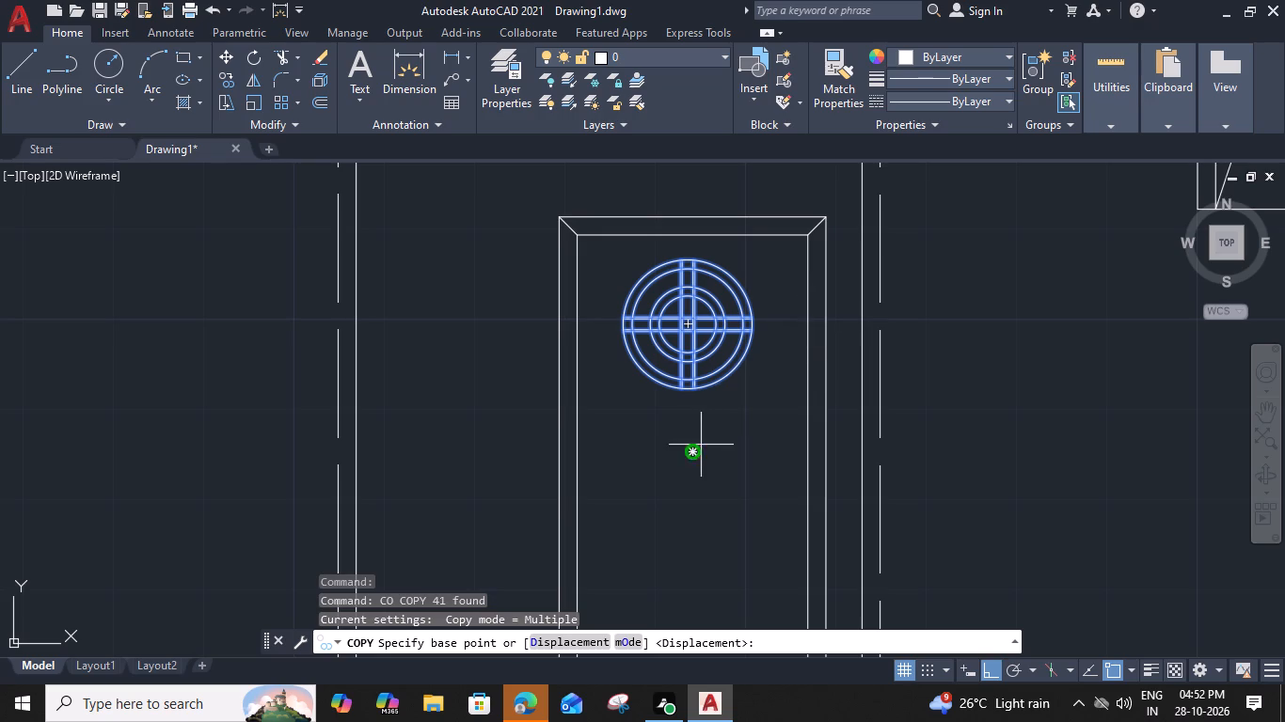
left_click(694, 236)
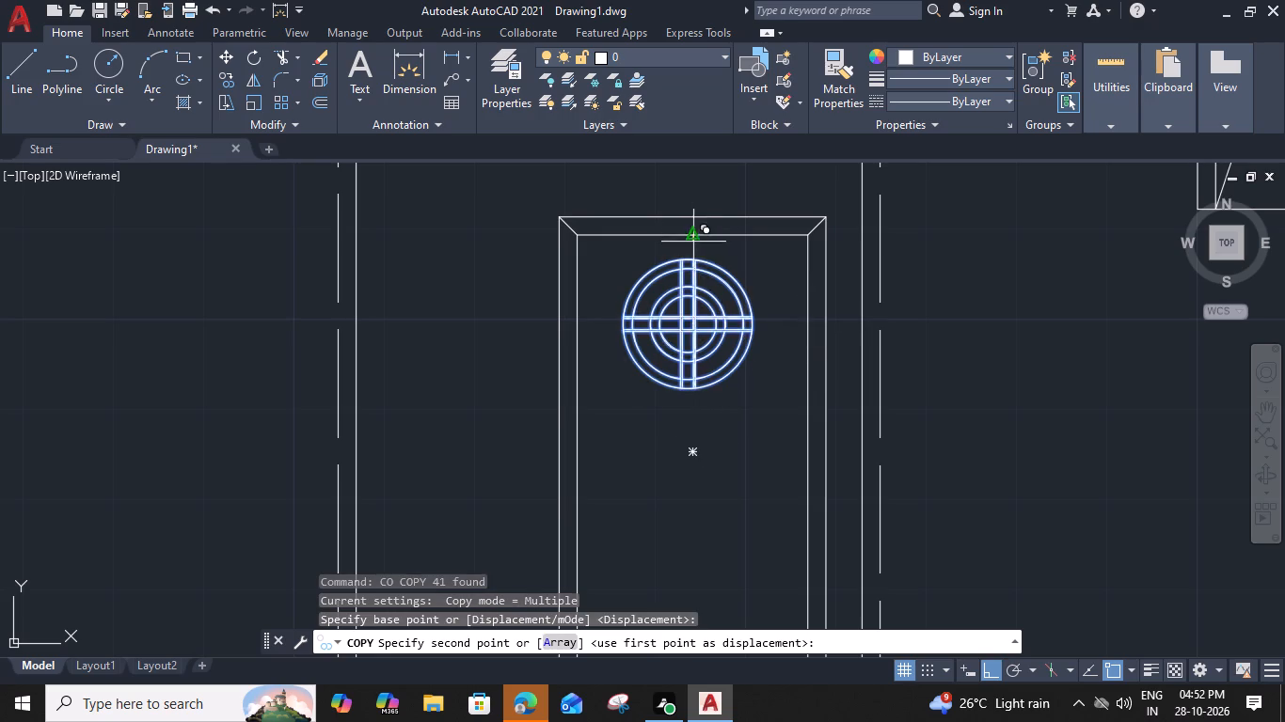
scroll(668, 455, "down", 1)
middle_click_drag(671, 457, 681, 380)
scroll(686, 412, "up", 1)
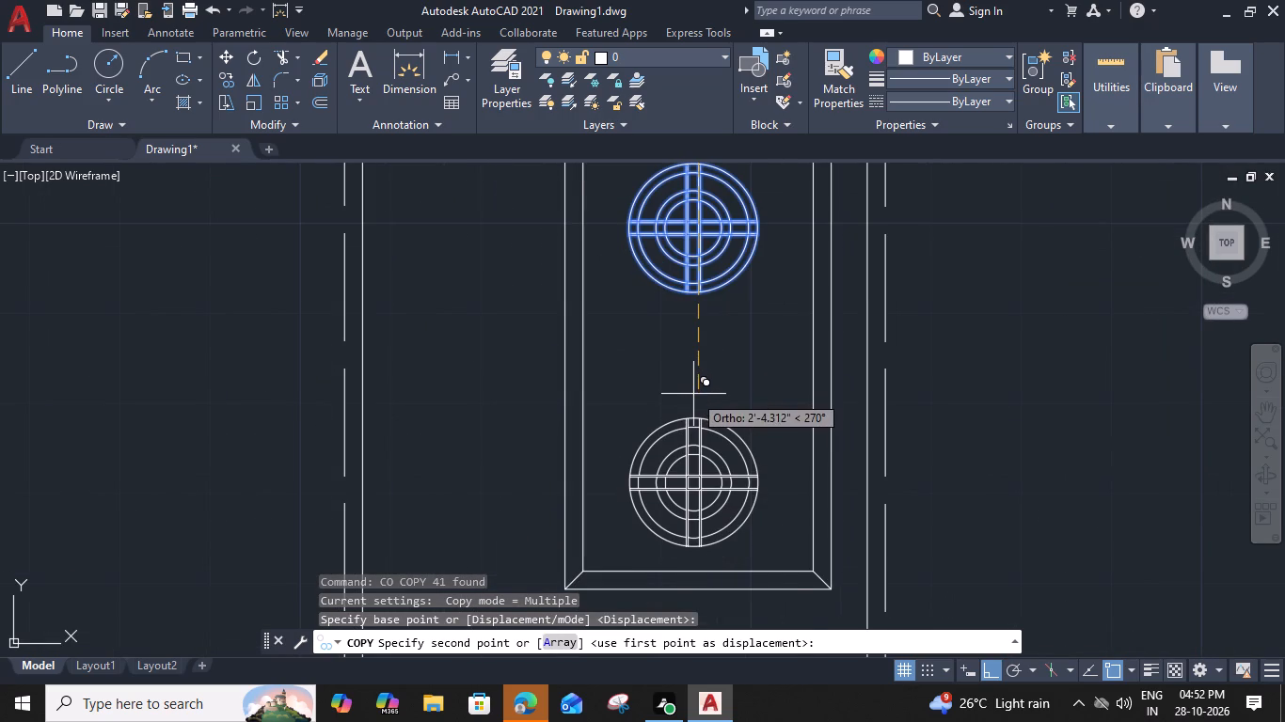
left_click(693, 394)
scroll(693, 393, "down", 1)
scroll(706, 319, "up", 2)
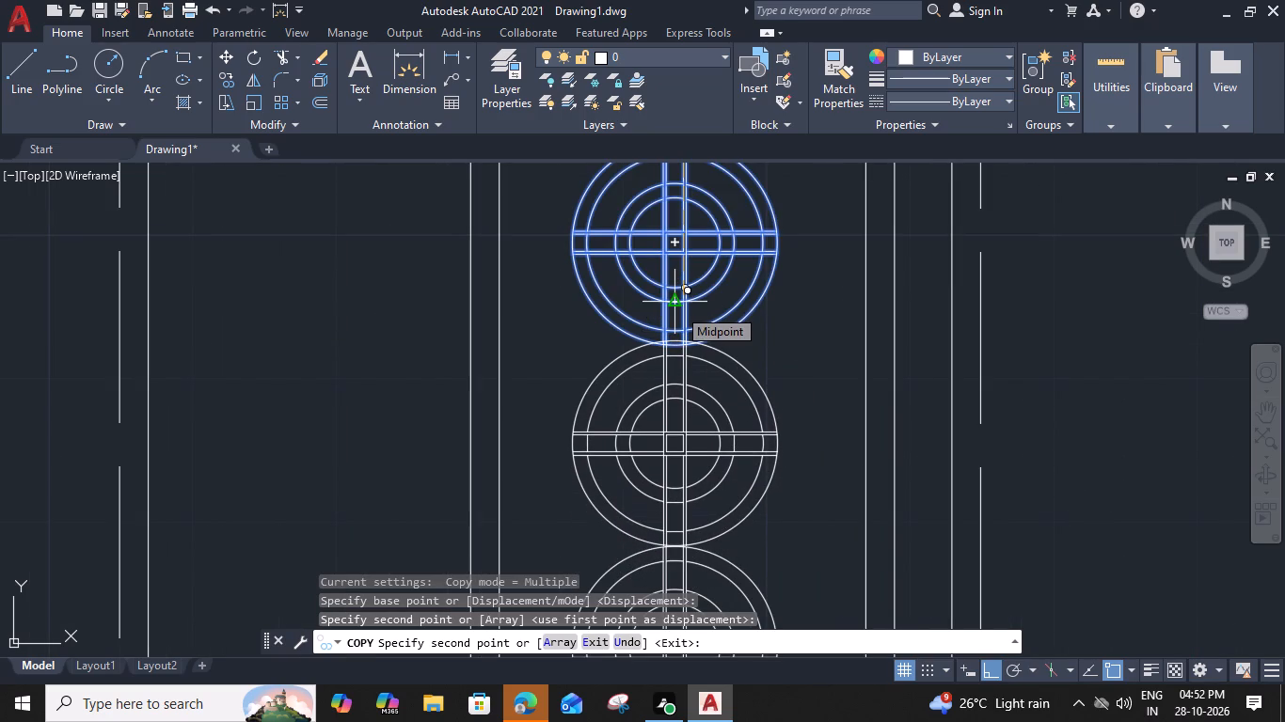
left_click(677, 307)
key("Escape")
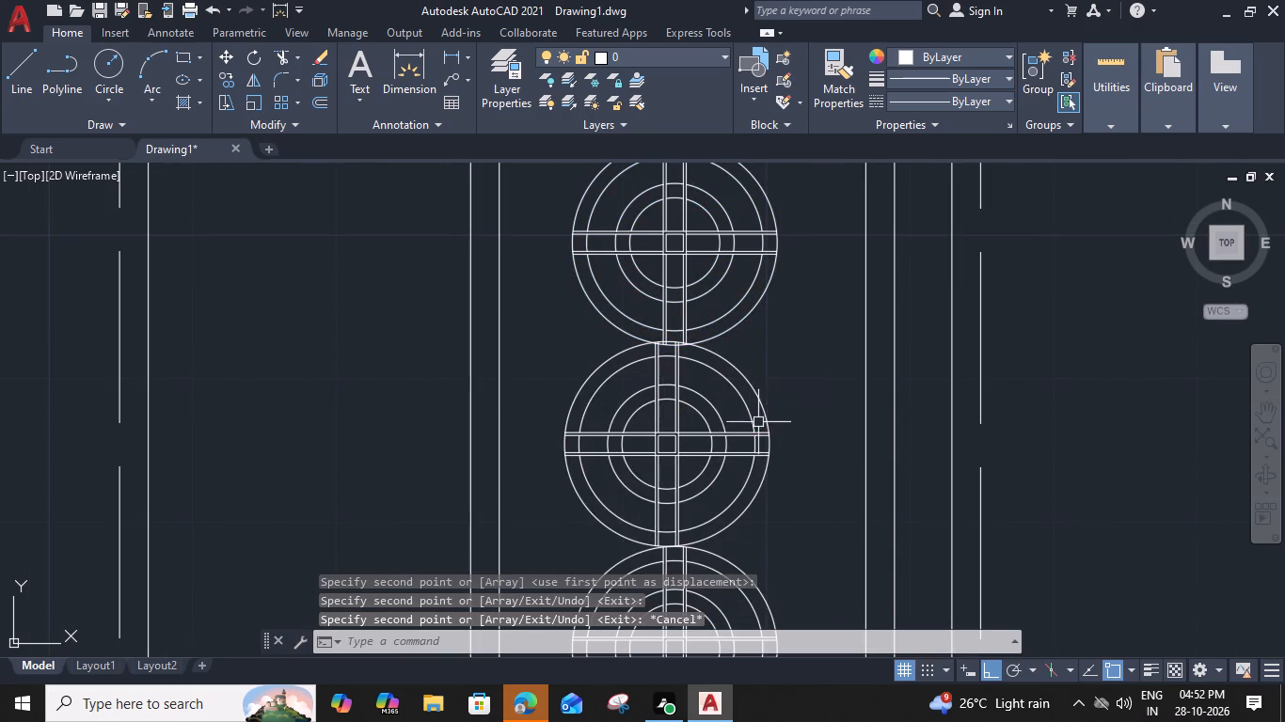
Scale the middle ring symbol down freehand about its centre to a bit over half its size.
left_click(769, 433)
type("SC")
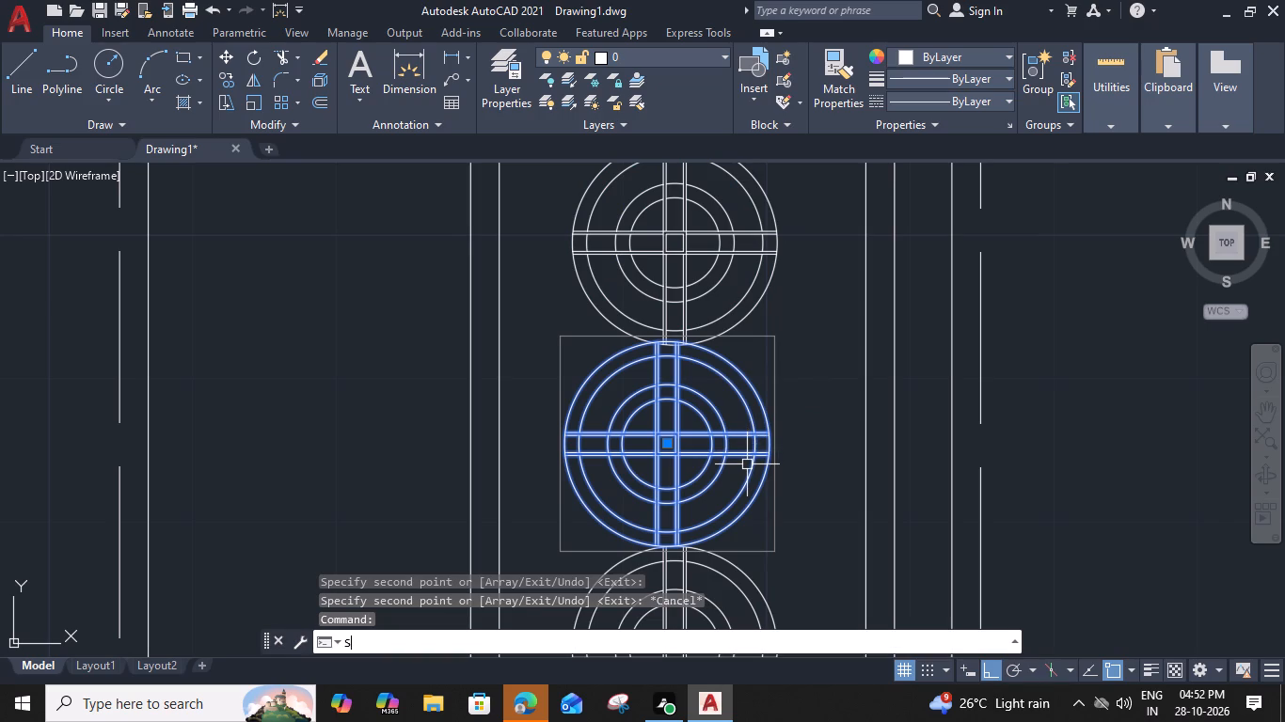
key("space")
left_click(669, 438)
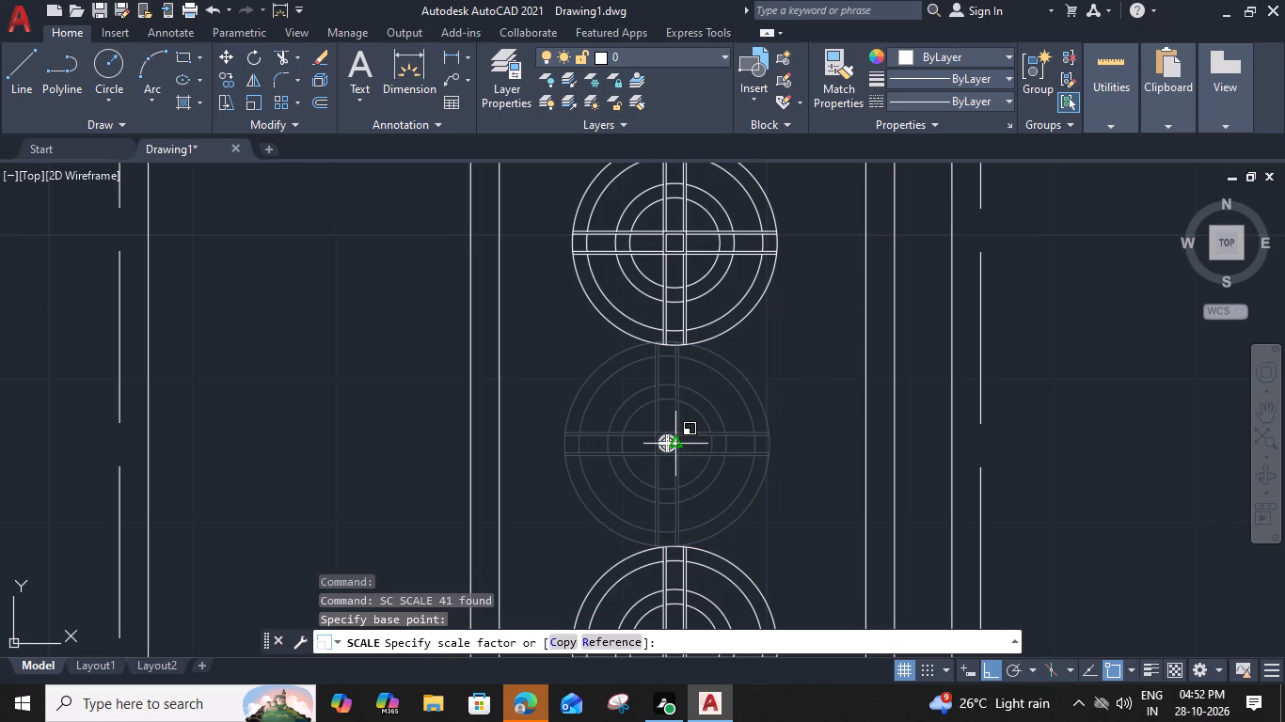
scroll(722, 436, "up", 1)
left_click(735, 444)
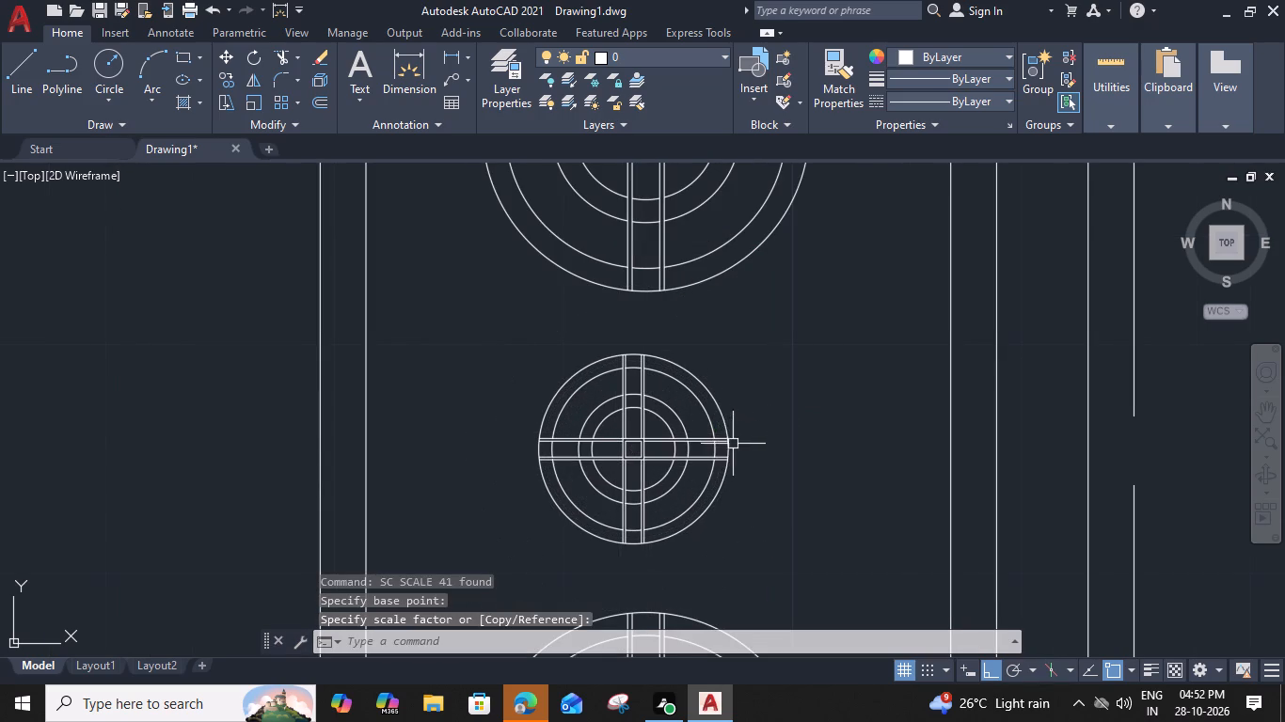
Move the small middle ring symbol west, close to the framed panel's inner west edge.
scroll(570, 455, "down", 1)
left_click(559, 451)
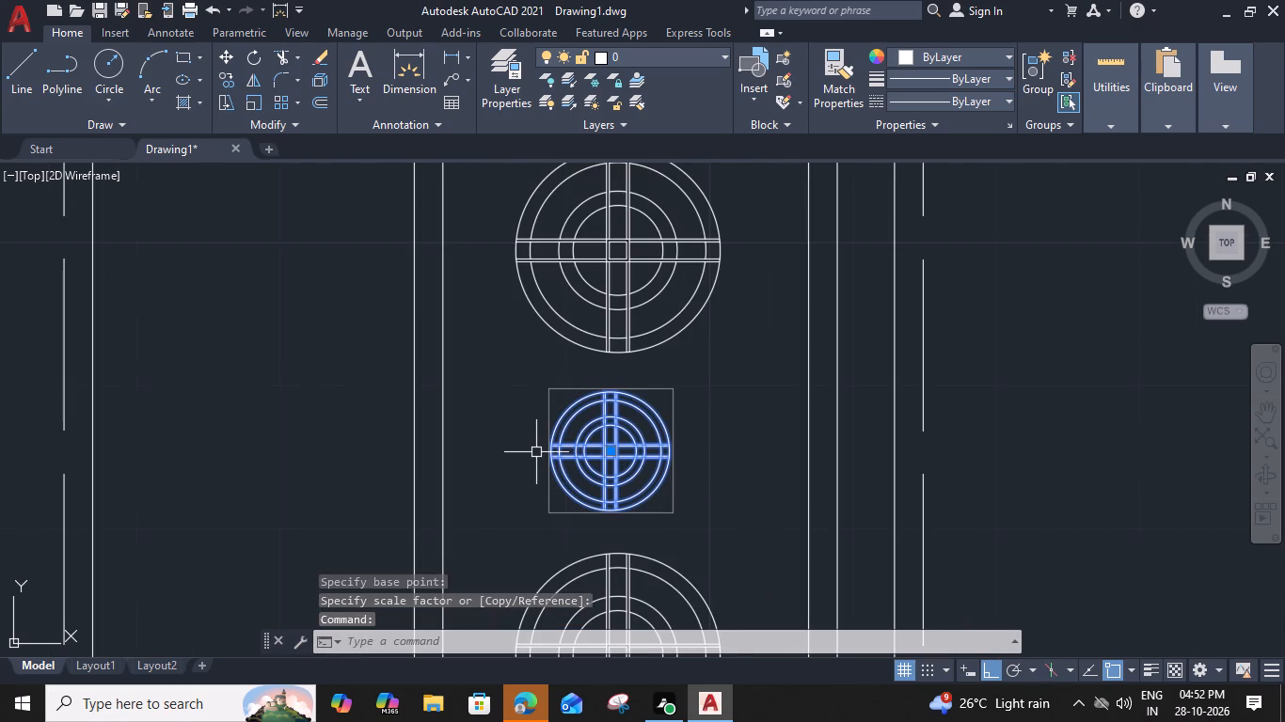
type("M")
key("space")
scroll(559, 462, "up", 2)
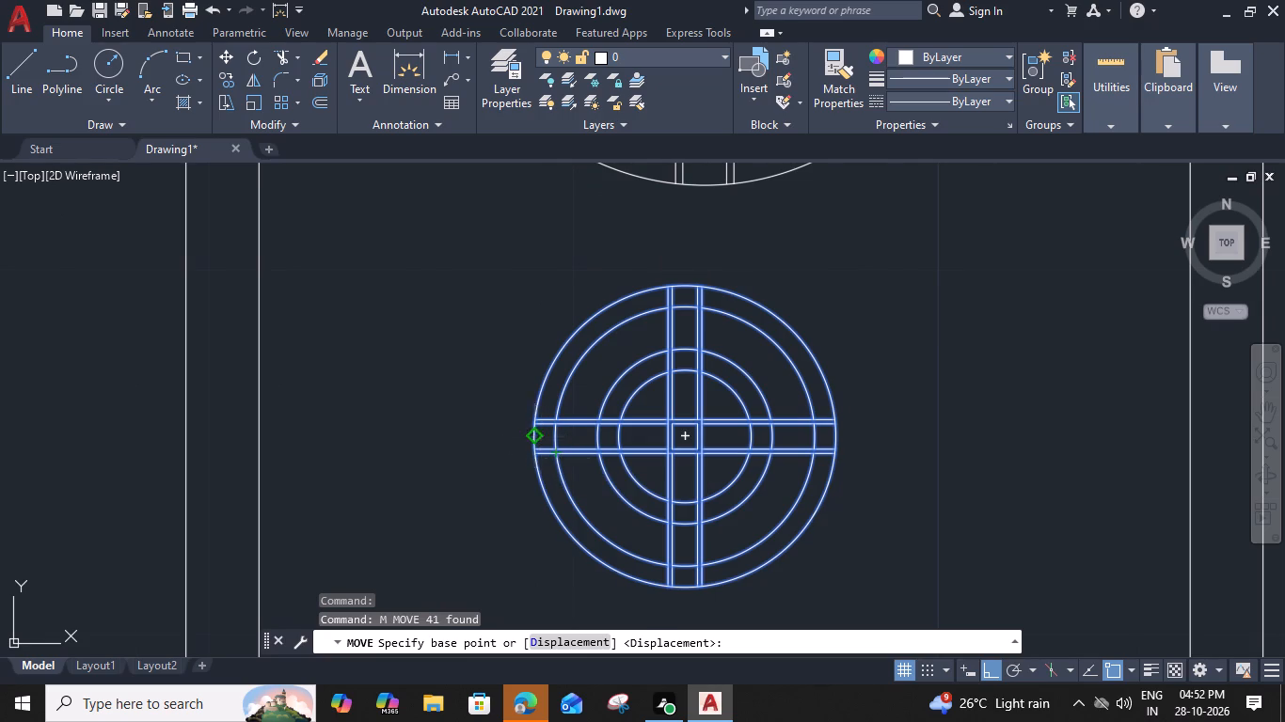
left_click(536, 438)
scroll(353, 454, "down", 2)
left_click(353, 454)
scroll(396, 455, "down", 1)
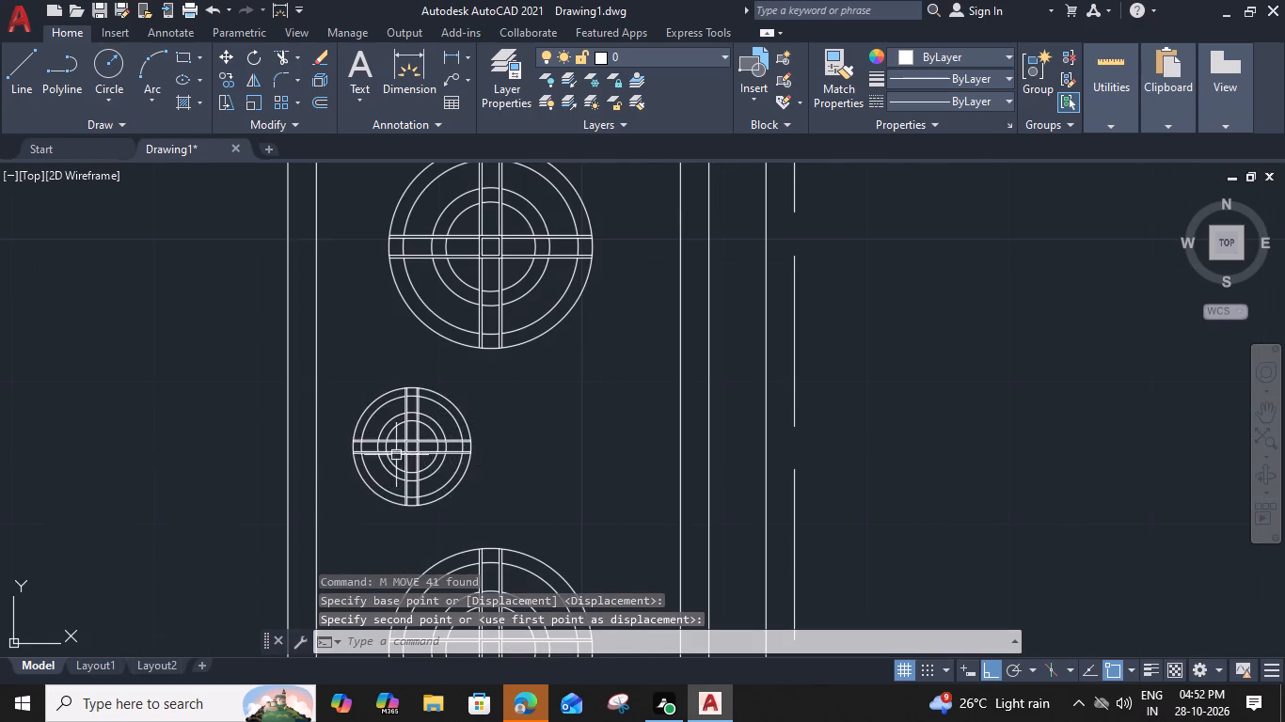
Move the large south ring symbol about 3.9" east, toward the framed panel's inner east edge.
middle_click_drag(516, 470, 634, 413)
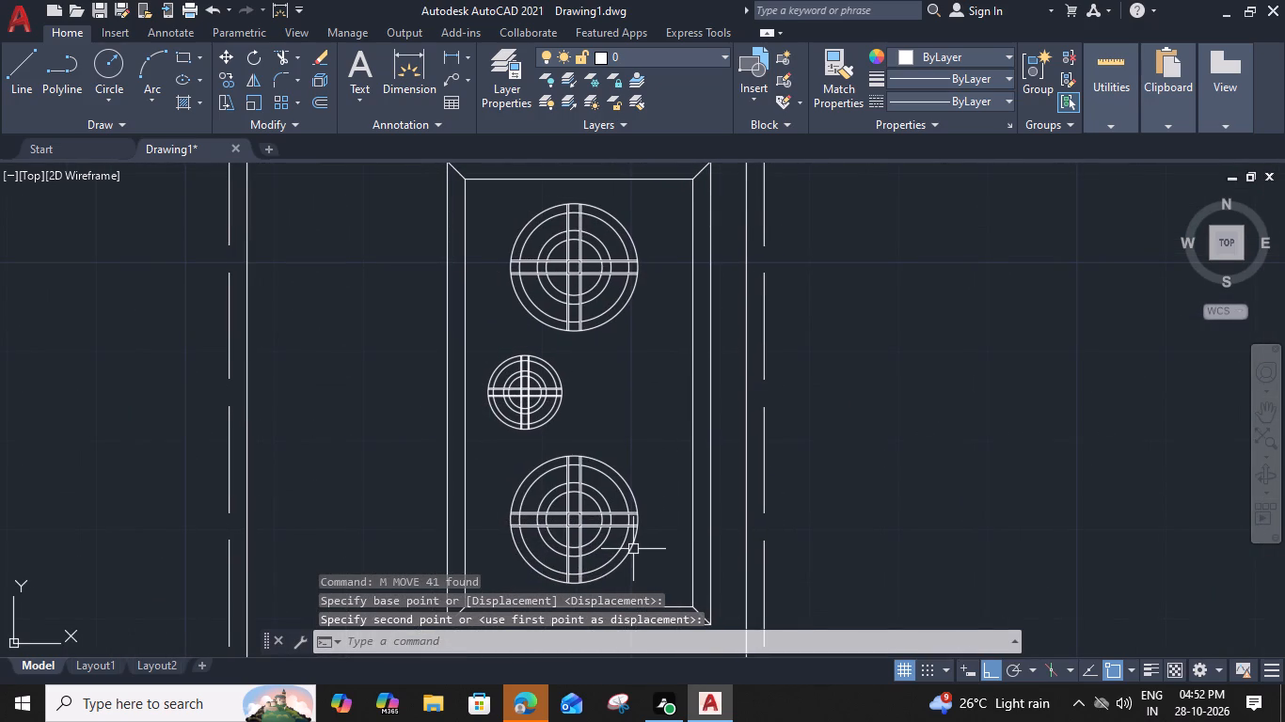
left_click(633, 549)
type("M")
key("space")
scroll(652, 537, "up", 2)
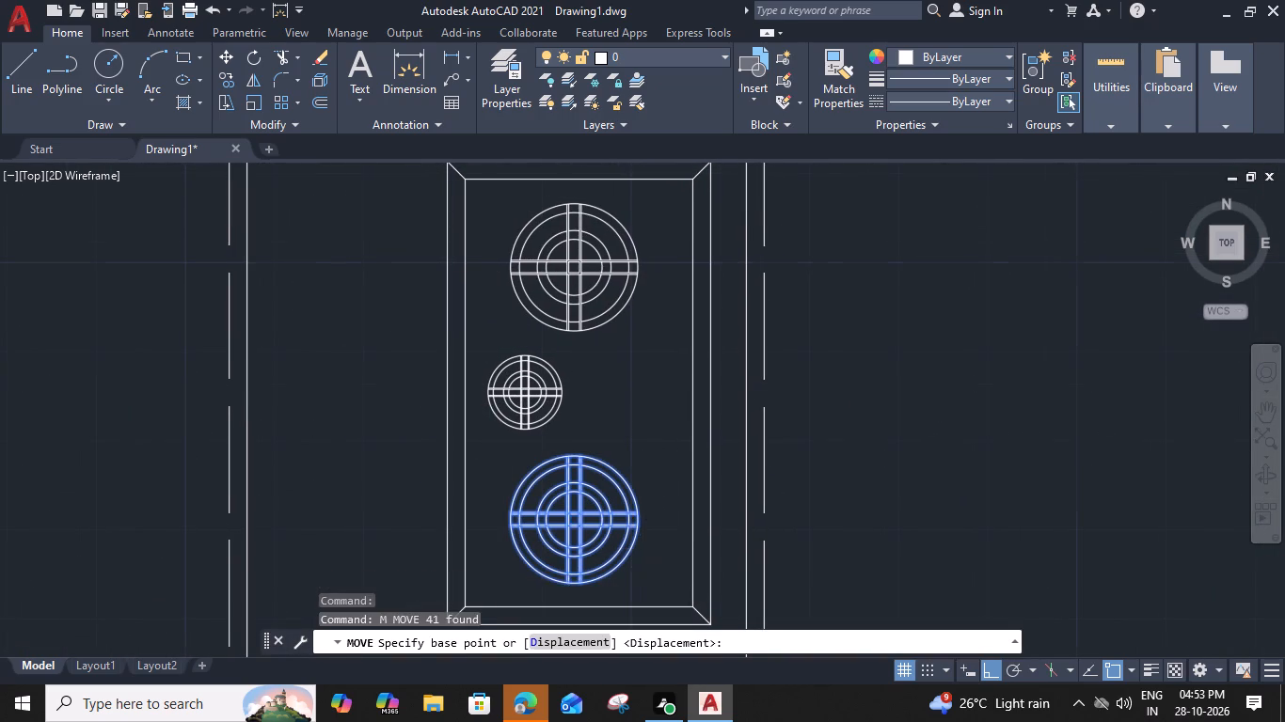
left_click(634, 511)
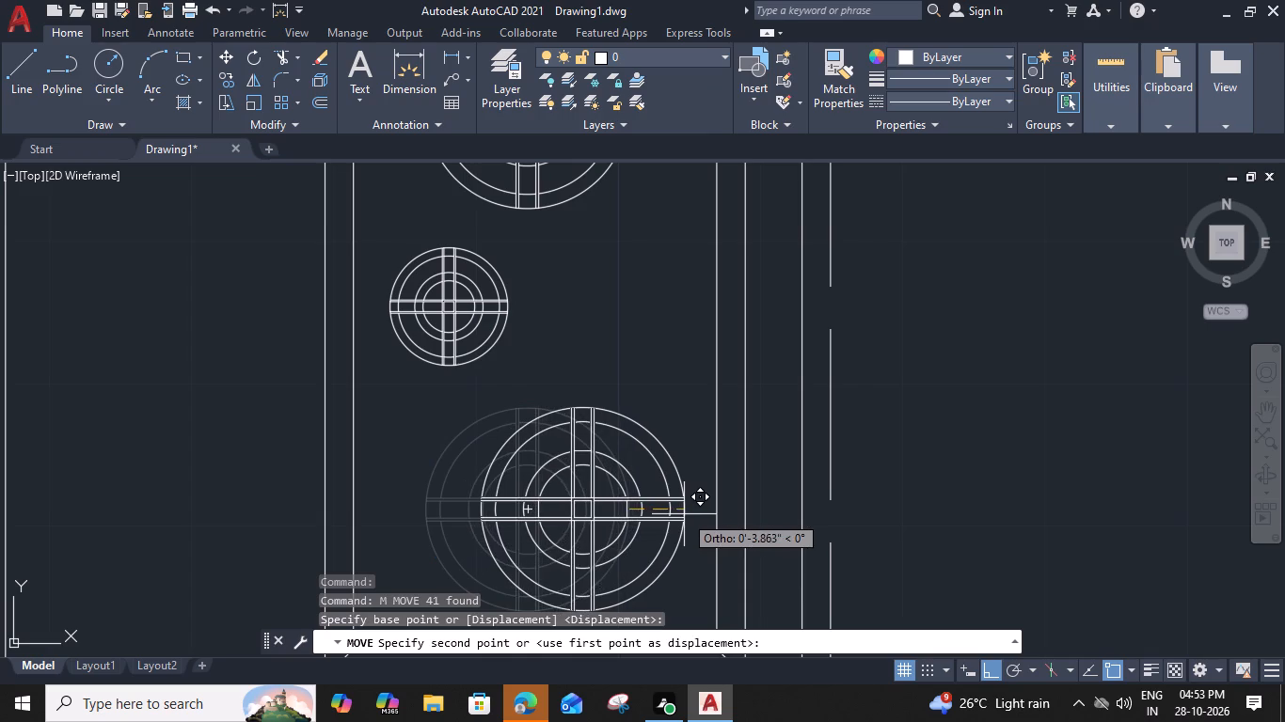
left_click(684, 514)
Move the large north ring symbol east until it nearly lines up with the south ring symbol.
scroll(685, 508, "down", 1)
middle_click_drag(696, 418, 690, 465)
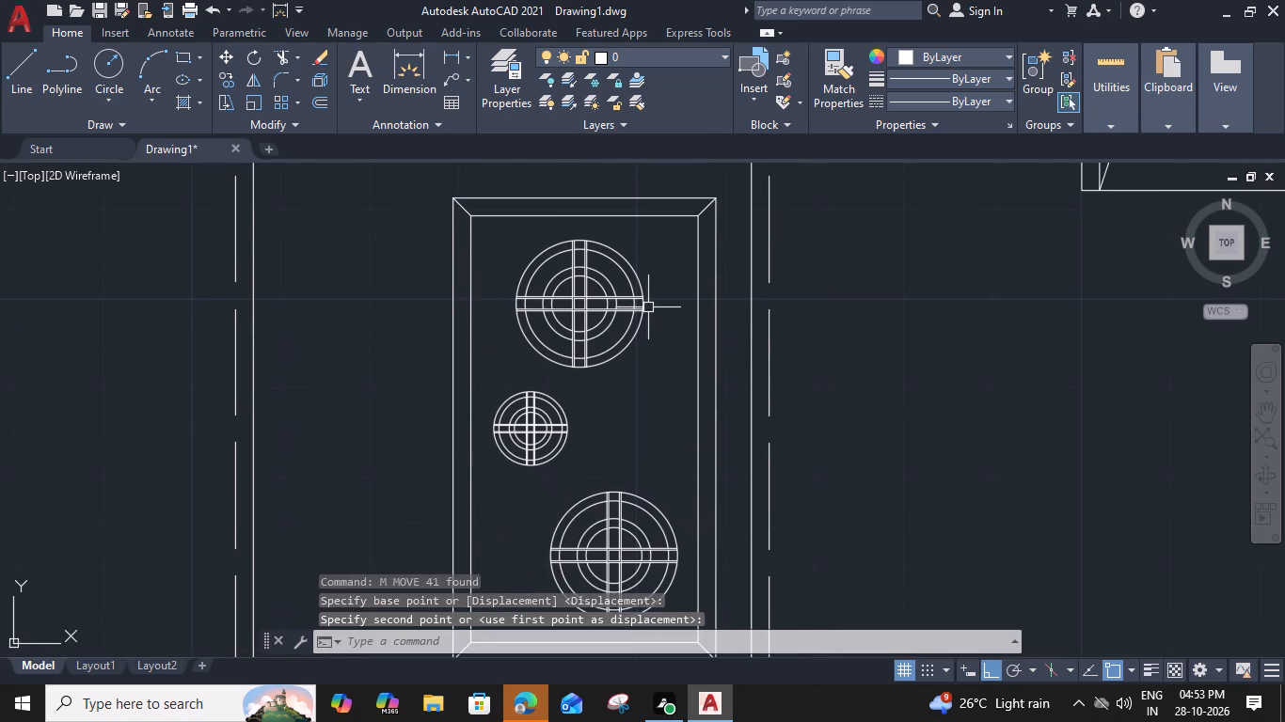
left_click(645, 306)
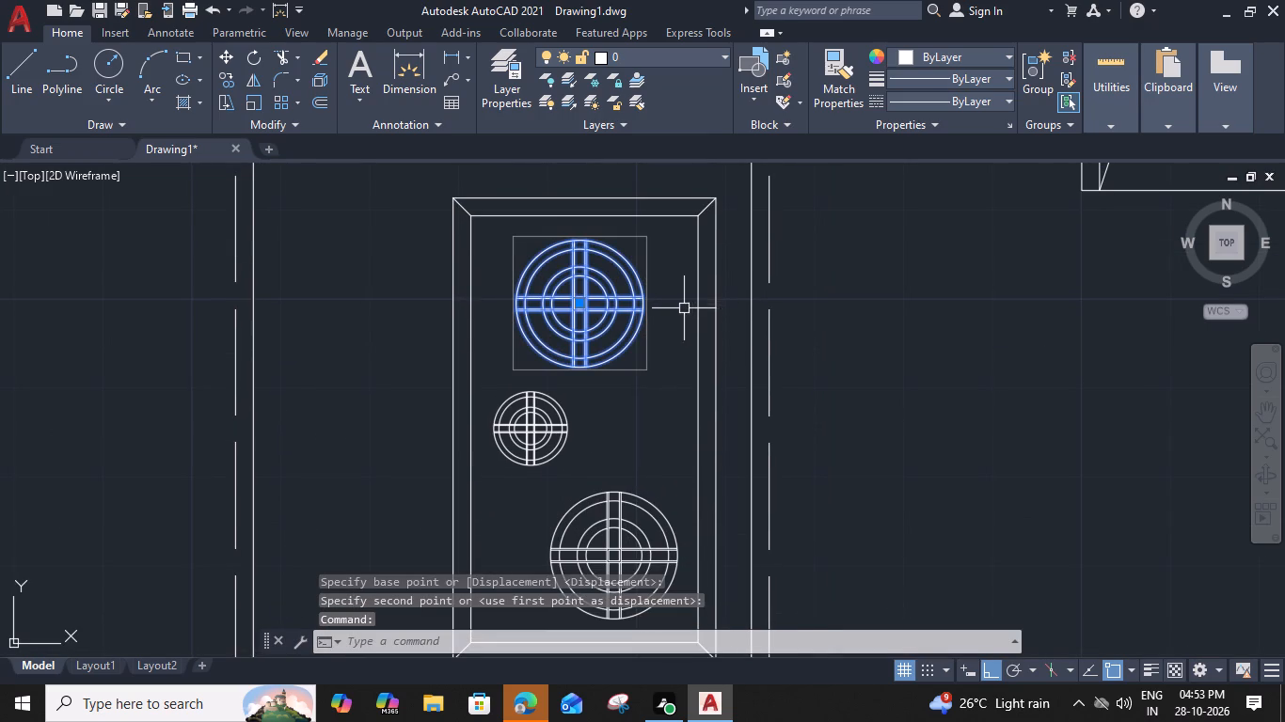
key("m")
key("space")
scroll(657, 307, "up", 1)
left_click(643, 301)
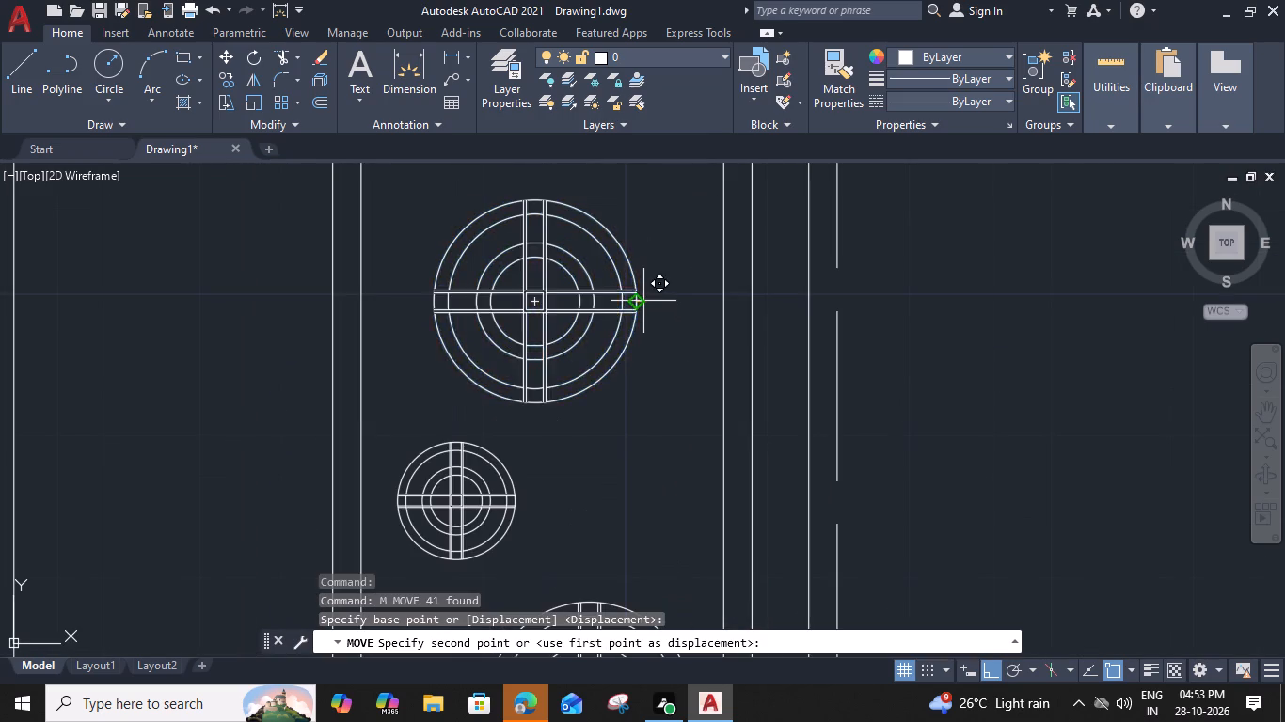
left_click(673, 303)
scroll(679, 316, "down", 1)
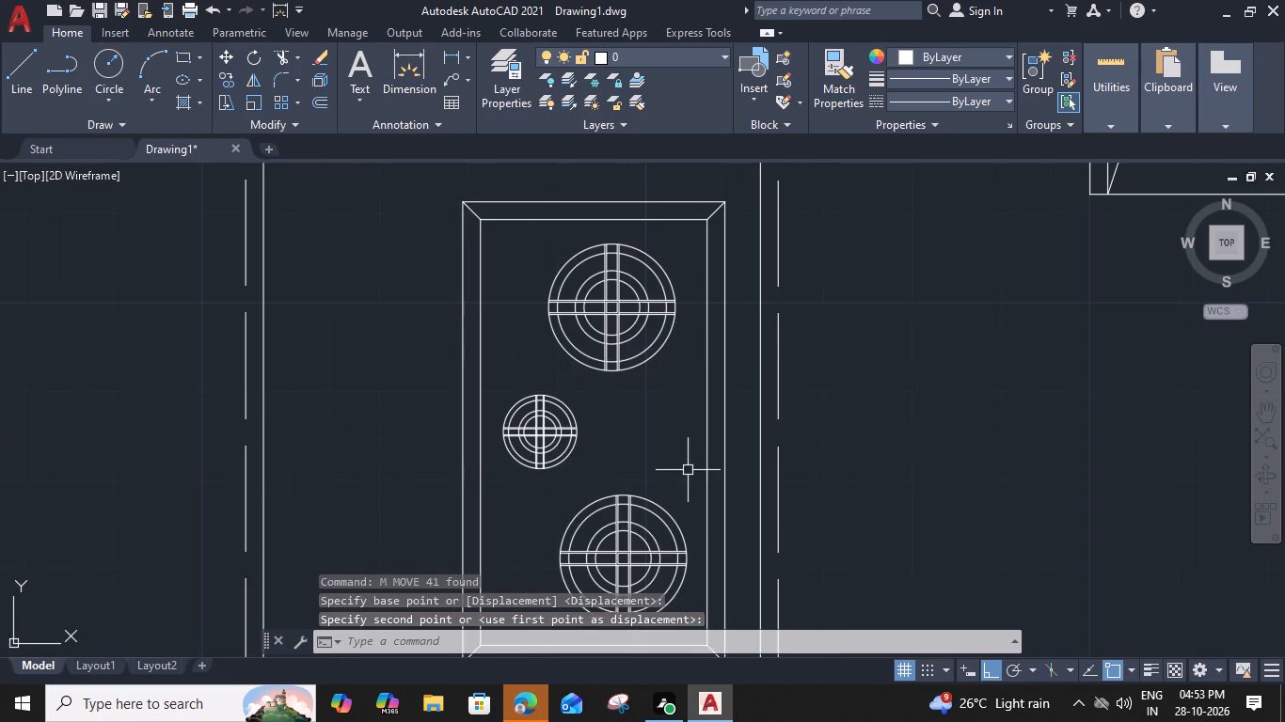
middle_click_drag(692, 471, 704, 434)
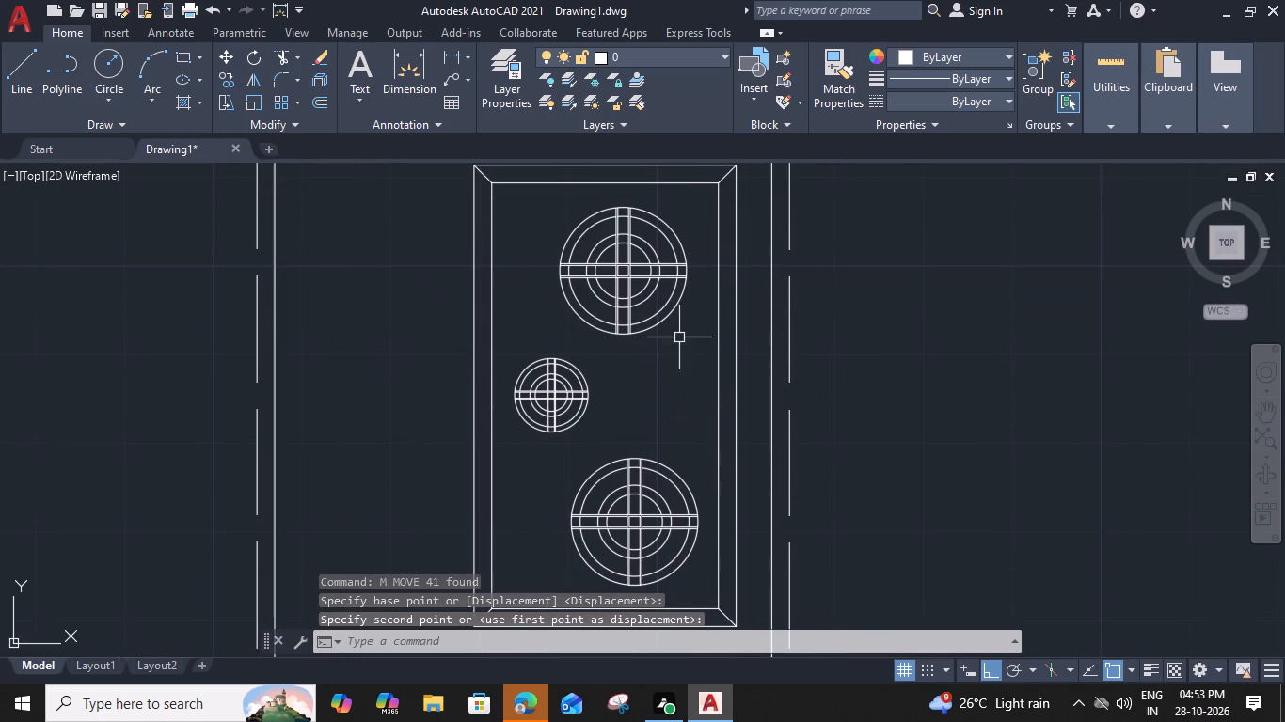
left_click(680, 285)
type("M")
key("space")
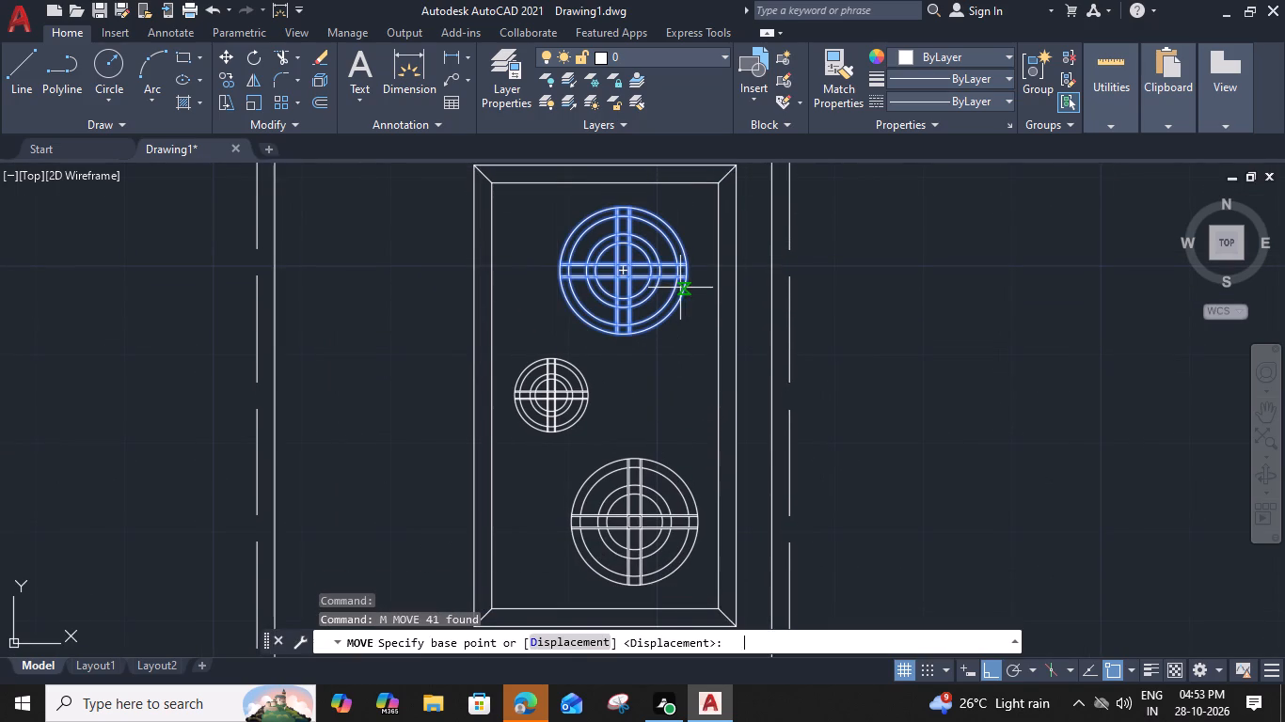
scroll(696, 246, "up", 1)
left_click(687, 287)
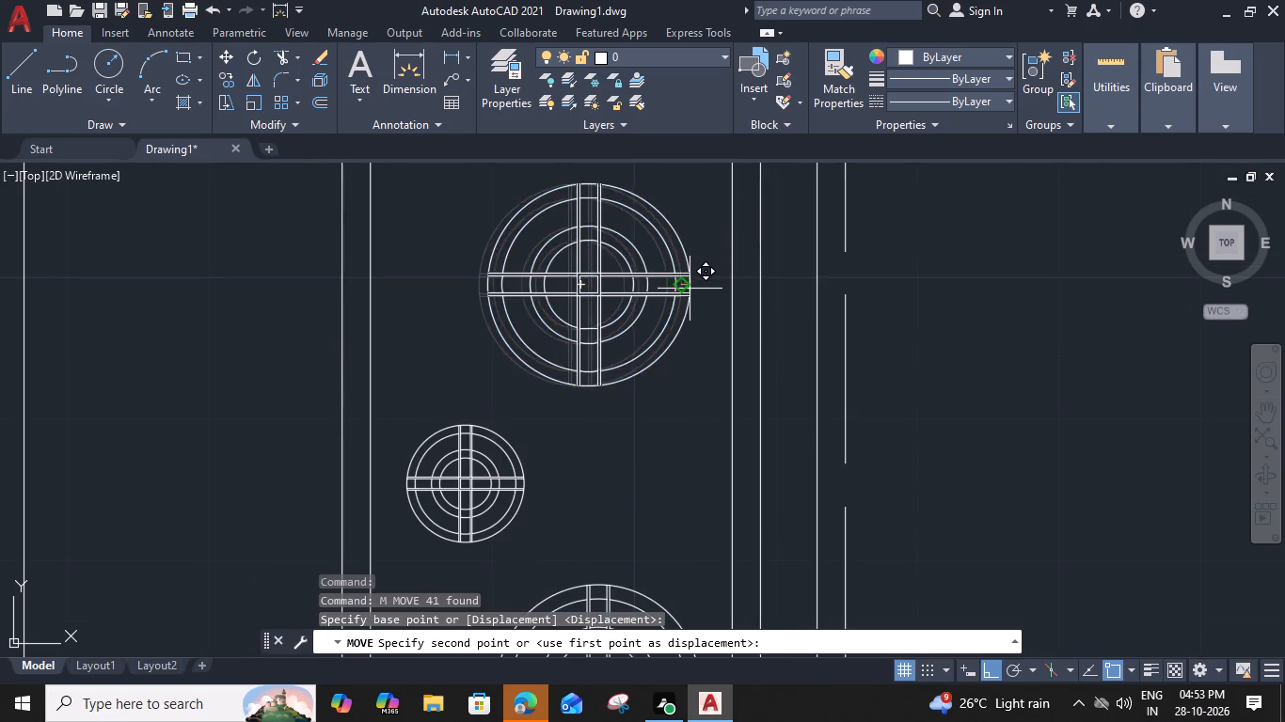
left_click(694, 289)
scroll(694, 289, "down", 1)
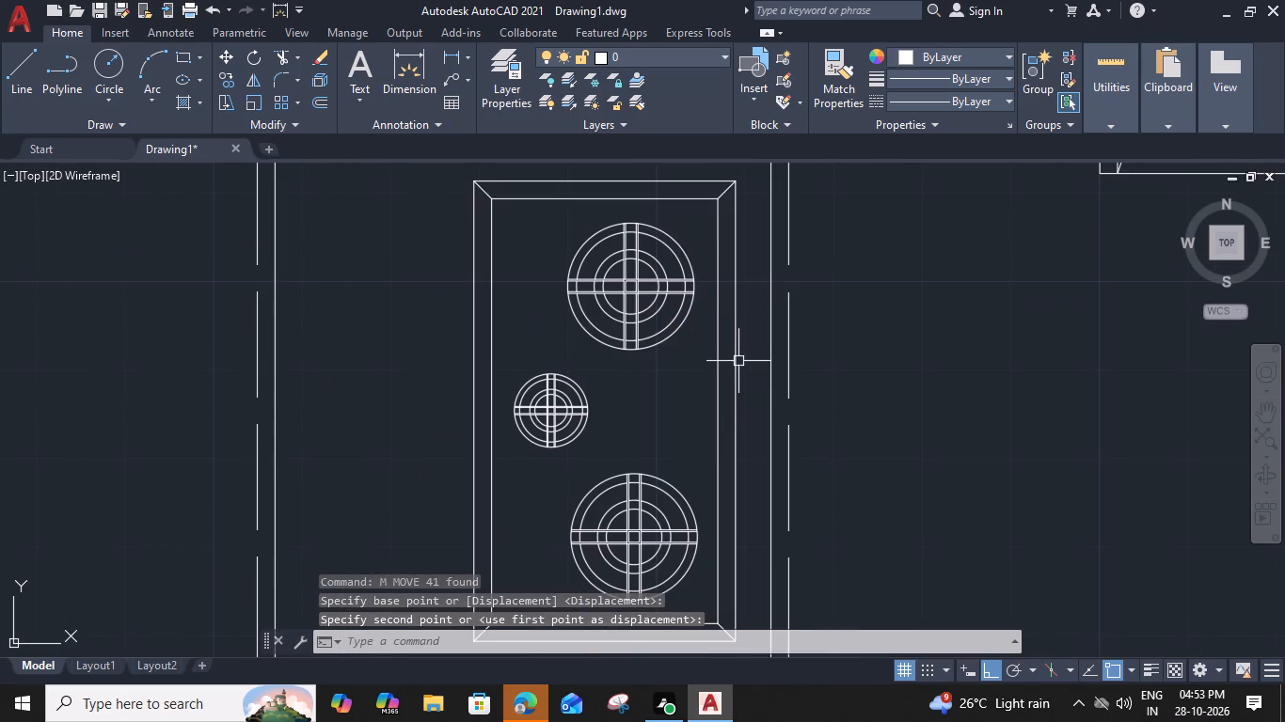
Offset the framed panel's outer rectangle 1" outward.
scroll(721, 275, "up", 1)
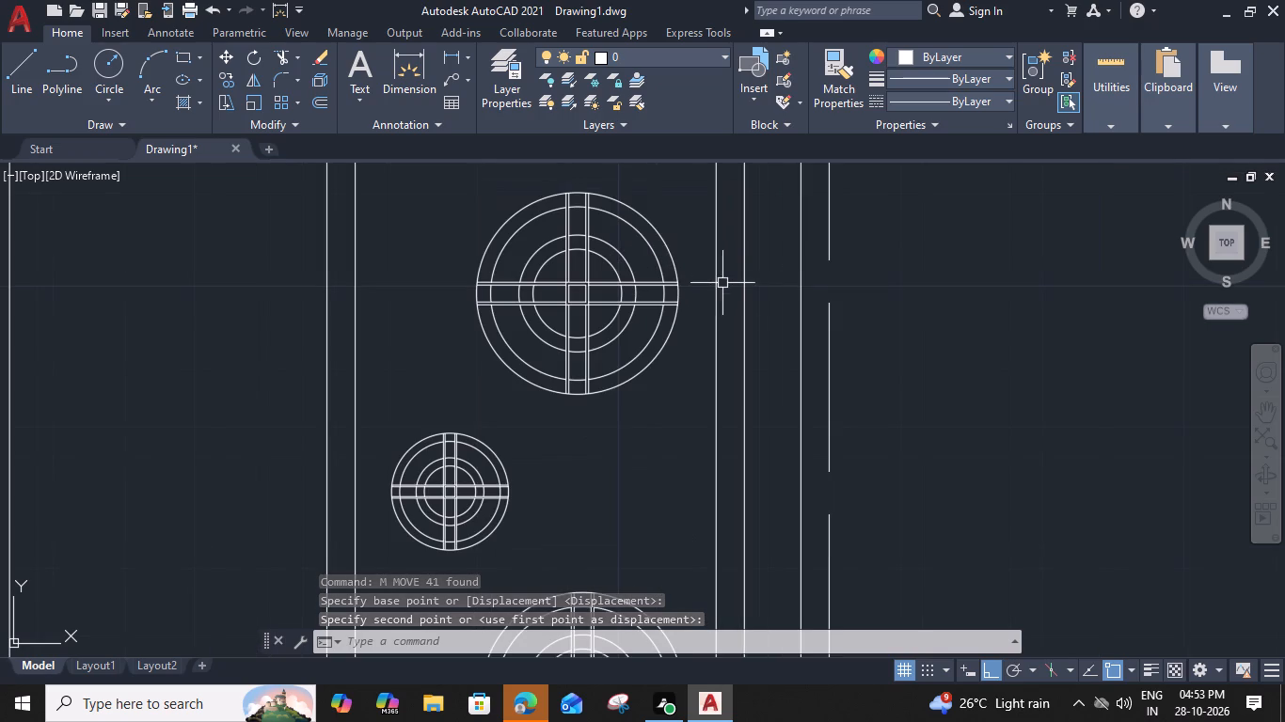
scroll(726, 322, "down", 1)
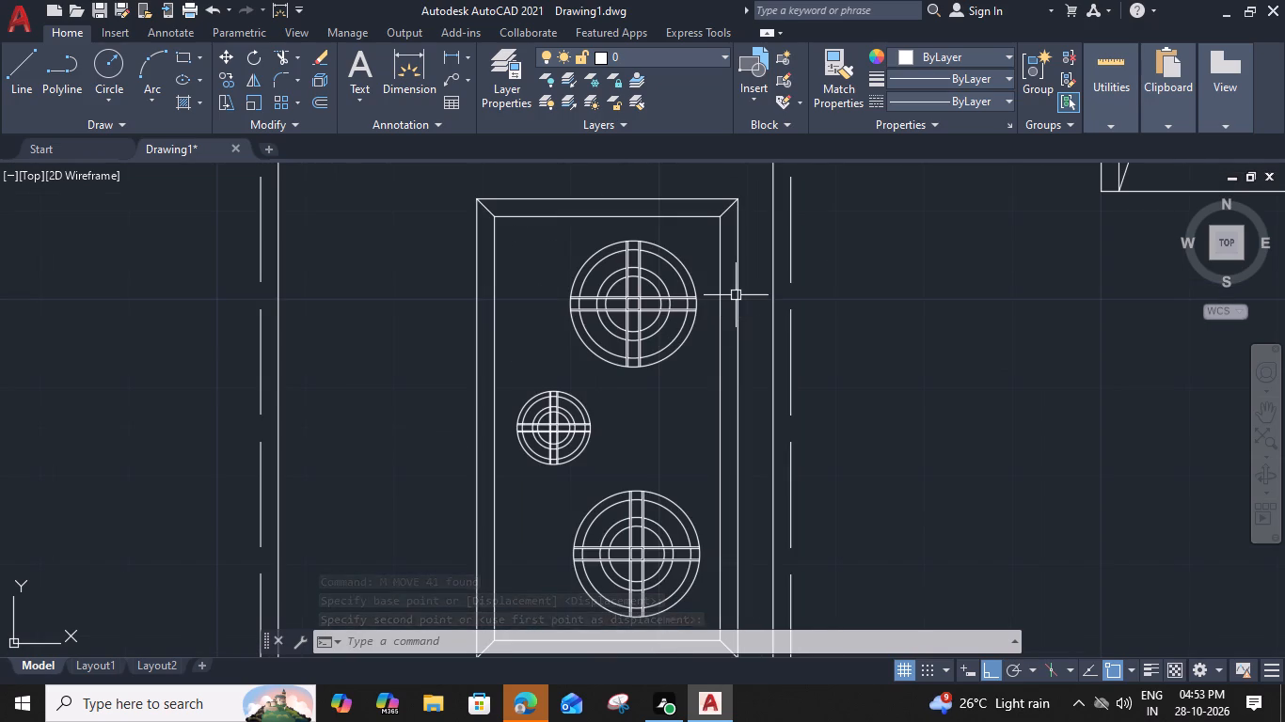
left_click(741, 261)
key("o")
key("space")
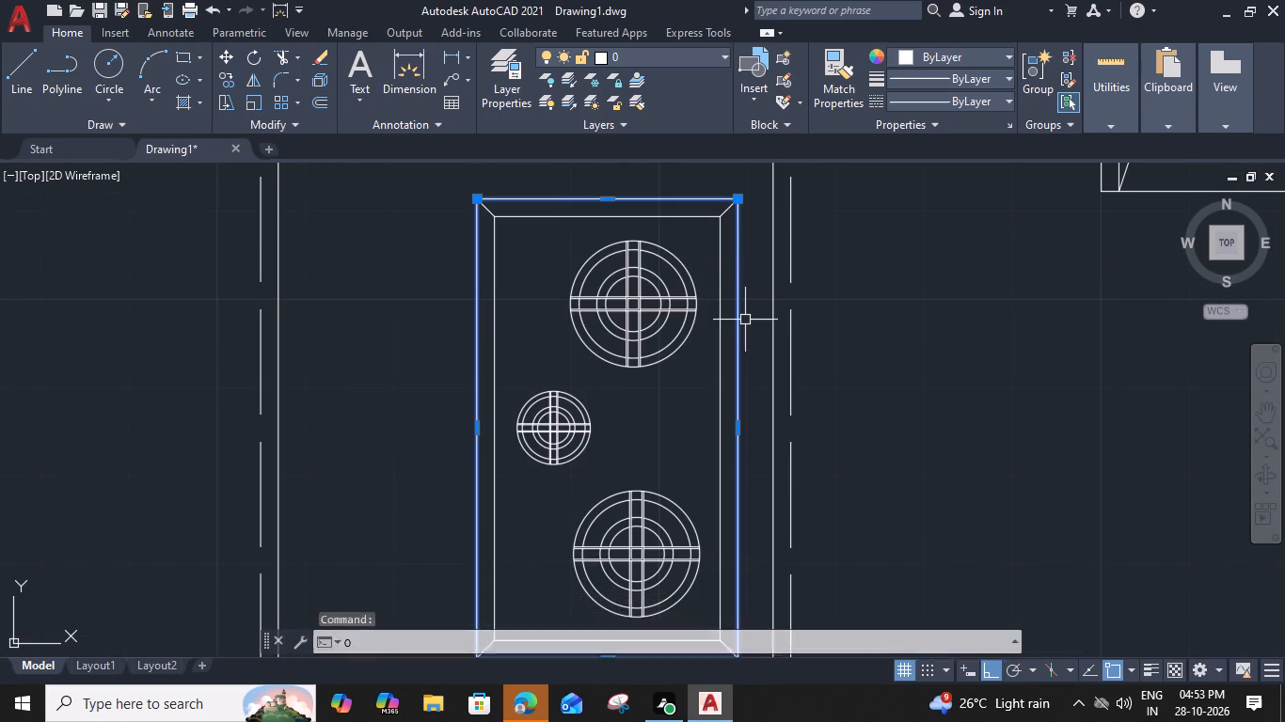
key("1")
key("shift+quotedbl")
key("Return")
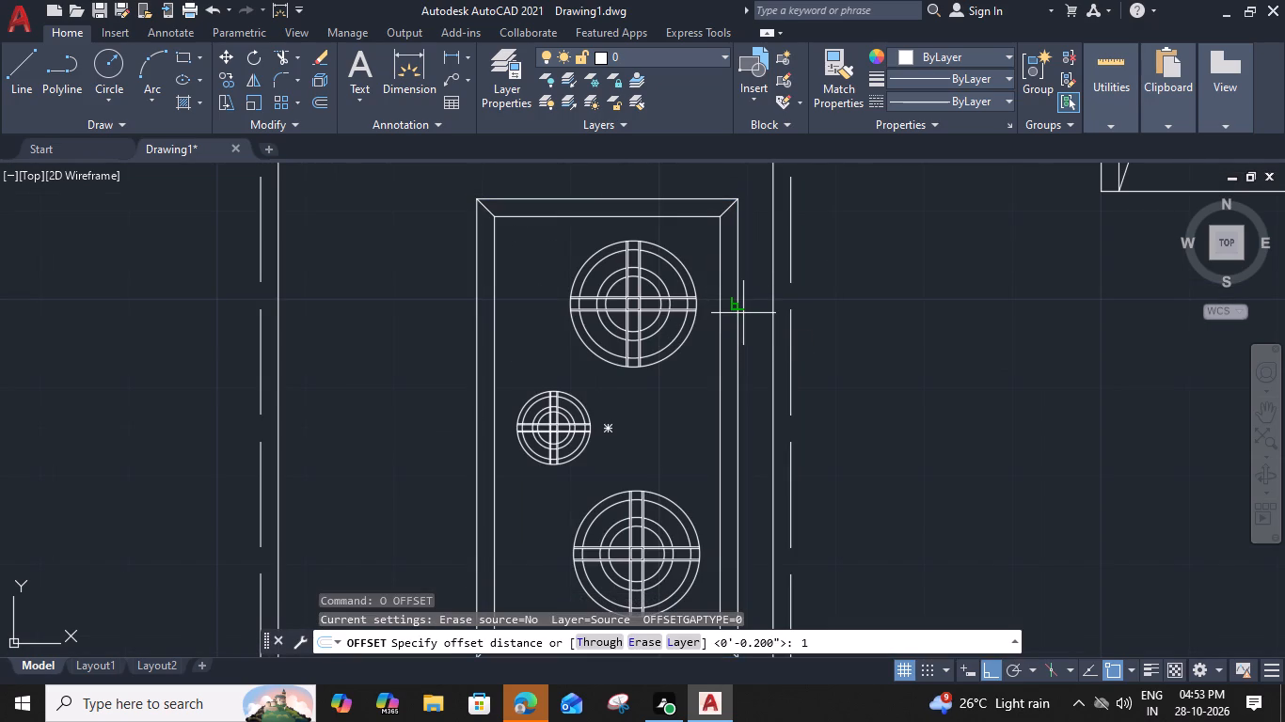
left_click(753, 322)
key("Escape")
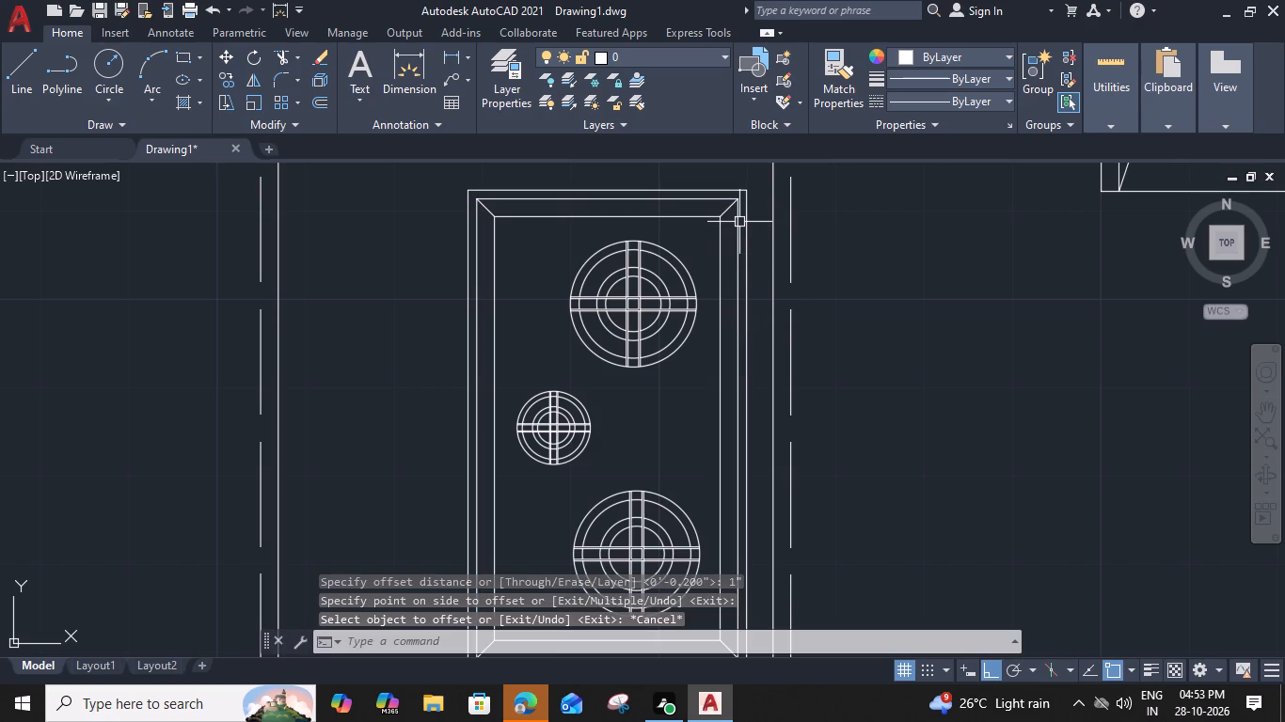
Stretch the outer ends of the two north diagonal corner lines to the corners of the new outer rectangle.
scroll(740, 177, "up", 4)
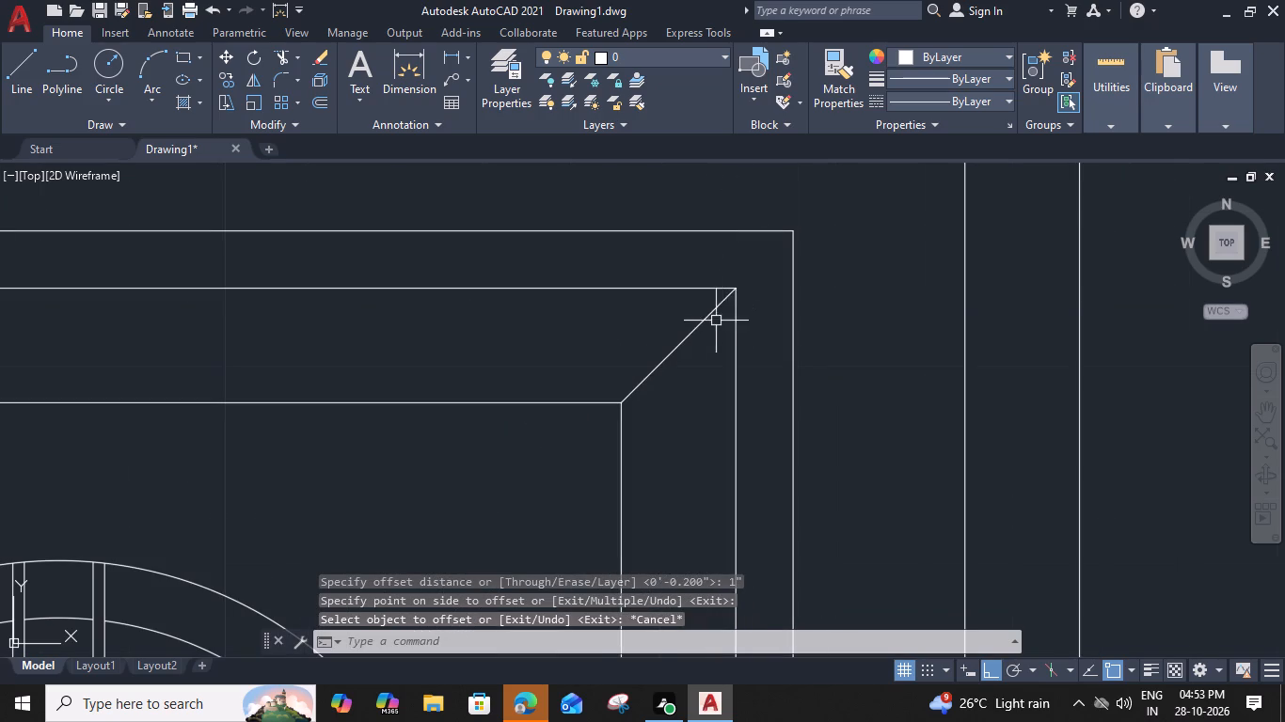
left_click(716, 321)
left_click(657, 339)
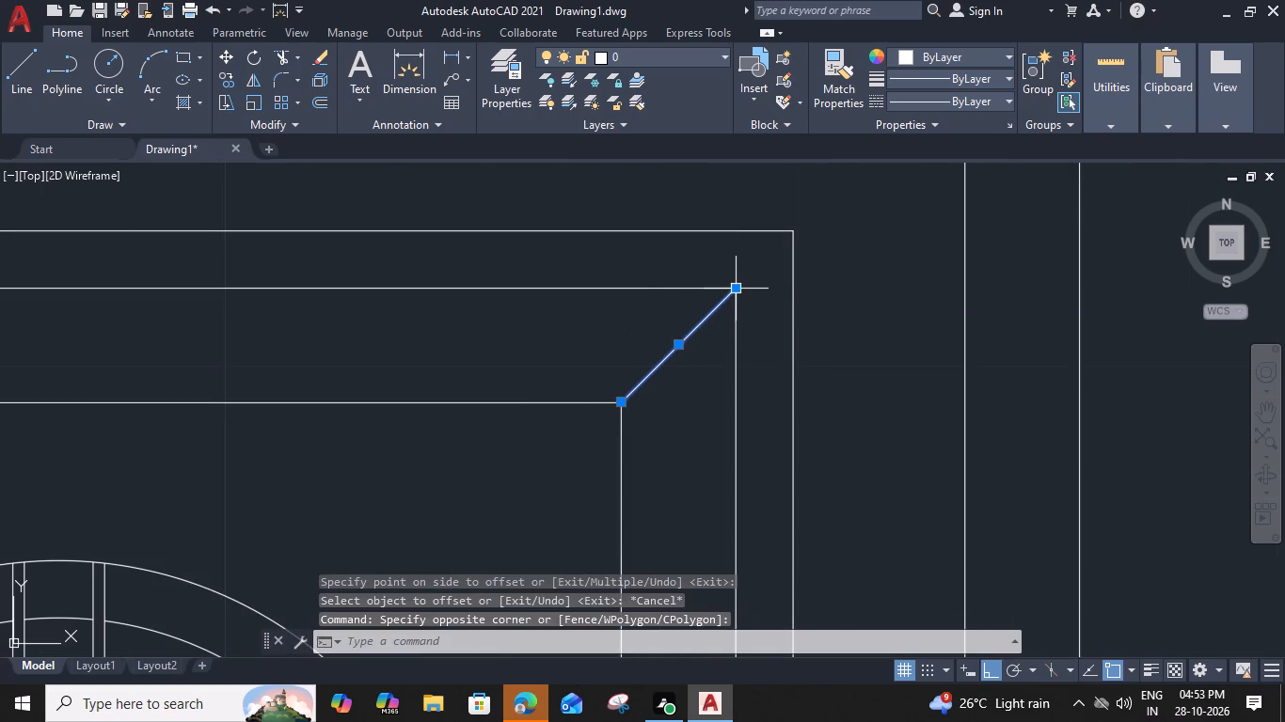
left_click(736, 287)
left_click(798, 233)
scroll(798, 233, "down", 3)
scroll(756, 357, "down", 2)
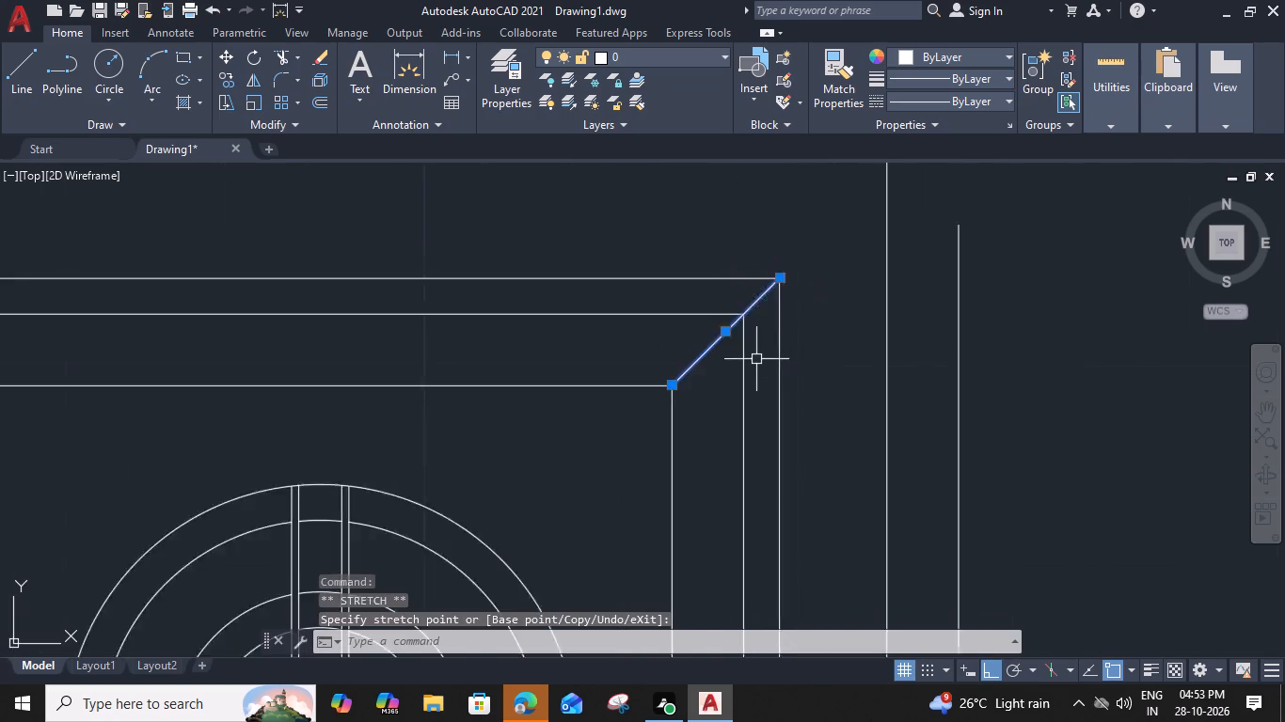
scroll(755, 360, "down", 1)
scroll(299, 344, "up", 4)
left_click(584, 357)
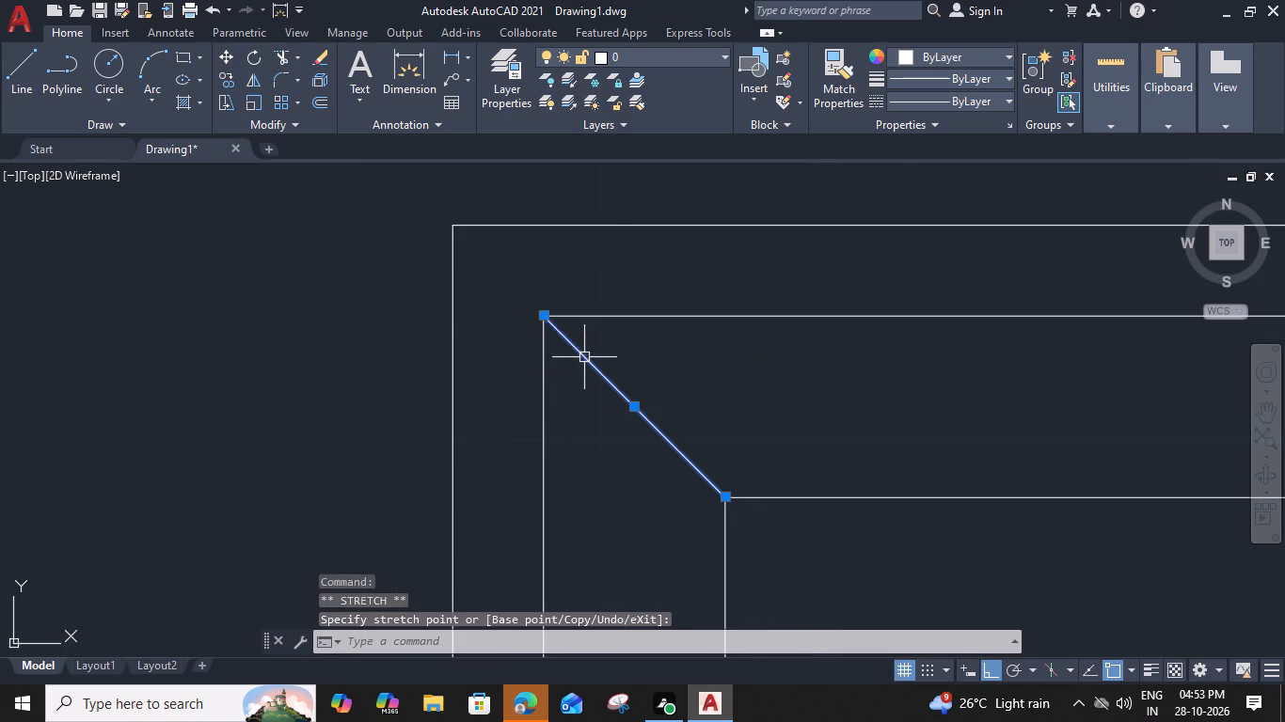
left_click(547, 316)
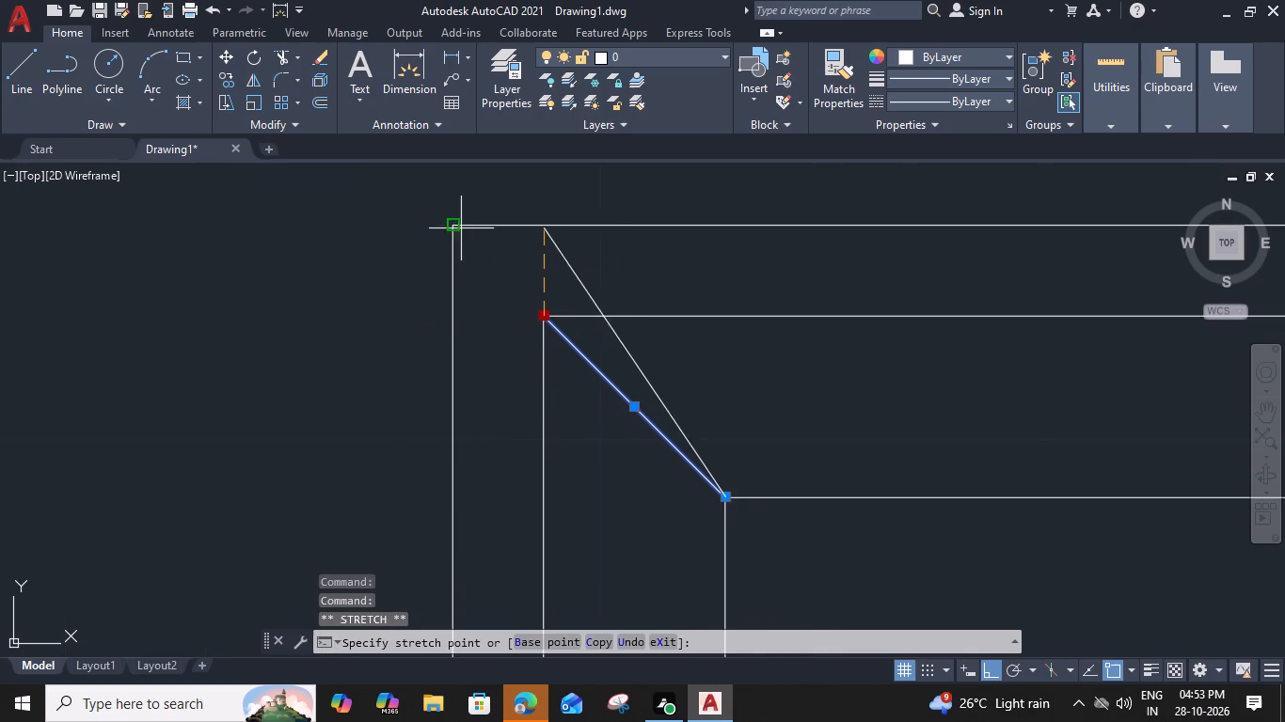
left_click(458, 226)
Stretch the outer ends of the two south diagonal corner lines to the corners of the new outer rectangle.
scroll(458, 227, "down", 5)
middle_click_drag(732, 569, 737, 263)
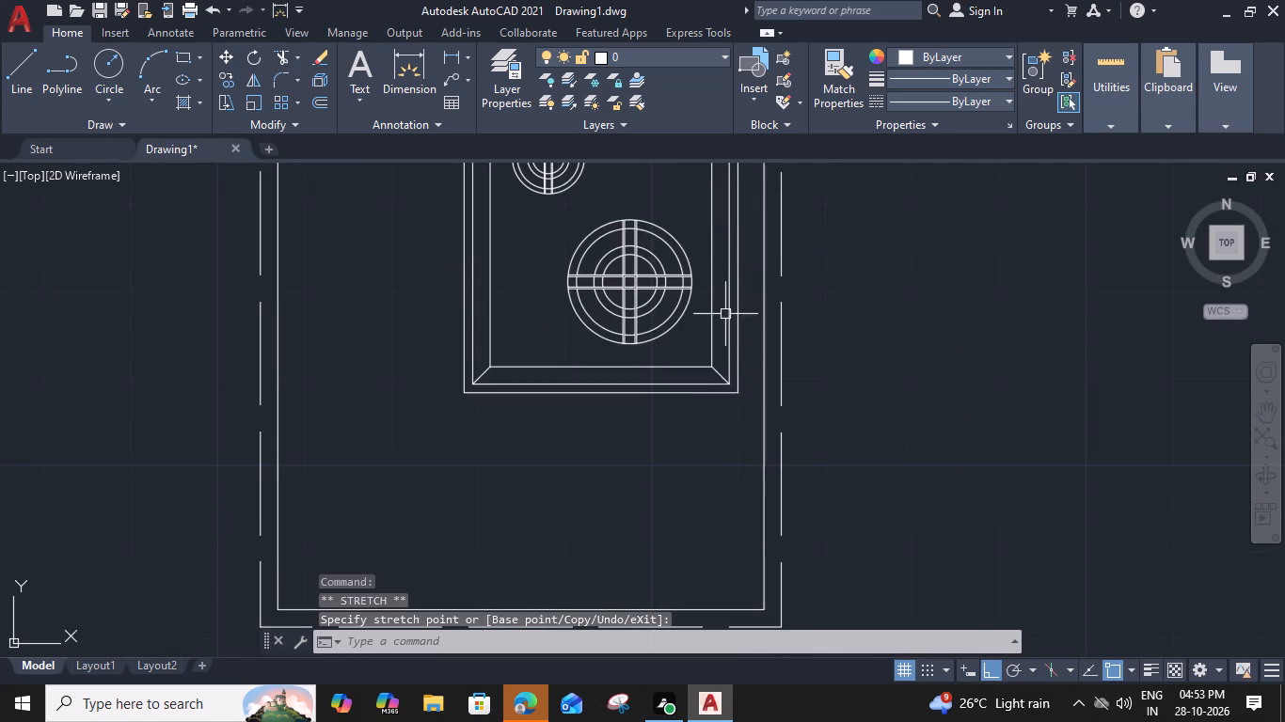
scroll(726, 360, "up", 4)
left_click(708, 410)
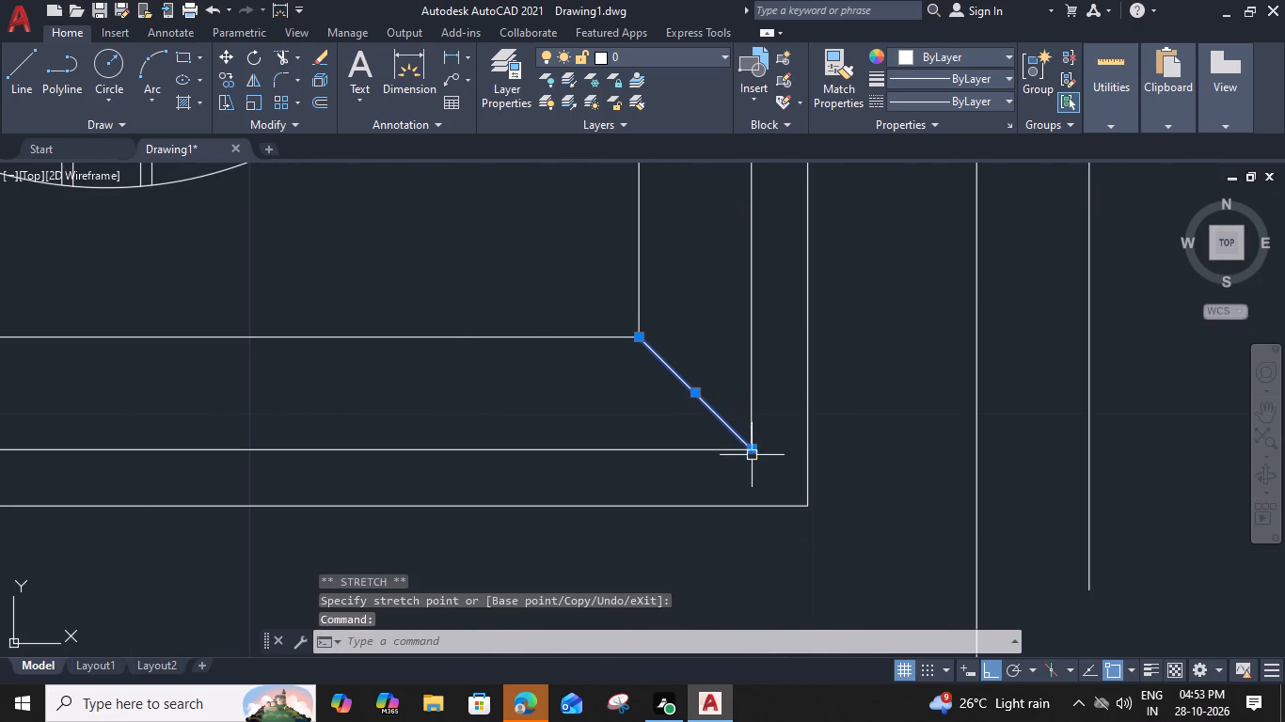
left_click(754, 451)
left_click(808, 510)
scroll(808, 510, "down", 3)
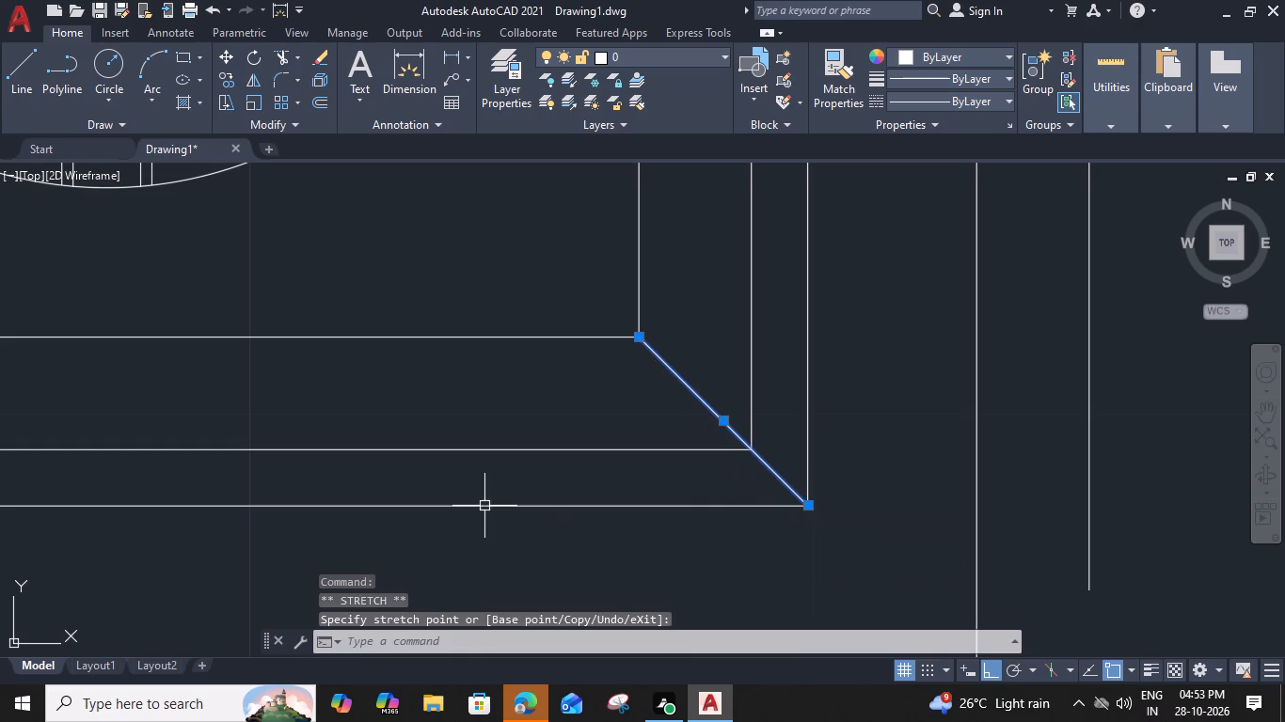
middle_click_drag(484, 506, 1214, 517)
scroll(415, 519, "down", 3)
scroll(246, 488, "up", 3)
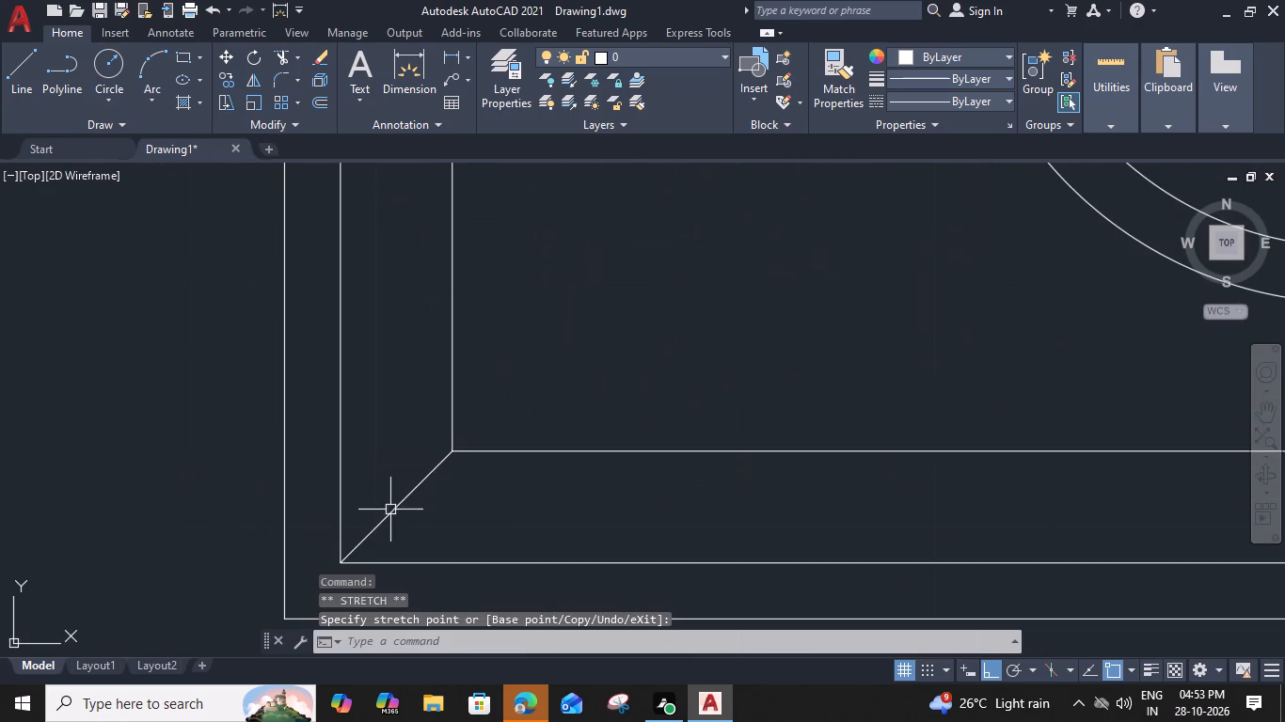
left_click(399, 495)
middle_click_drag(450, 514, 524, 389)
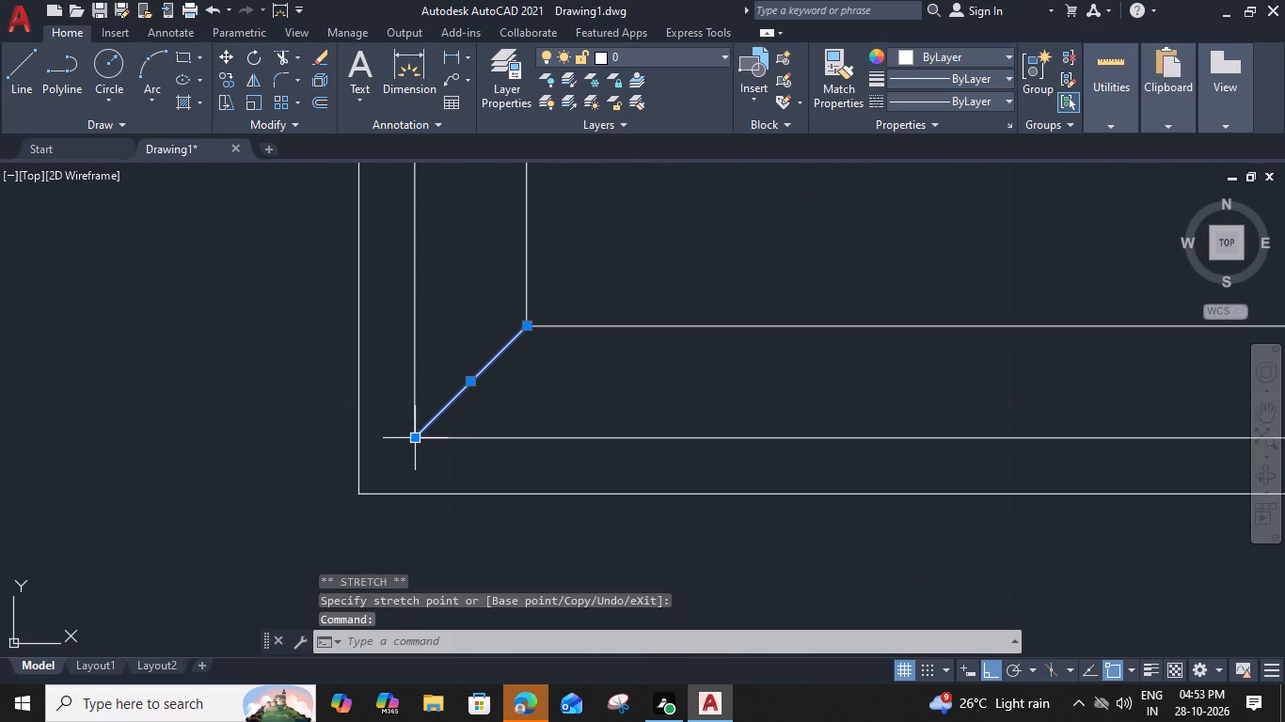
left_click(418, 439)
left_click(358, 495)
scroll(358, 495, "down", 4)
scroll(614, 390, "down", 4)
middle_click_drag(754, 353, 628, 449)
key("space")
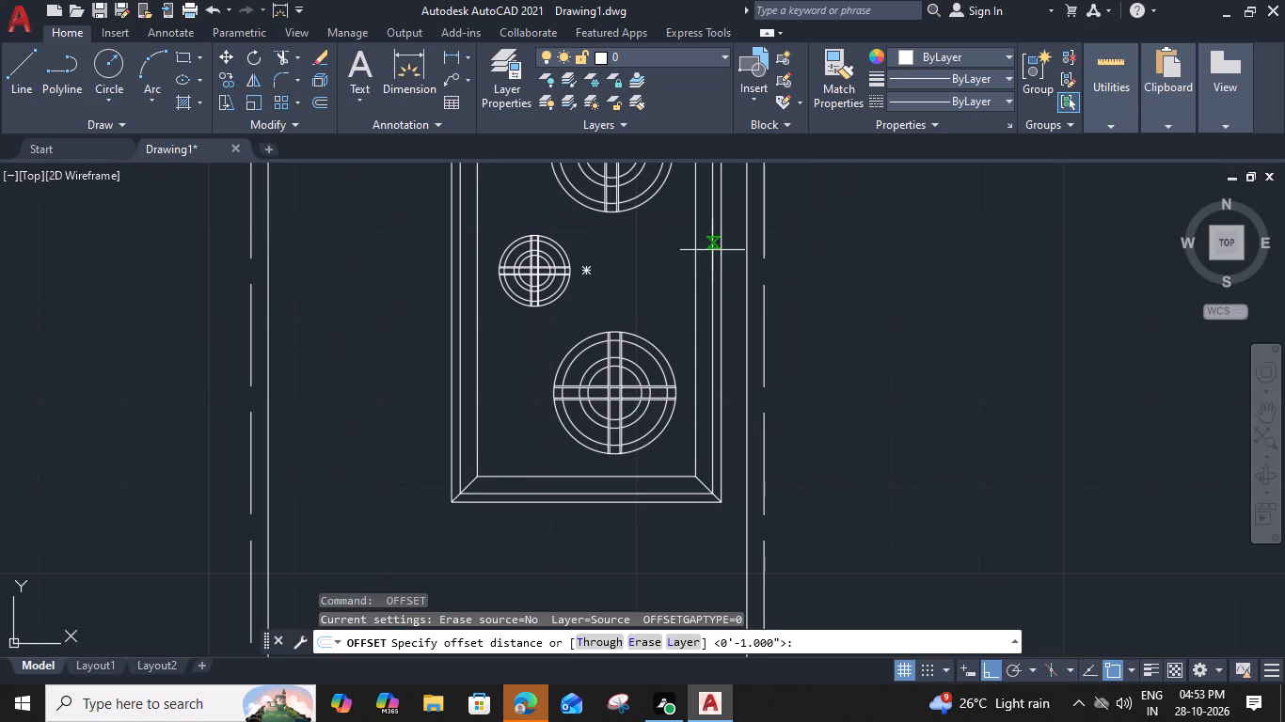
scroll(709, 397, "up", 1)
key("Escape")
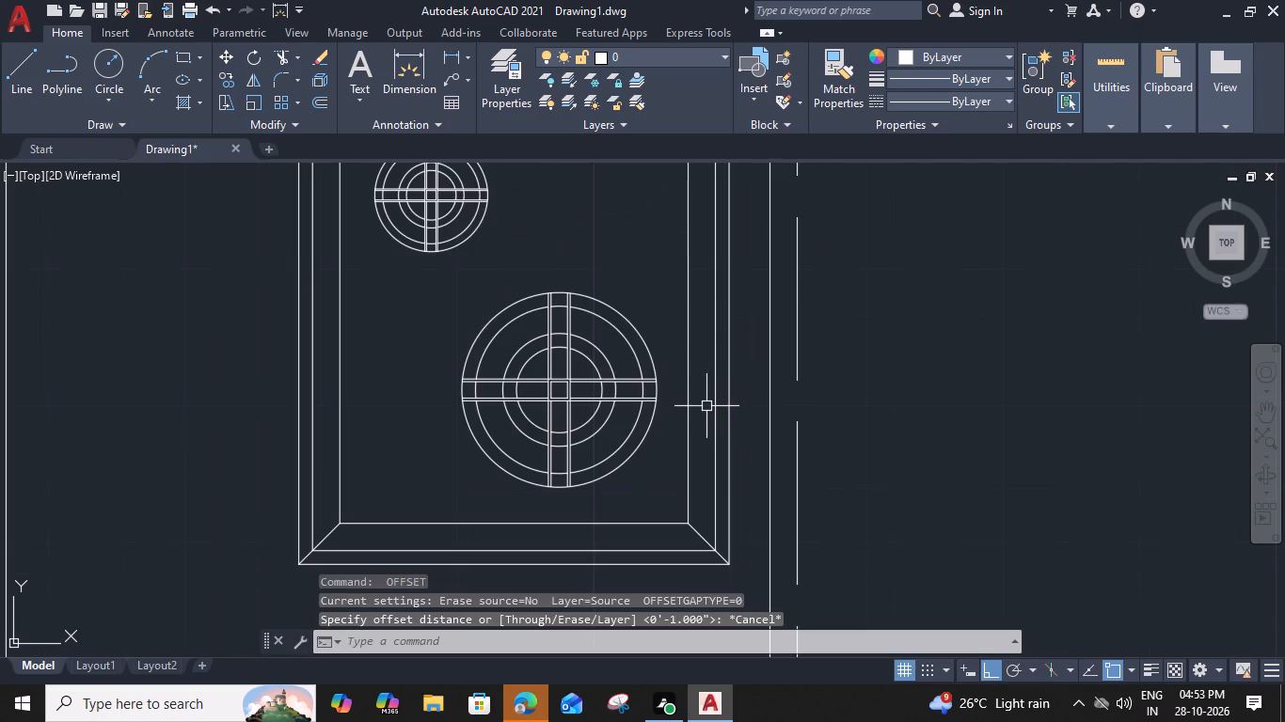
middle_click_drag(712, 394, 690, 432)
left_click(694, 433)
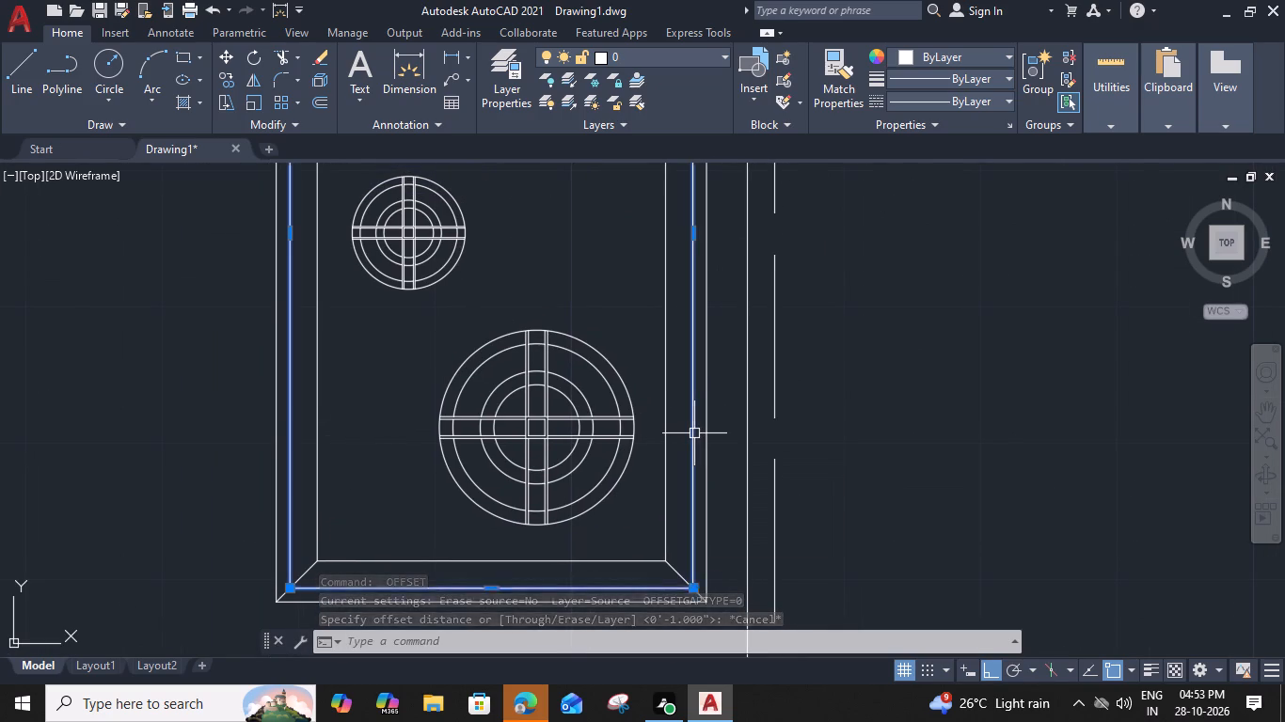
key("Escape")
Trim away the east side of the middle frame rectangle between the diagonal corner lines.
scroll(692, 430, "down", 2)
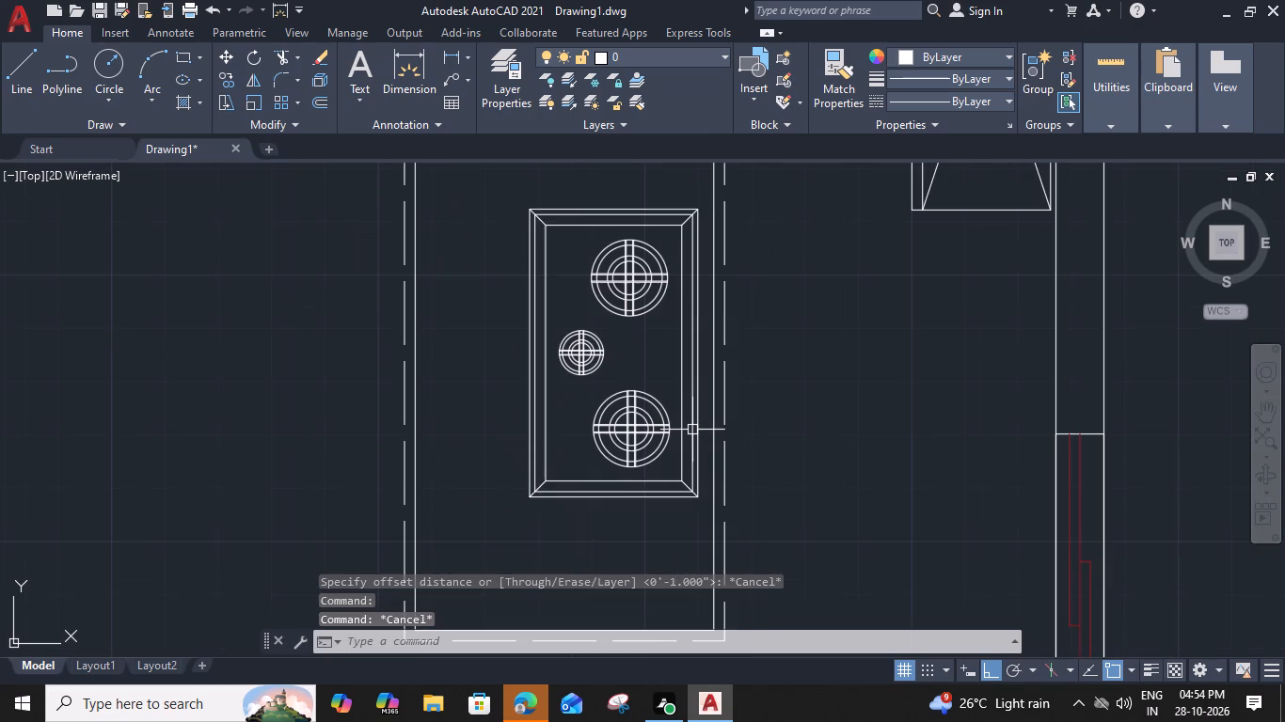
type("TR")
key("space")
left_click(692, 430)
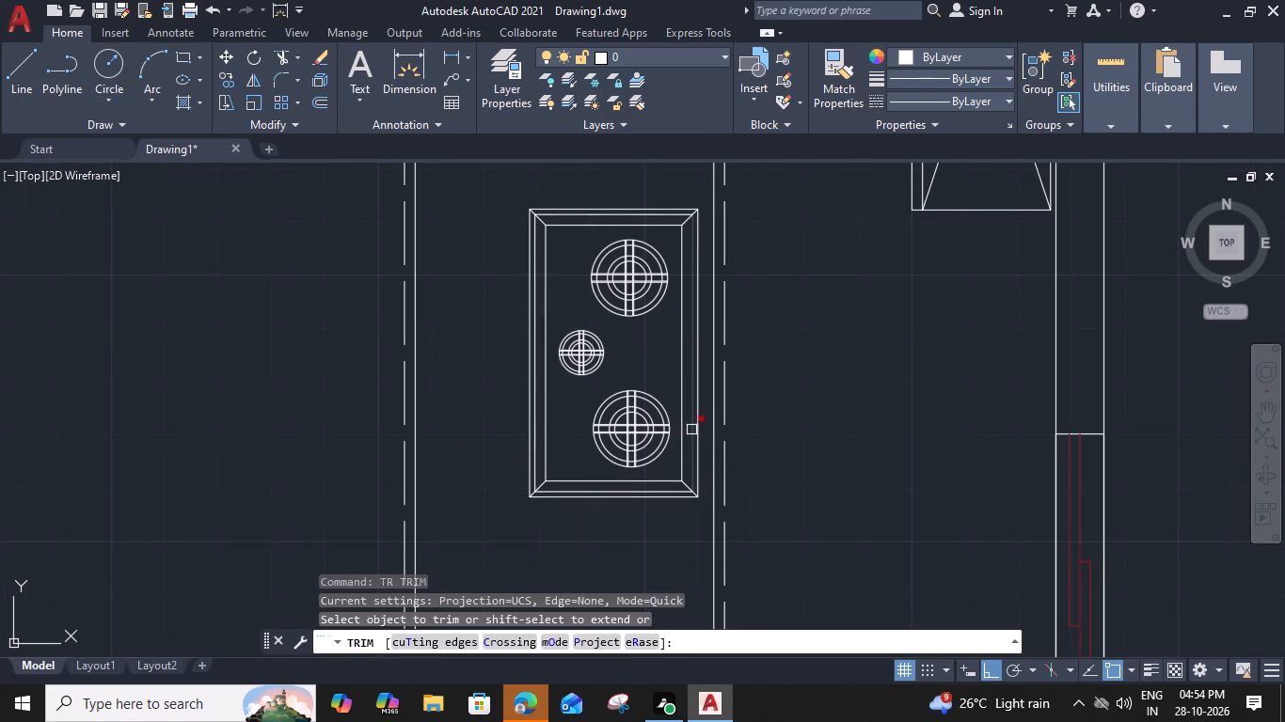
left_click(690, 429)
key("Escape")
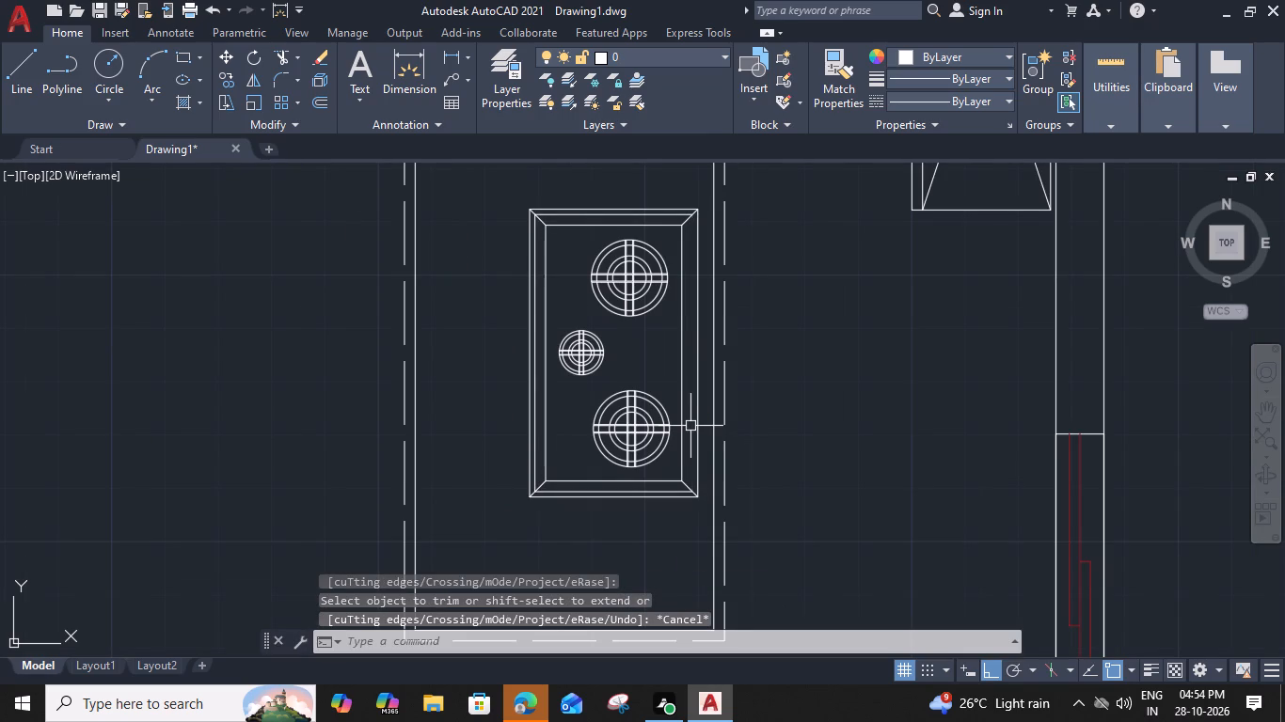
Draw a small knob circle on the hob's east frame strip, level with the south burner's centre.
type("C")
key("space")
scroll(689, 429, "up", 2)
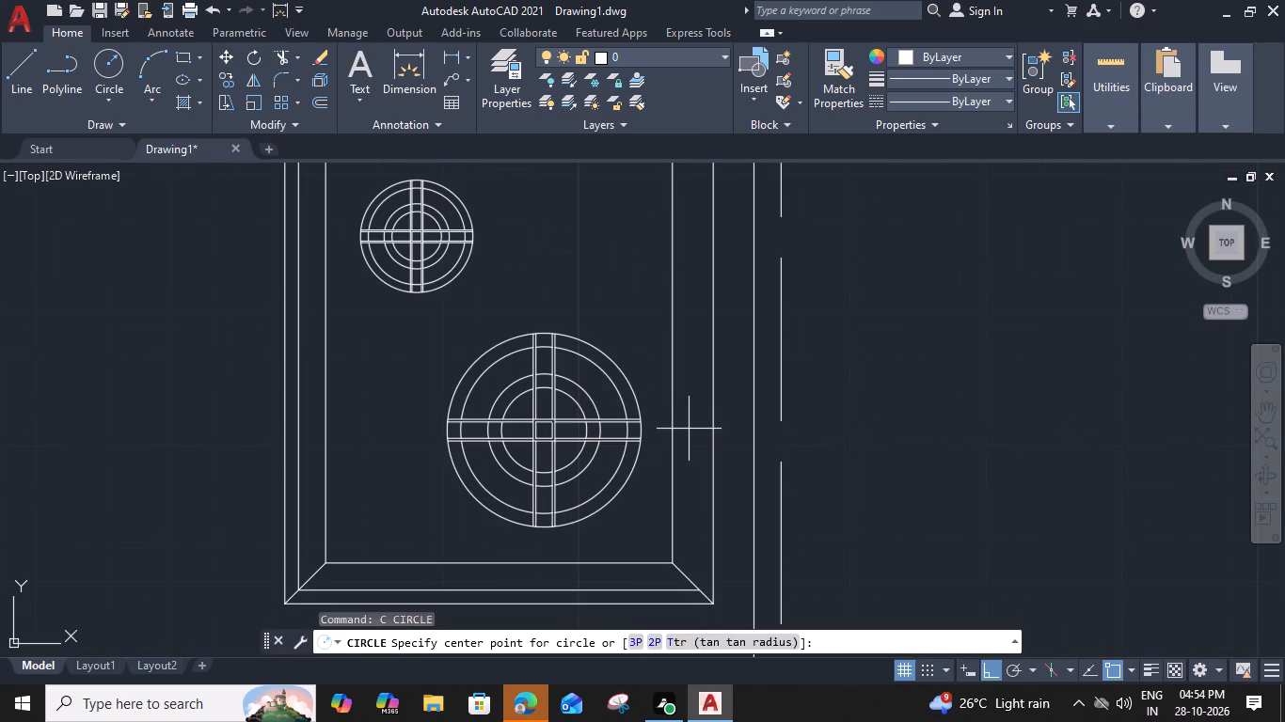
left_click(692, 432)
left_click(706, 445)
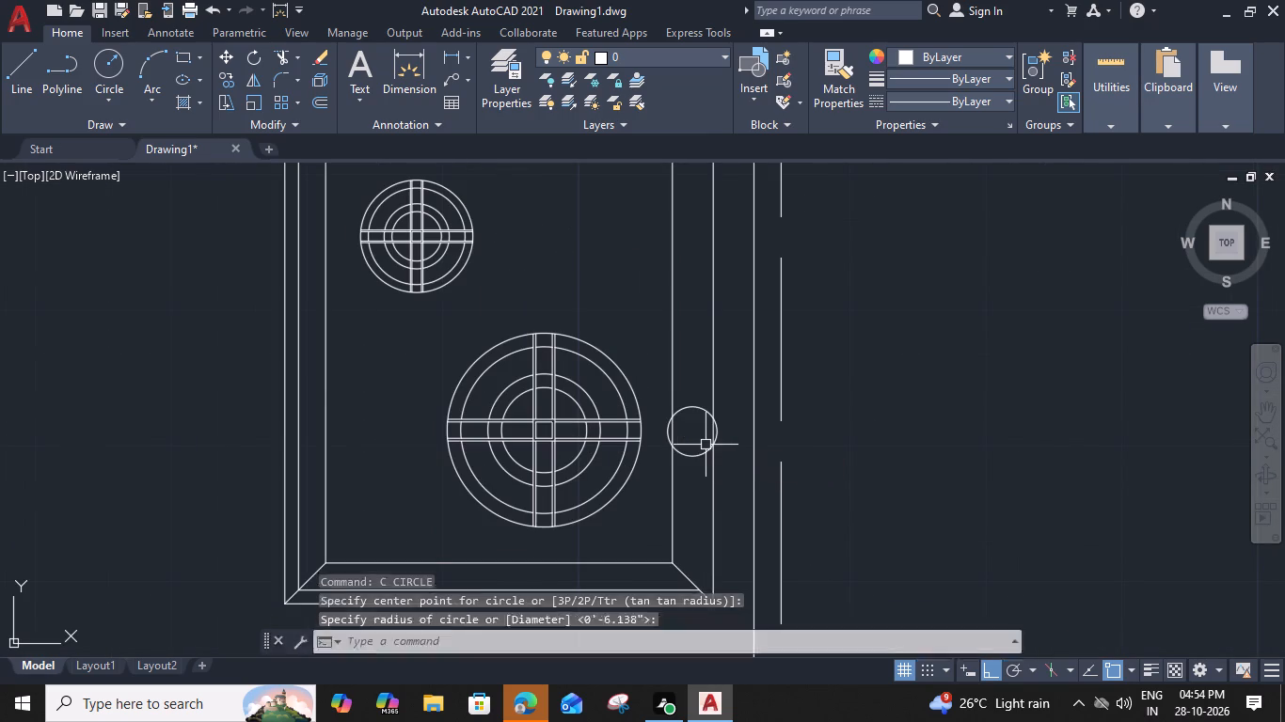
Shrink the knob circle to a radius of about 1.19" so it fits within the east frame strip.
scroll(703, 435, "up", 1)
left_click(701, 463)
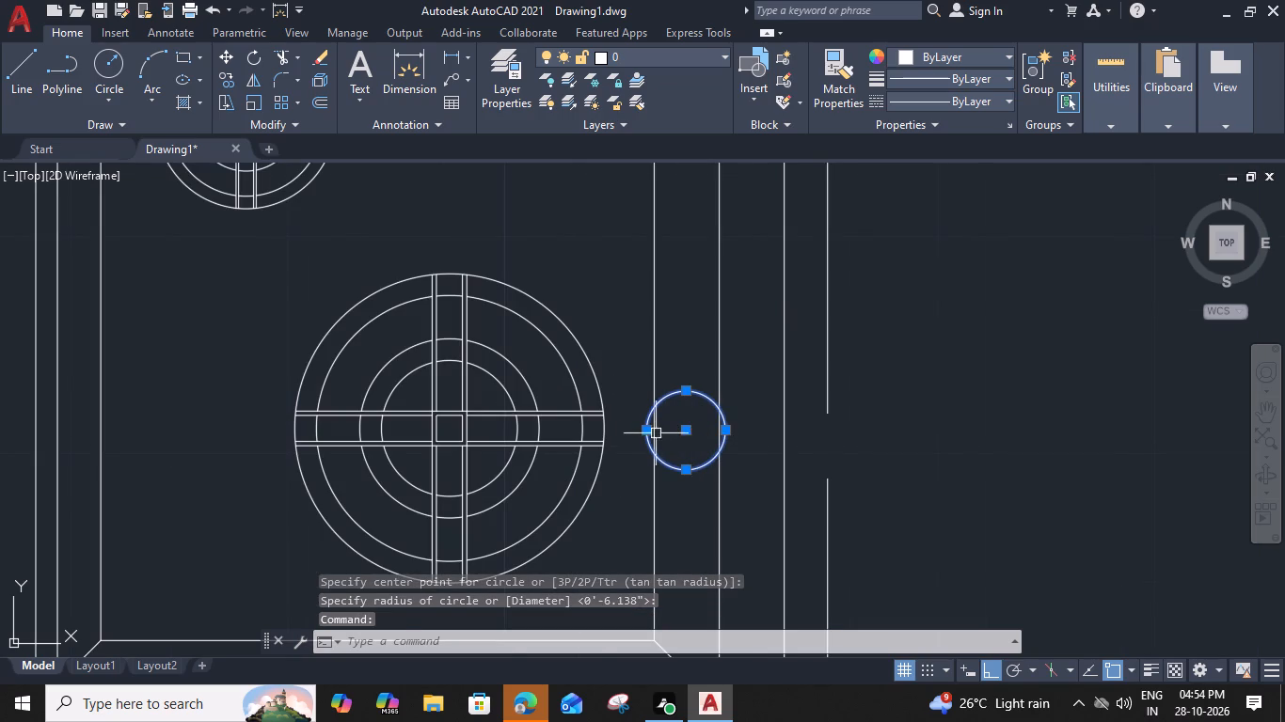
left_click(649, 432)
scroll(660, 432, "up", 3)
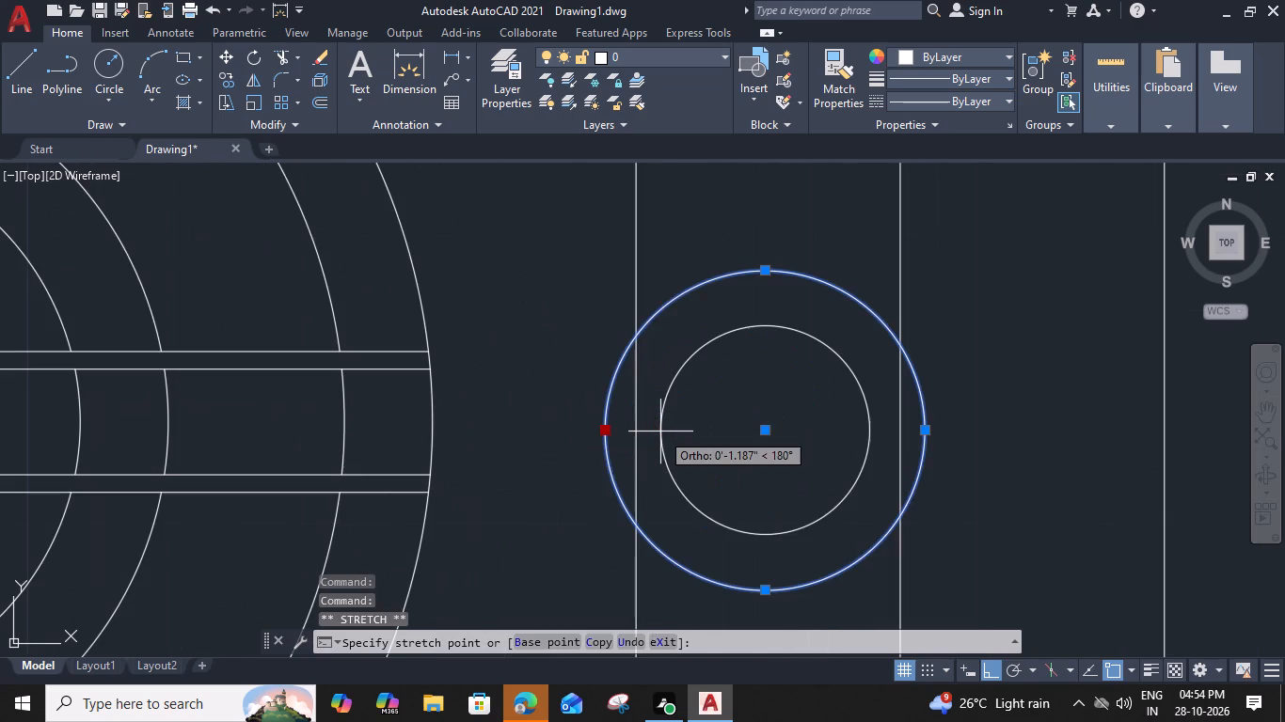
left_click(660, 431)
Offset the knob circle inward four times in succession at 0.2" spacing.
scroll(660, 431, "down", 3)
type("O")
key("space")
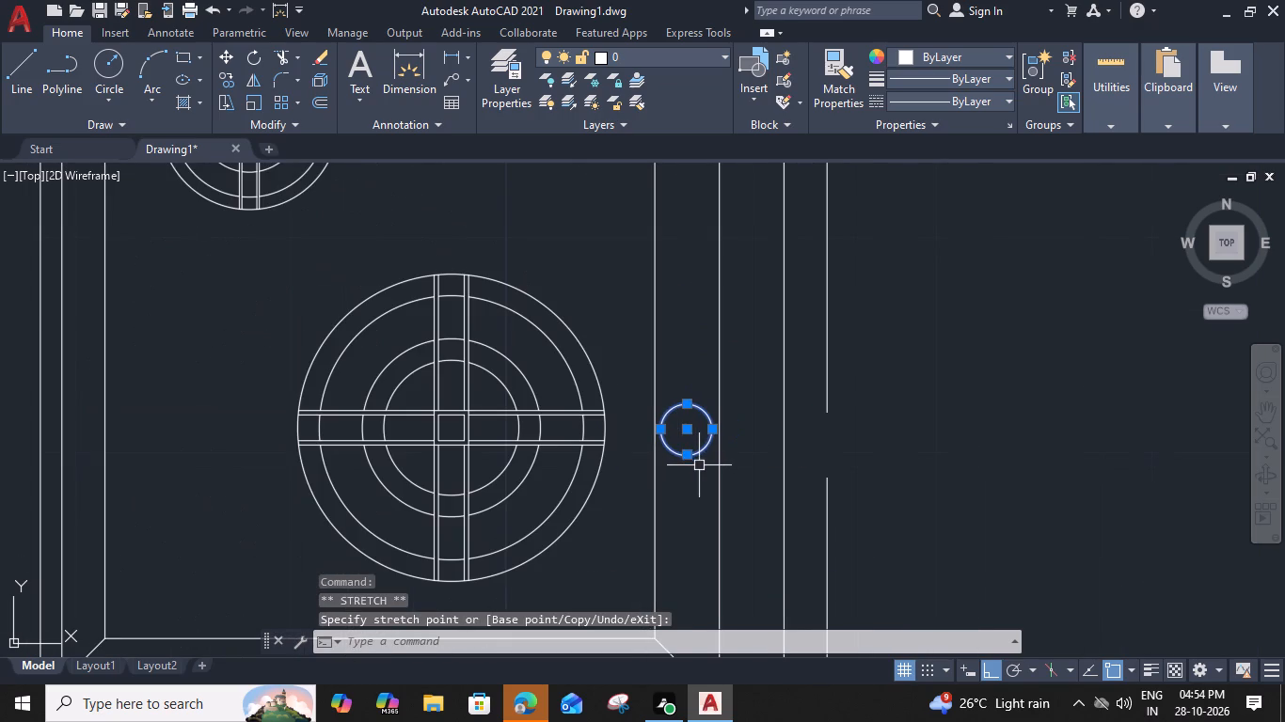
key("0")
type(".2")
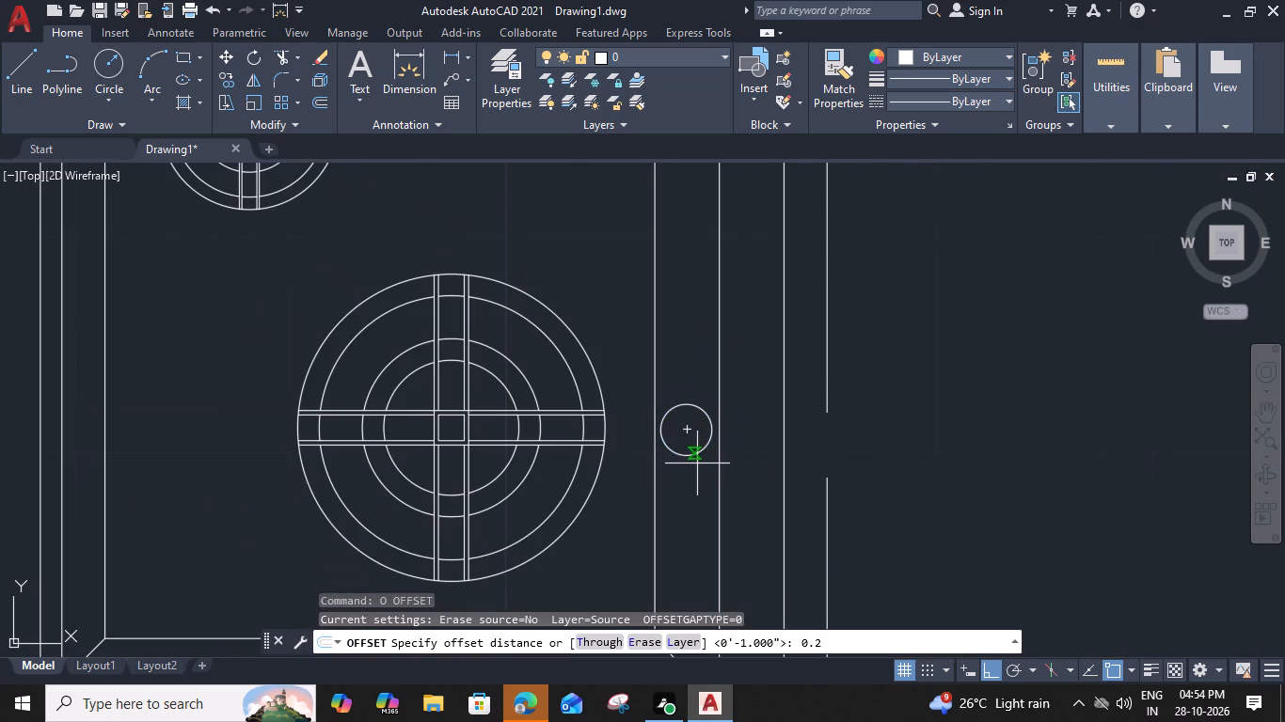
key("shift+quotedbl")
key("Return")
scroll(696, 463, "up", 3)
left_click(700, 425)
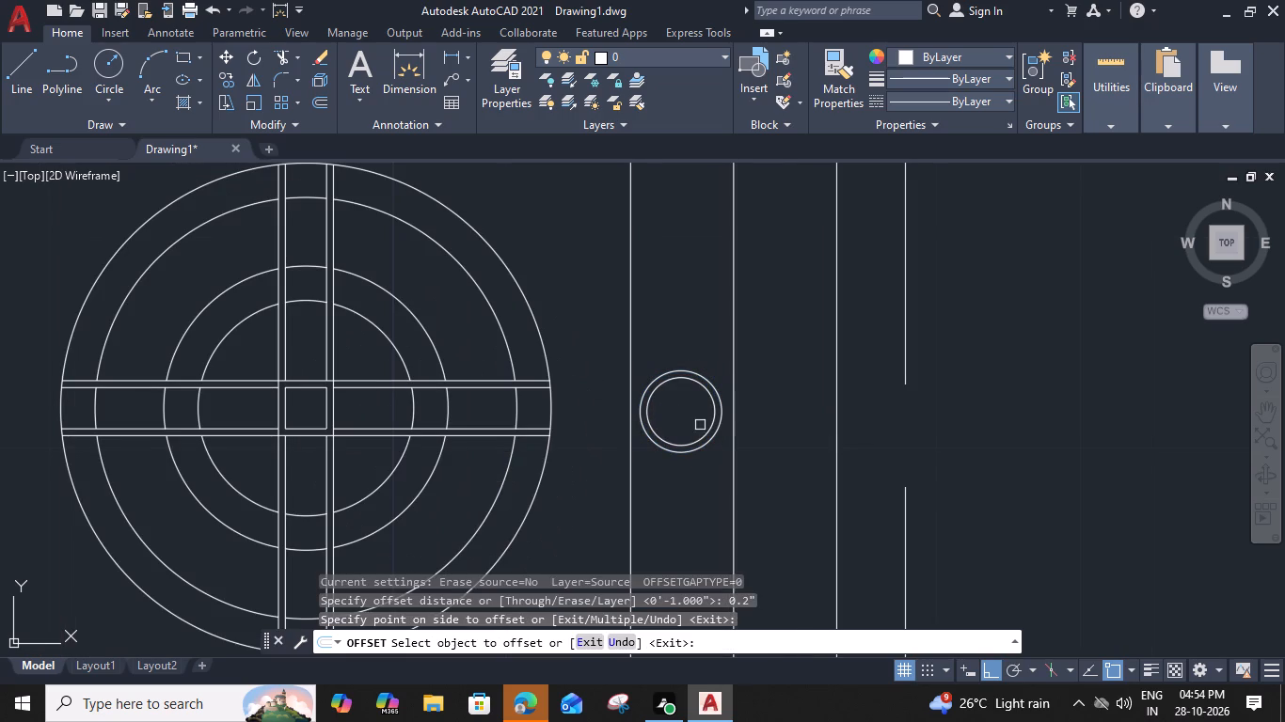
scroll(696, 450, "up", 1)
left_click(706, 429)
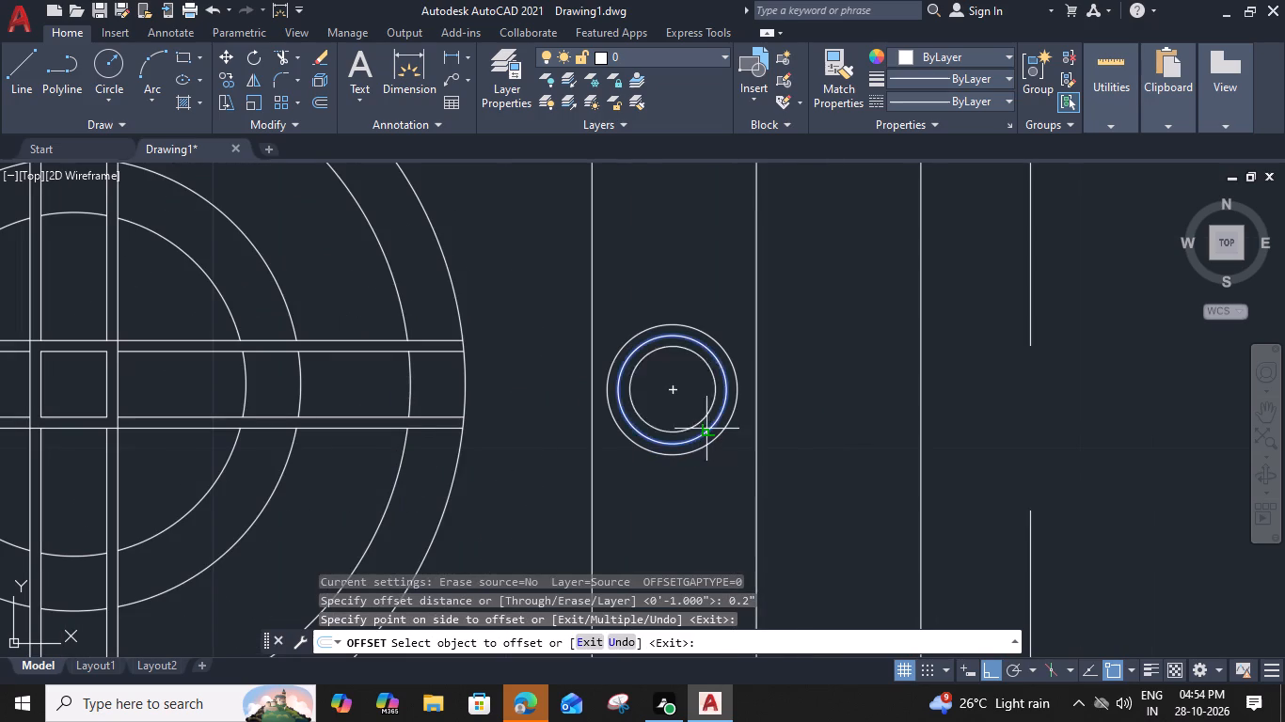
left_click(689, 400)
left_click(698, 422)
left_click(687, 400)
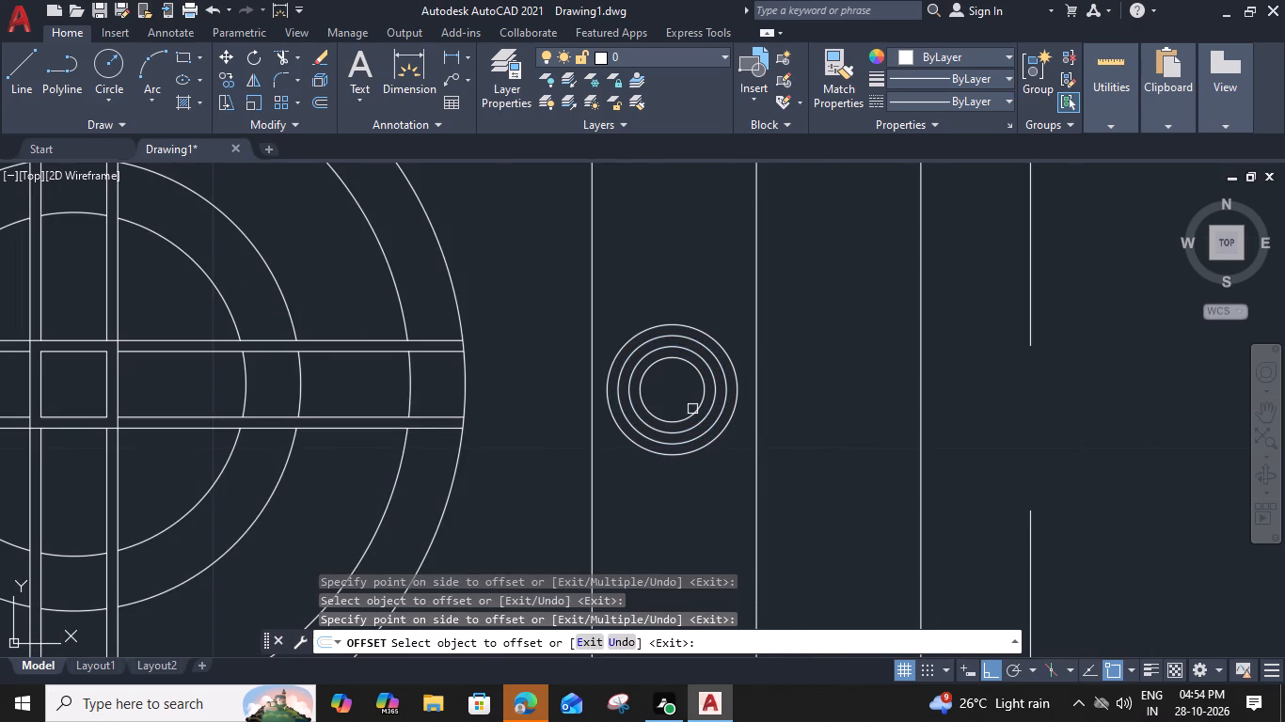
left_click(690, 409)
left_click(677, 391)
key("Escape")
Erase the middle one of the five concentric knob circles.
left_click(693, 425)
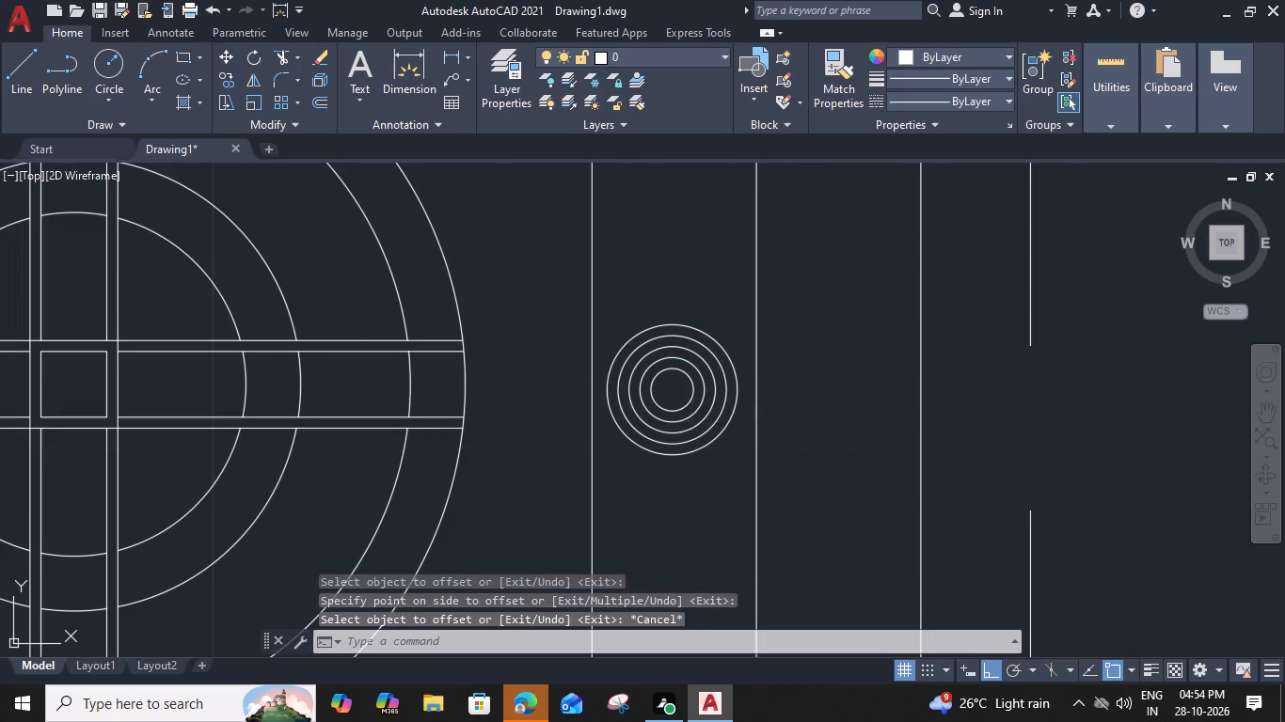
key("Delete")
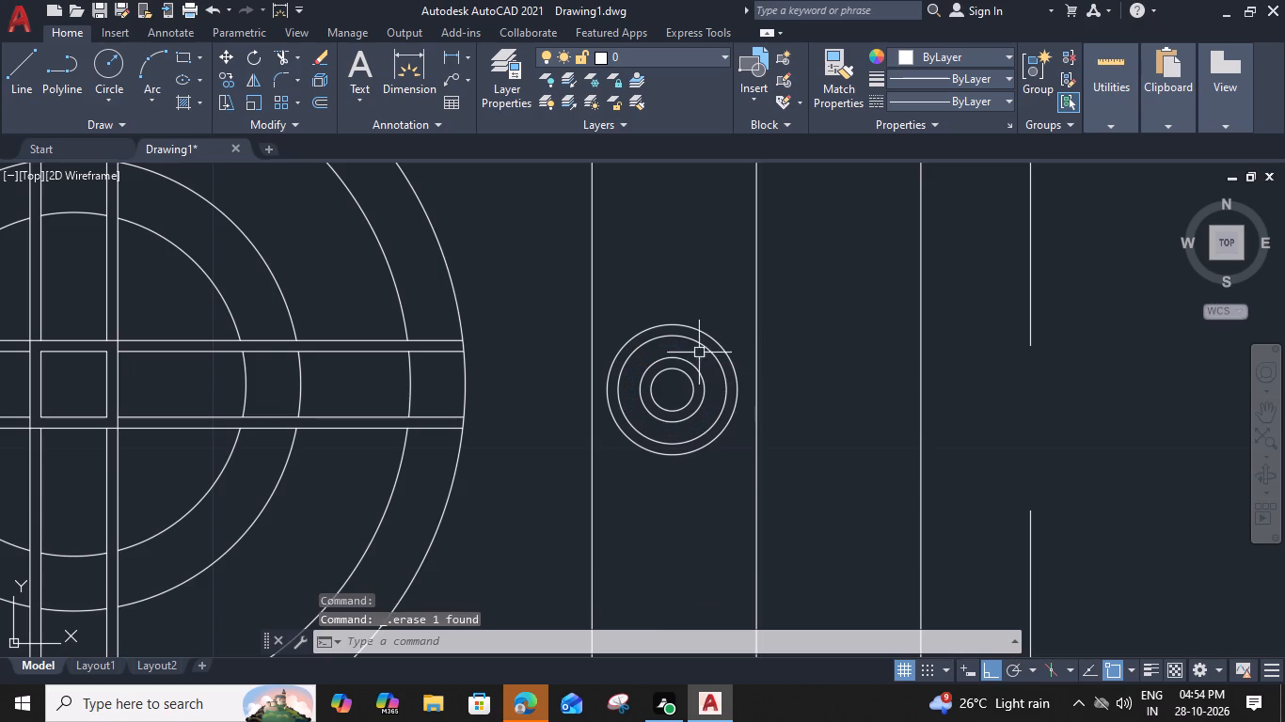
Draw a north-south line across the knob between the outer circle's north and south quadrants.
type("L")
key("space")
left_click(673, 328)
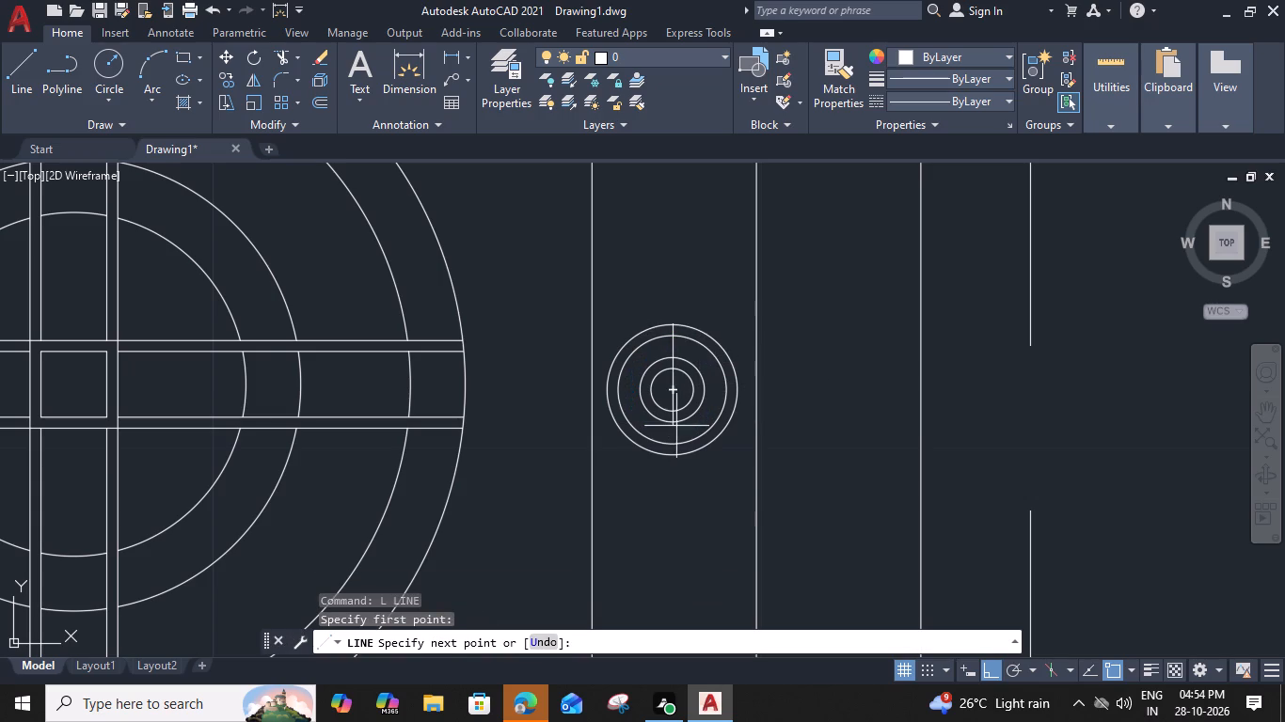
left_click(674, 457)
key("space")
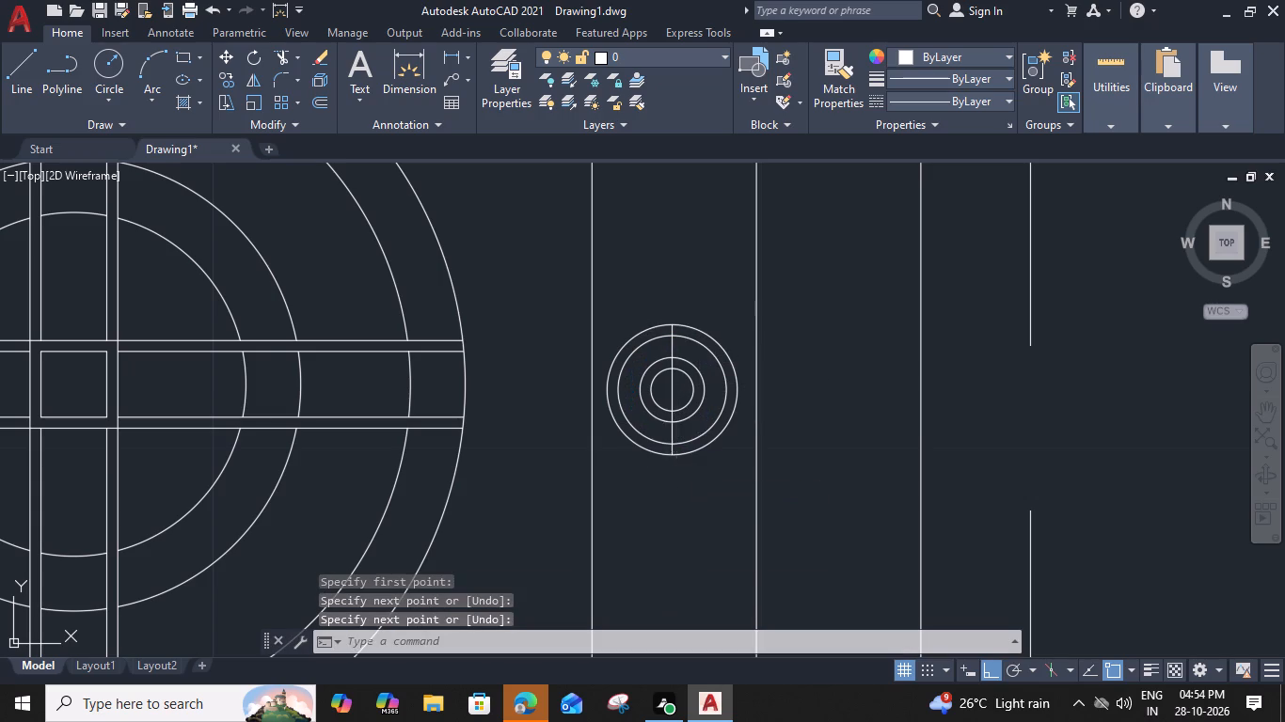
Offset the knob's vertical centre line 0.3" to both its east and west sides.
left_click(674, 432)
type("O 0.3")
key("shift+quotedbl")
key("Return")
left_click(727, 474)
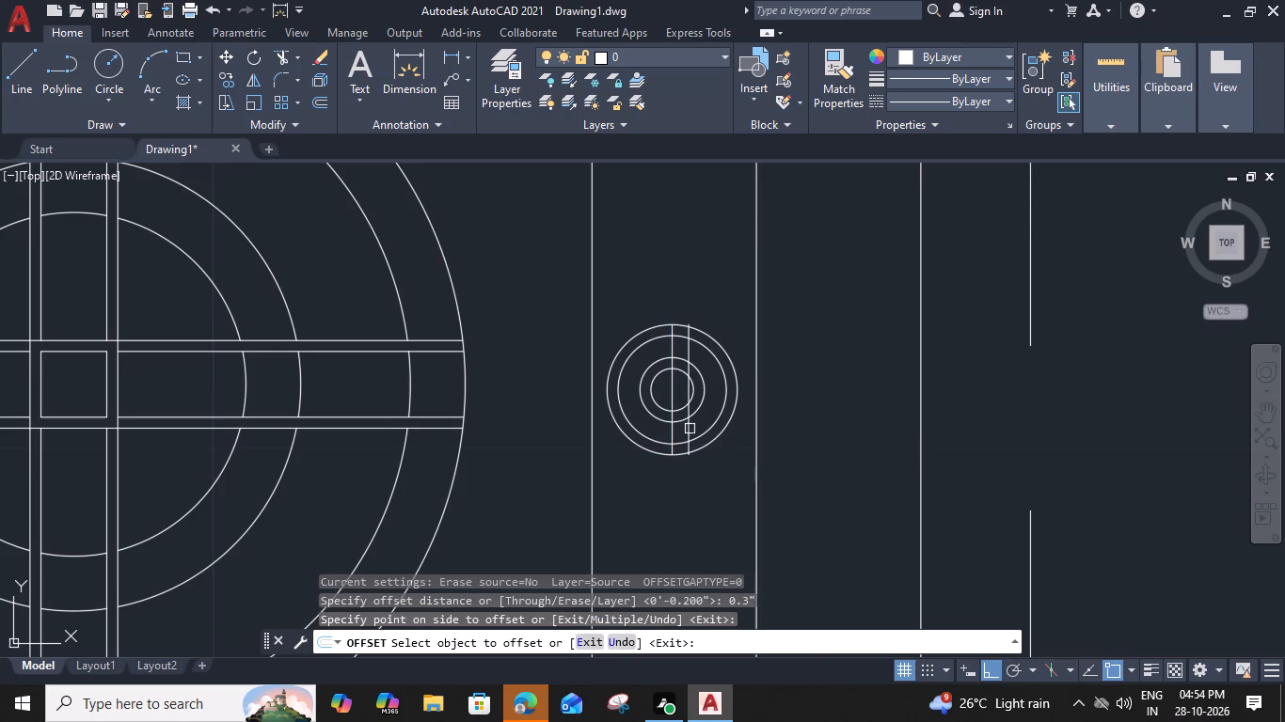
scroll(666, 405, "up", 2)
left_click(679, 465)
left_click(587, 465)
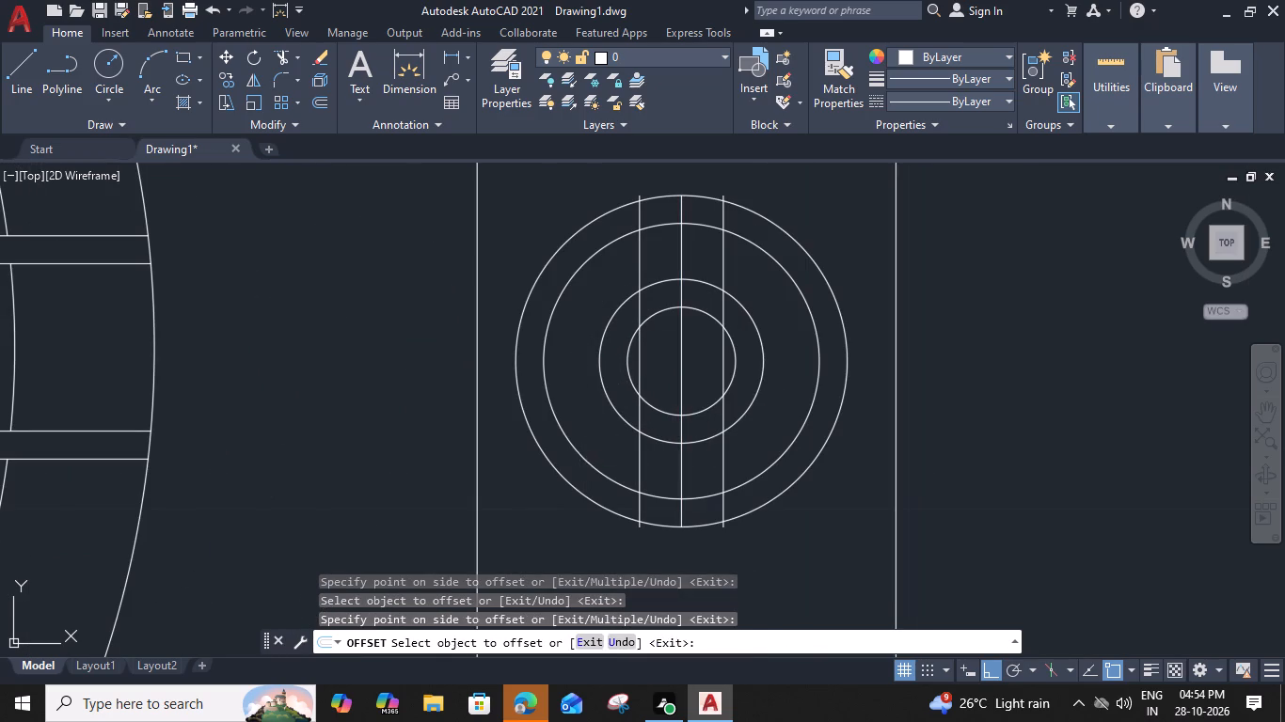
key("Escape")
Erase the knob's original vertical centre line between the two offset lines.
left_click(674, 475)
left_click(694, 485)
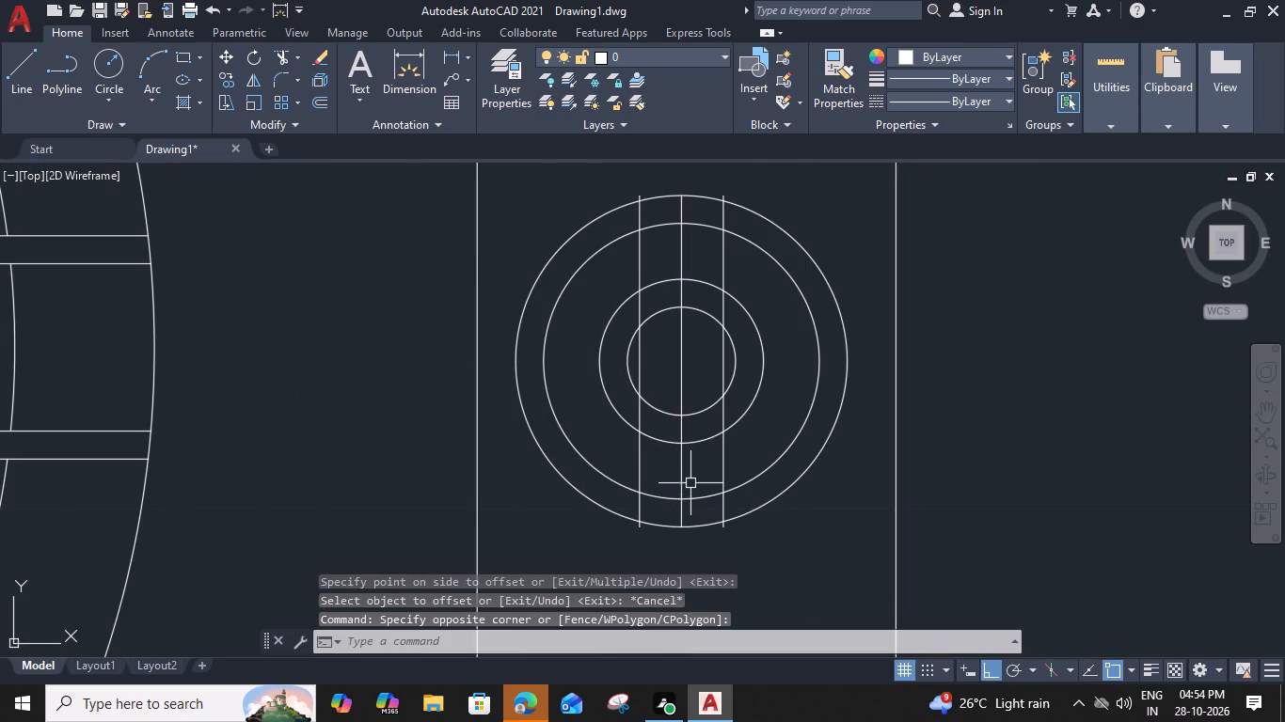
left_click(688, 481)
left_click(670, 484)
key("Delete")
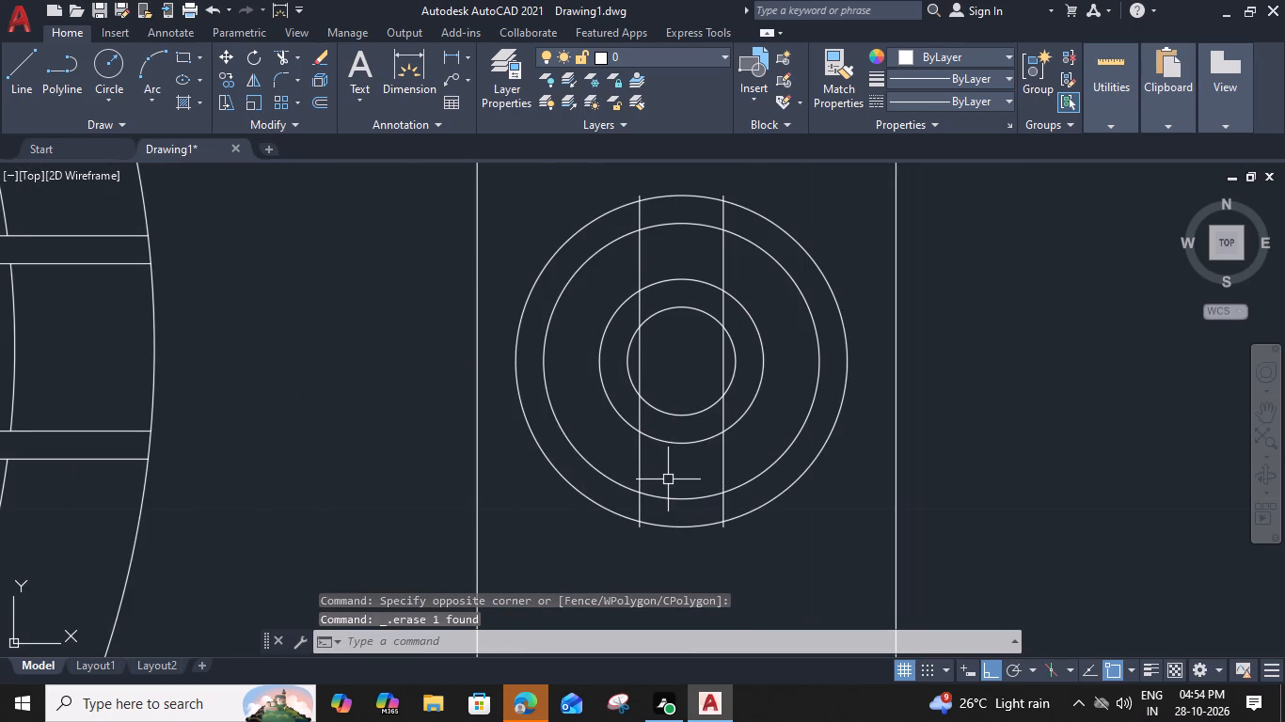
Trim the south ends of the knob's two vertical lines back to the outer circle.
type("TR")
key("space")
scroll(645, 528, "up", 1)
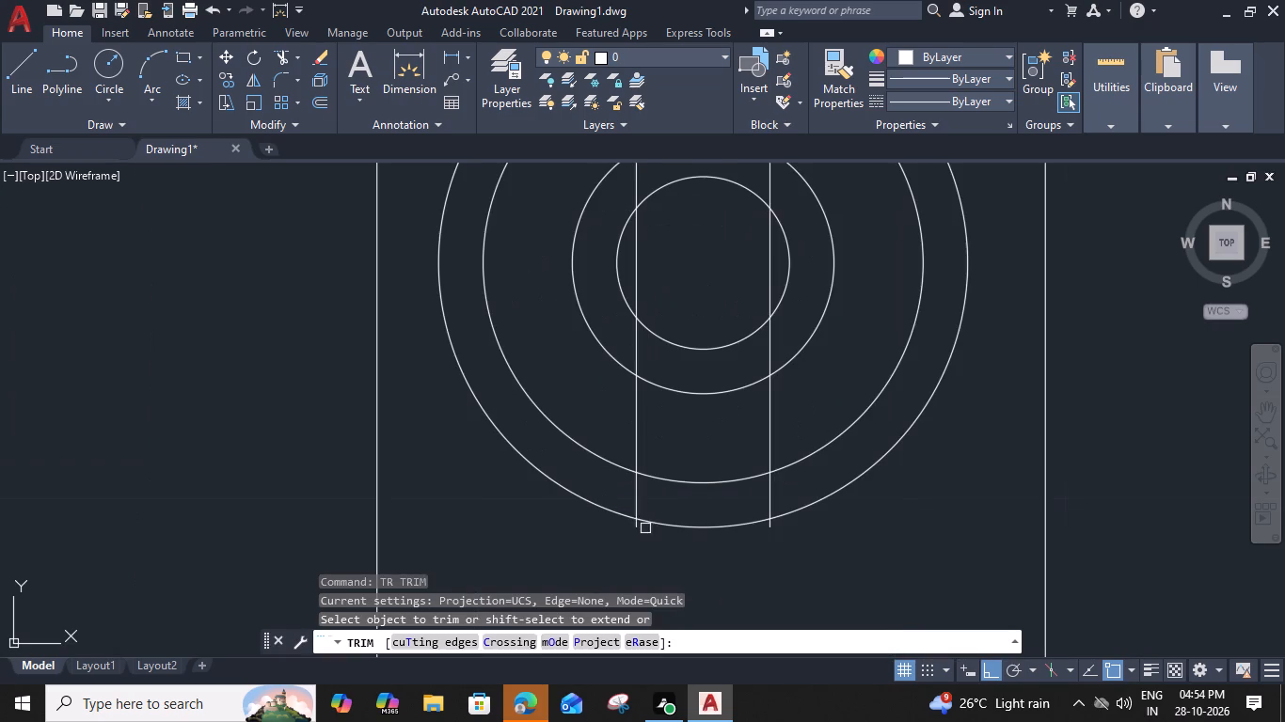
left_click(636, 527)
left_click(770, 532)
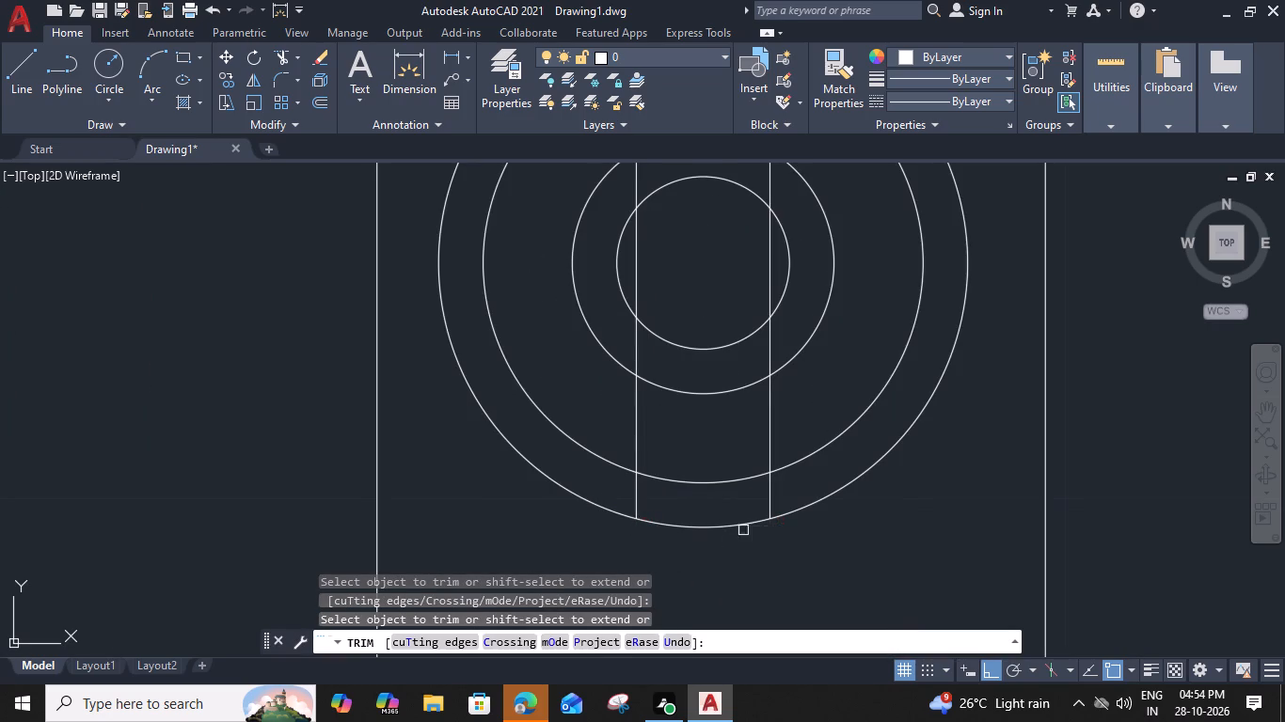
Trim away the parts of the three inner knob circles that lie between the two vertical lines.
left_click(705, 489)
middle_click_drag(705, 275, 696, 385)
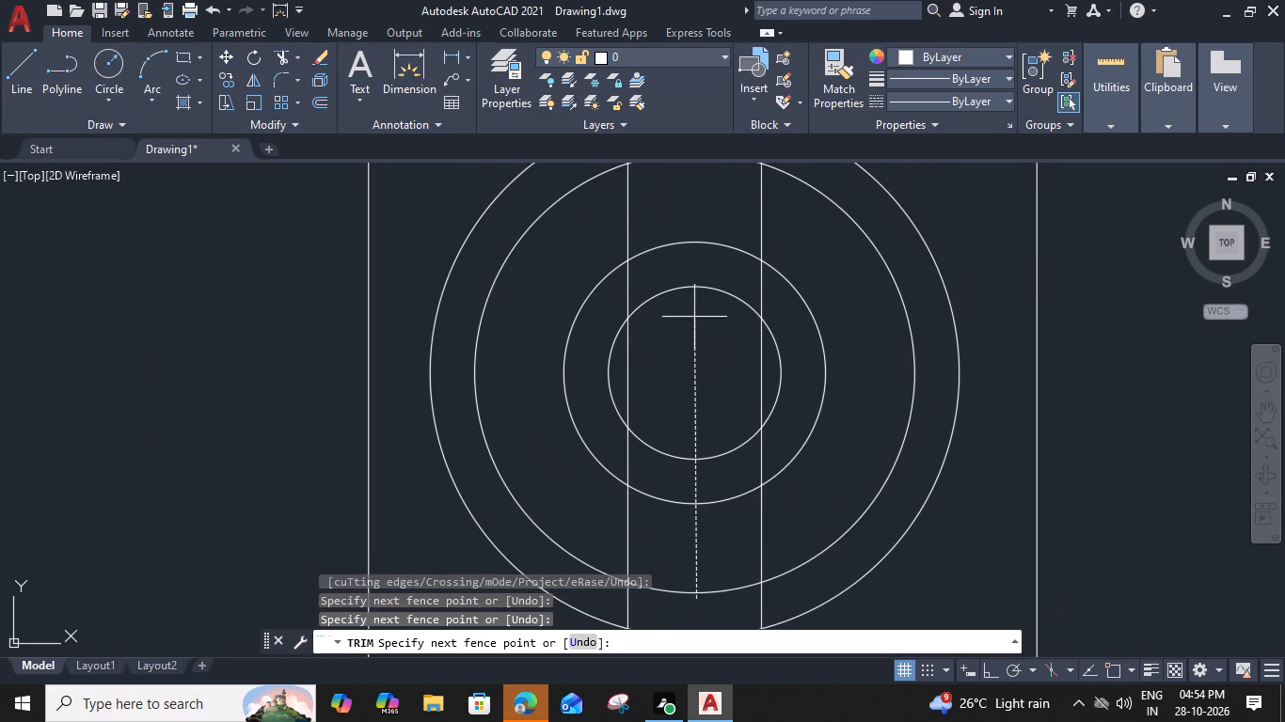
left_click(696, 221)
scroll(696, 221, "down", 2)
middle_click_drag(695, 226, 686, 328)
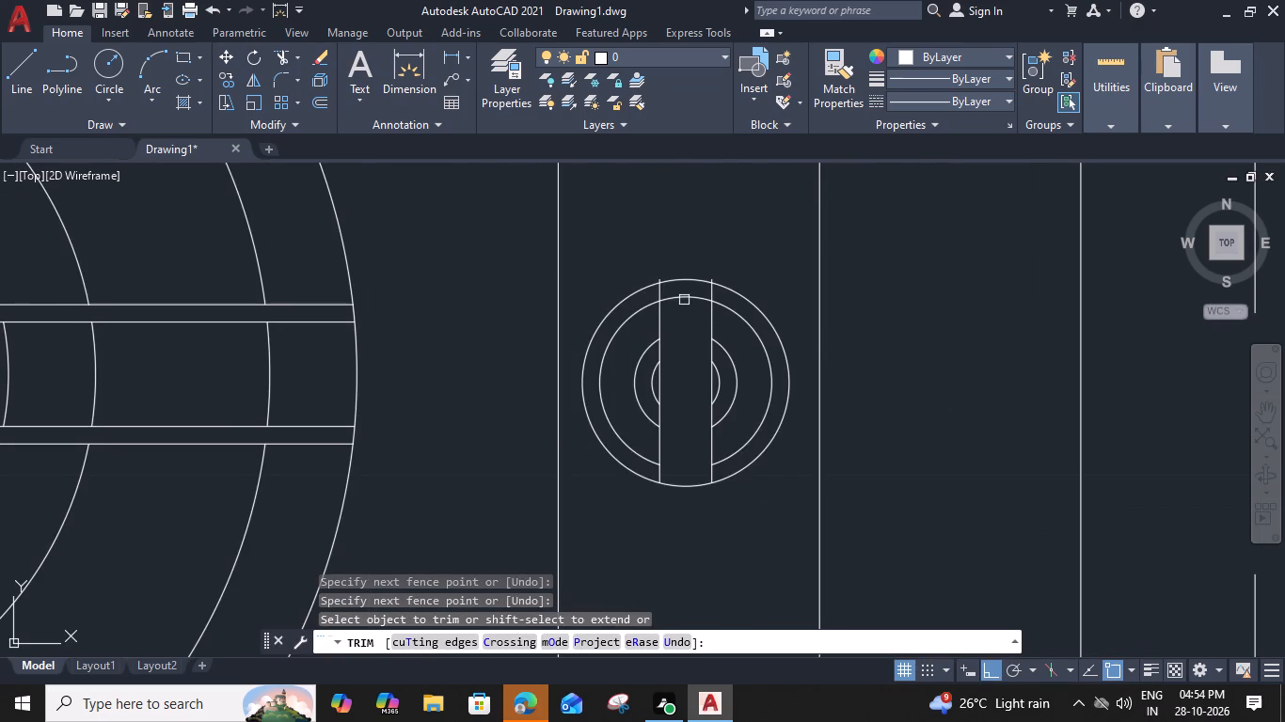
left_click(684, 299)
Trim the north ends of the knob's two vertical lines back to the outer circle.
scroll(674, 263, "up", 2)
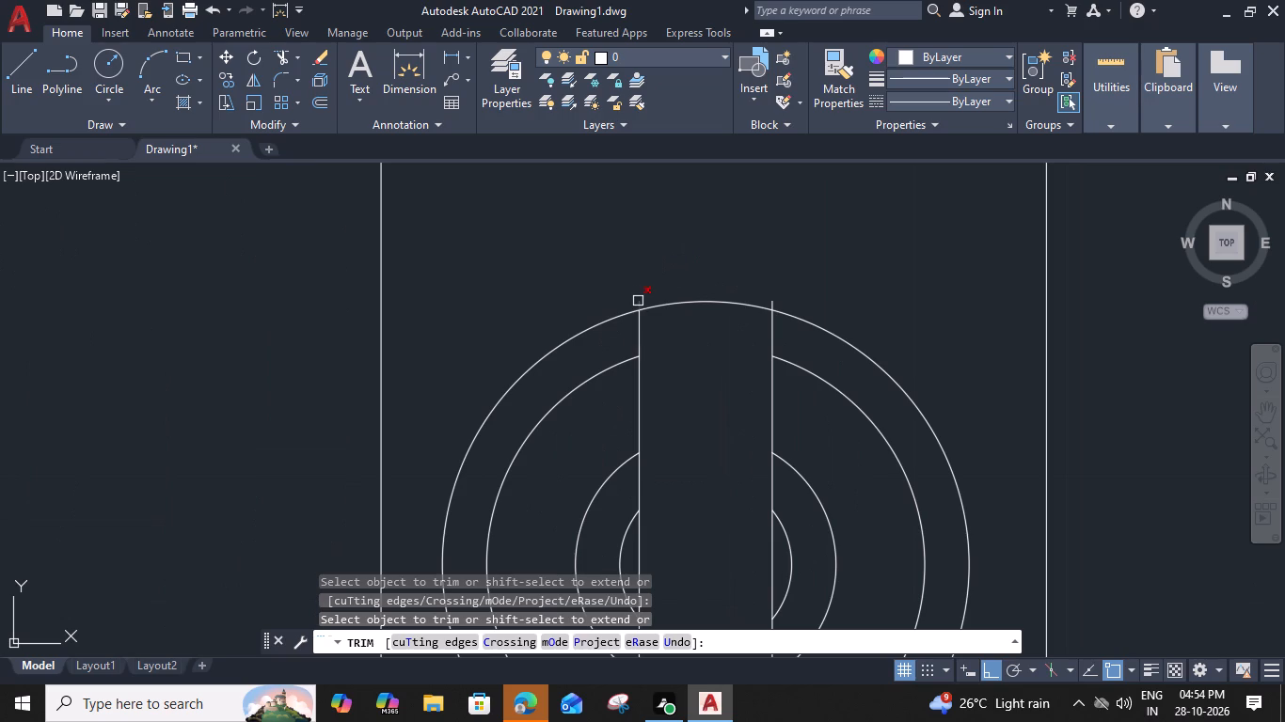
left_click(638, 301)
left_click(770, 302)
scroll(769, 302, "down", 3)
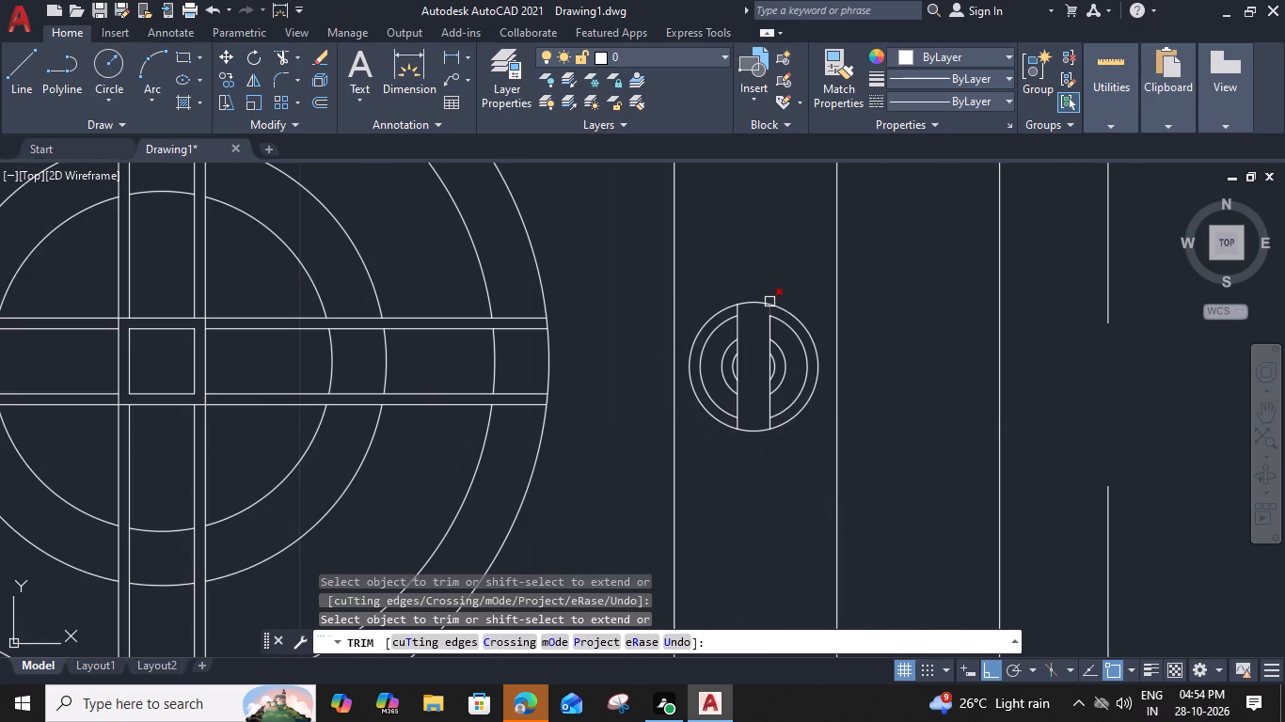
key("Escape")
Group all the circles, arcs and lines of the finished control knob.
left_click(818, 279)
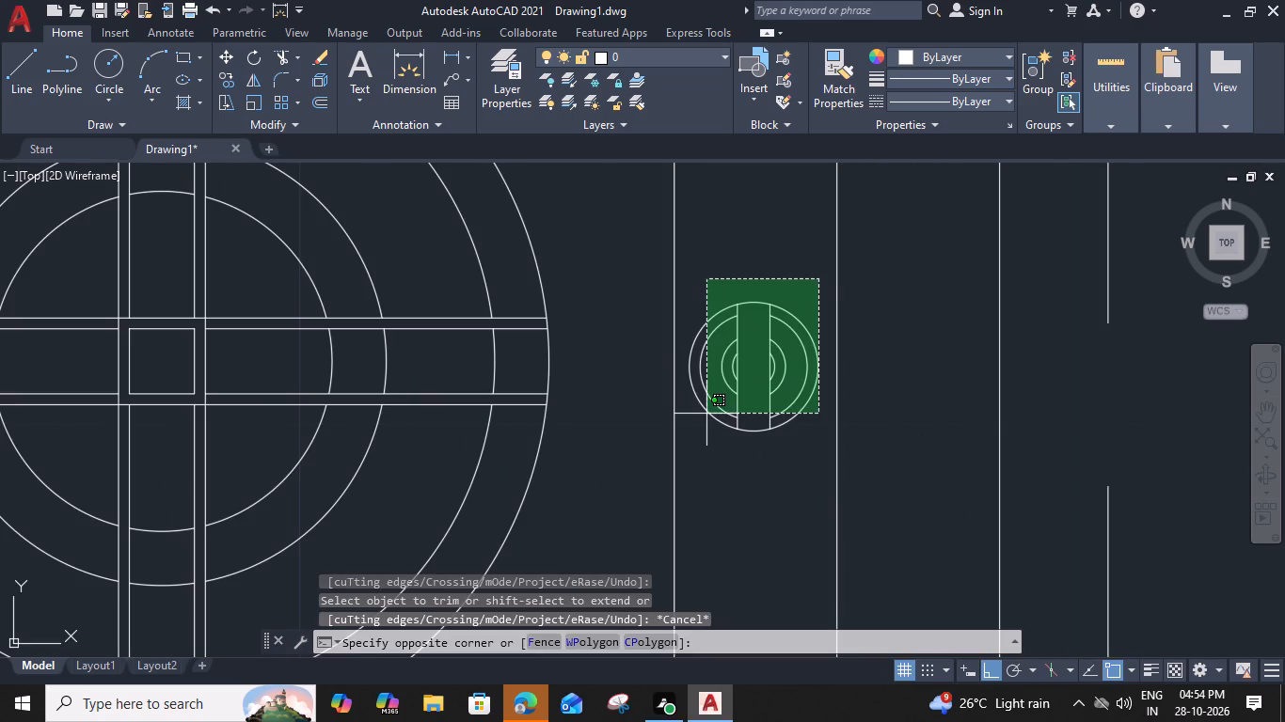
left_click(686, 478)
type("G")
key("space")
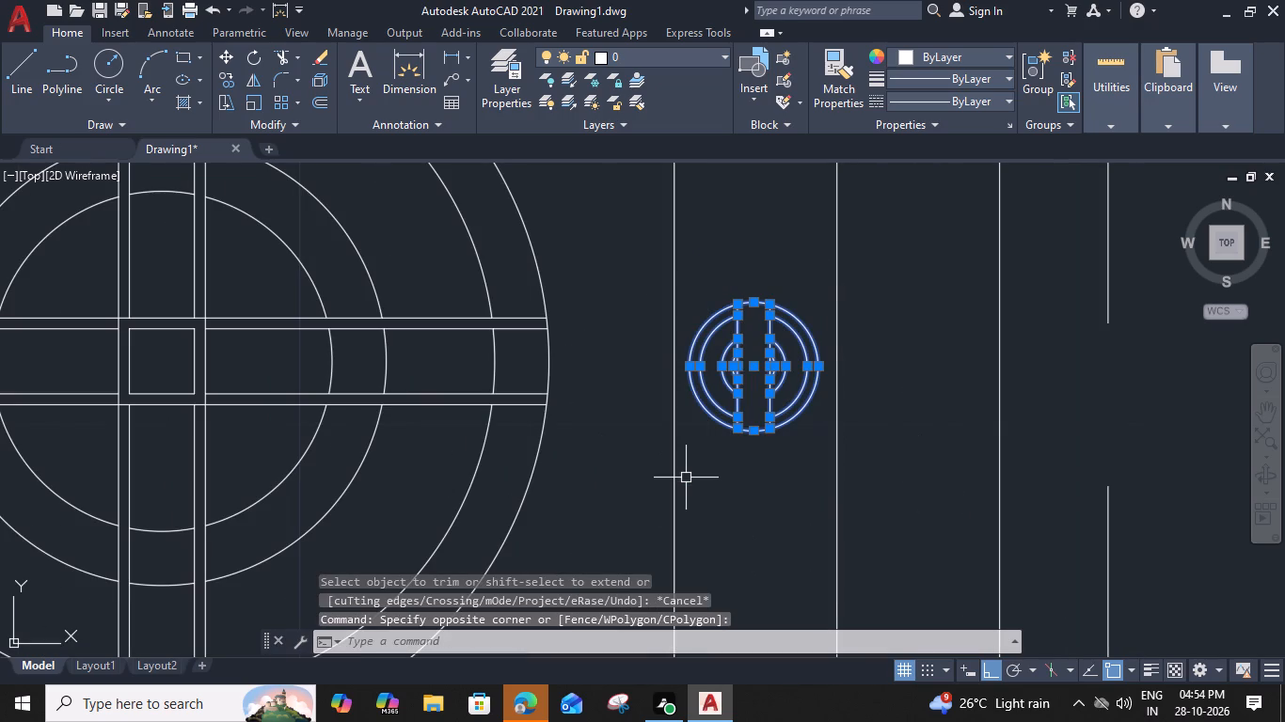
Copy the knob group from the south burner's east edge to beside the north burner and level with the small middle burner.
left_click(694, 373)
type("CO")
key("space")
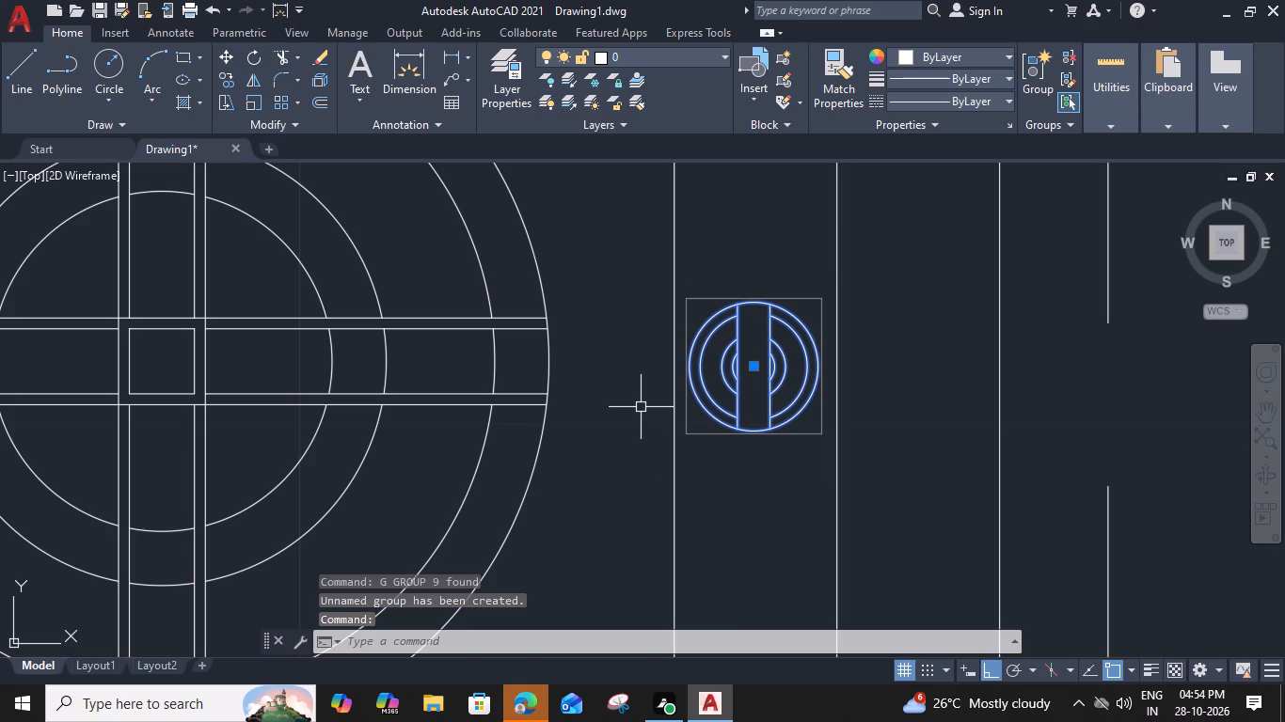
left_click(549, 366)
scroll(549, 366, "down", 2)
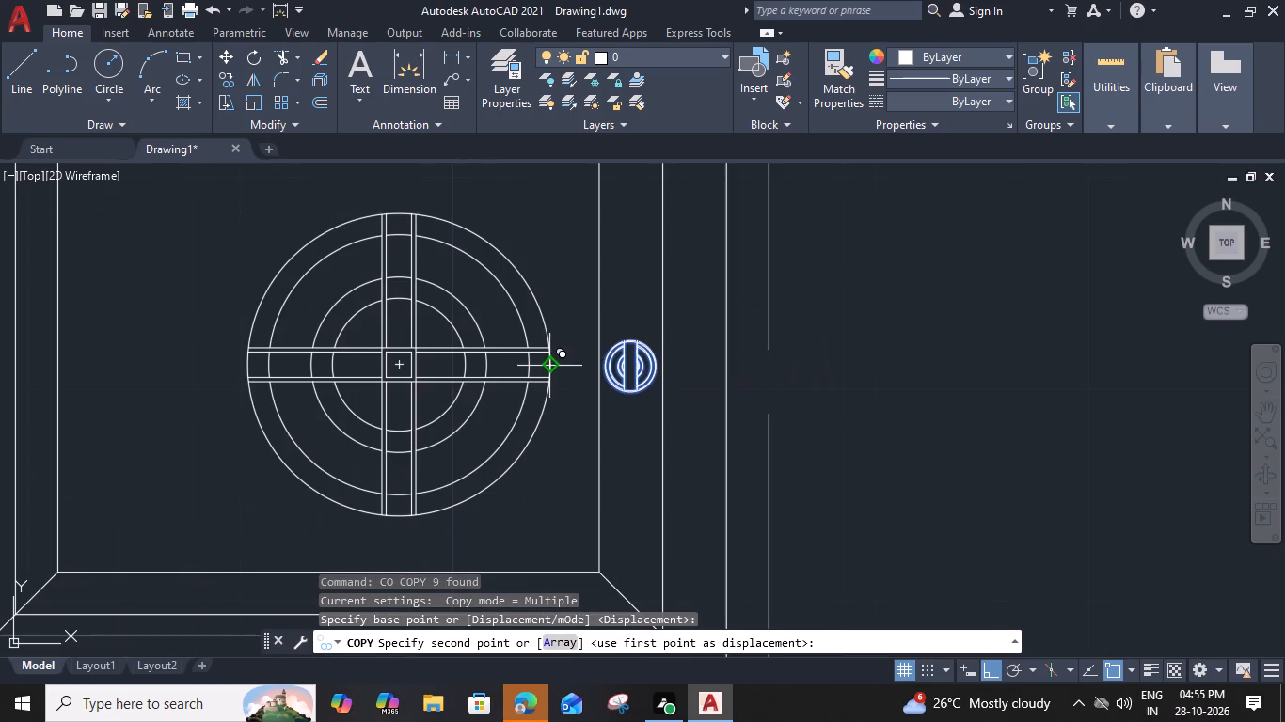
middle_click_drag(573, 262, 570, 585)
middle_click_drag(544, 262, 544, 336)
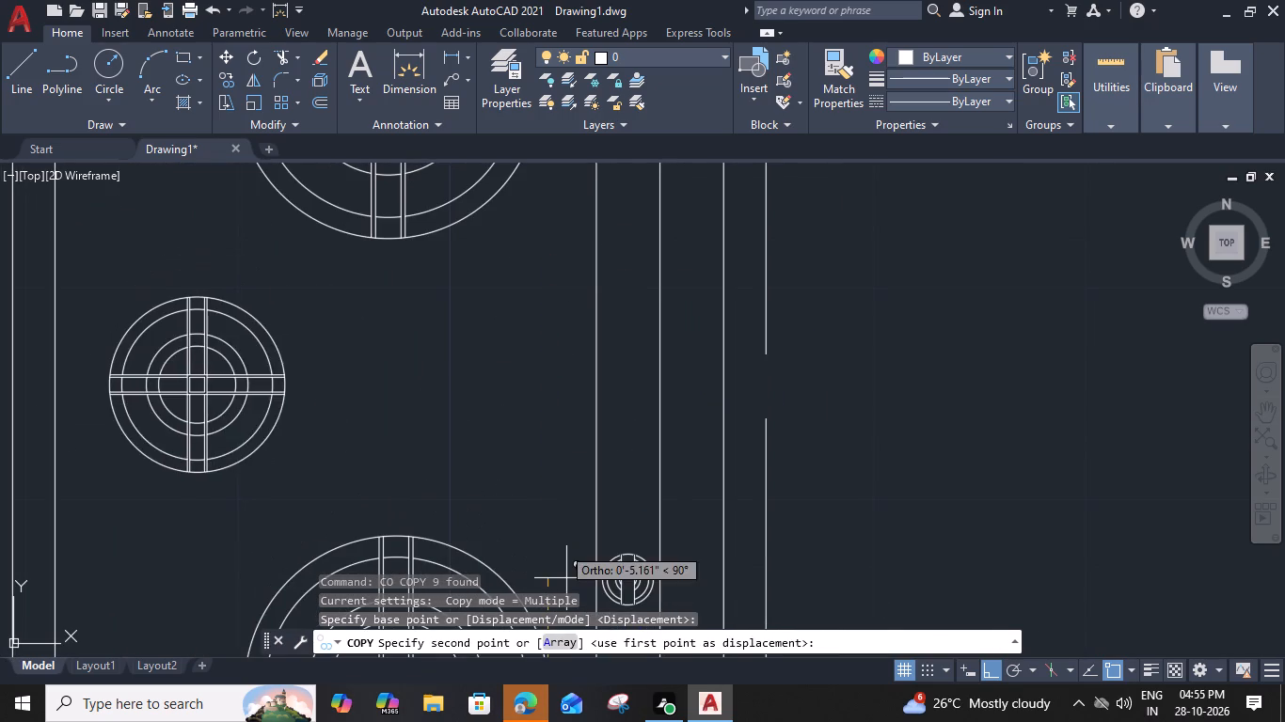
middle_click_drag(544, 336, 537, 432)
left_click(534, 263)
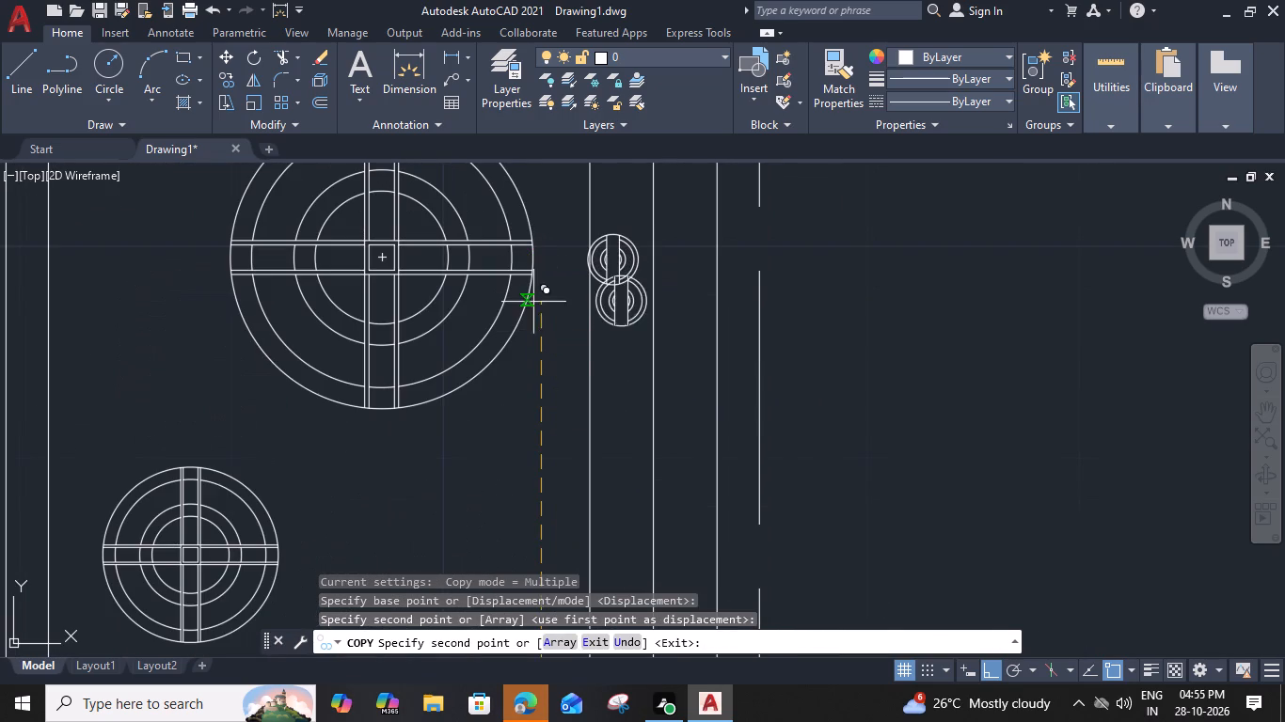
middle_click_drag(538, 489, 568, 331)
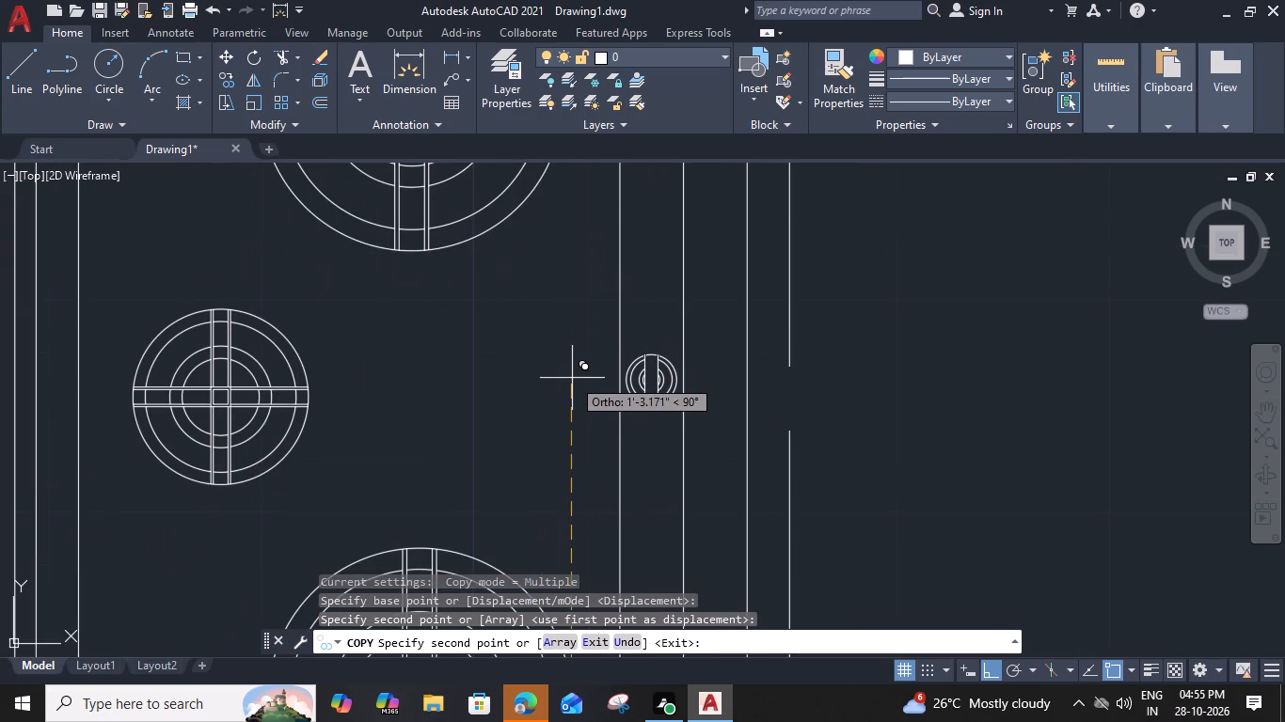
left_click(572, 384)
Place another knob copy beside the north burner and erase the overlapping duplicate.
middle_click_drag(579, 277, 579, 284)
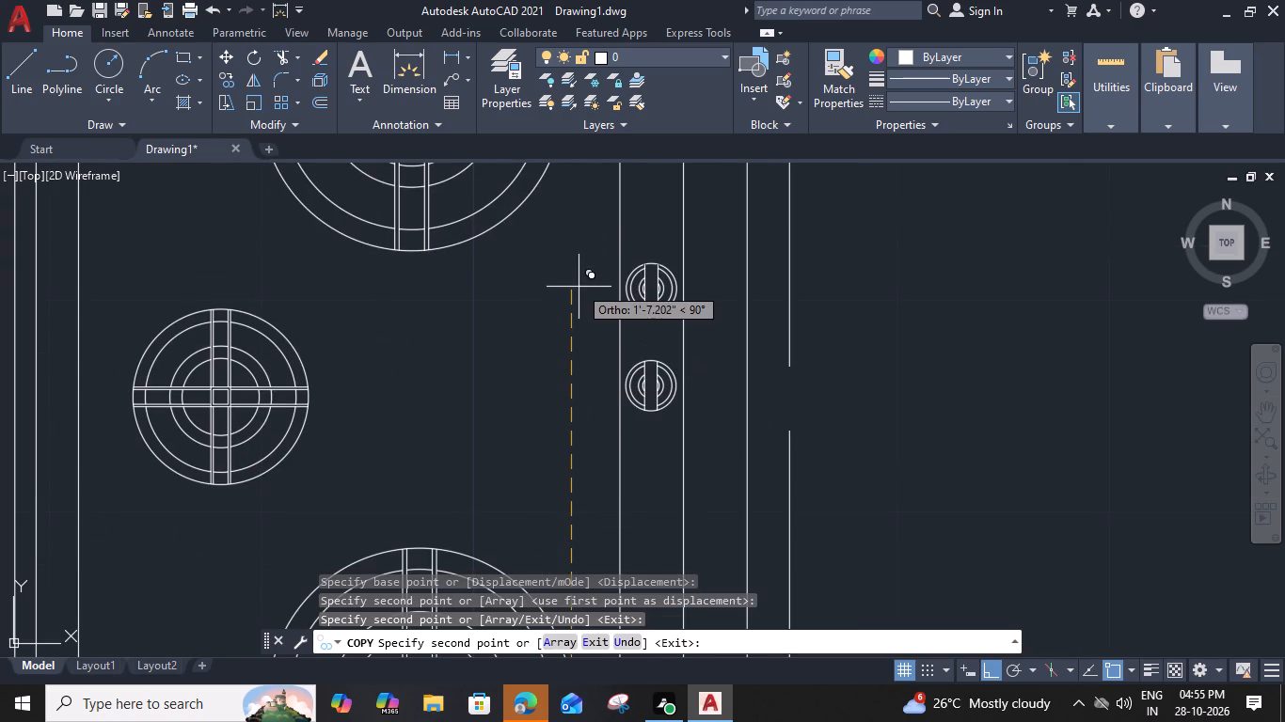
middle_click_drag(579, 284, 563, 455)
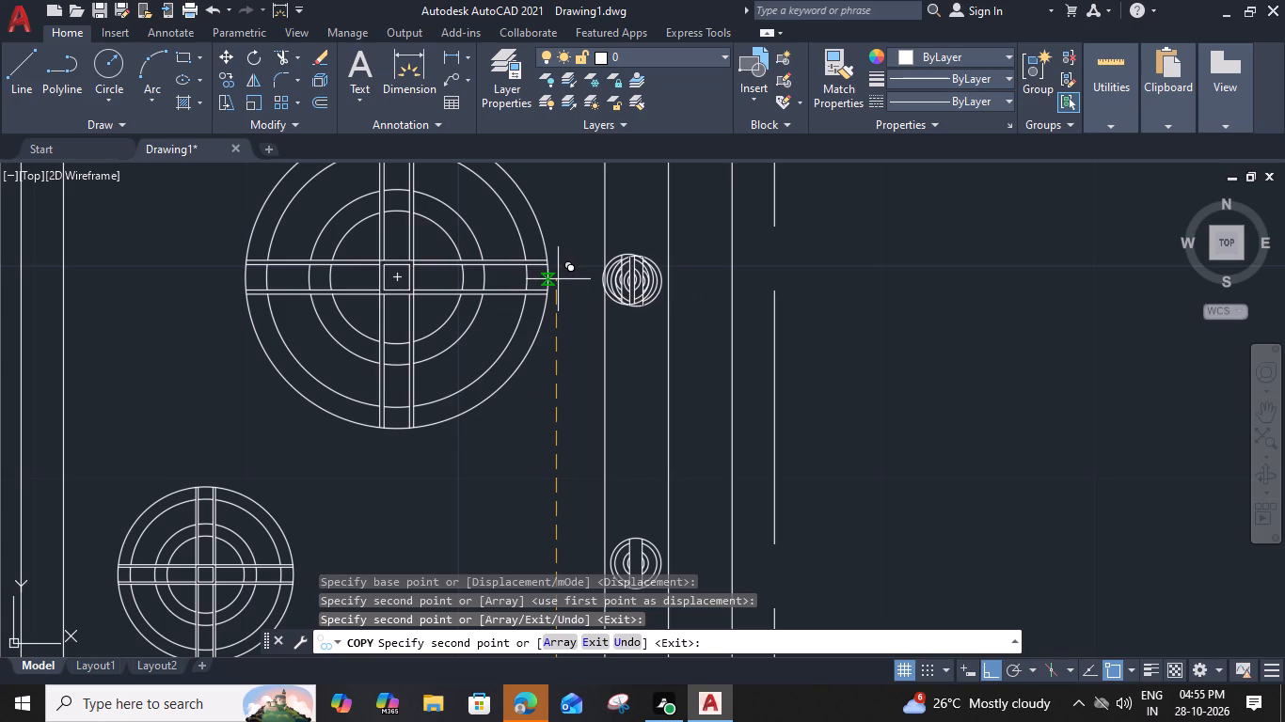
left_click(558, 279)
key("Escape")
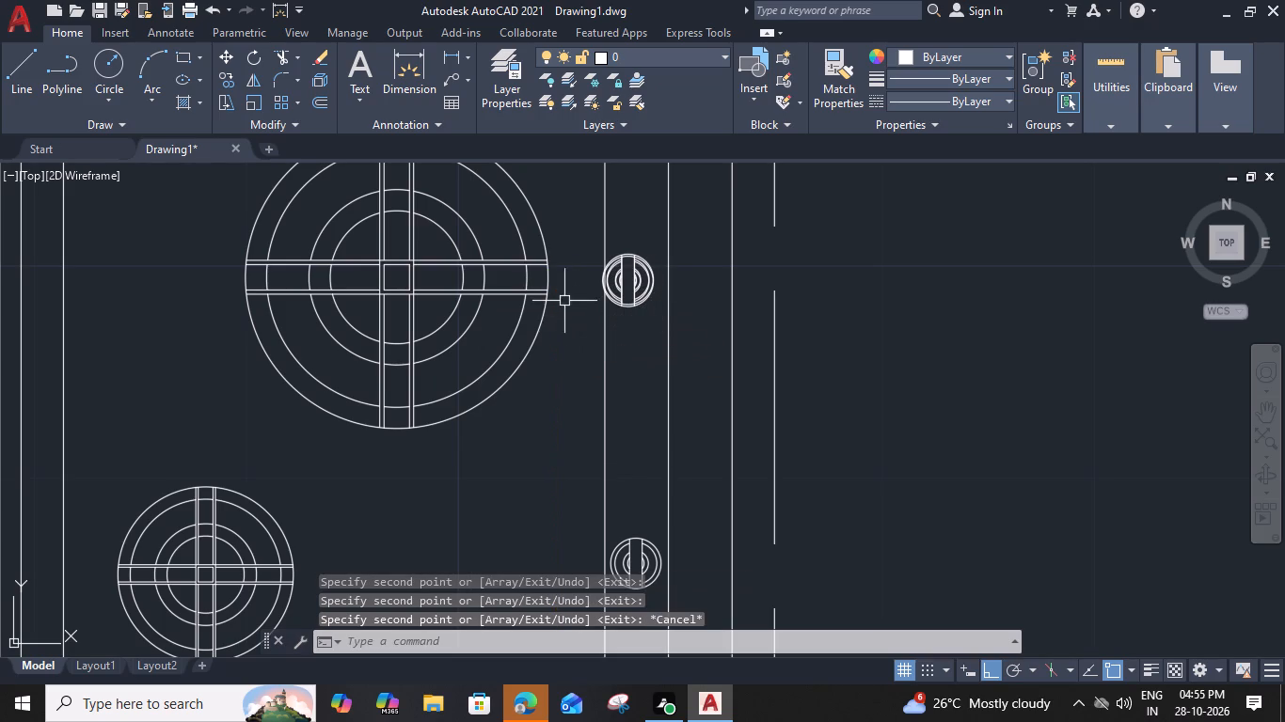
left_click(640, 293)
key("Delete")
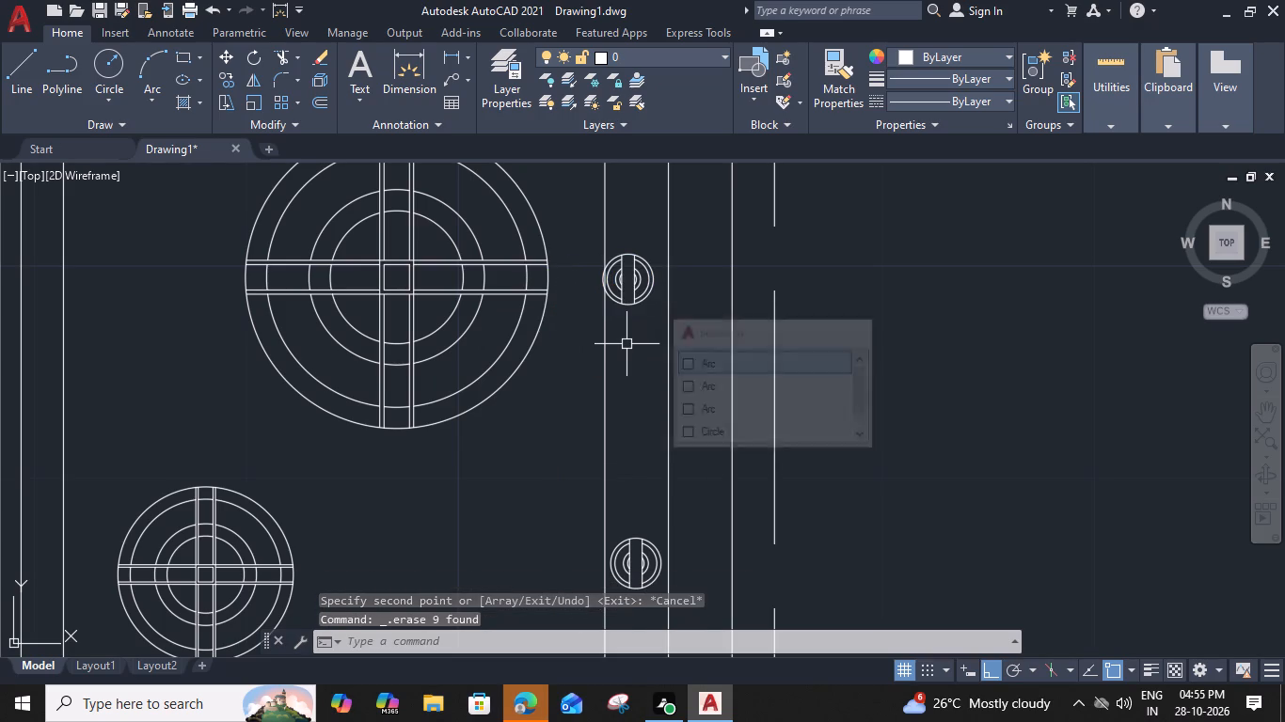
Move the north burner slightly east towards its control knob, using the outer circle's east quadrant as base point.
scroll(545, 273, "up", 1)
left_click(551, 289)
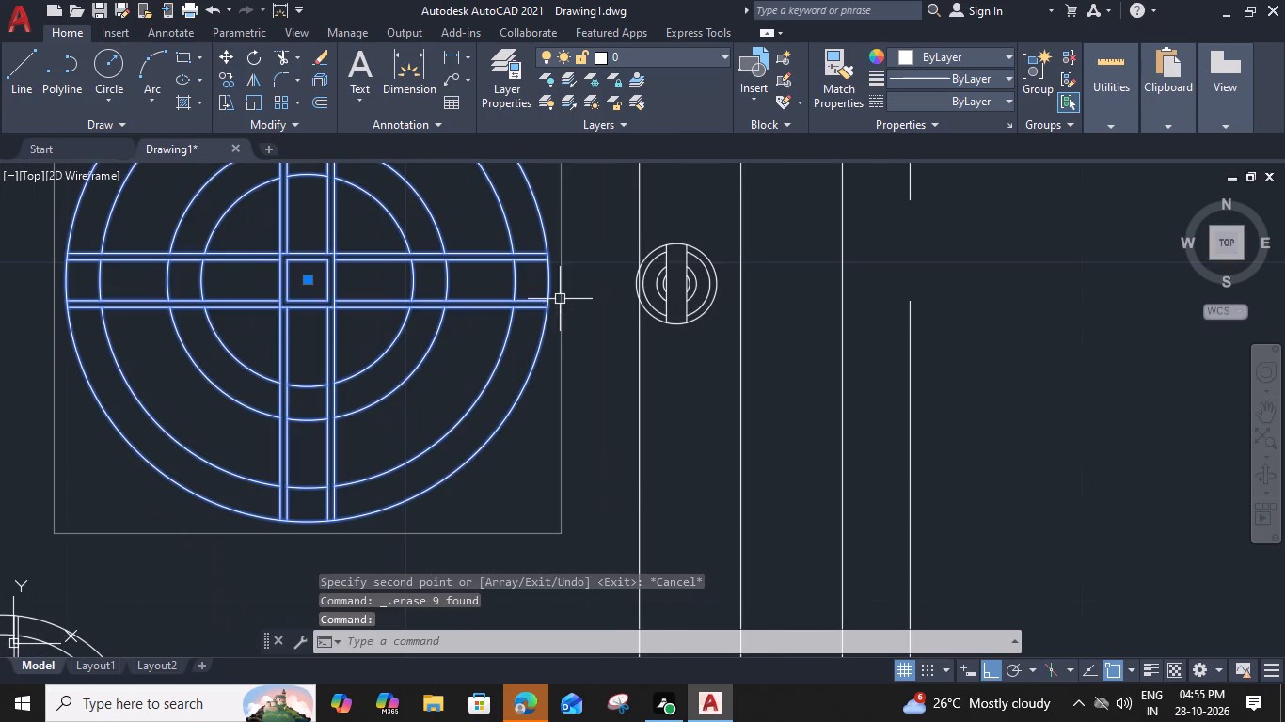
key("m")
key("space")
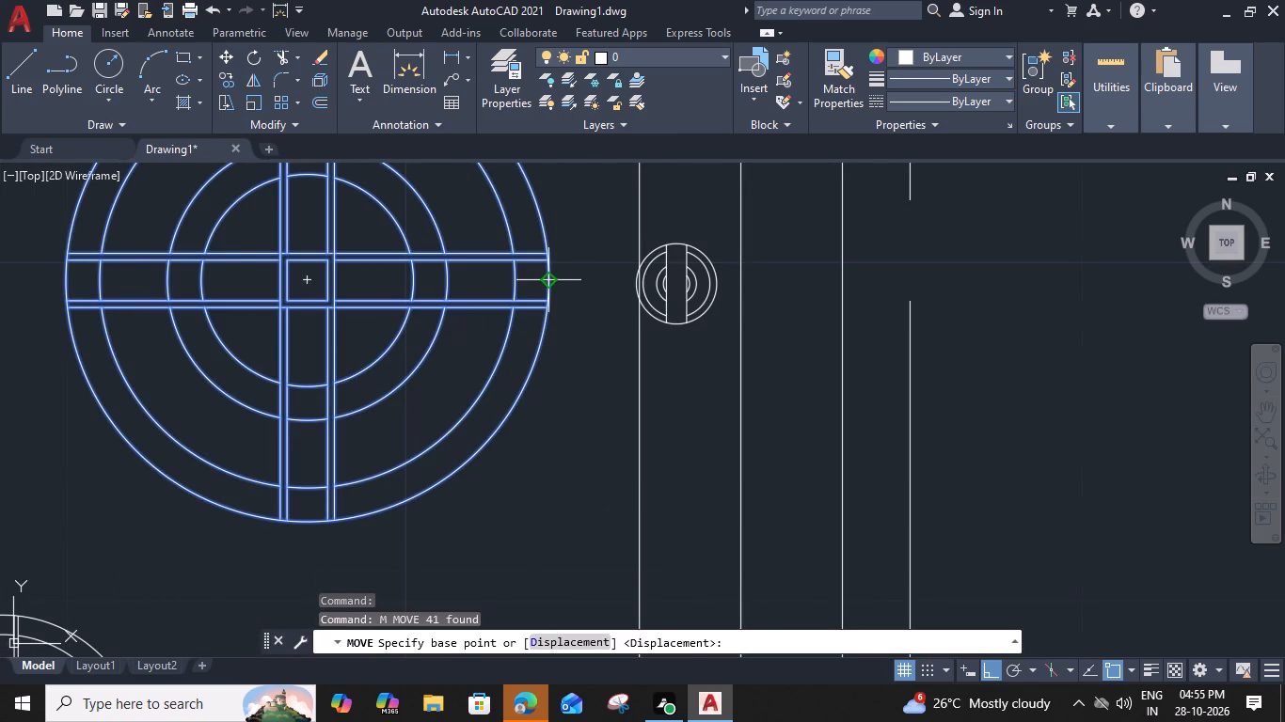
left_click(548, 285)
scroll(551, 286, "up", 1)
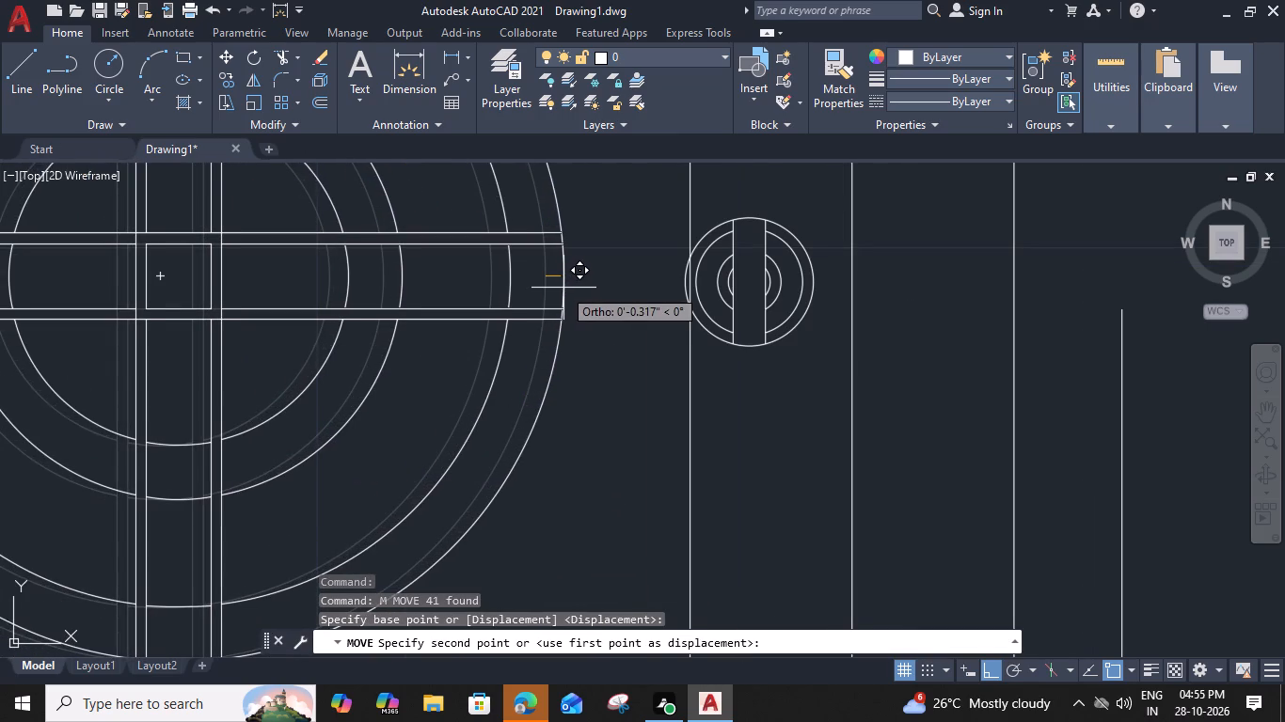
left_click(568, 288)
Move the north control knob slightly east so it sits inside the hob's east border strip, in line with the knob below.
scroll(568, 288, "down", 1)
left_click(692, 302)
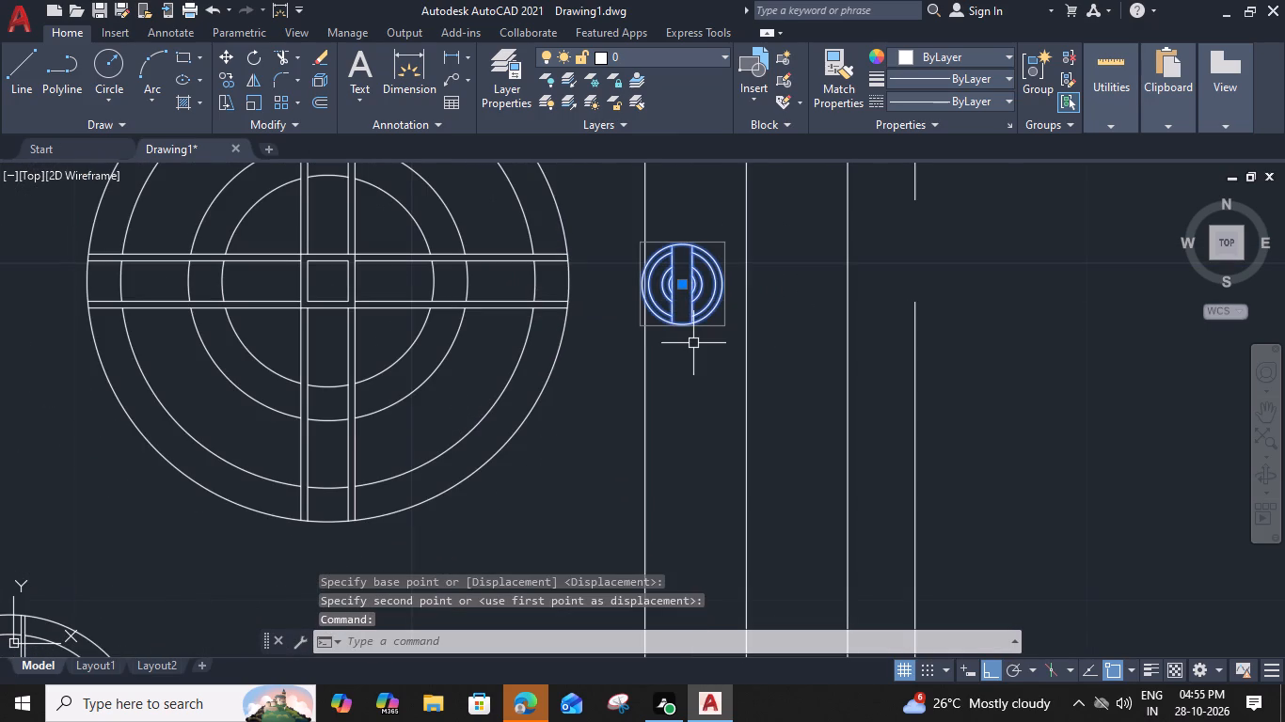
key("m")
key("space")
scroll(740, 265, "up", 1)
left_click(715, 297)
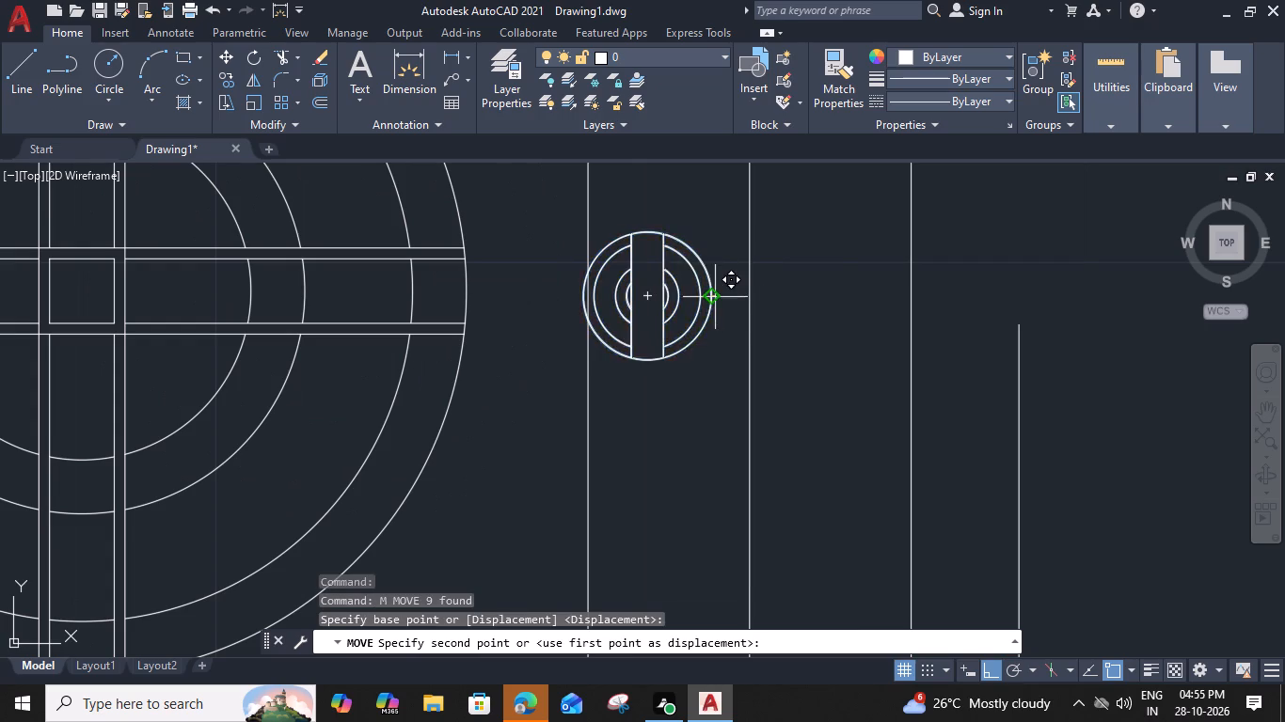
left_click(737, 297)
scroll(737, 297, "down", 3)
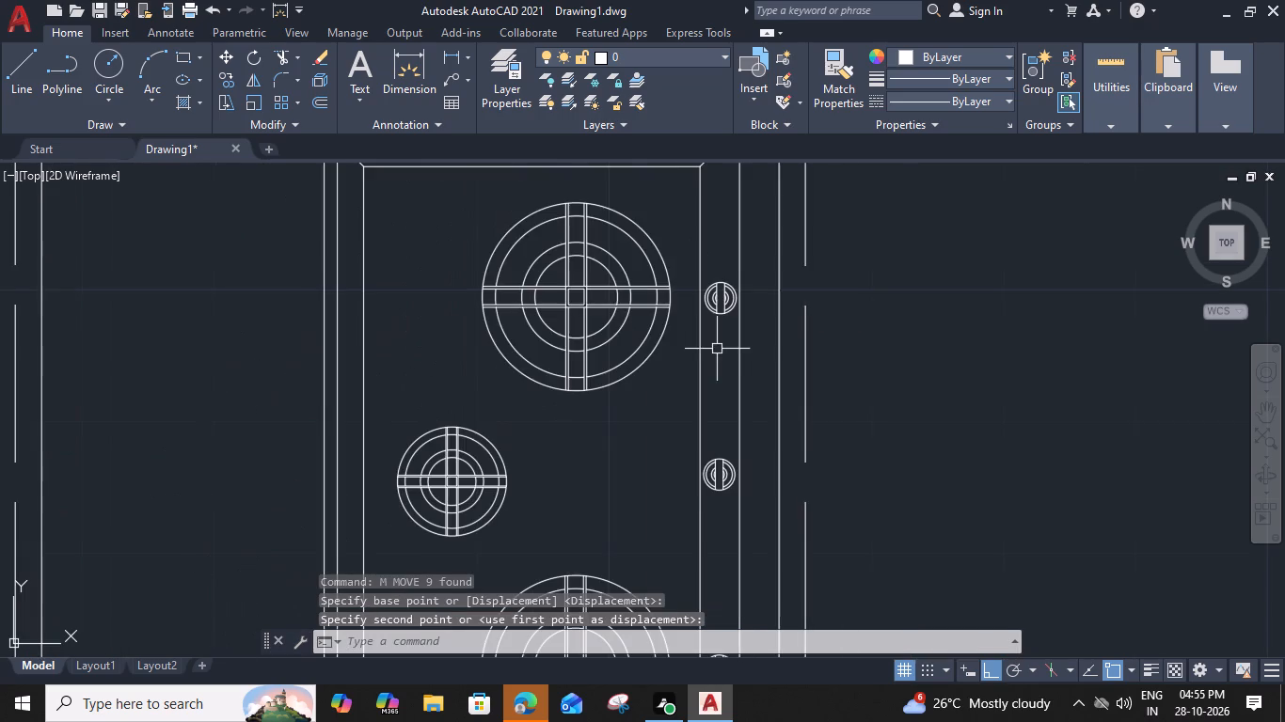
scroll(705, 495, "down", 1)
middle_click_drag(708, 500, 713, 427)
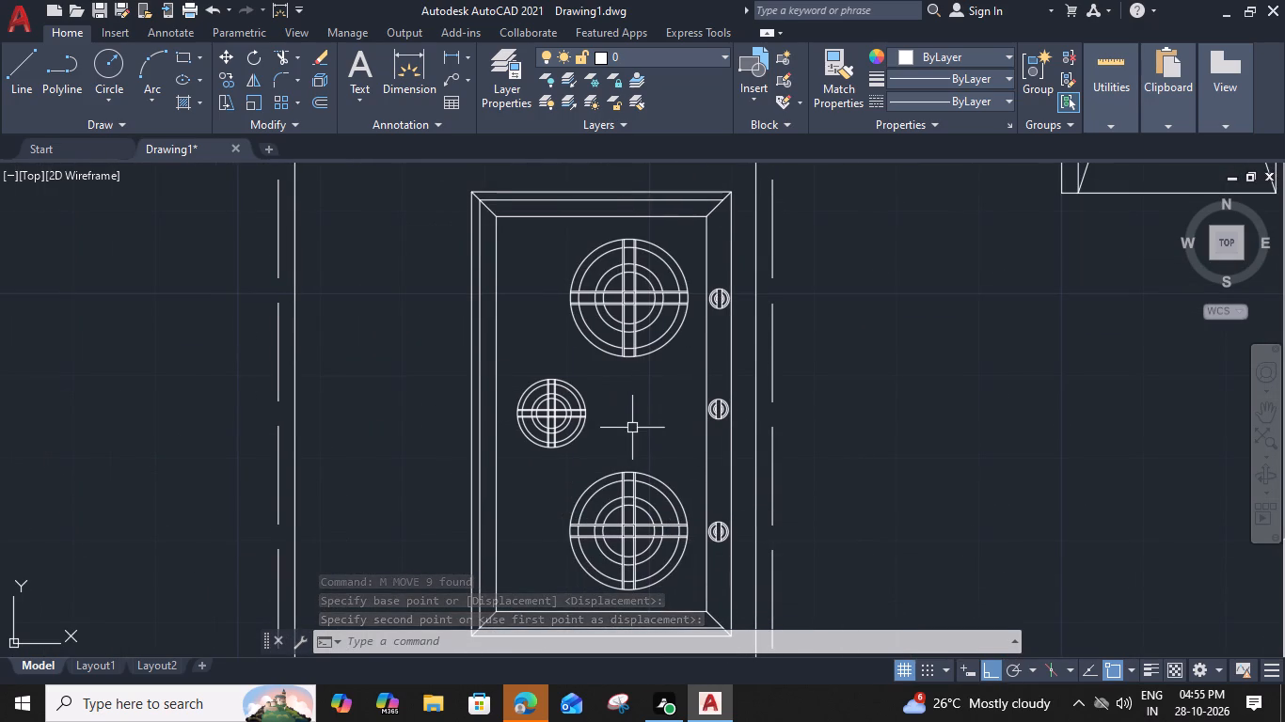
key("Escape")
Insert the Dining Set - 36 x 72 in. block from the DesignCenter's Home - Space Planner drawing into the living hall, east of the stairs.
scroll(682, 463, "down", 2)
middle_click_drag(686, 463, 697, 435)
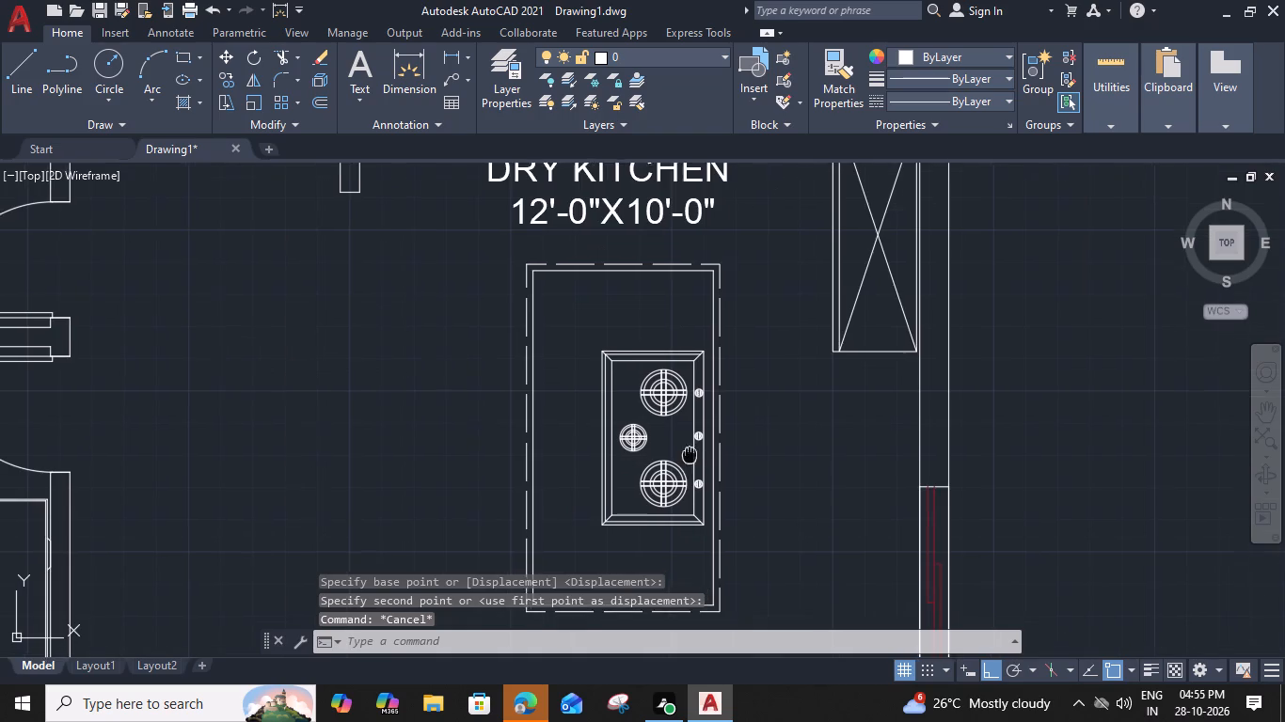
middle_click_drag(697, 435, 737, 371)
scroll(729, 371, "down", 1)
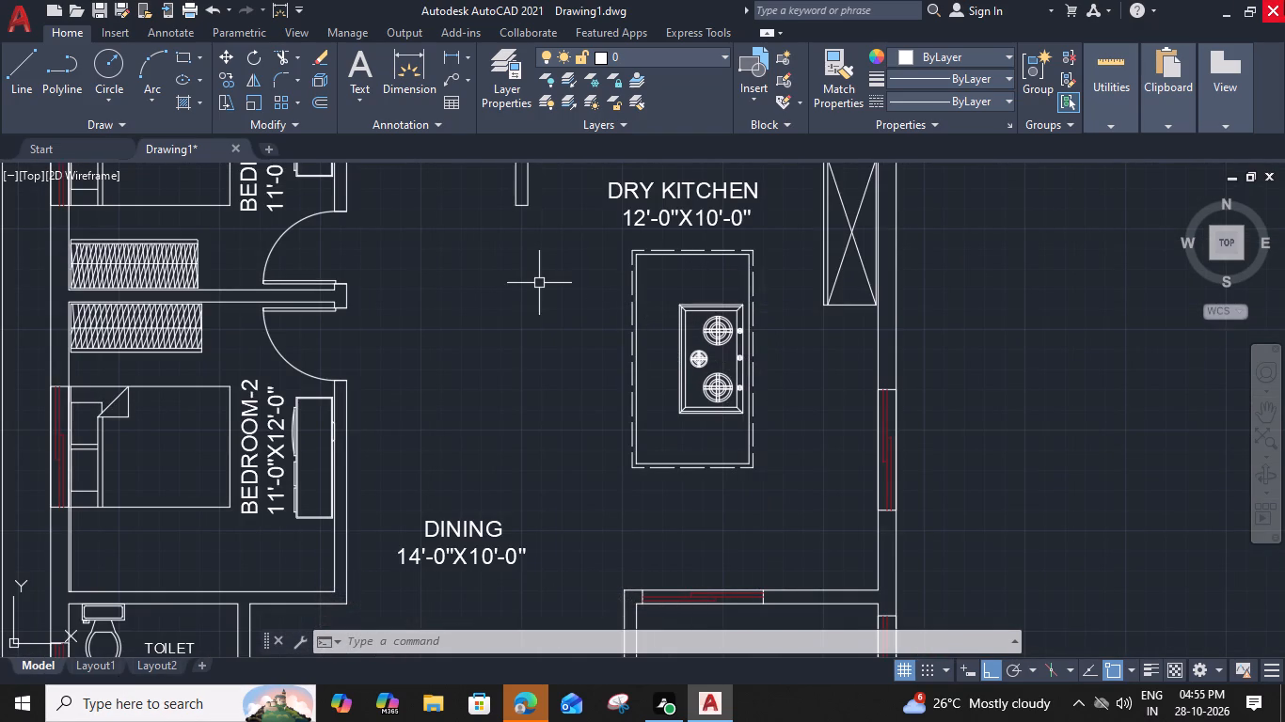
scroll(727, 416, "down", 2)
middle_click_drag(737, 413, 746, 413)
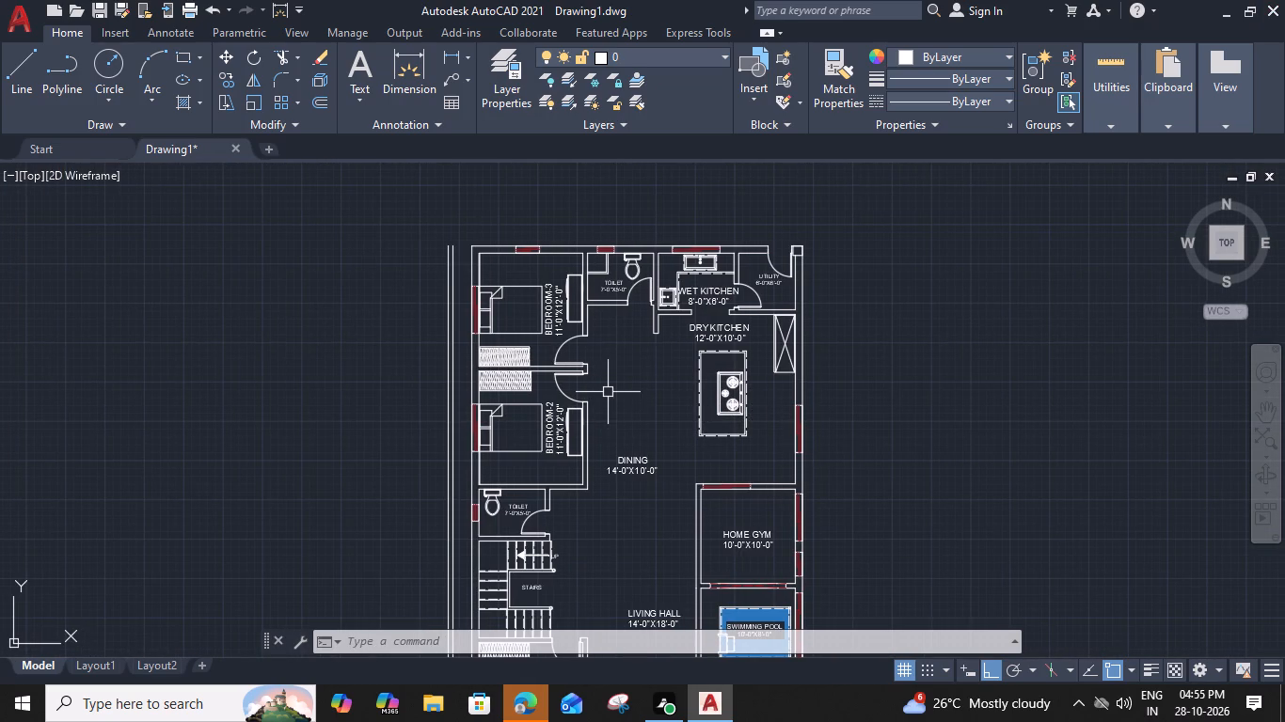
key("ctrl+2")
left_click_drag(504, 331, 615, 575)
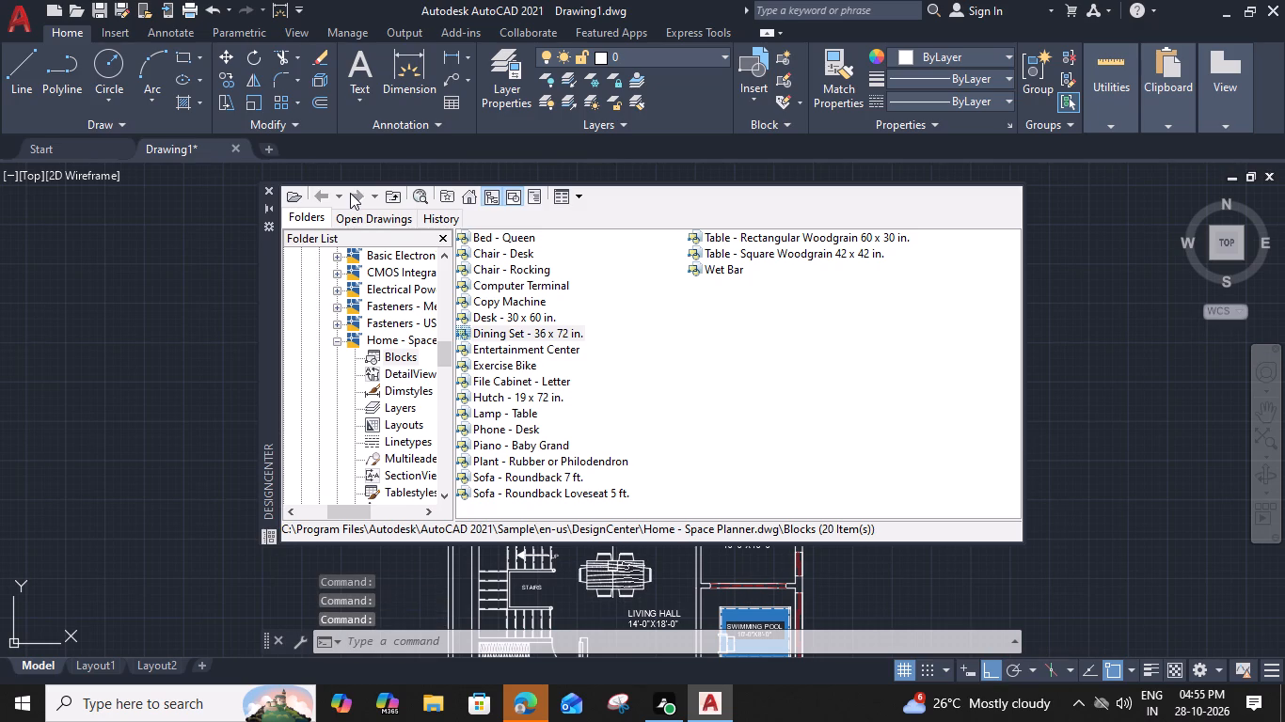
left_click(273, 185)
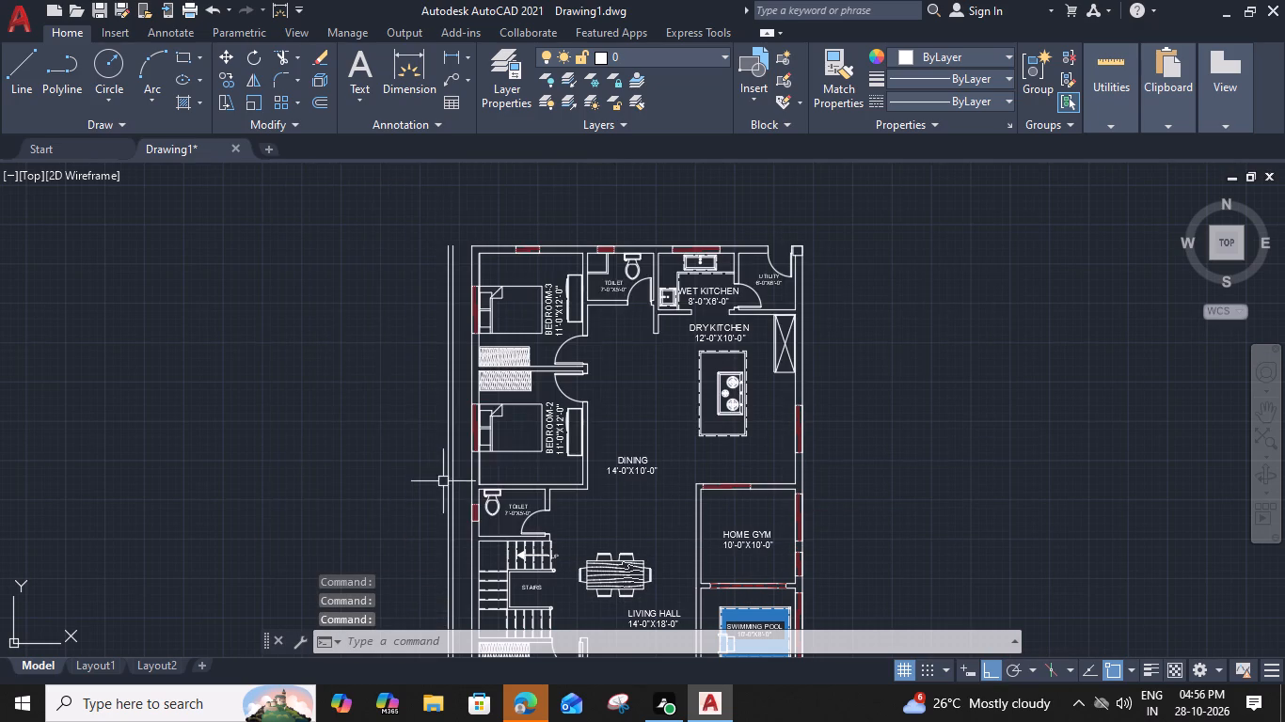
Rotate the dining set 270° about the tabletop's northeast corner so its length runs north–south.
scroll(644, 520, "up", 1)
middle_click_drag(647, 517, 658, 423)
left_click(626, 499)
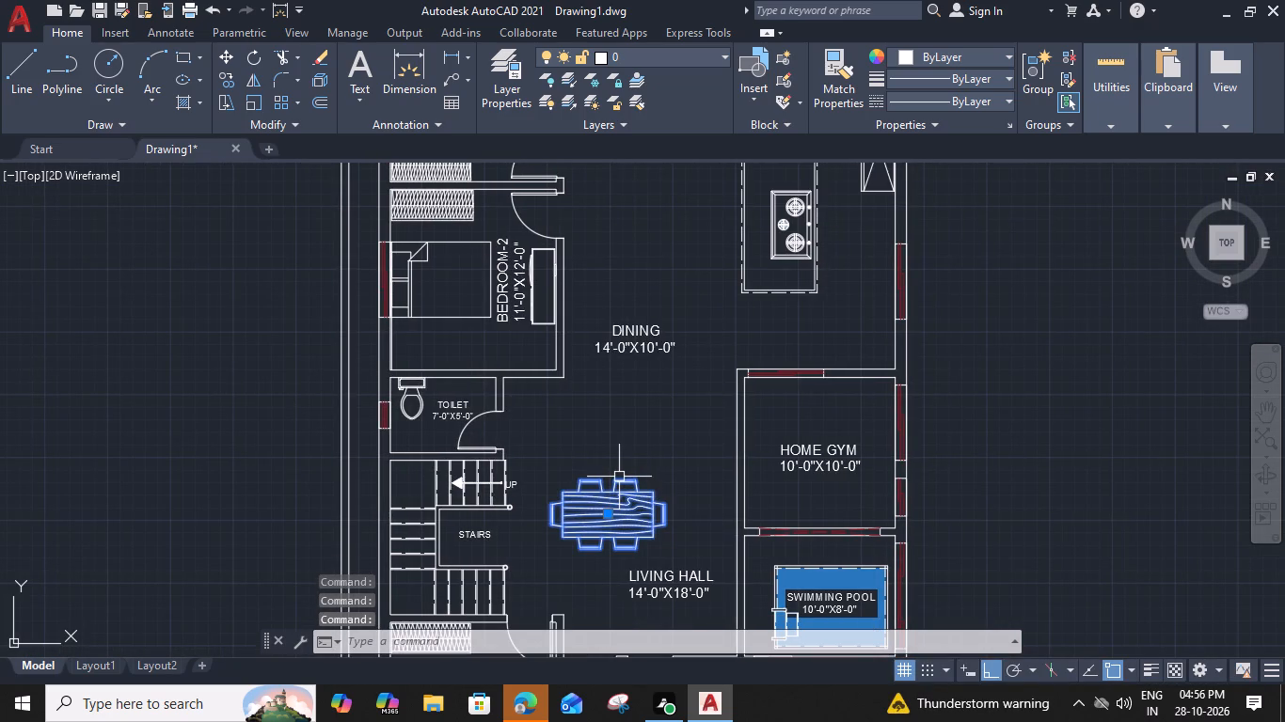
type("RO")
key("space")
scroll(648, 500, "up", 1)
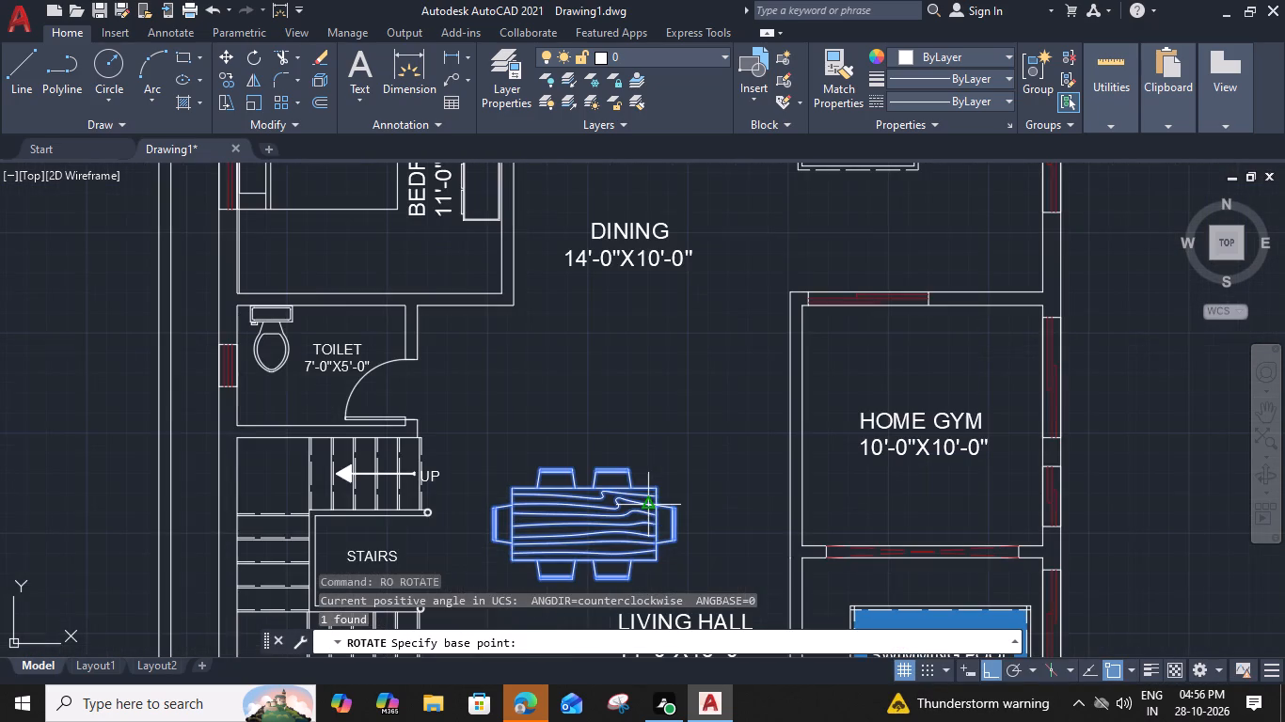
left_click(660, 487)
scroll(662, 510, "up", 2)
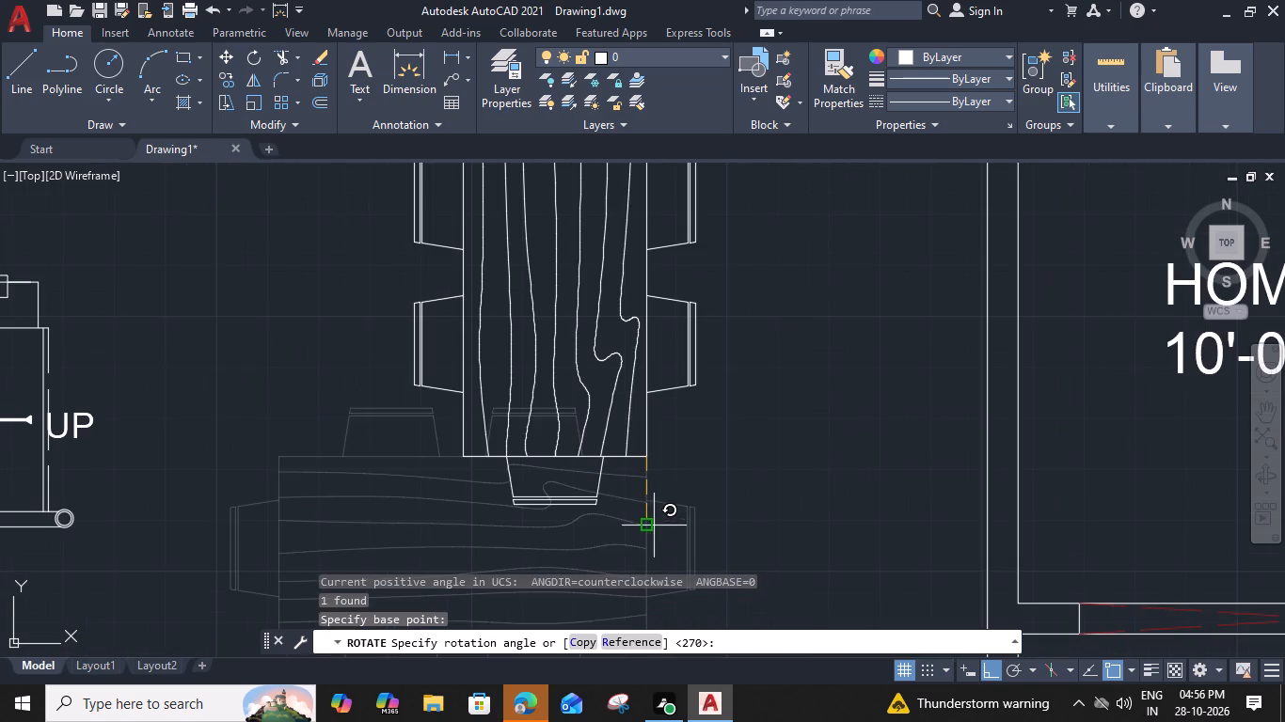
middle_click_drag(656, 538, 658, 447)
left_click(650, 555)
scroll(650, 555, "down", 2)
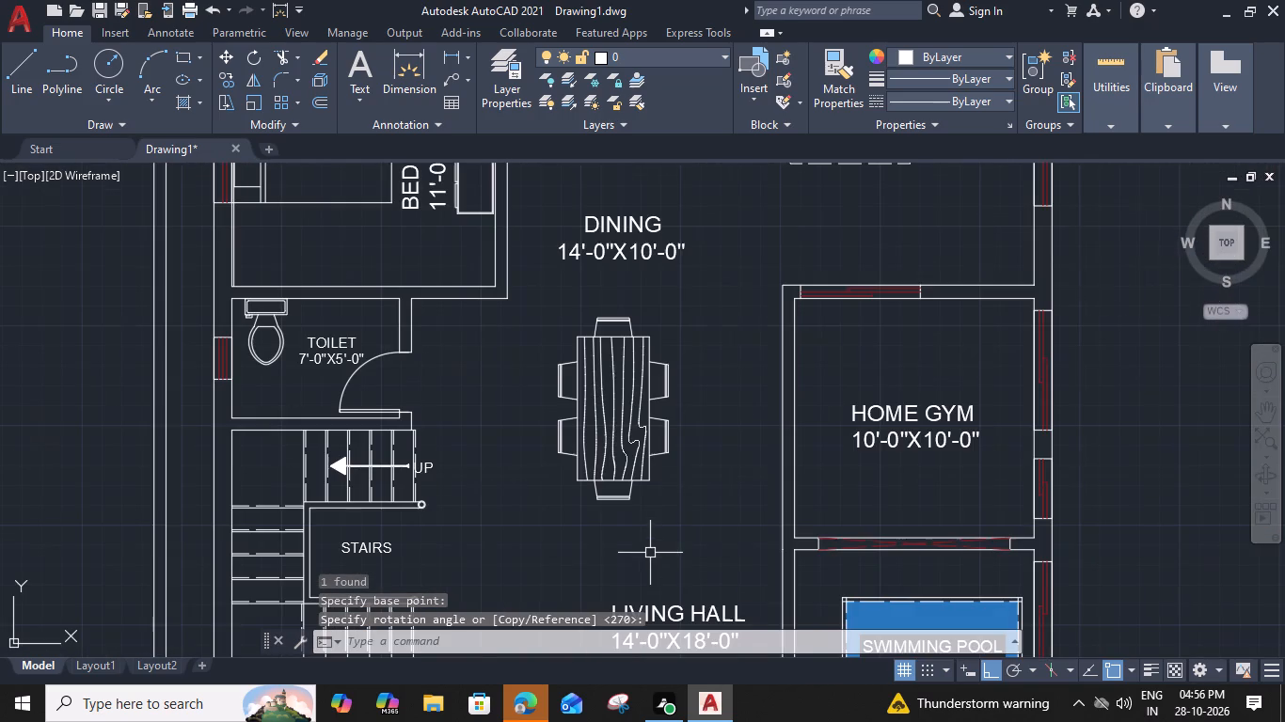
Move the rotated dining set from its position south of the DINING label.
left_click(646, 429)
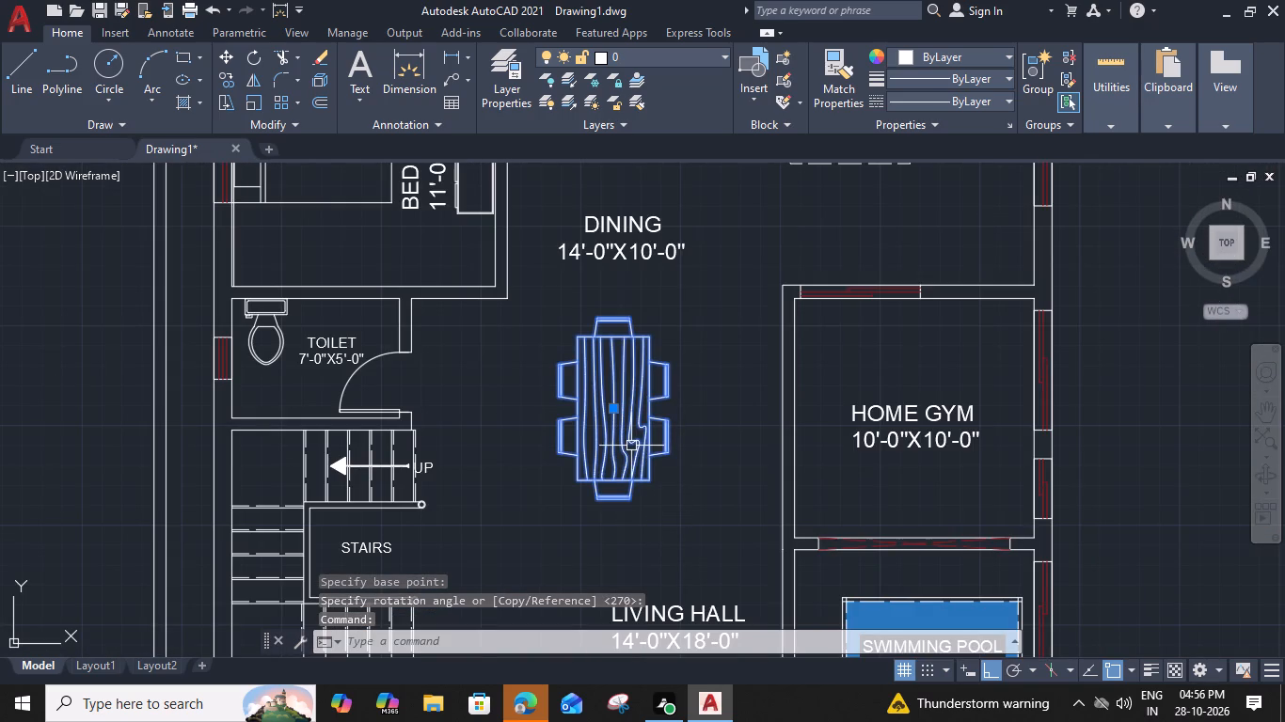
type("M")
key("space")
scroll(640, 268, "up", 2)
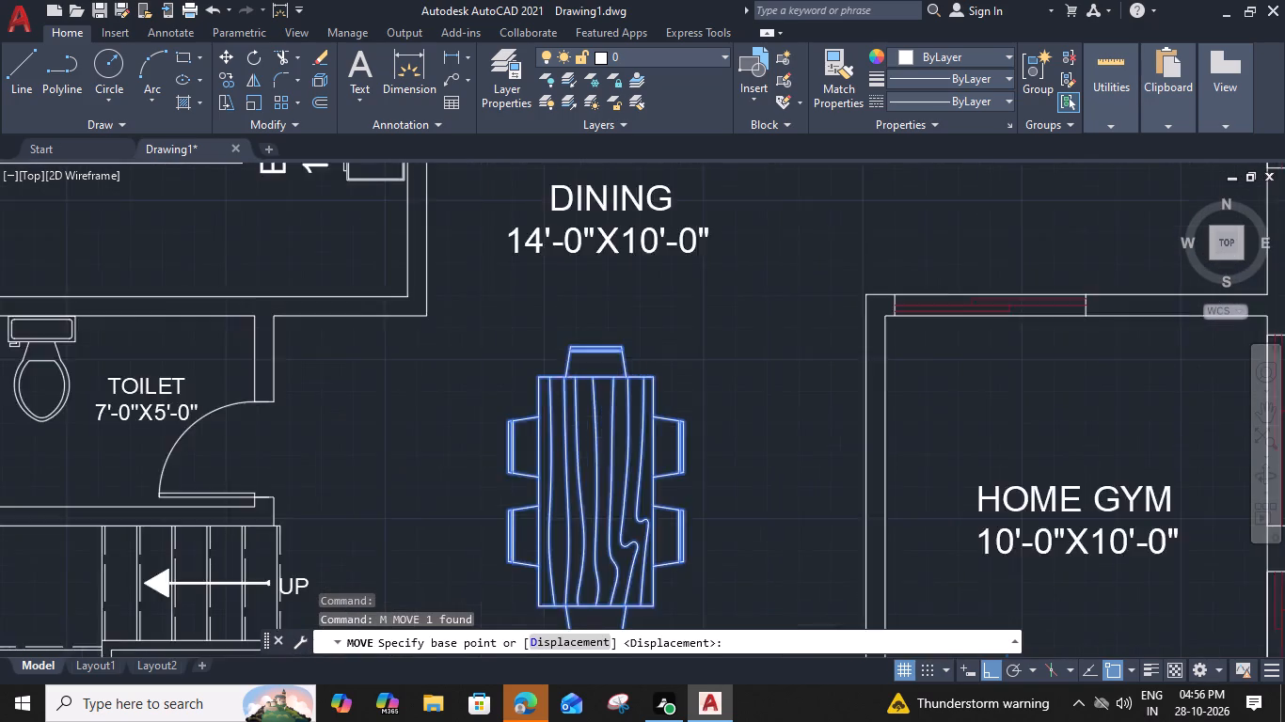
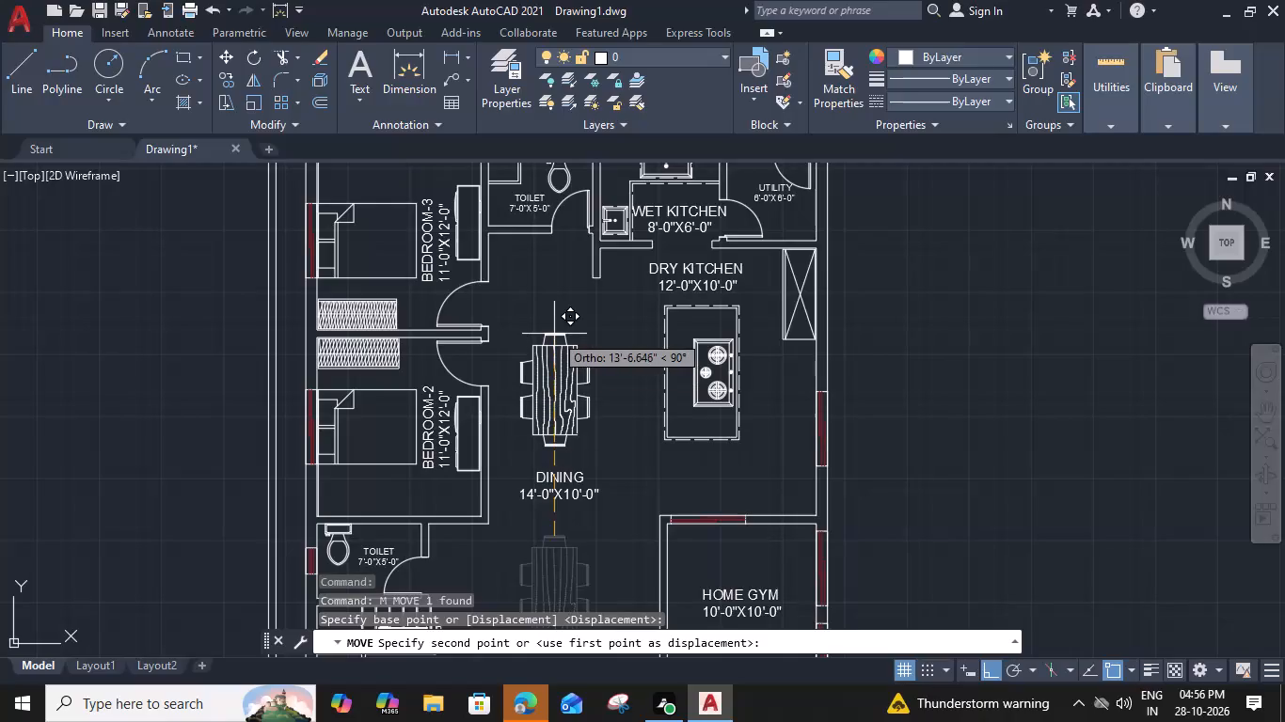
Move the dining table set up above the DINING label, shifting it slightly towards the dry kitchen island.
left_click(554, 329)
left_click(578, 383)
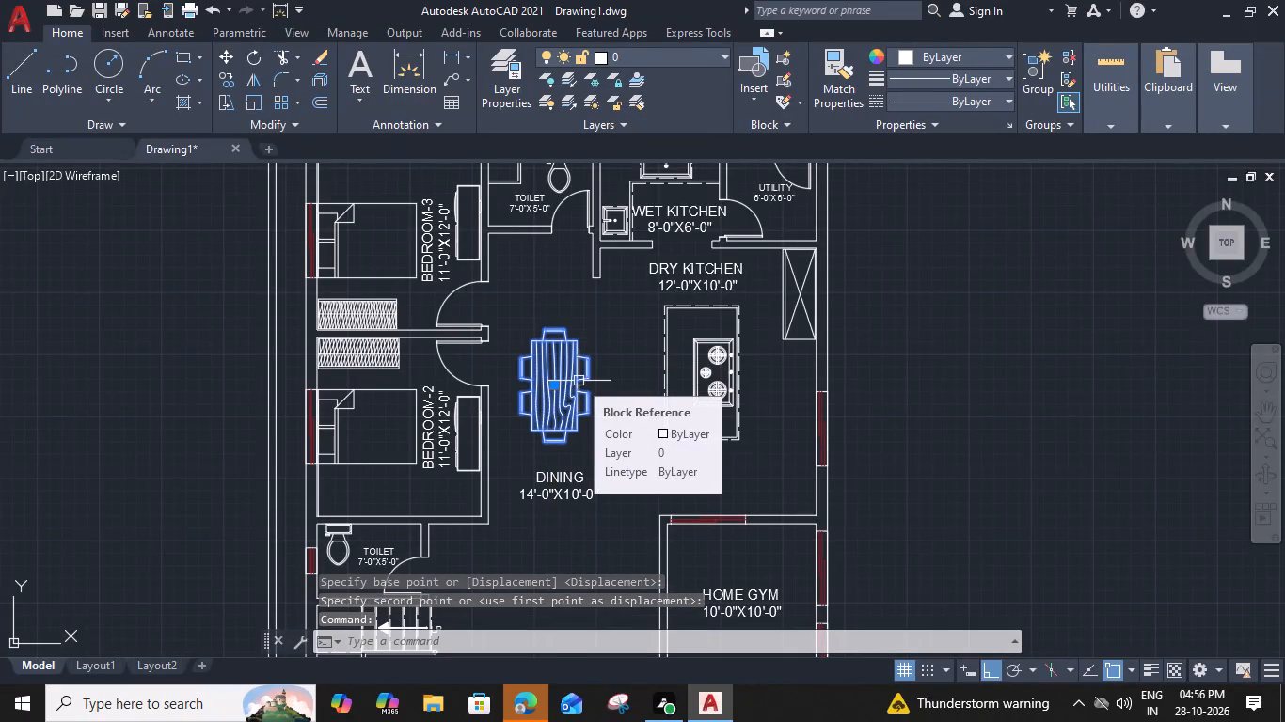
type("M")
key("space")
scroll(576, 380, "up", 3)
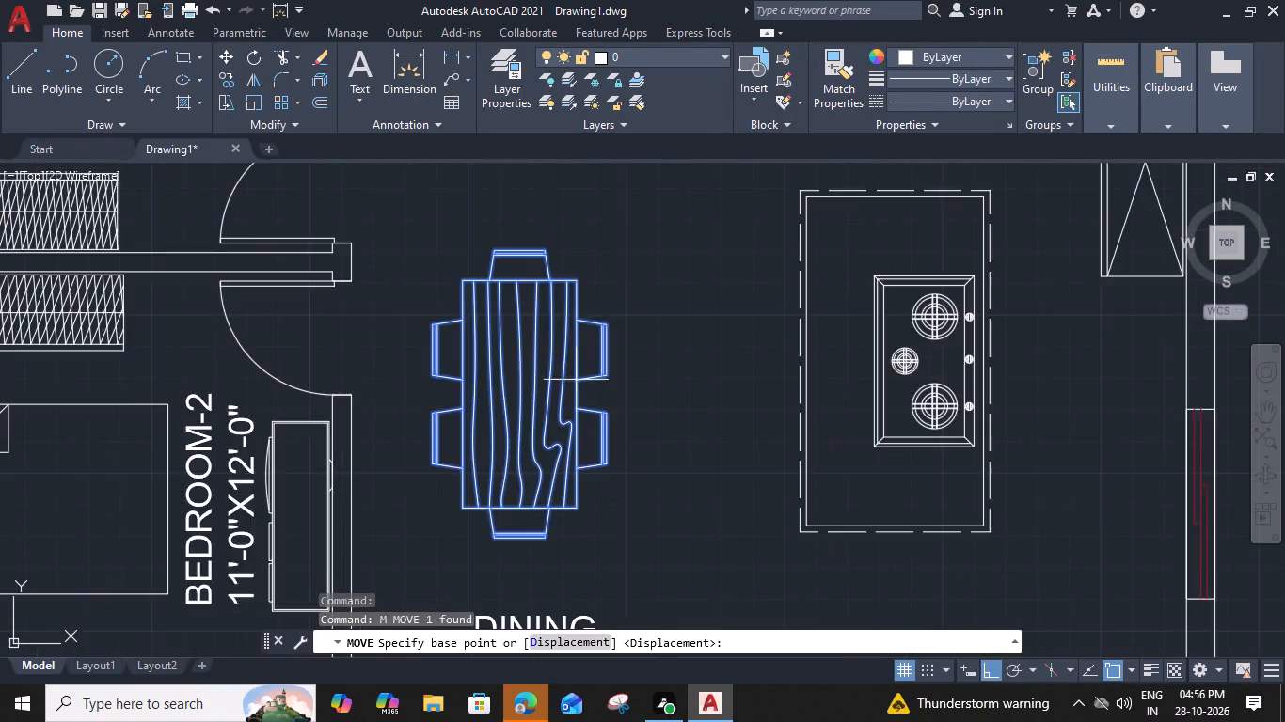
left_click(575, 394)
left_click(667, 404)
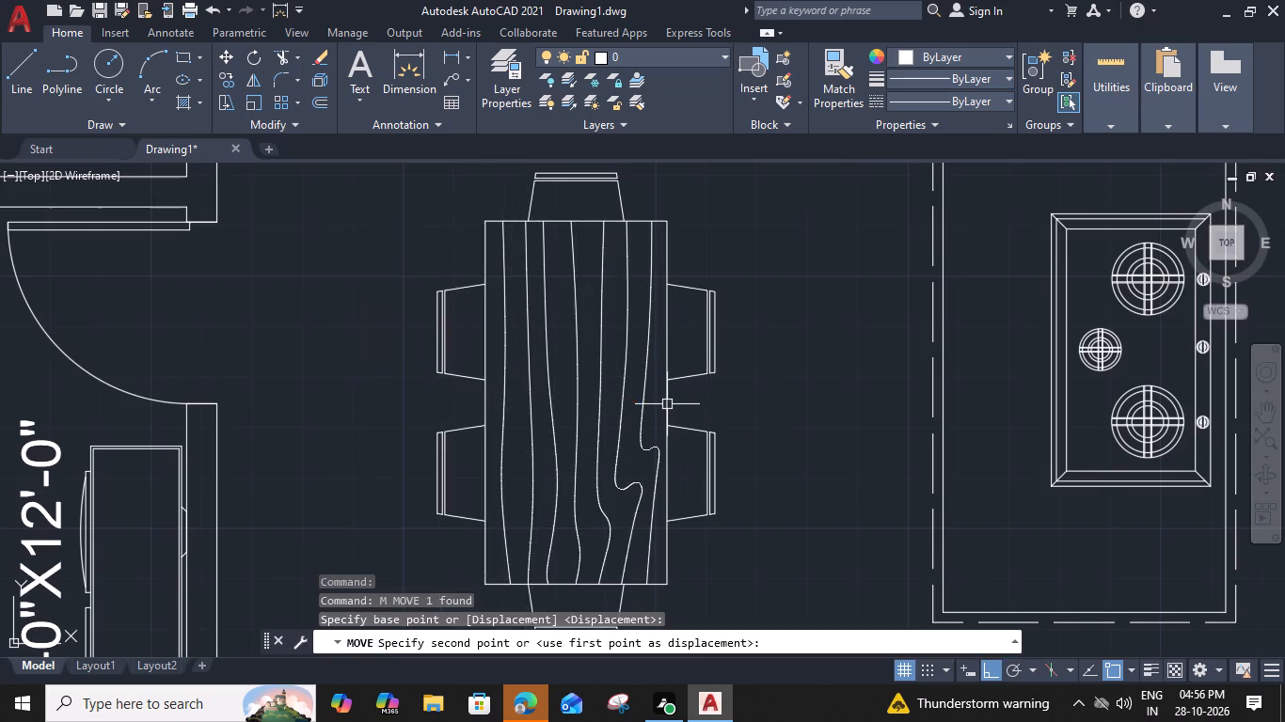
scroll(667, 404, "down", 2)
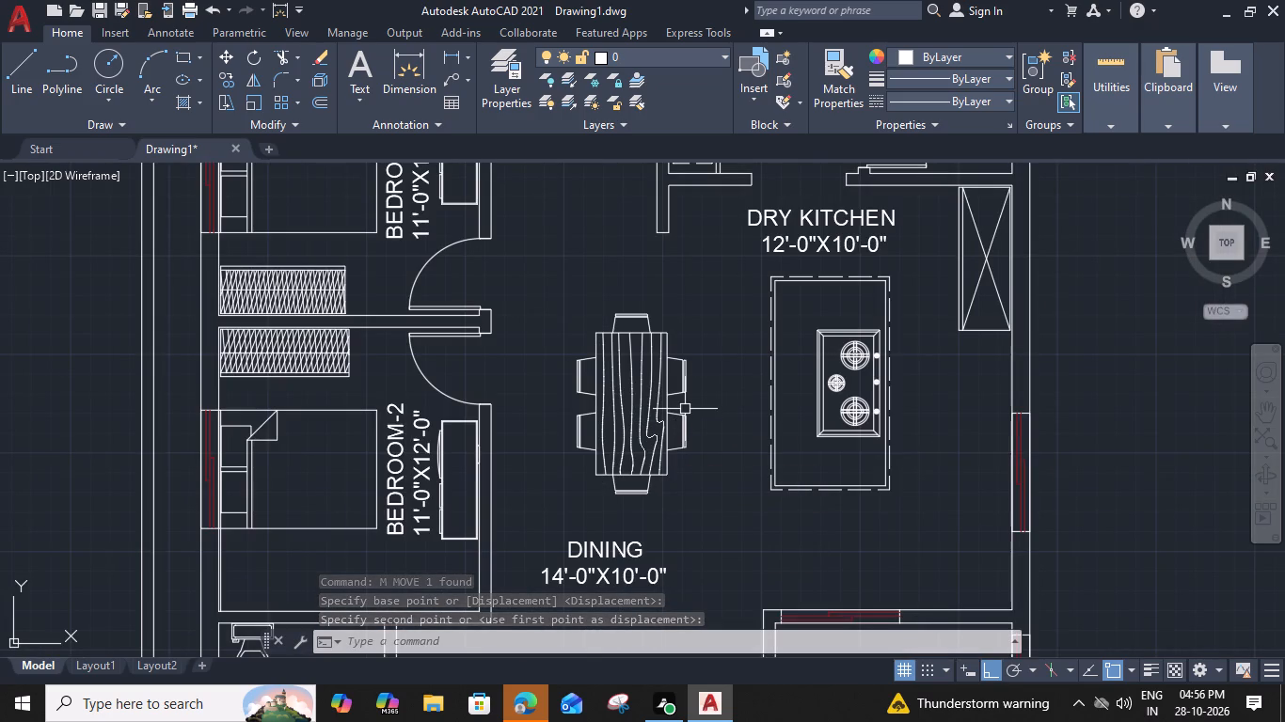
scroll(685, 409, "down", 1)
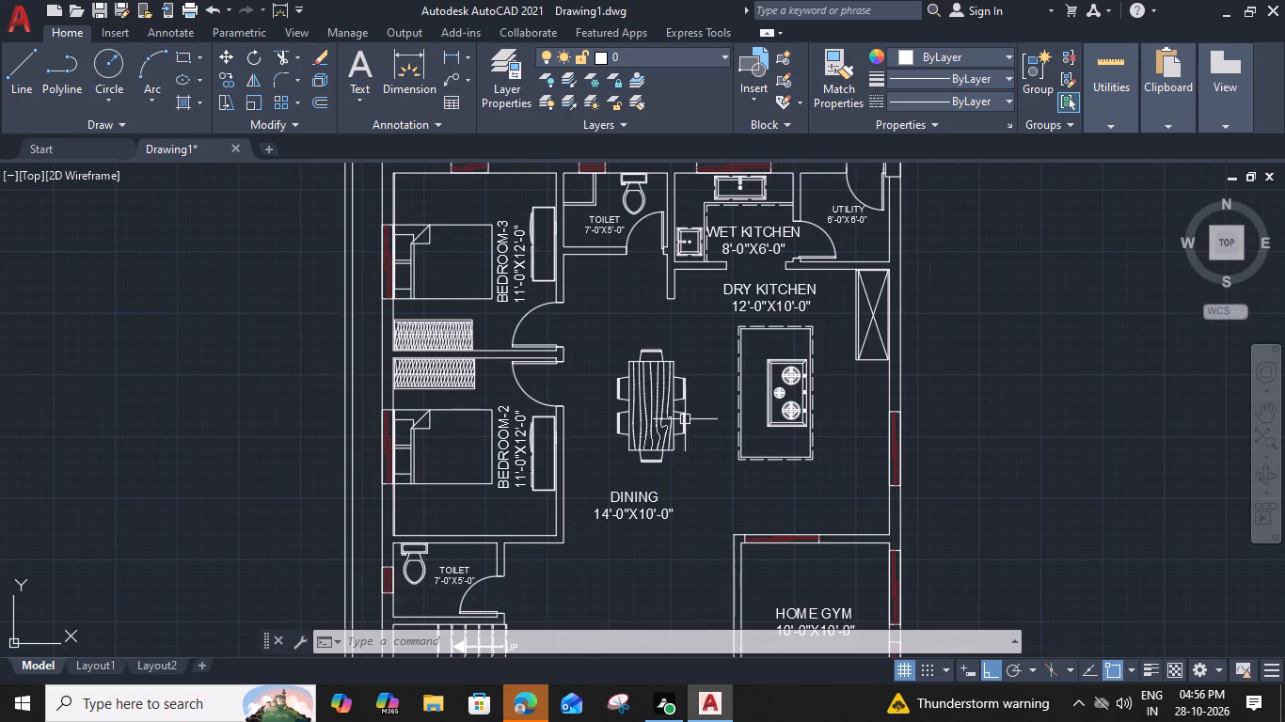
Move the DINING 14'-0"X10'-0" label up, closer beneath the dining table.
middle_click_drag(690, 467, 713, 440)
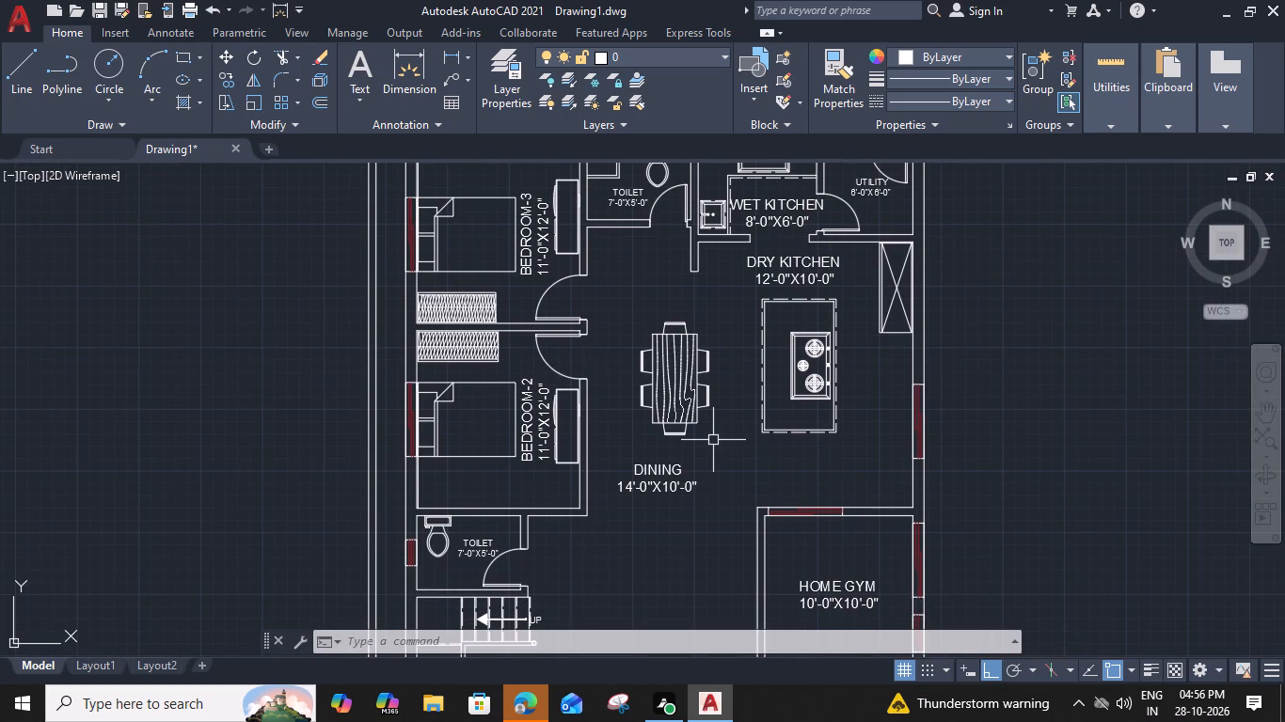
left_click(679, 478)
key("m")
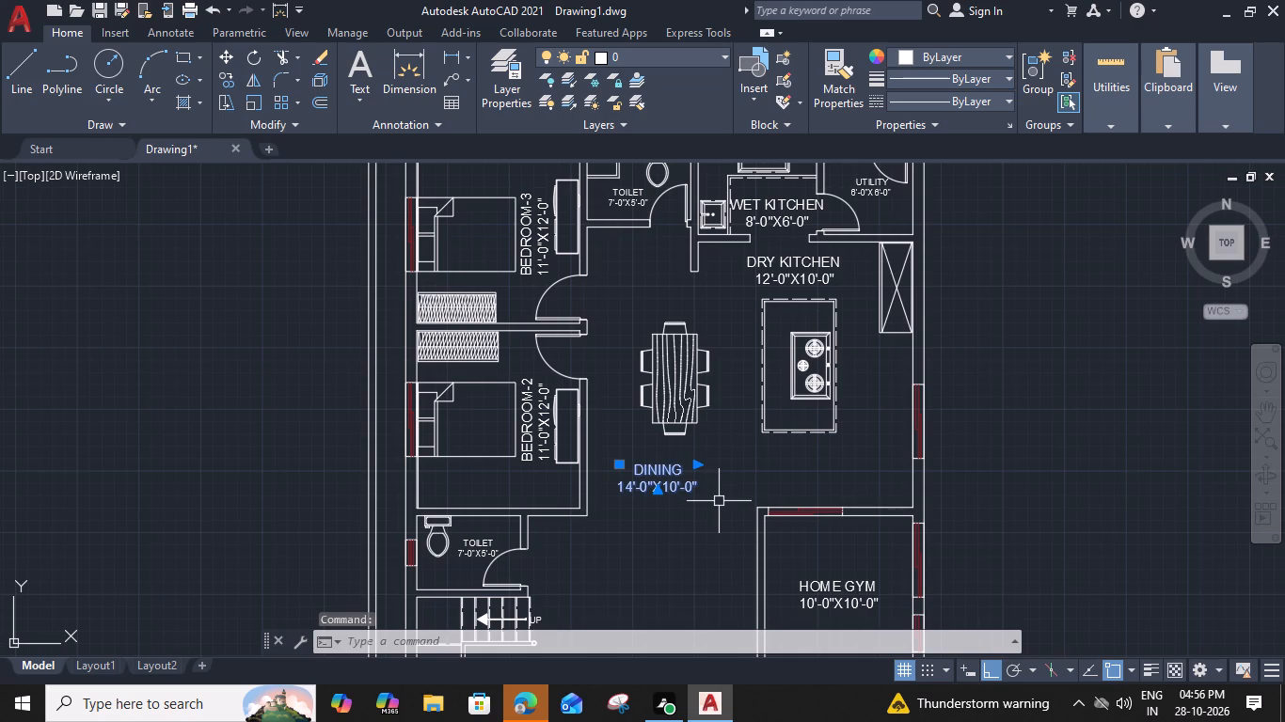
key("space")
scroll(681, 473, "up", 2)
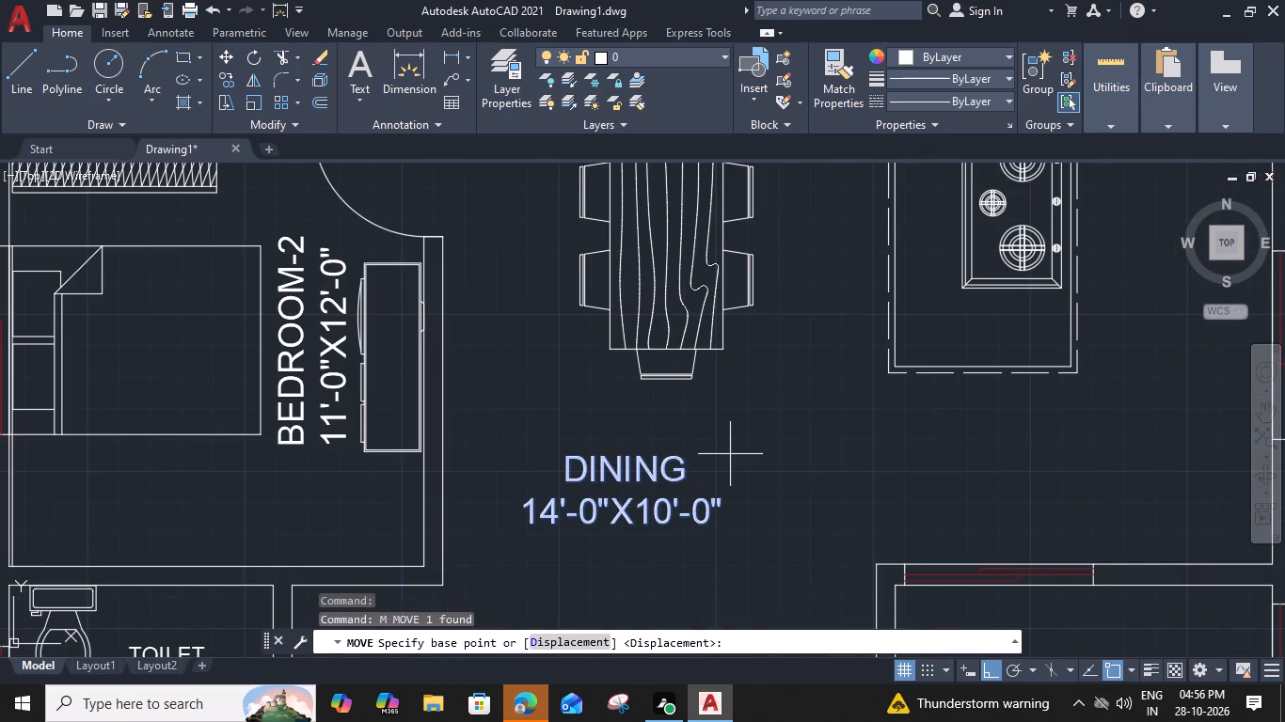
left_click(715, 460)
left_click(712, 429)
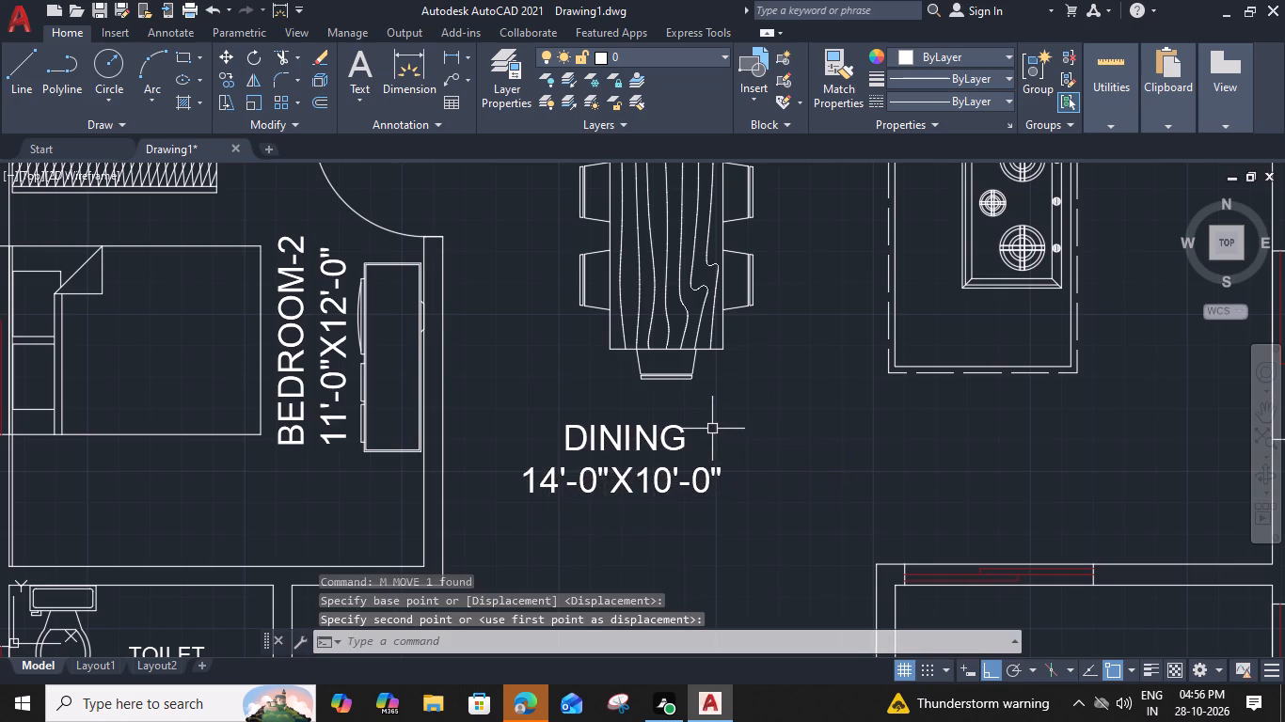
Copy the TV unit from BEDROOM-1 to the living hall wall shared with the home gym and swimming pool.
scroll(712, 429, "down", 3)
middle_click_drag(734, 481, 742, 428)
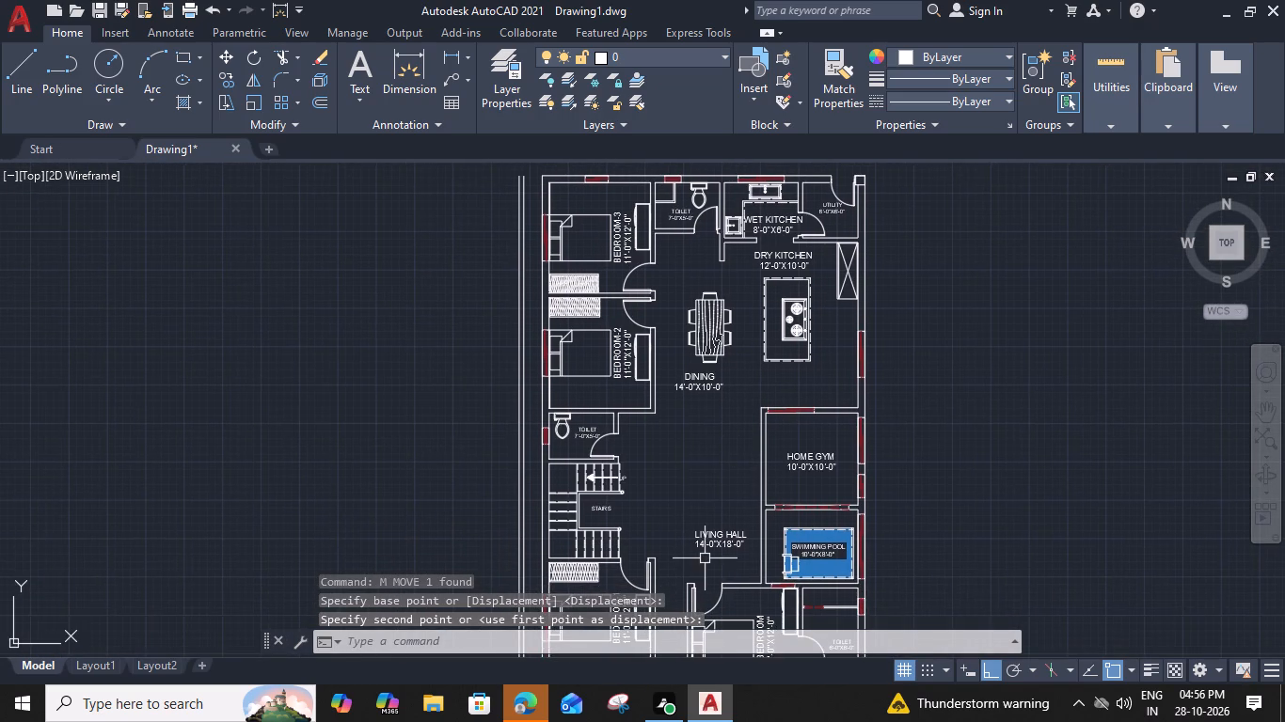
middle_click_drag(705, 555, 709, 477)
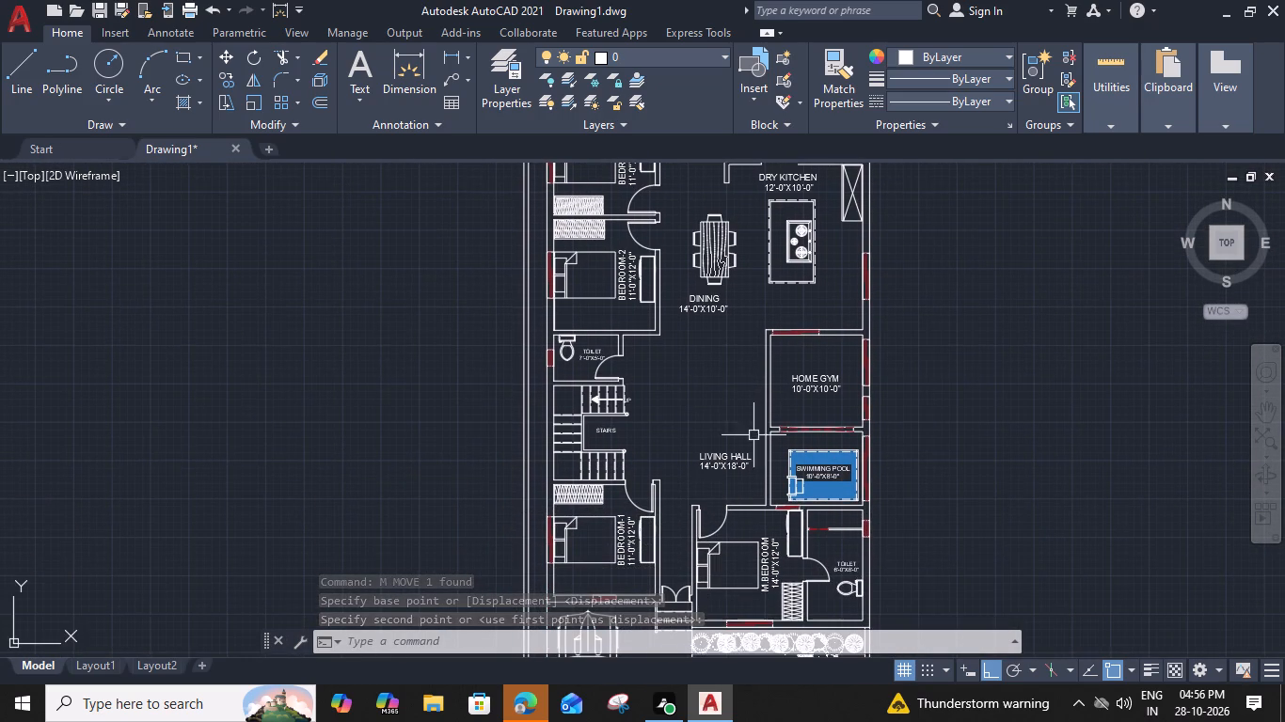
left_click(643, 560)
key("c")
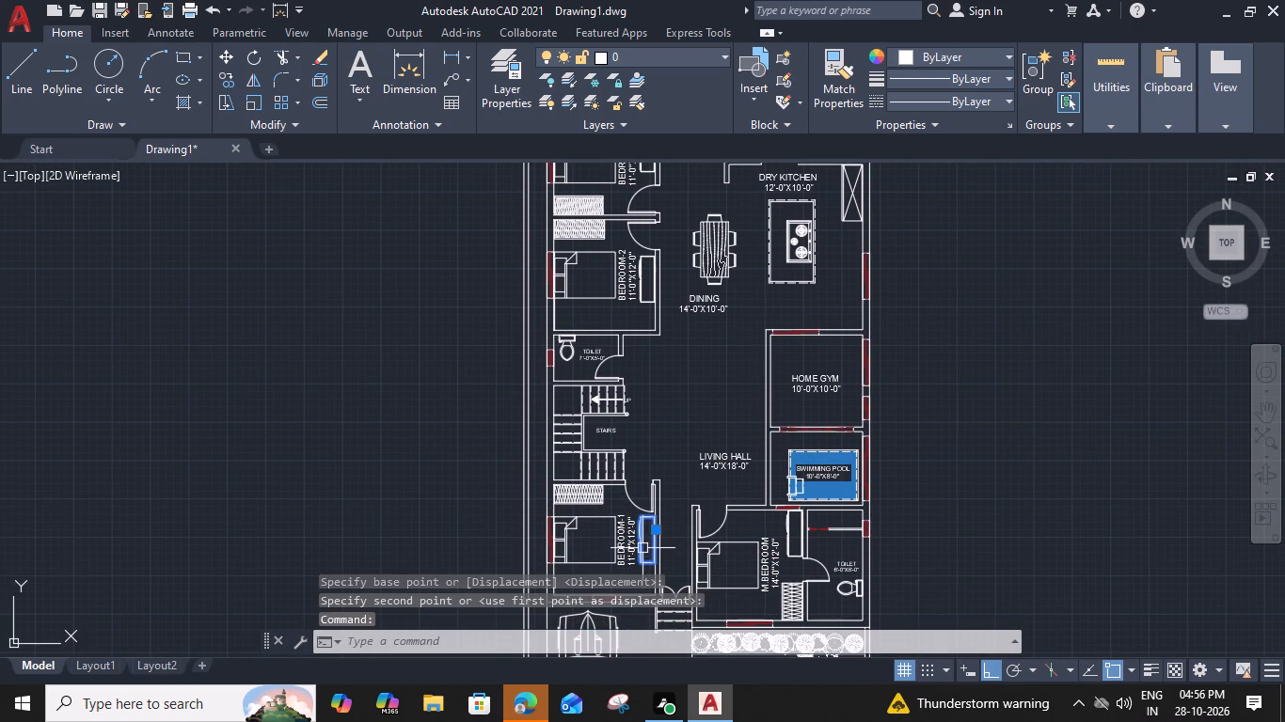
type("O")
key("space")
scroll(646, 553, "up", 4)
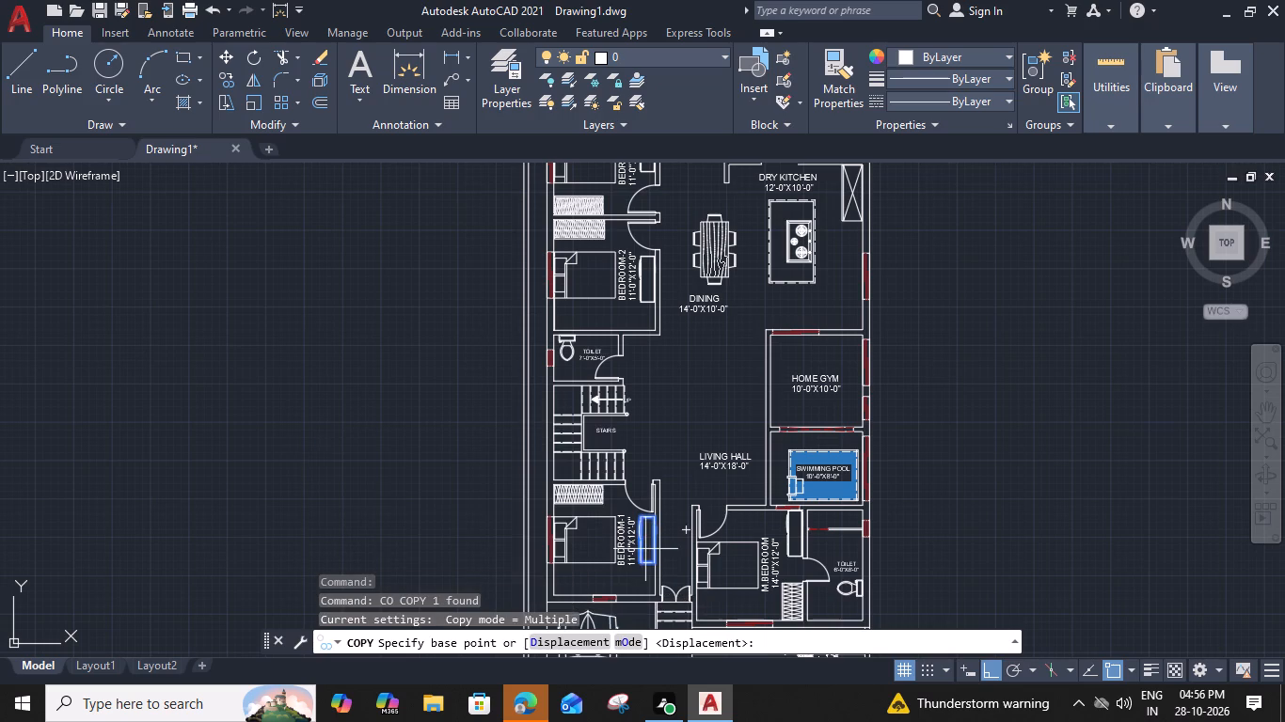
scroll(709, 463, "up", 4)
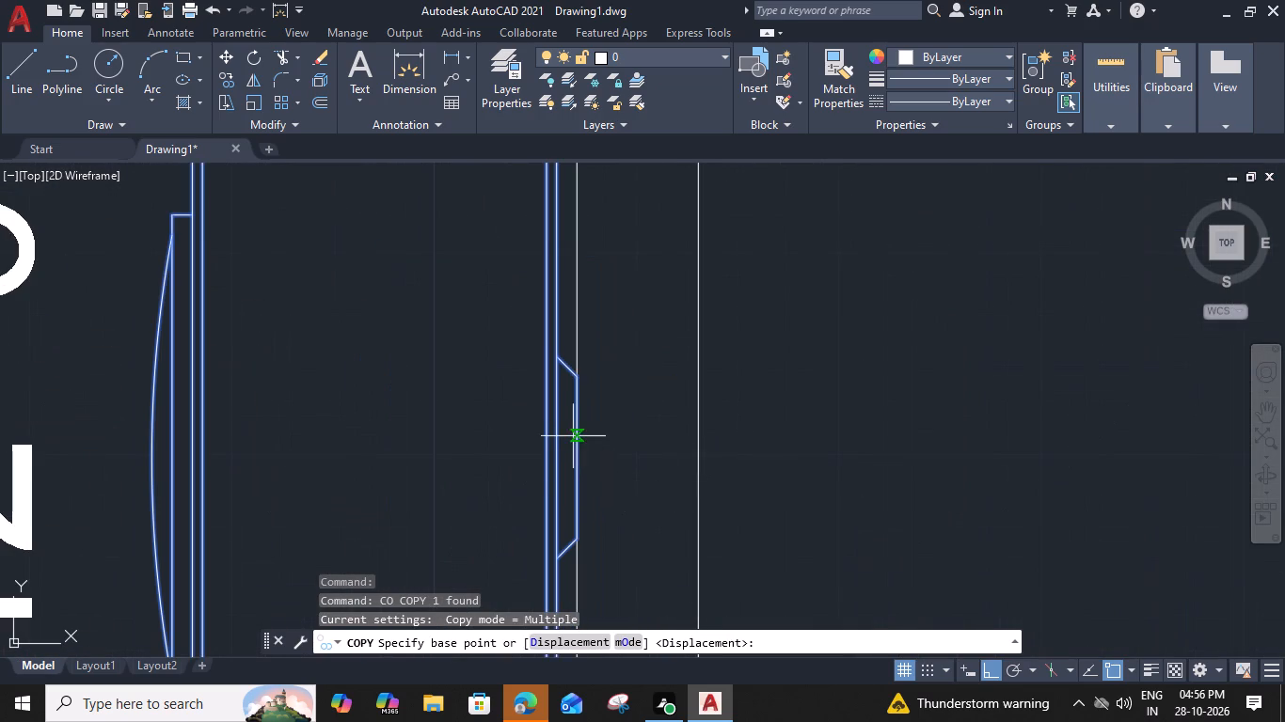
left_click(579, 461)
scroll(579, 461, "down", 4)
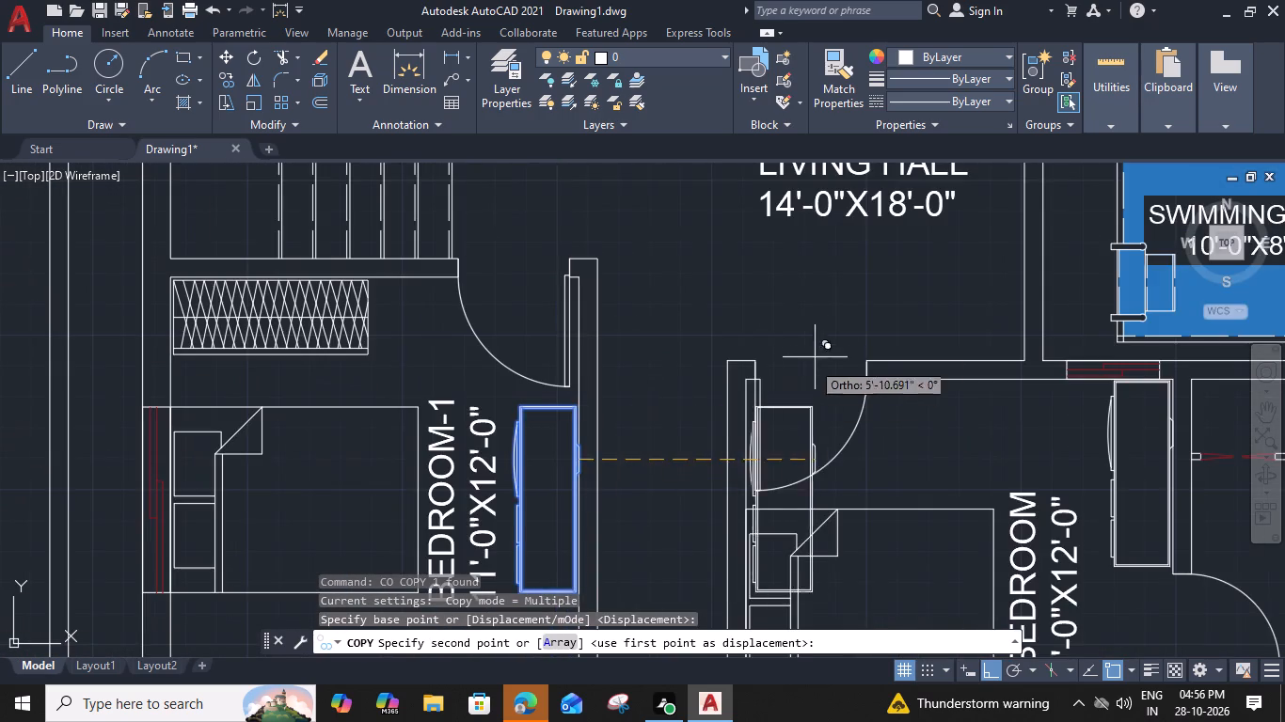
middle_click_drag(830, 347, 707, 557)
middle_click_drag(852, 337, 808, 398)
left_click(856, 321)
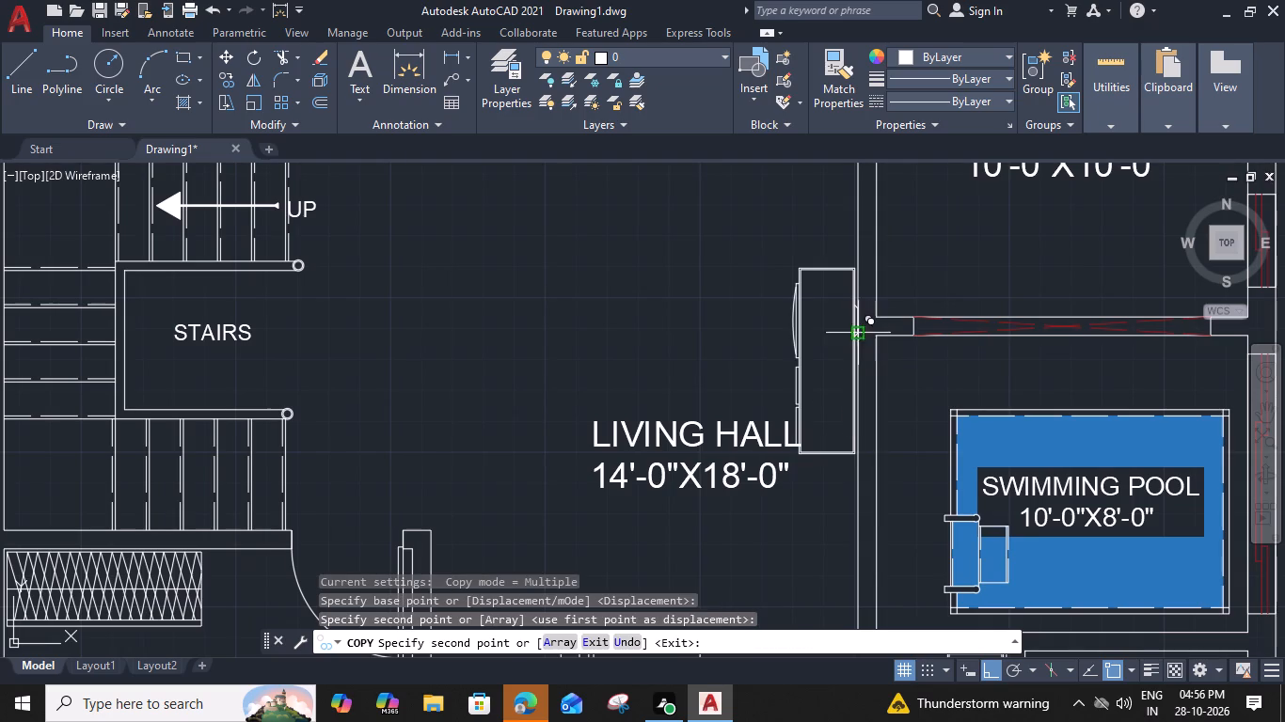
key("Escape")
Move the LIVING HALL label away from the copied TV unit, towards the stairs.
middle_click_drag(658, 531, 659, 532)
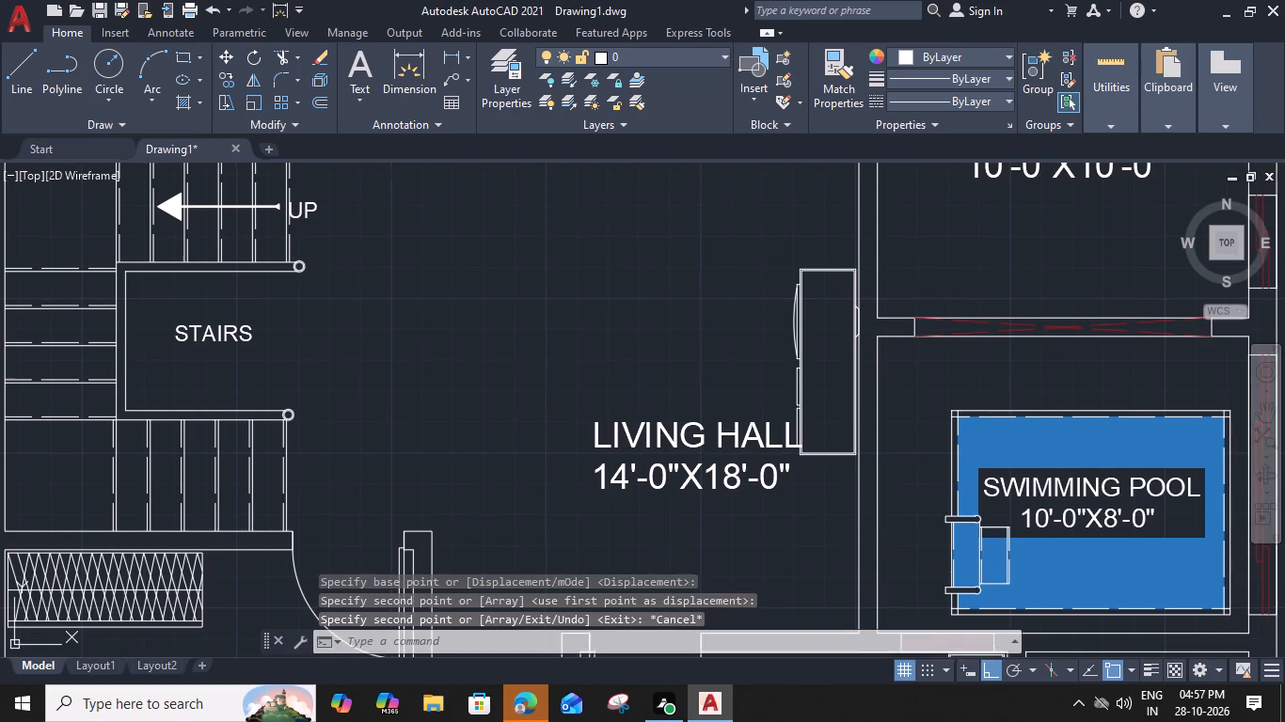
middle_click_drag(659, 532, 680, 542)
left_click(629, 493)
type("M")
key("space")
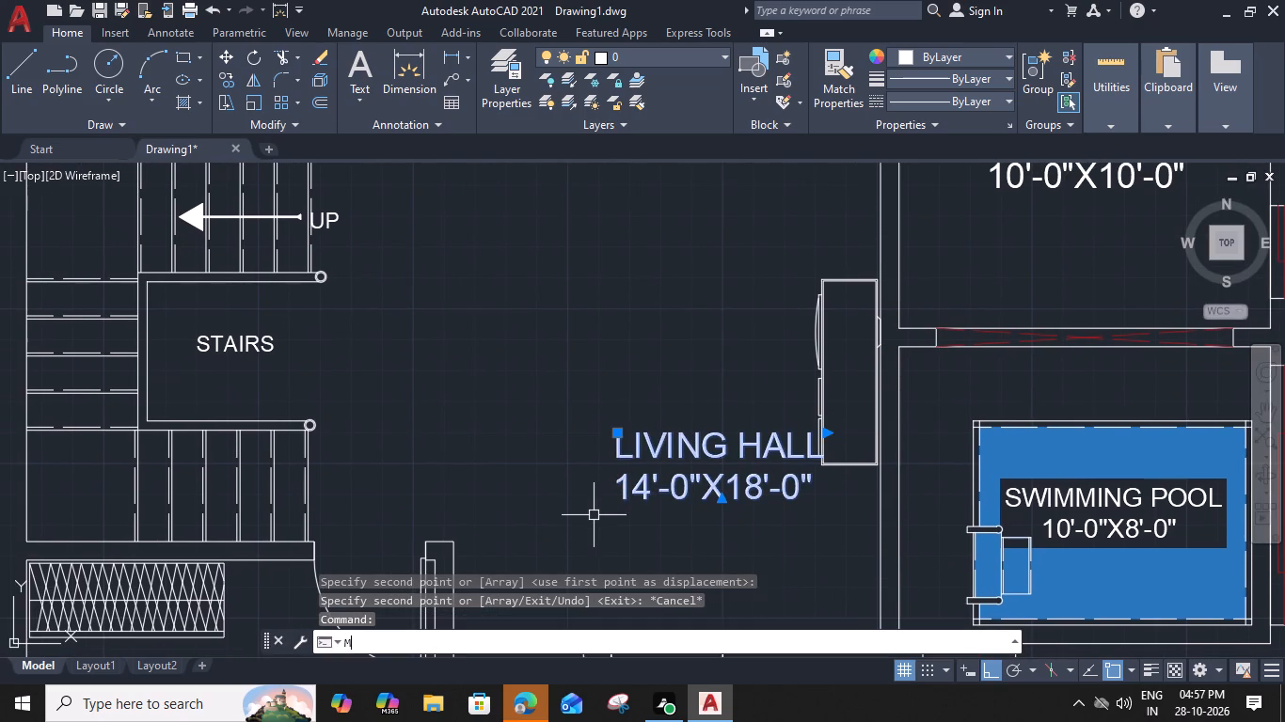
left_click(617, 429)
left_click(593, 430)
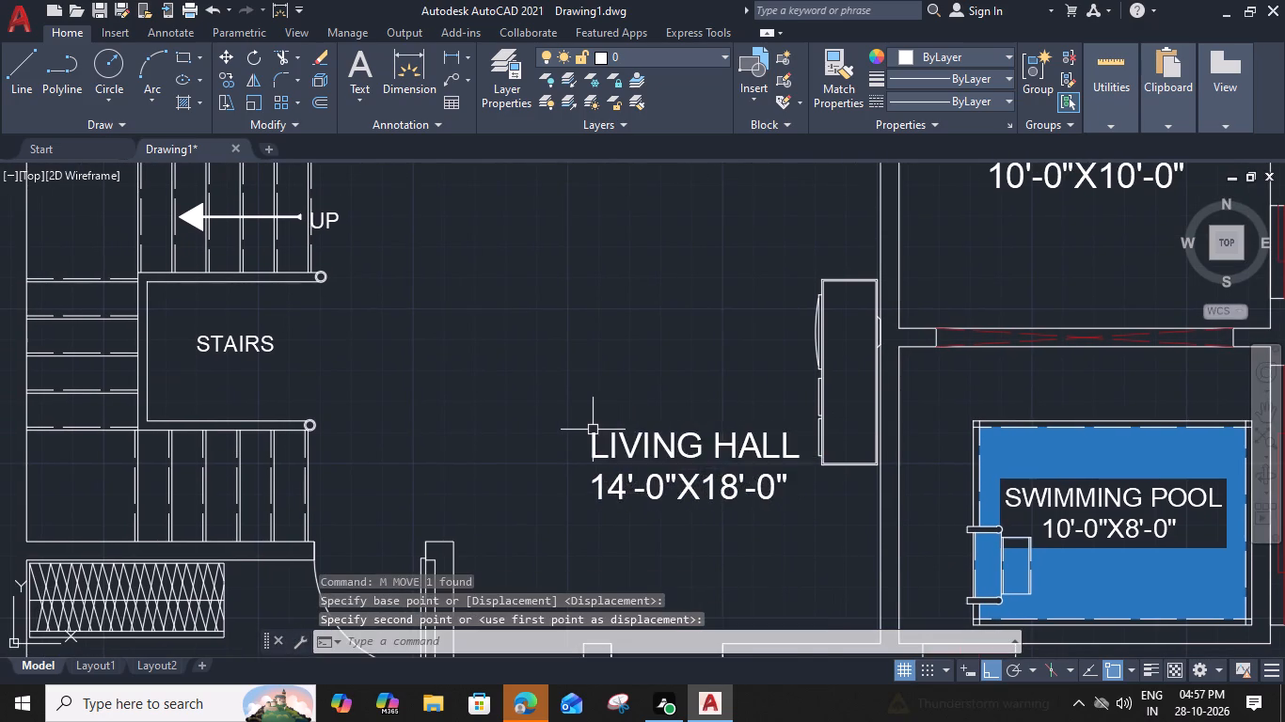
Trim the overlapping border lines at the swimming pool's two corners nearest the home gym.
scroll(593, 430, "down", 1)
middle_click_drag(600, 521, 675, 465)
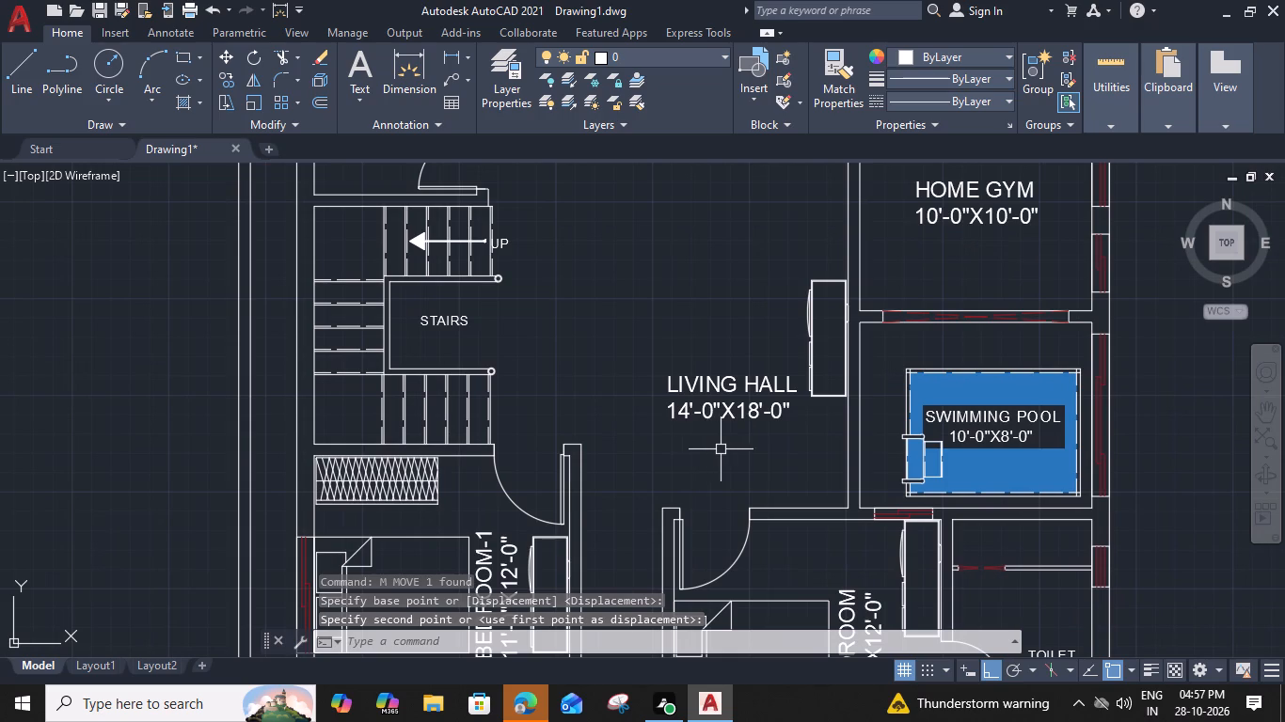
scroll(749, 497, "down", 1)
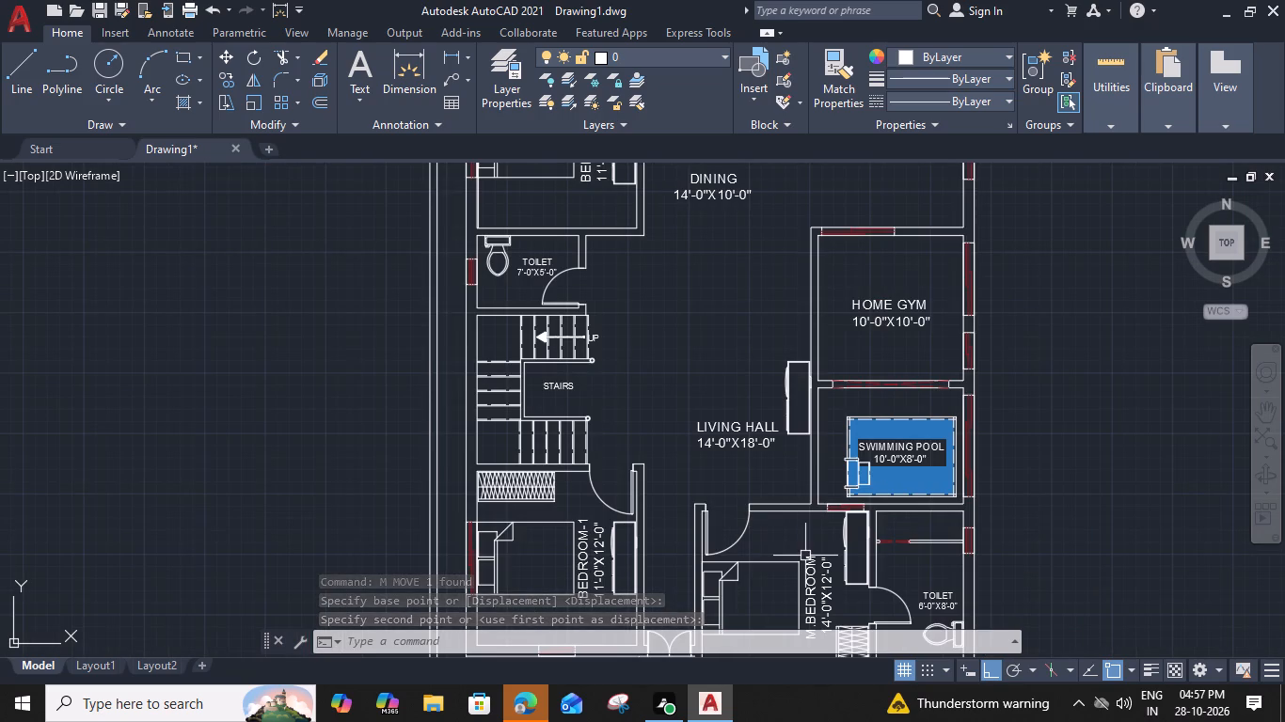
middle_click(809, 557)
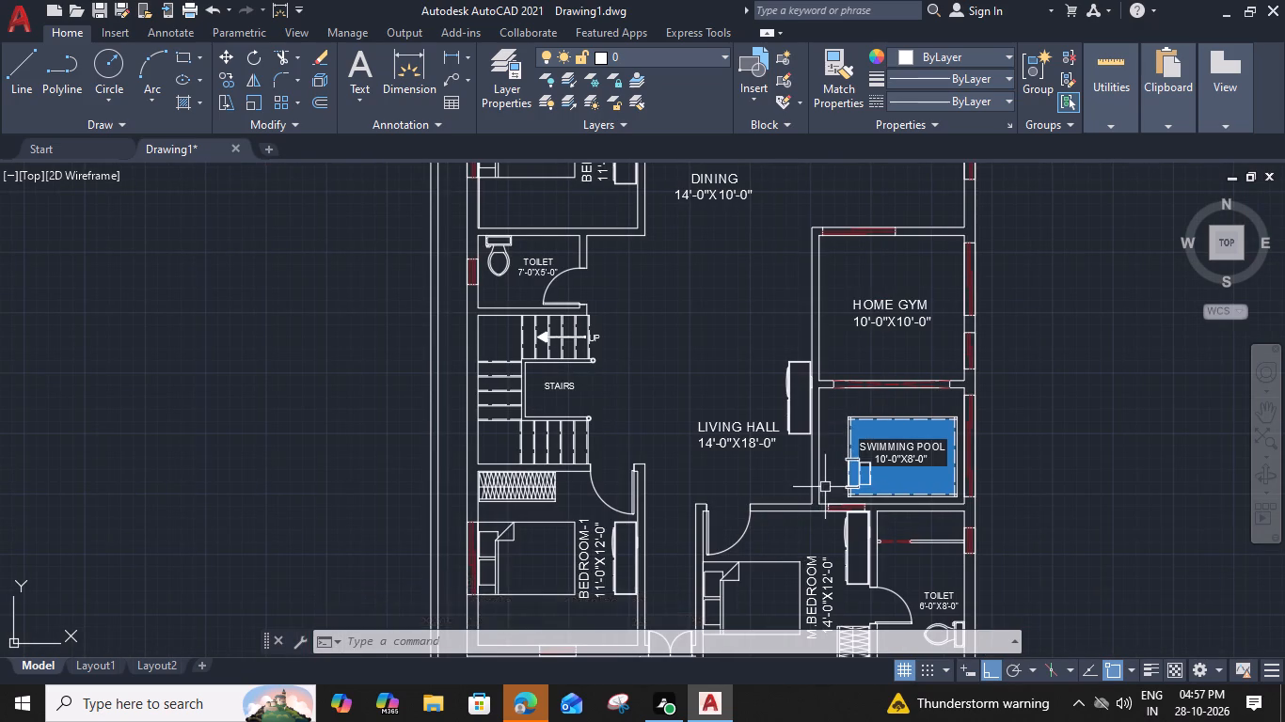
scroll(833, 443, "up", 2)
middle_click_drag(848, 493, 830, 475)
type("TR")
key("space")
scroll(902, 375, "up", 3)
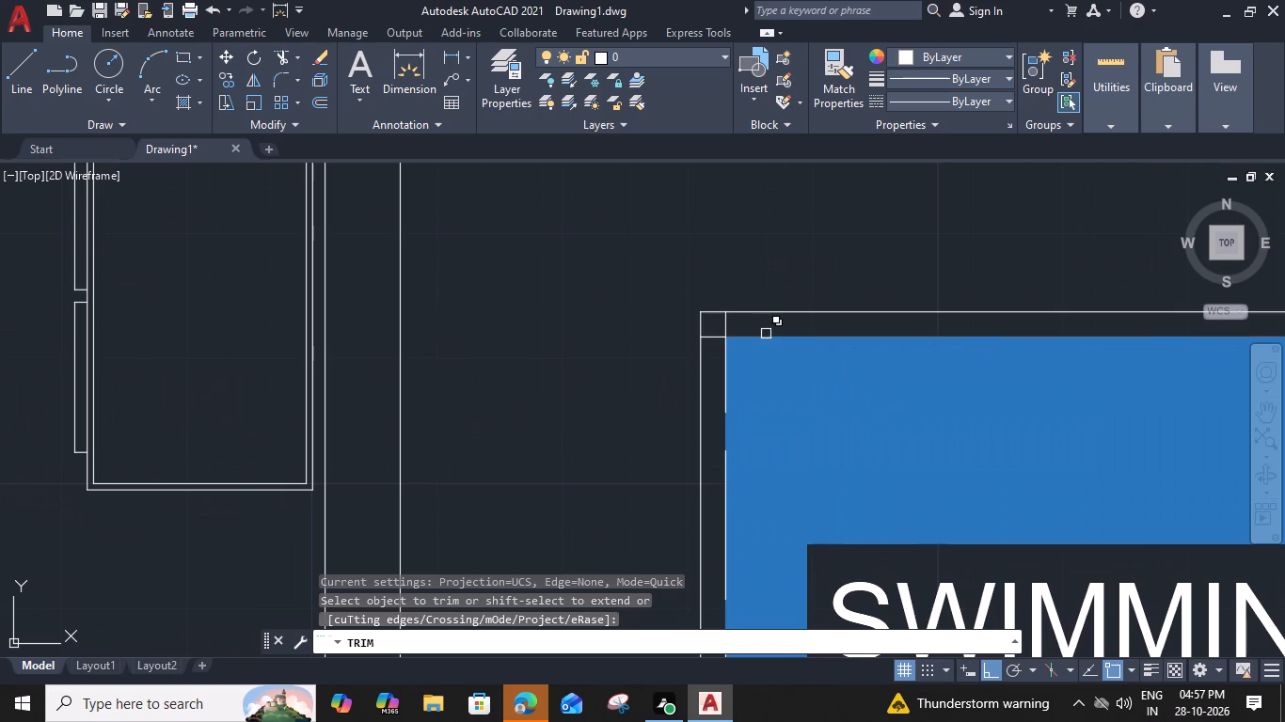
left_click(728, 318)
left_click(711, 336)
scroll(711, 336, "down", 2)
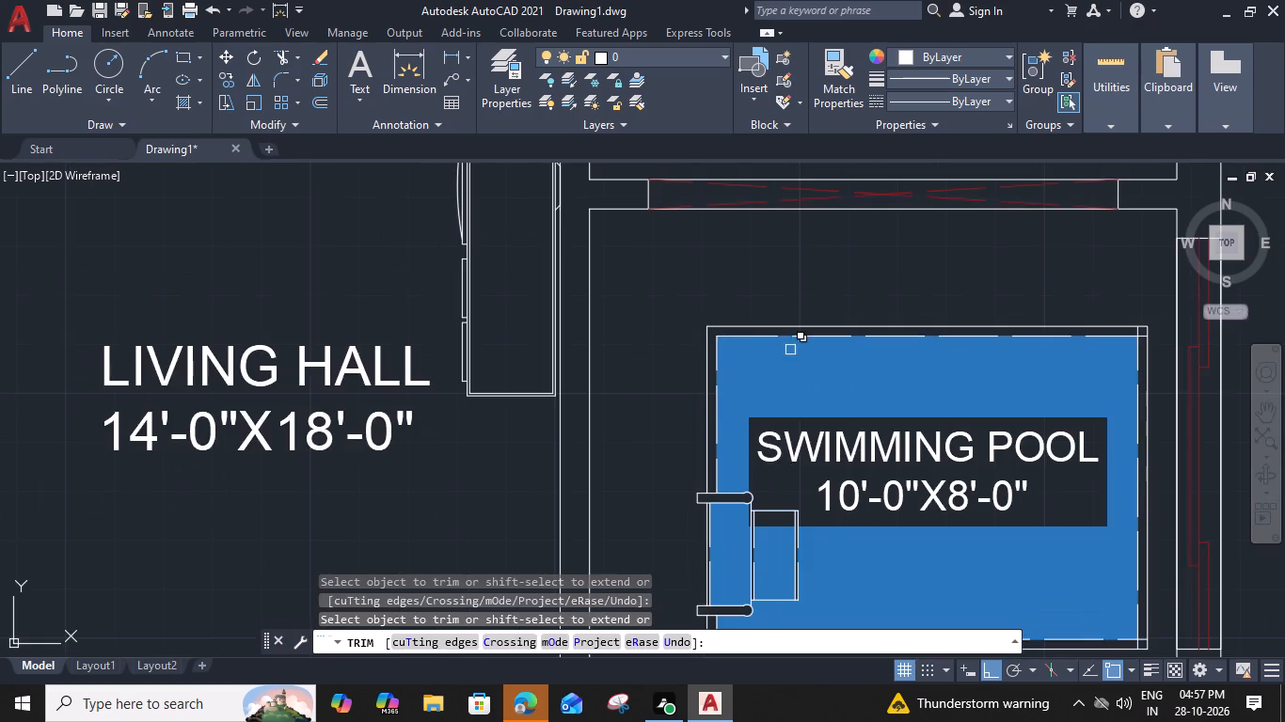
scroll(1133, 337, "up", 2)
left_click(1154, 330)
left_click(1142, 322)
scroll(1143, 323, "down", 1)
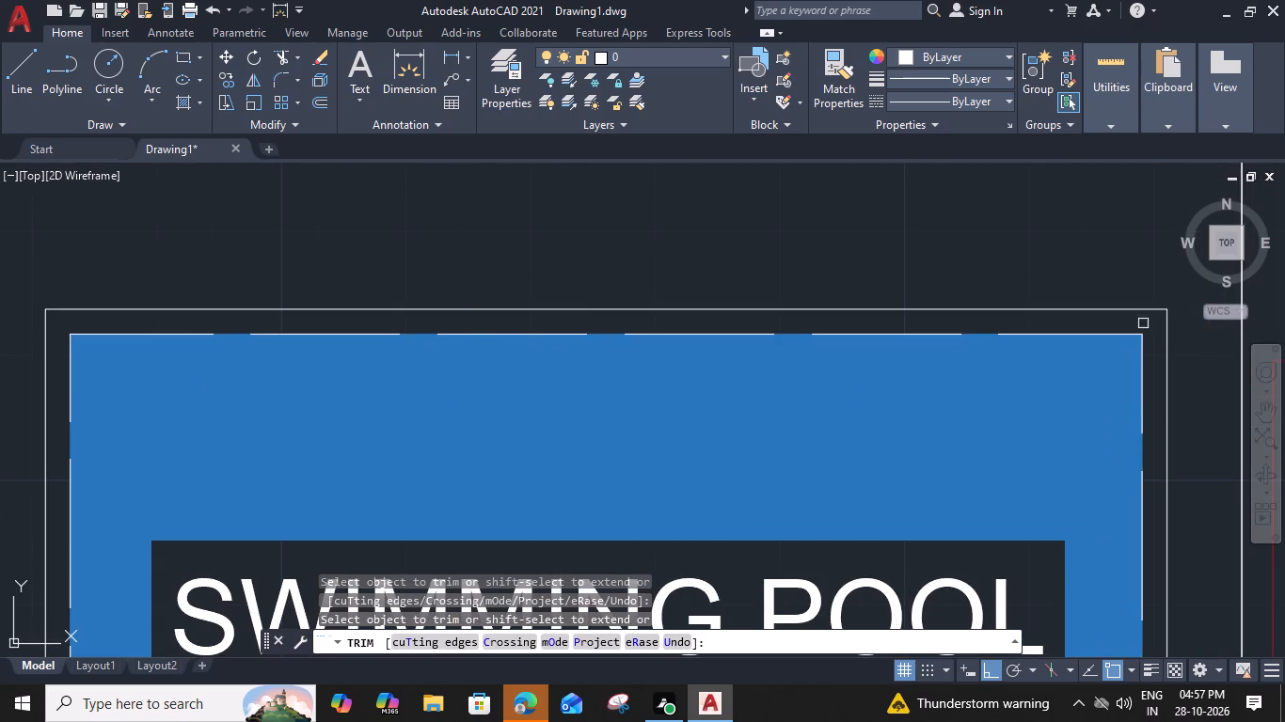
Trim the overlapping border lines at the swimming pool's two corners nearest the master bedroom.
scroll(1143, 323, "down", 1)
scroll(1149, 645, "up", 3)
left_click(1114, 612)
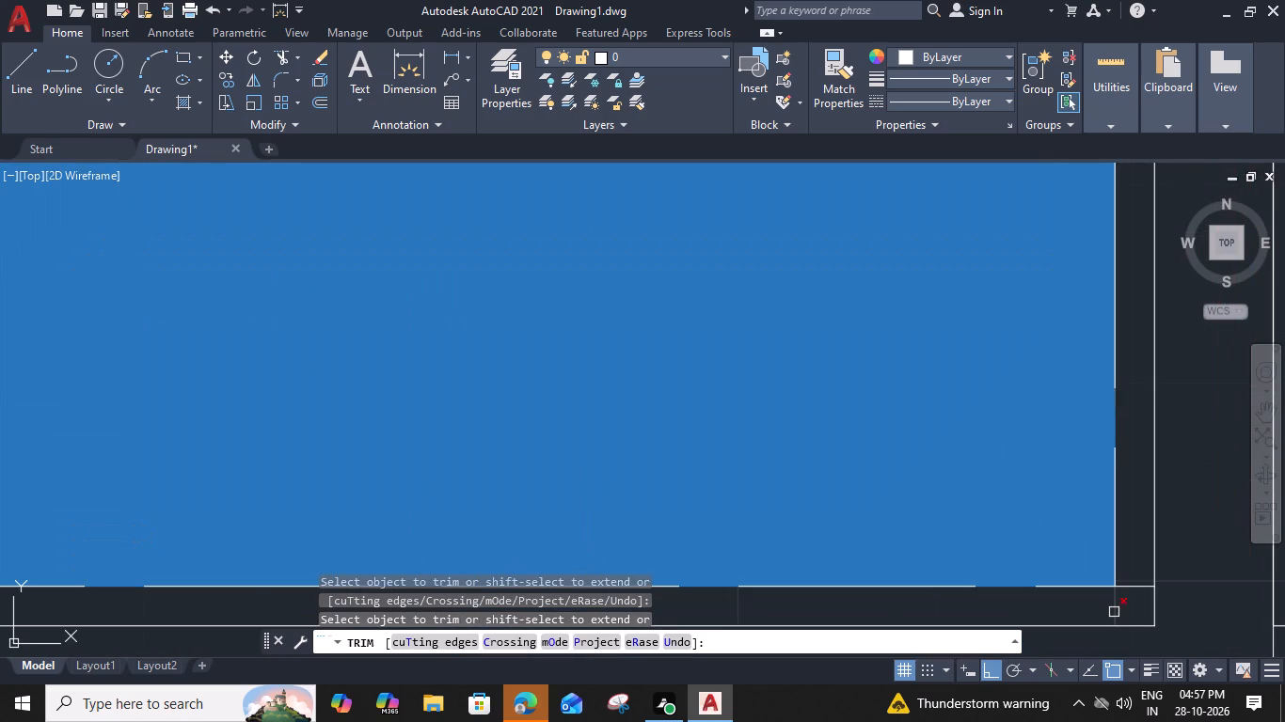
left_click(1126, 587)
scroll(1127, 587, "down", 3)
scroll(706, 594, "up", 1)
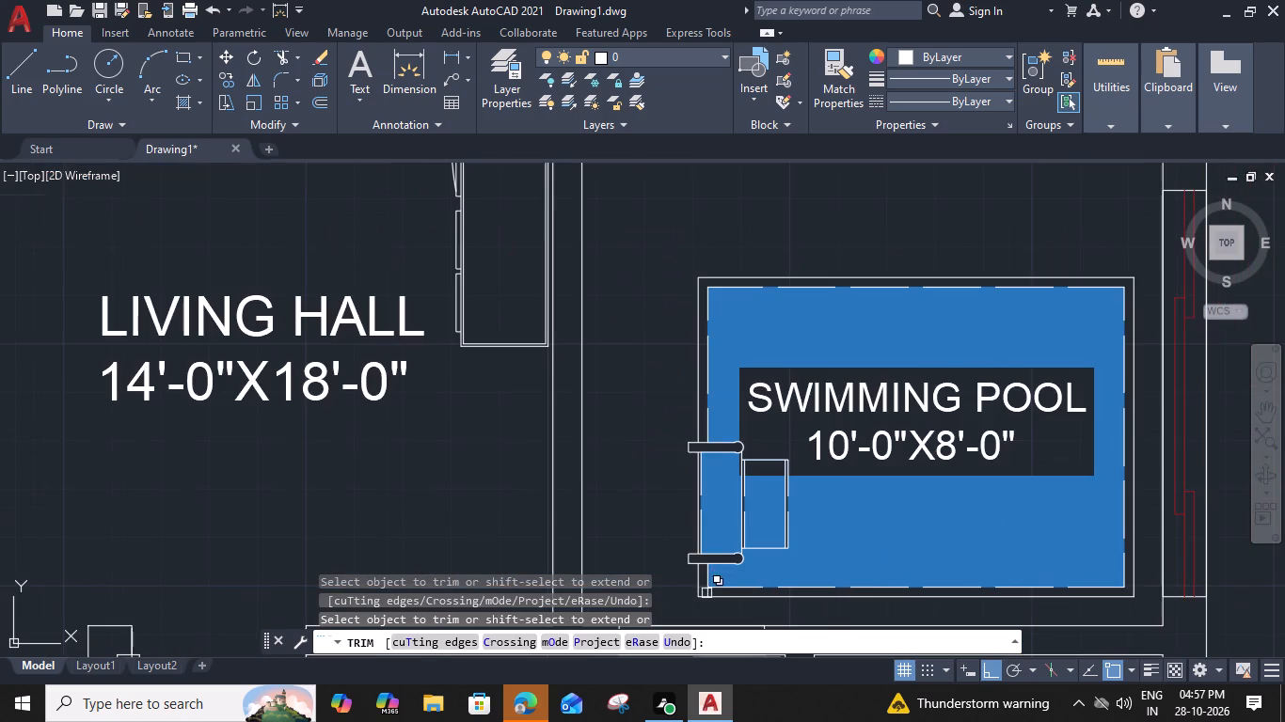
scroll(706, 593, "up", 3)
left_click(718, 577)
left_click(702, 546)
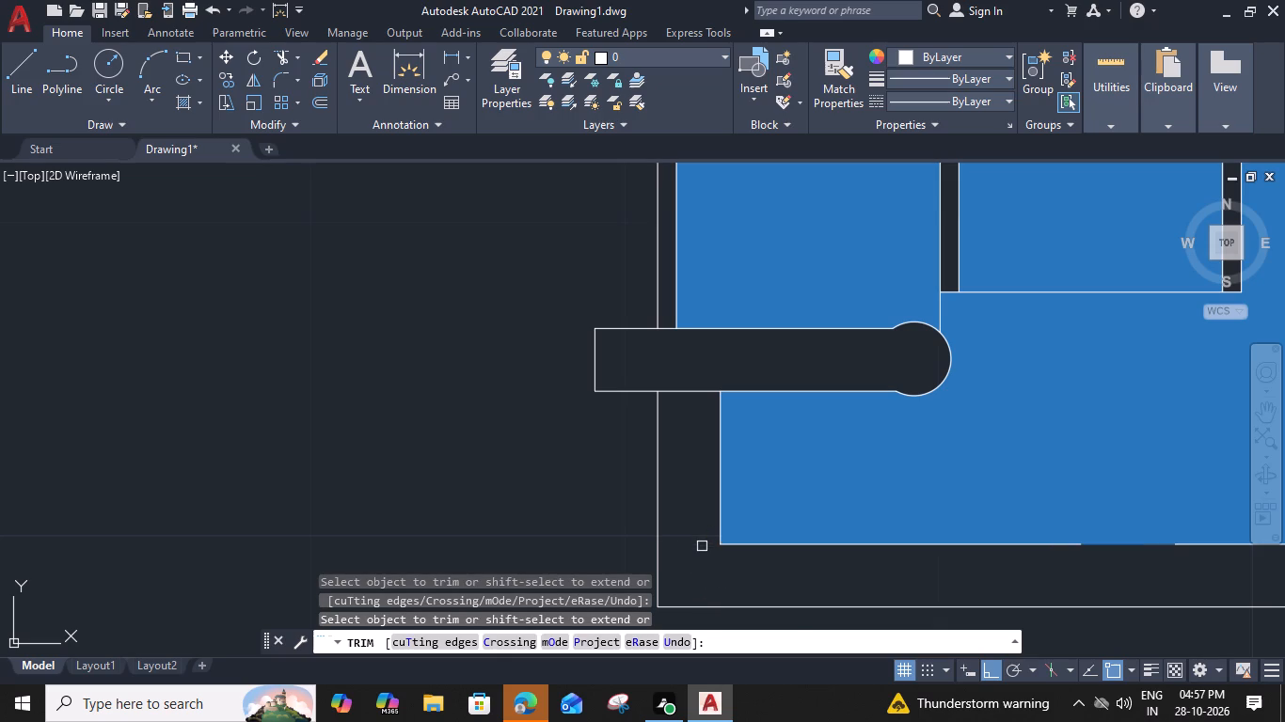
scroll(702, 546, "down", 3)
middle_click_drag(452, 378, 548, 409)
key("Escape")
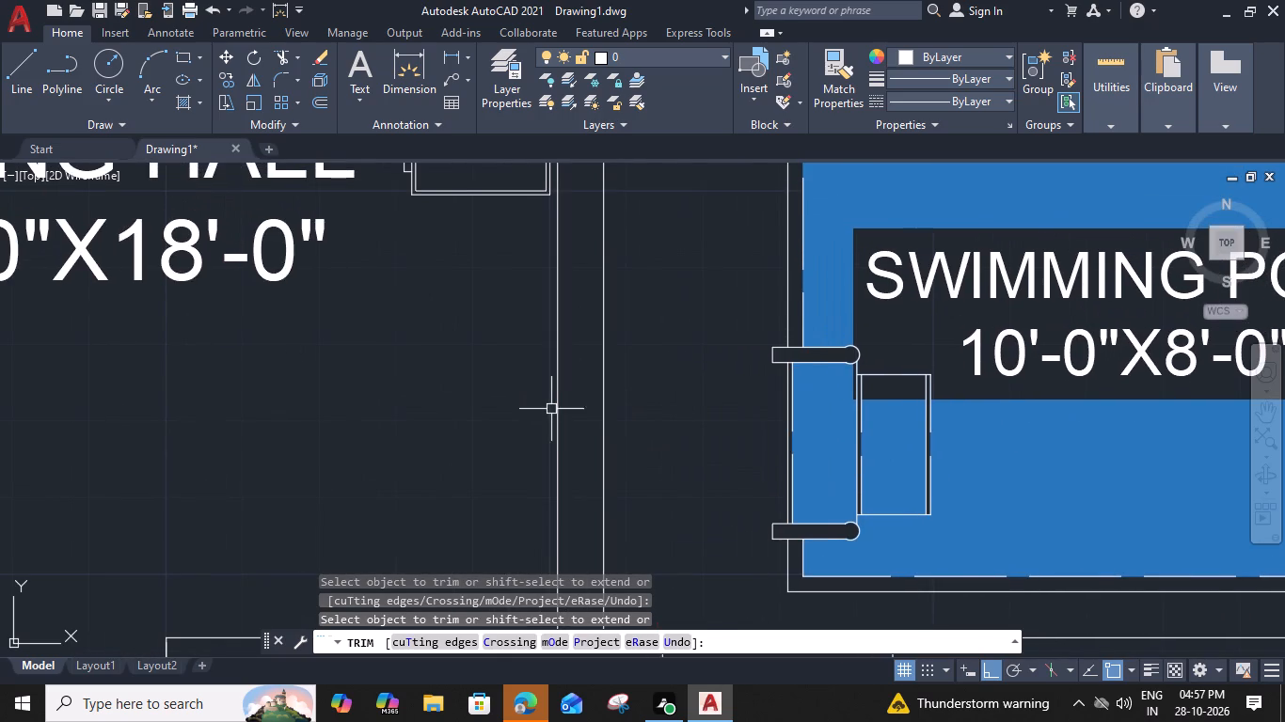
Draw a line across the M.BEDROOM door opening along the living hall face of the wall.
scroll(605, 363, "down", 2)
middle_click_drag(581, 423, 634, 416)
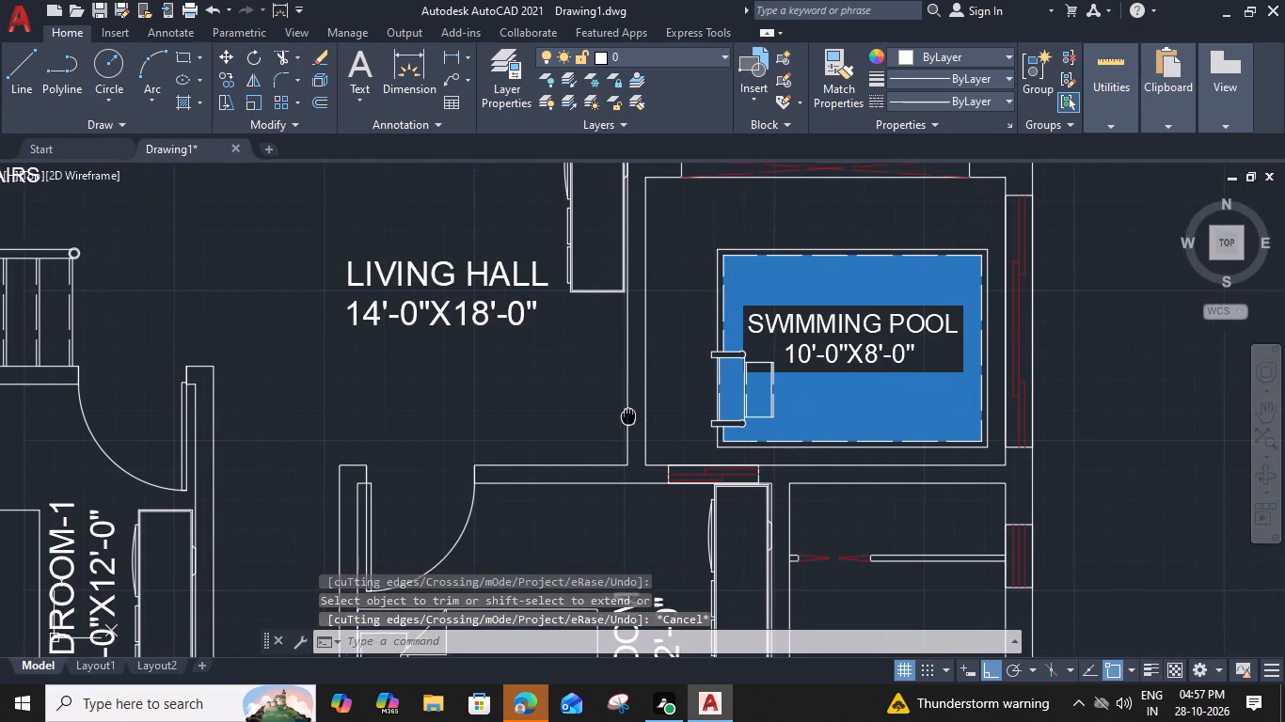
middle_click_drag(634, 416, 639, 416)
middle_click_drag(599, 383, 641, 446)
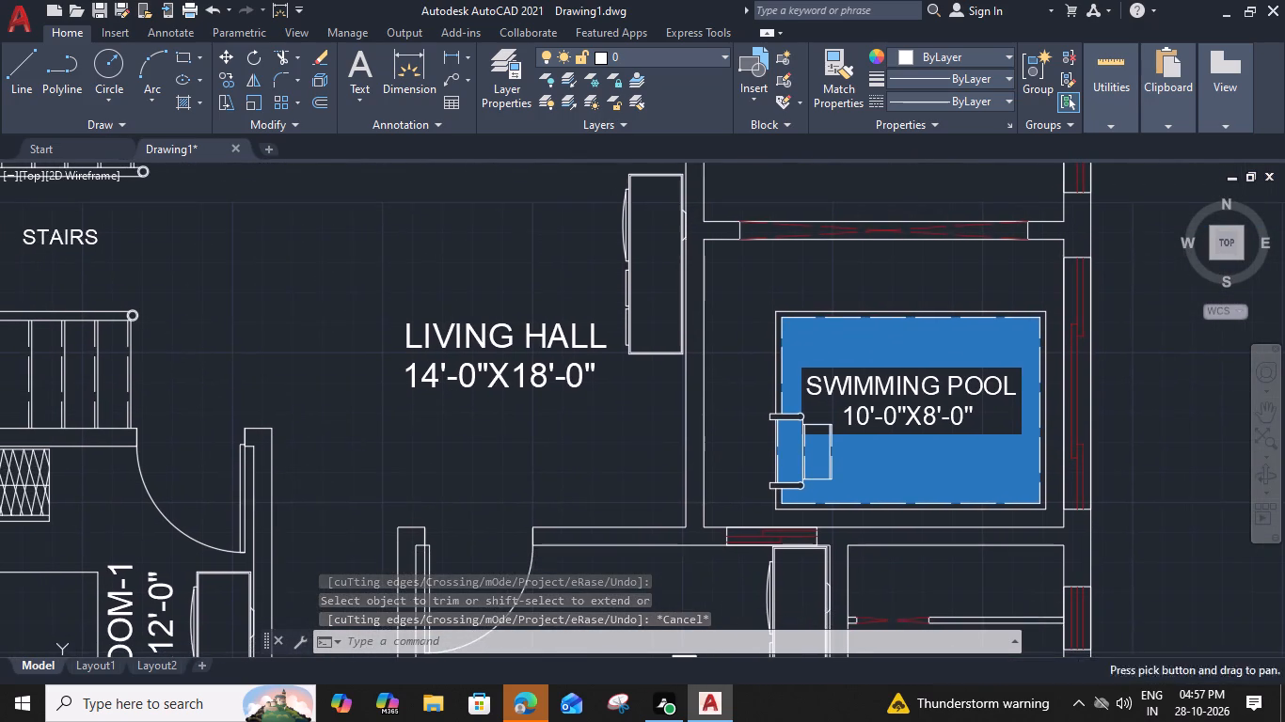
scroll(615, 447, "down", 1)
middle_click_drag(544, 431, 628, 469)
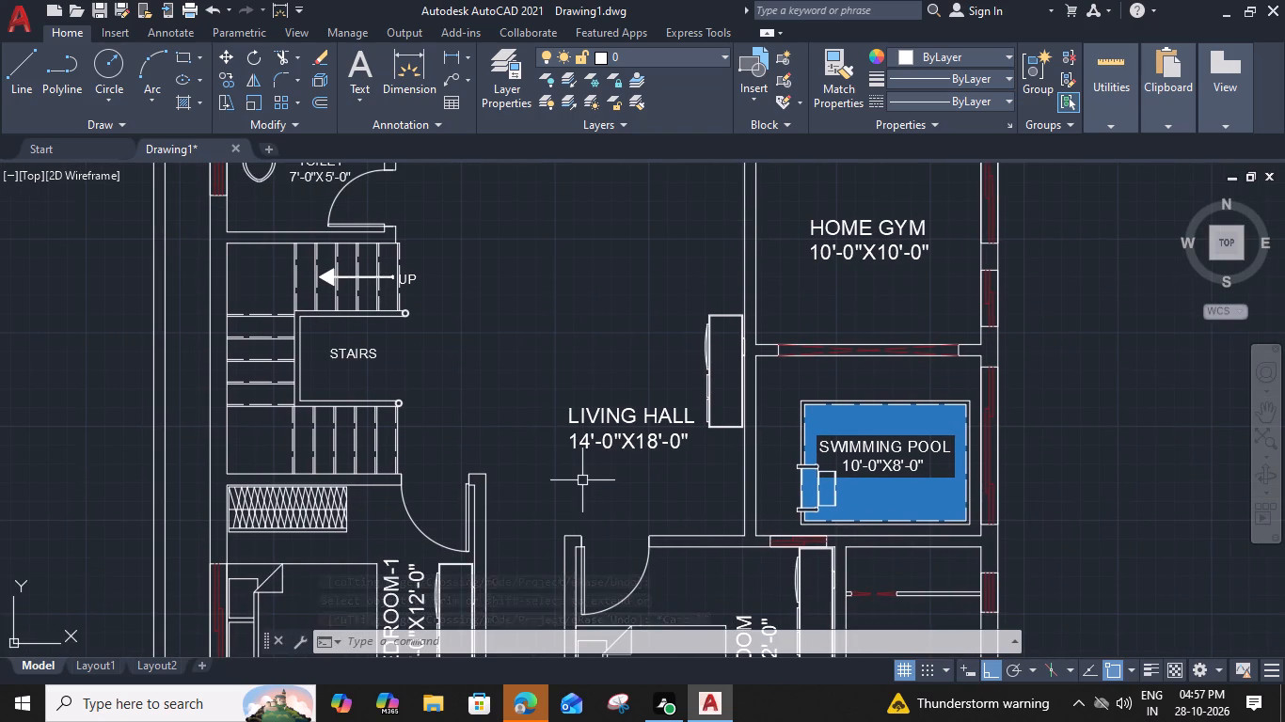
middle_click_drag(616, 504, 640, 374)
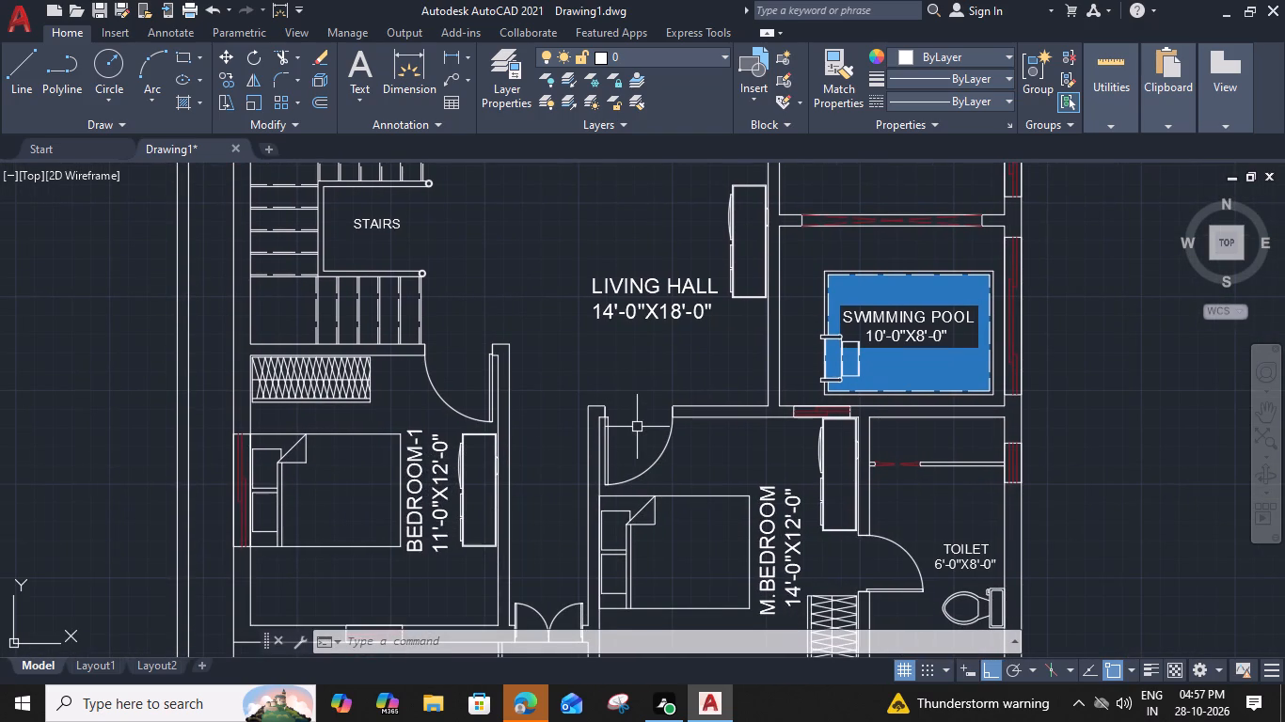
type("L")
key("space")
scroll(620, 399, "up", 2)
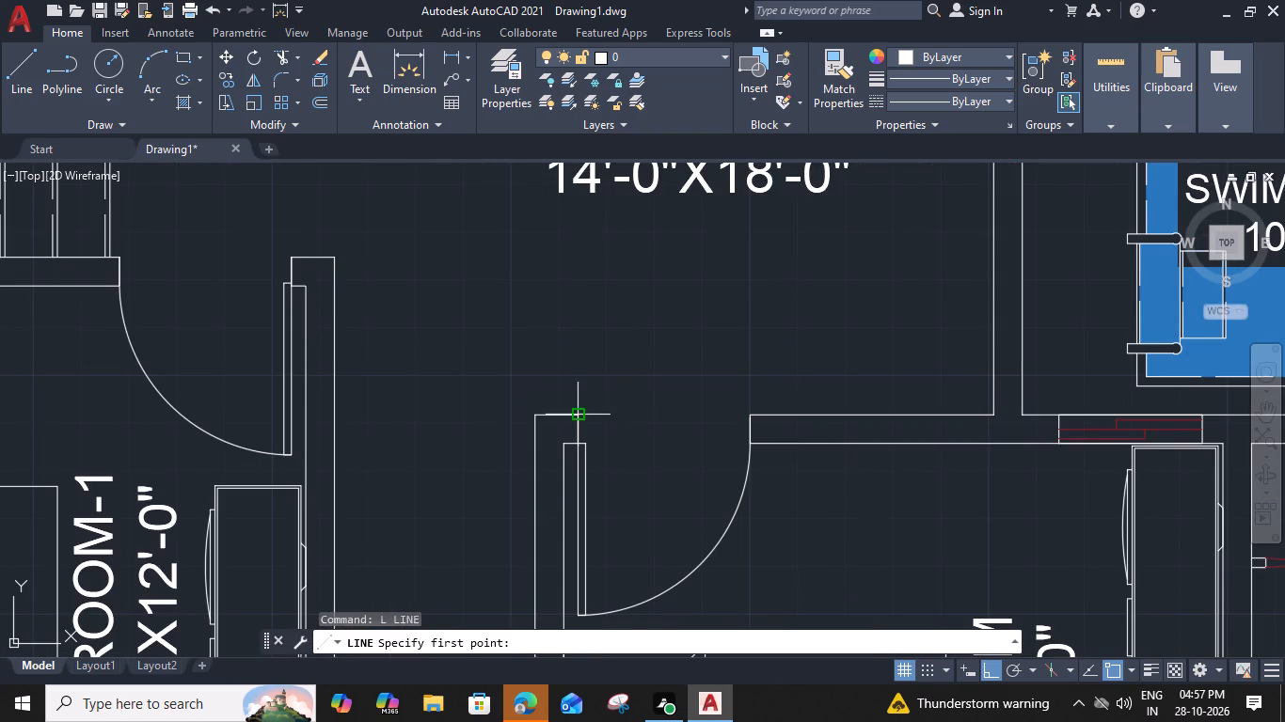
left_click(579, 416)
left_click(750, 417)
key("space")
middle_click_drag(450, 416, 461, 420)
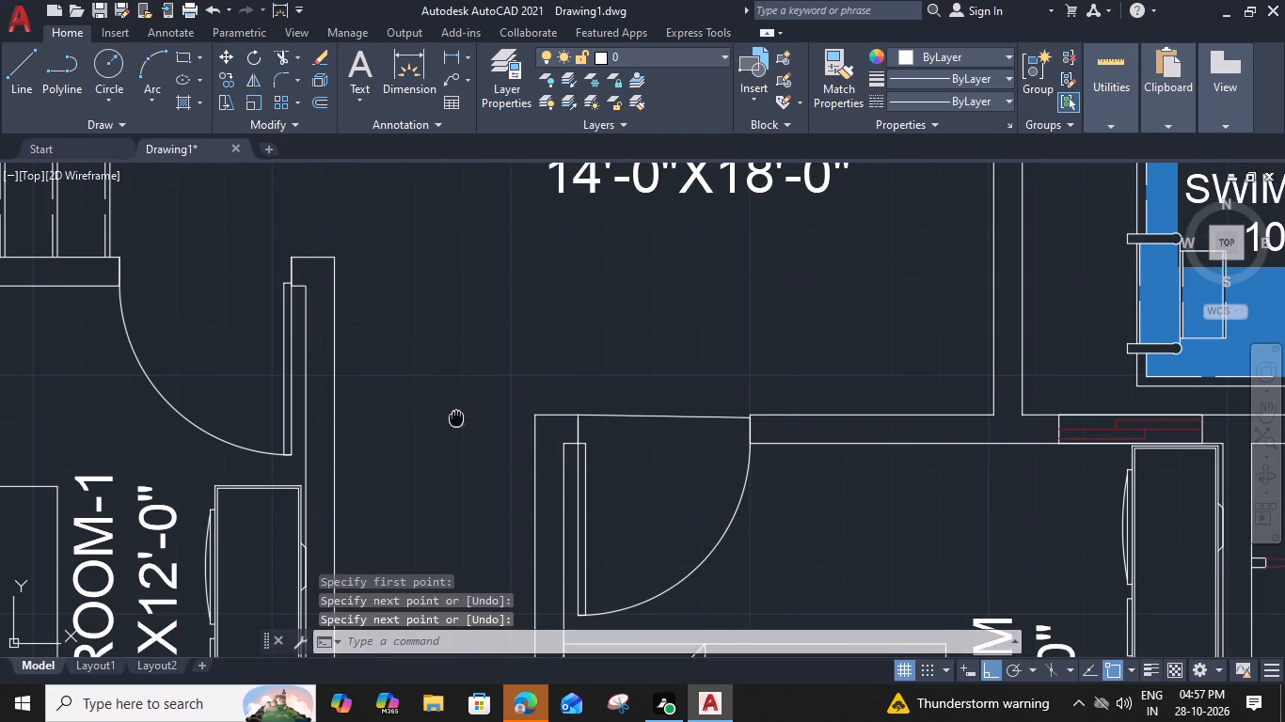
Draw a line across the BEDROOM-1 door opening along the living hall face of the wall.
middle_click_drag(461, 420, 868, 499)
key("space")
left_click(708, 341)
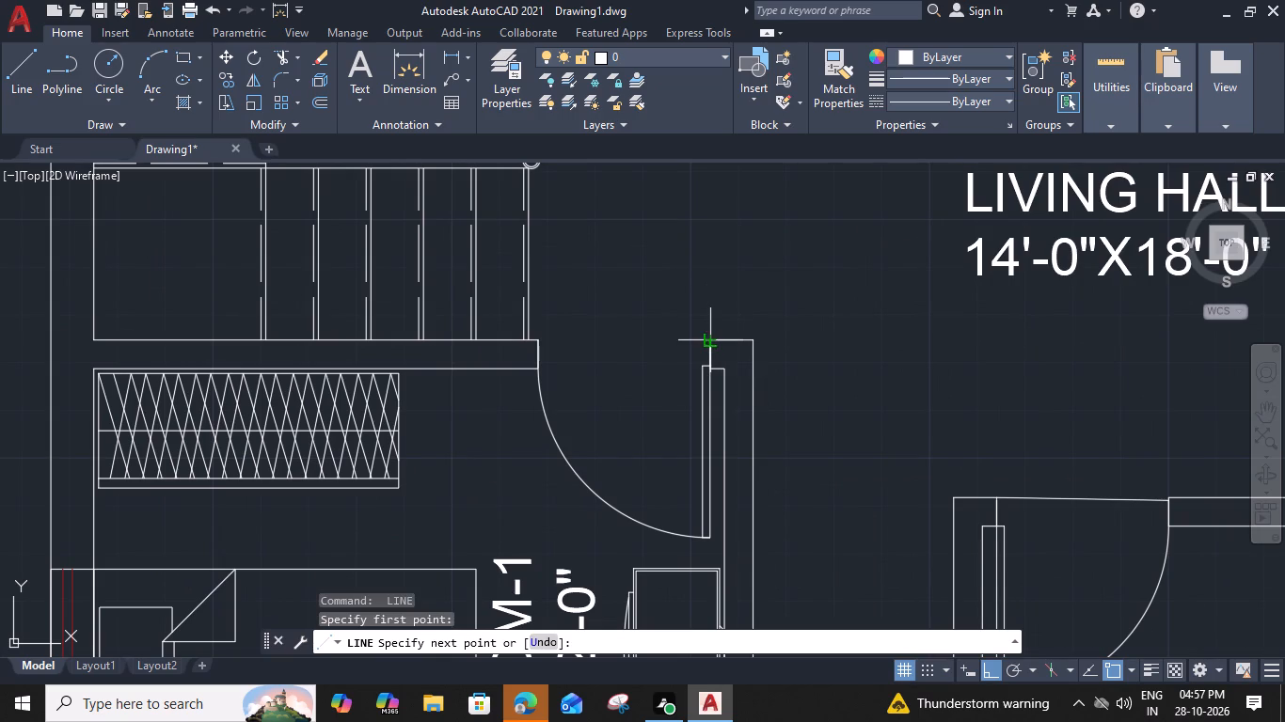
left_click(546, 337)
key("space")
Draw a line across the door opening of the toilet beside the stairs, along the wall's outer face.
scroll(601, 286, "down", 2)
middle_click_drag(645, 293, 648, 297)
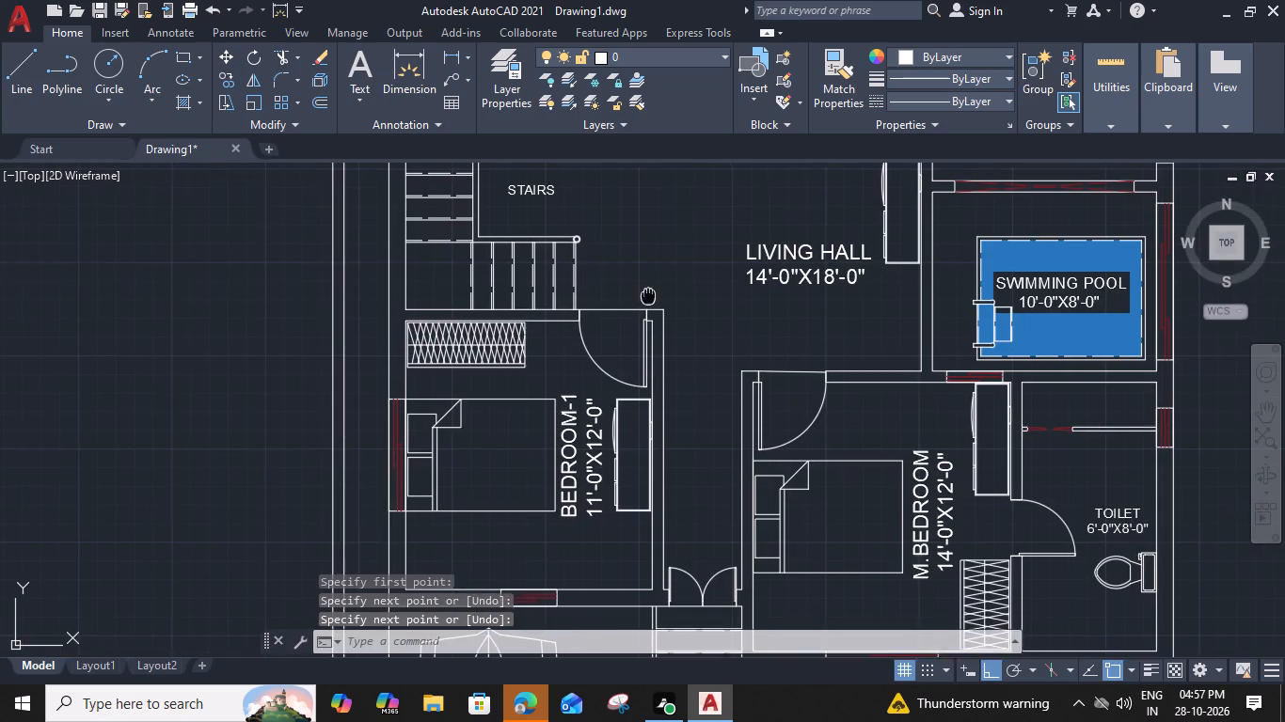
middle_click_drag(648, 297, 693, 205)
middle_click_drag(772, 260, 665, 668)
middle_click_drag(646, 334, 664, 440)
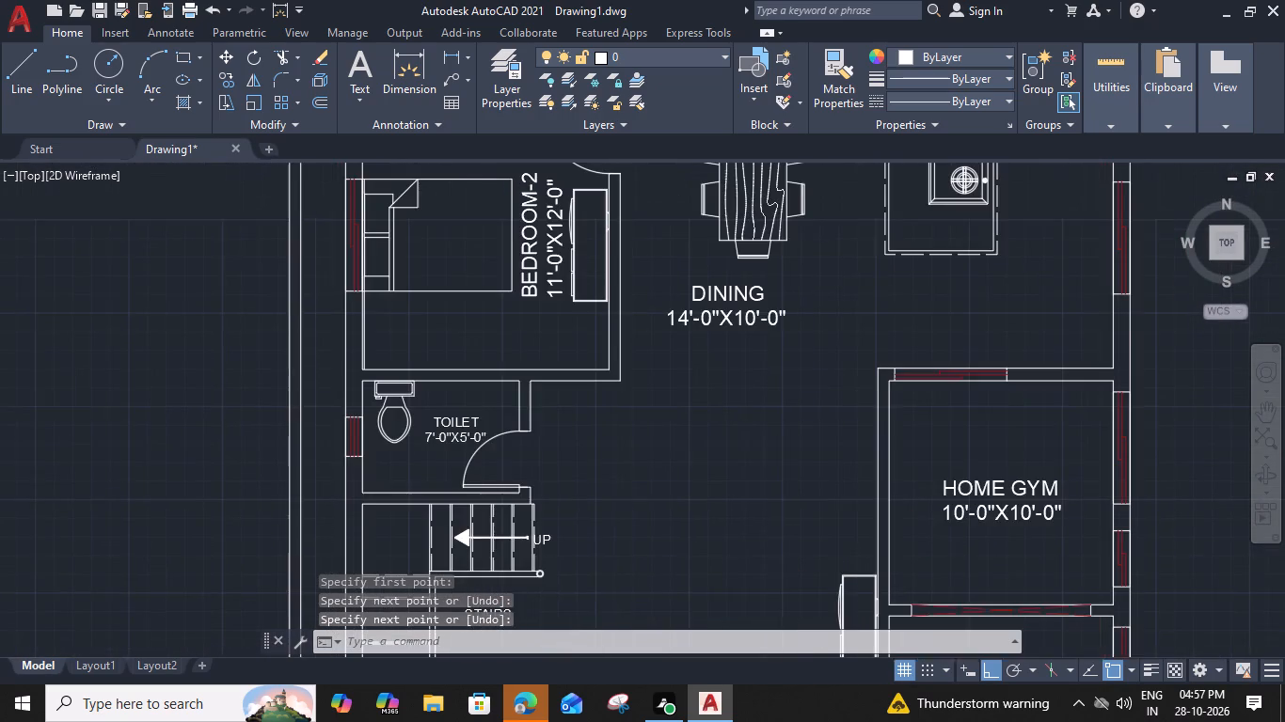
scroll(481, 466, "up", 2)
key("space")
left_click(592, 525)
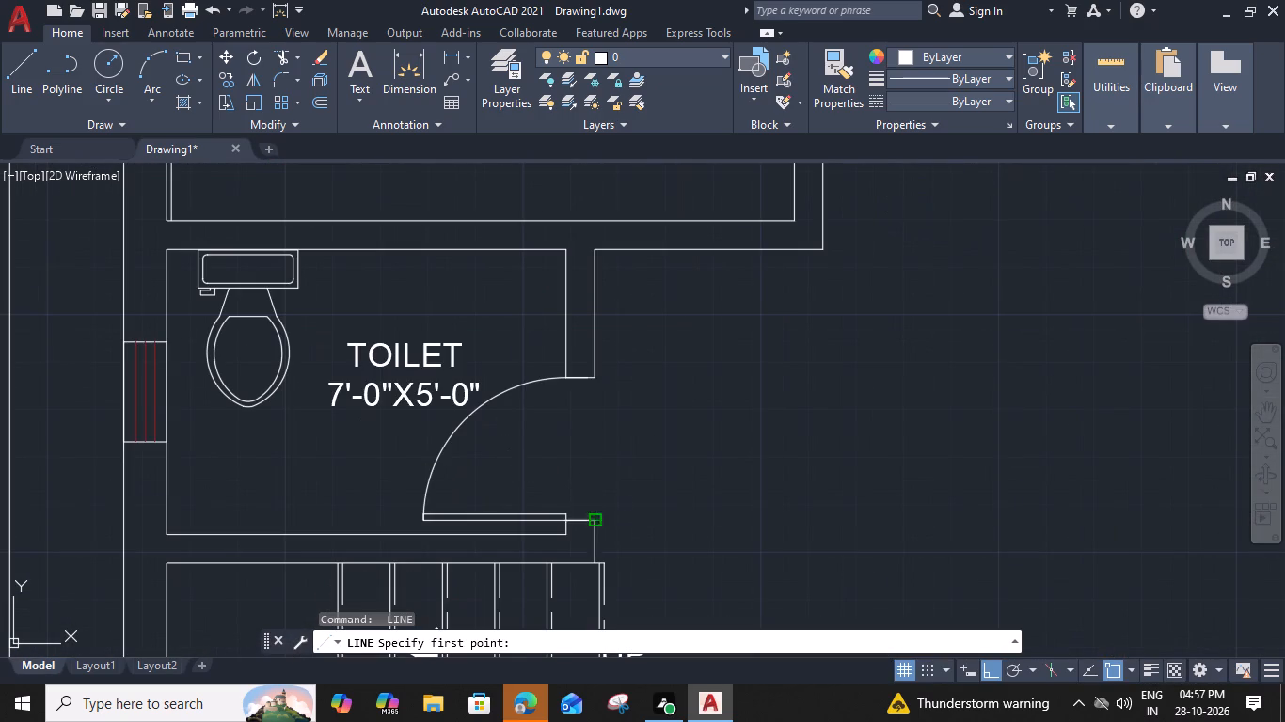
left_click(595, 379)
key("space")
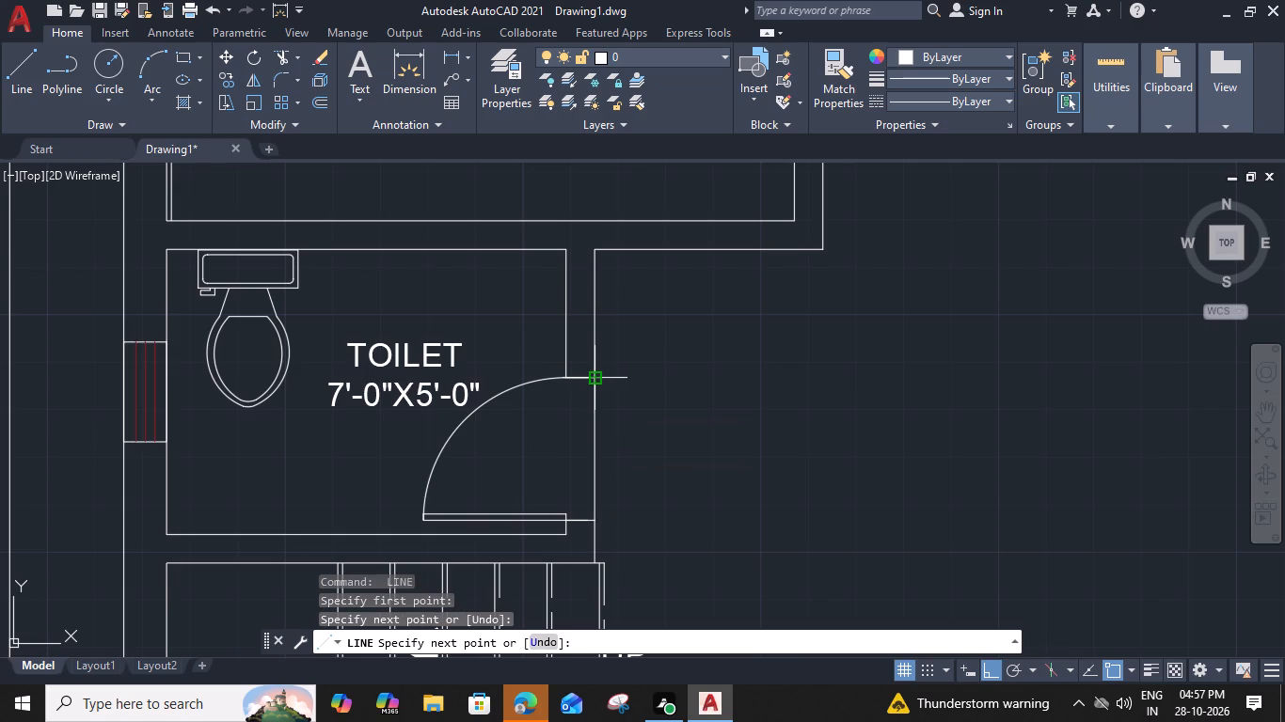
Draw lines across the BEDROOM-2 and BEDROOM-3 door openings along the dining-side face of the wall.
scroll(820, 353, "down", 3)
middle_click_drag(846, 342, 743, 549)
scroll(732, 325, "up", 3)
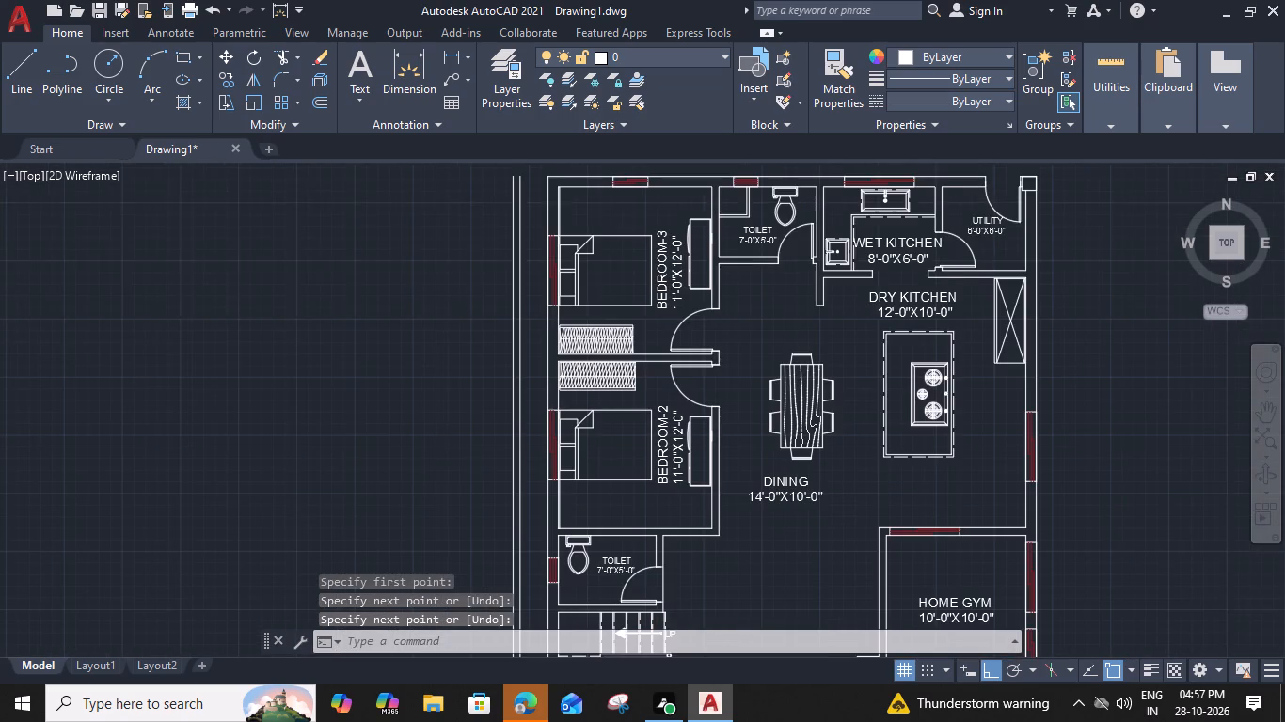
key("space")
left_click(707, 412)
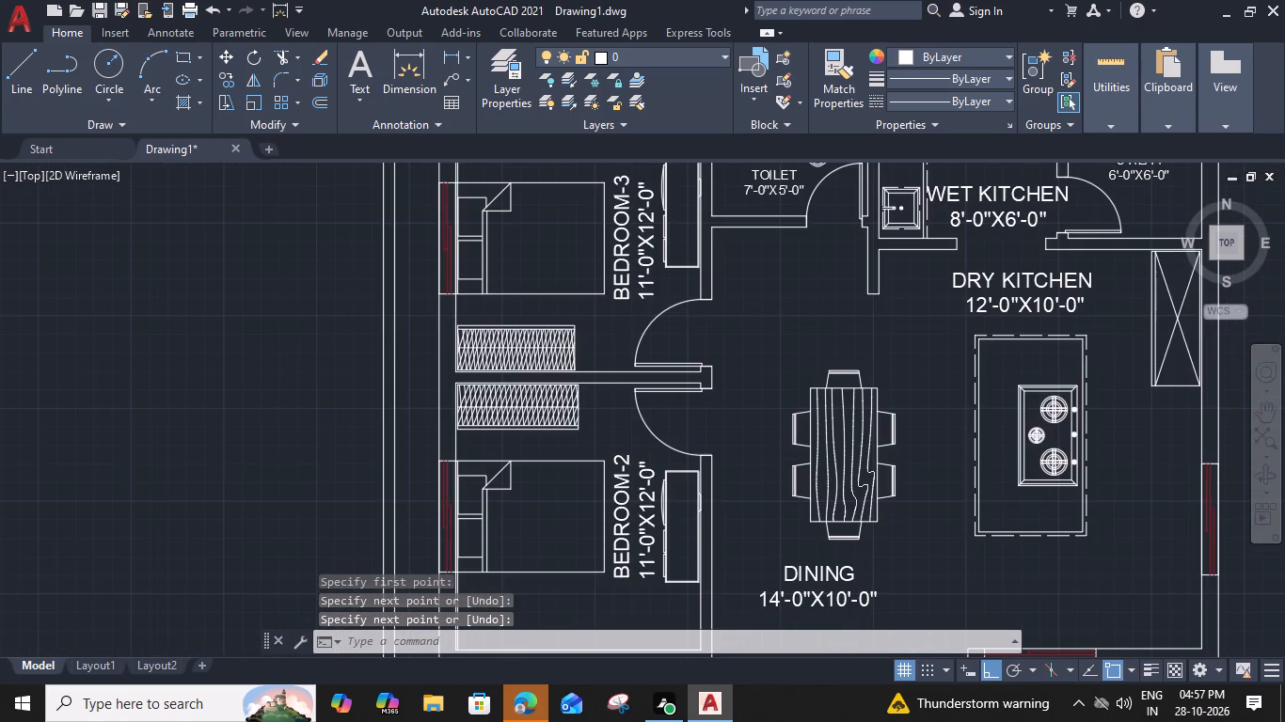
left_click(704, 514)
key("space")
key("space")
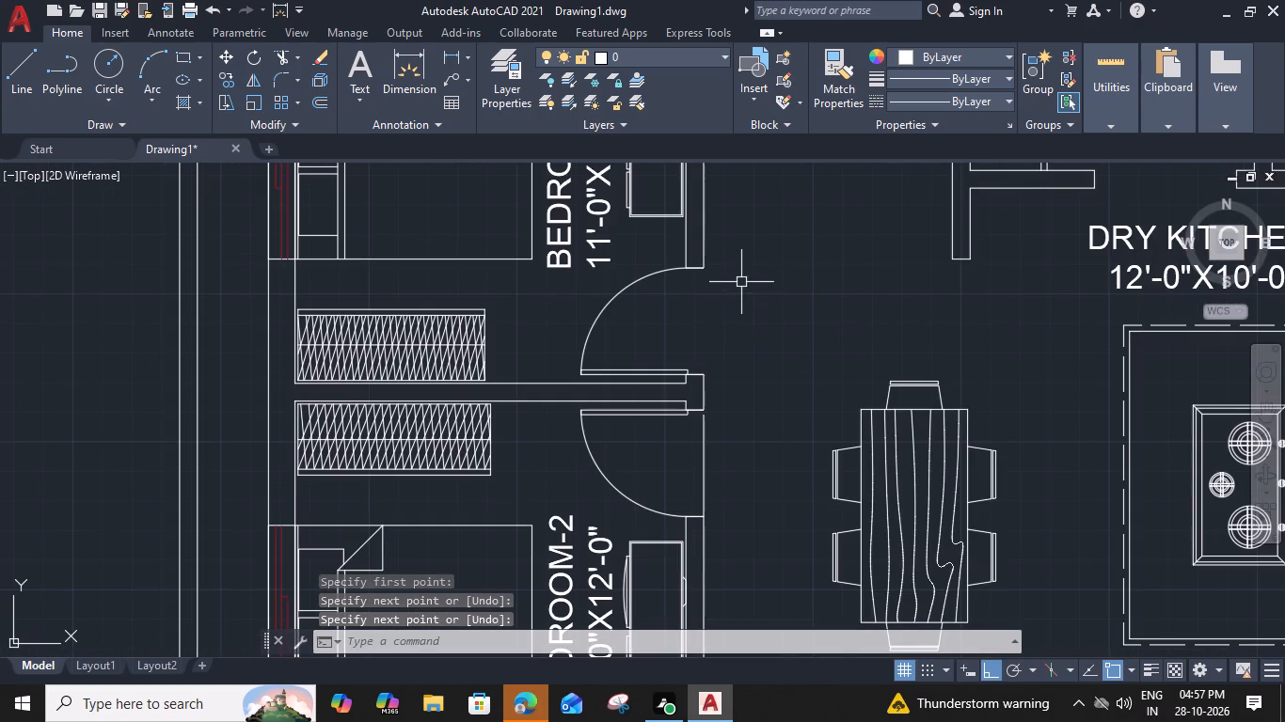
left_click(709, 272)
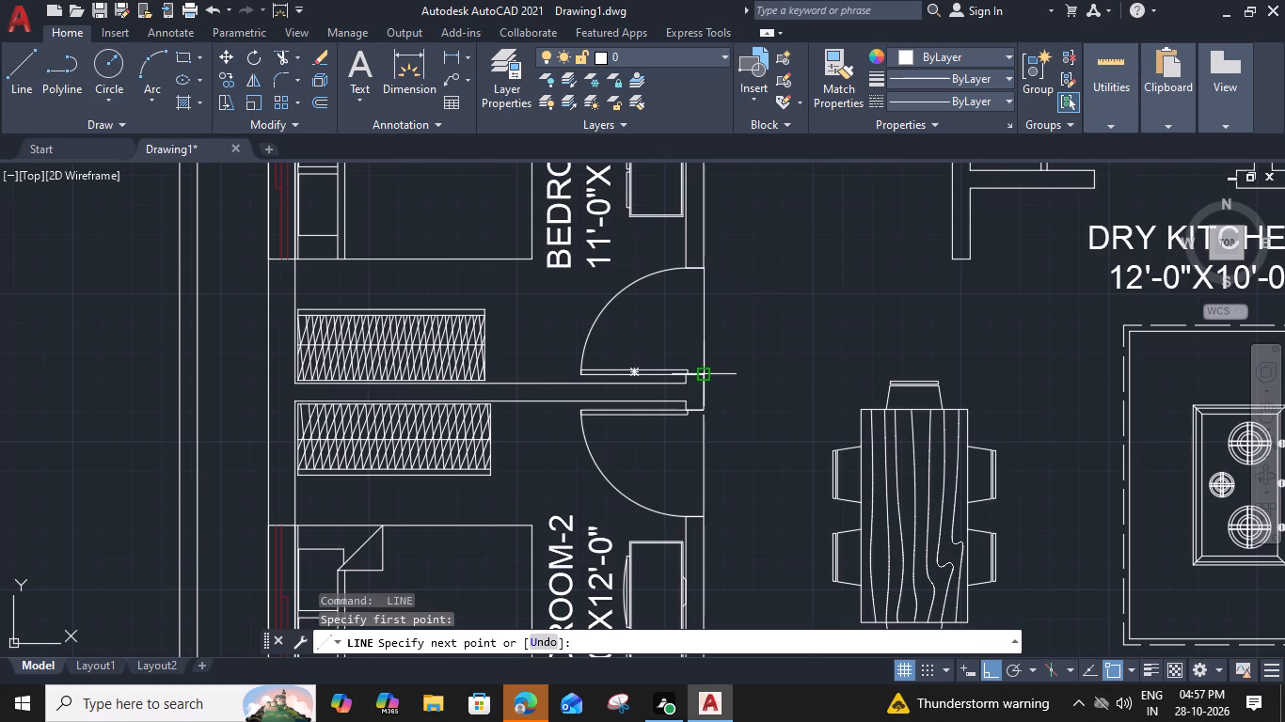
left_click(706, 374)
key("space")
Draw a line across the door opening of the toilet beside BEDROOM-3, along the dining-side wall face.
scroll(896, 330, "down", 1)
middle_click_drag(897, 330, 804, 474)
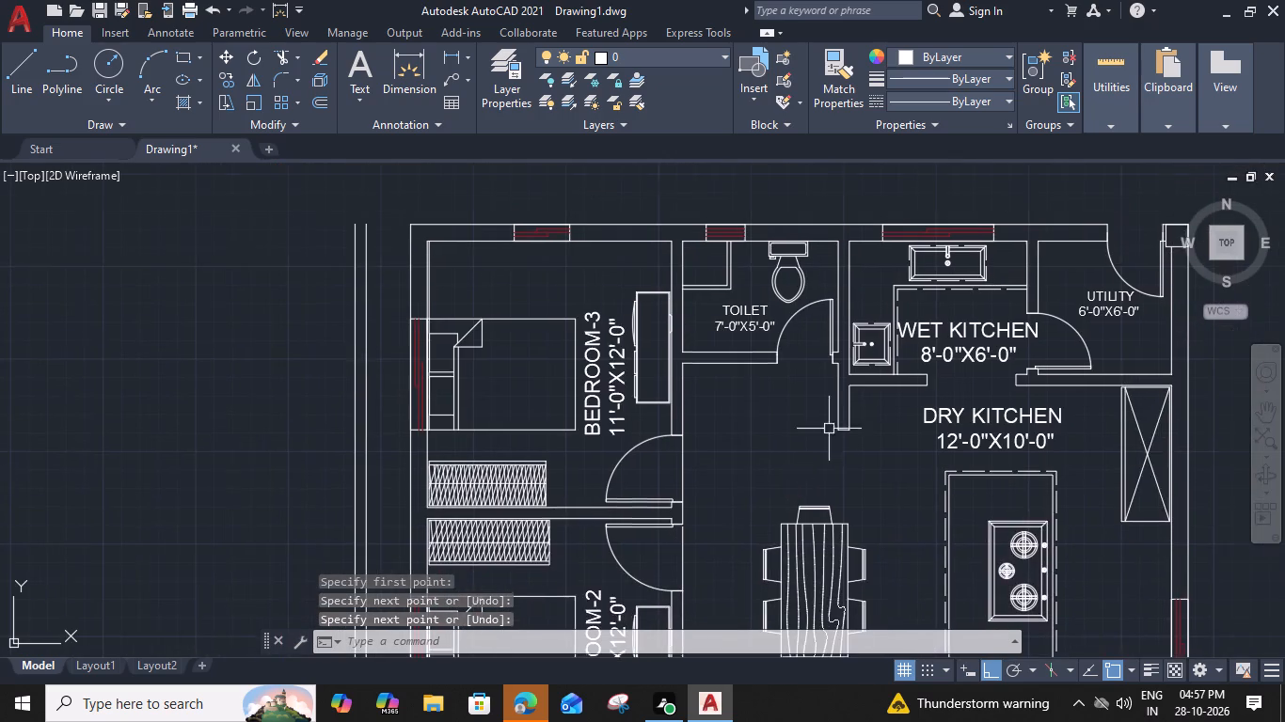
scroll(824, 355, "up", 2)
key("space")
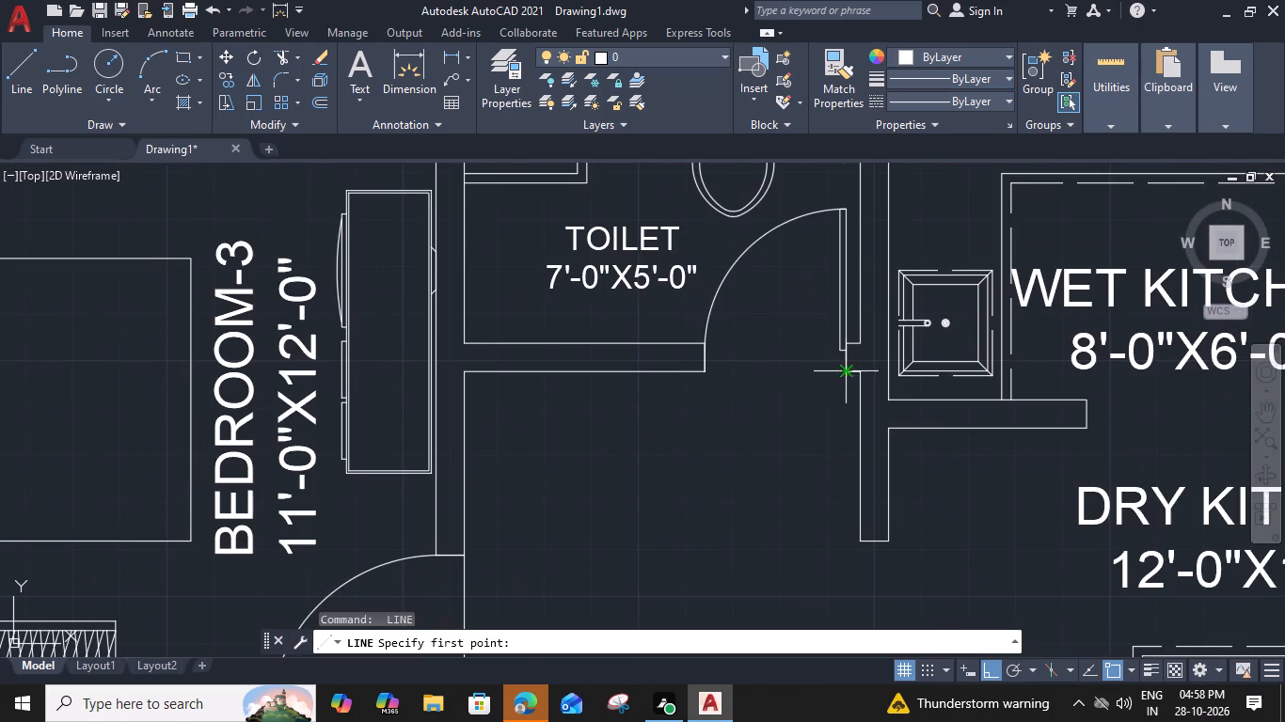
left_click(845, 376)
left_click(710, 371)
key("space")
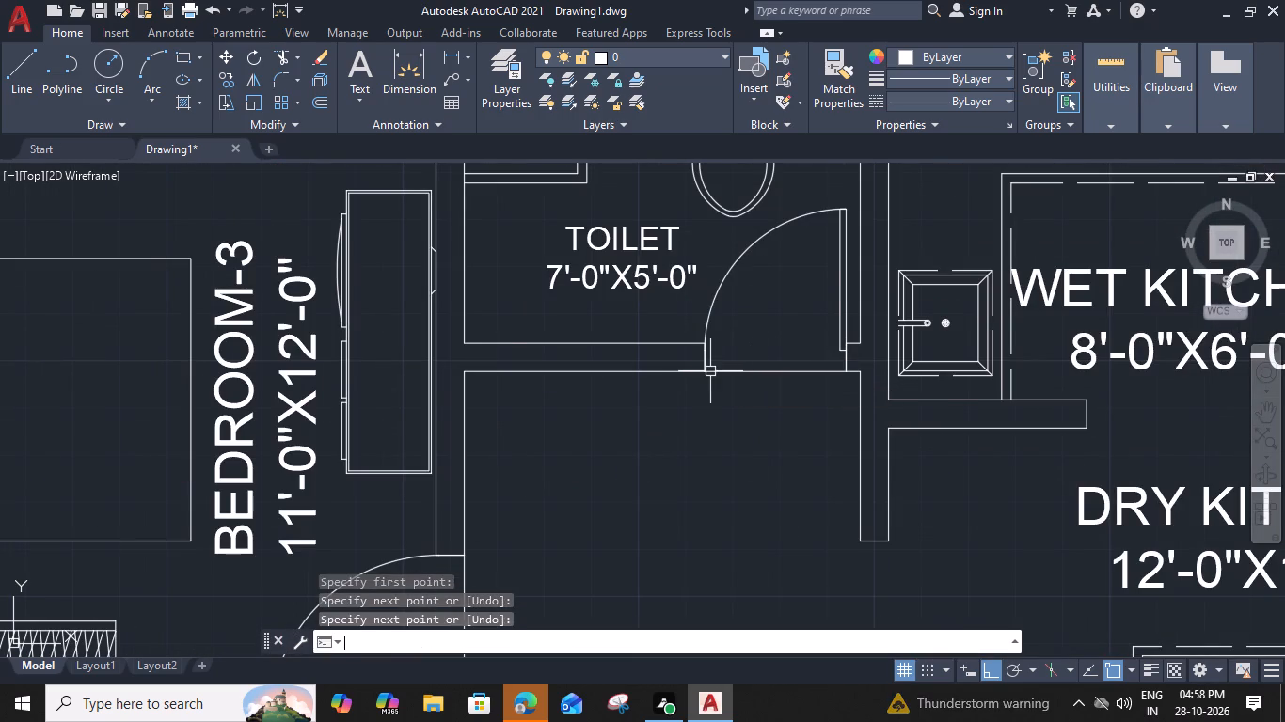
Set the WET KITCHEN label's text height to 6" and narrow its text frame to fit the text.
scroll(715, 381, "down", 2)
middle_click_drag(748, 463, 532, 475)
scroll(778, 362, "up", 2)
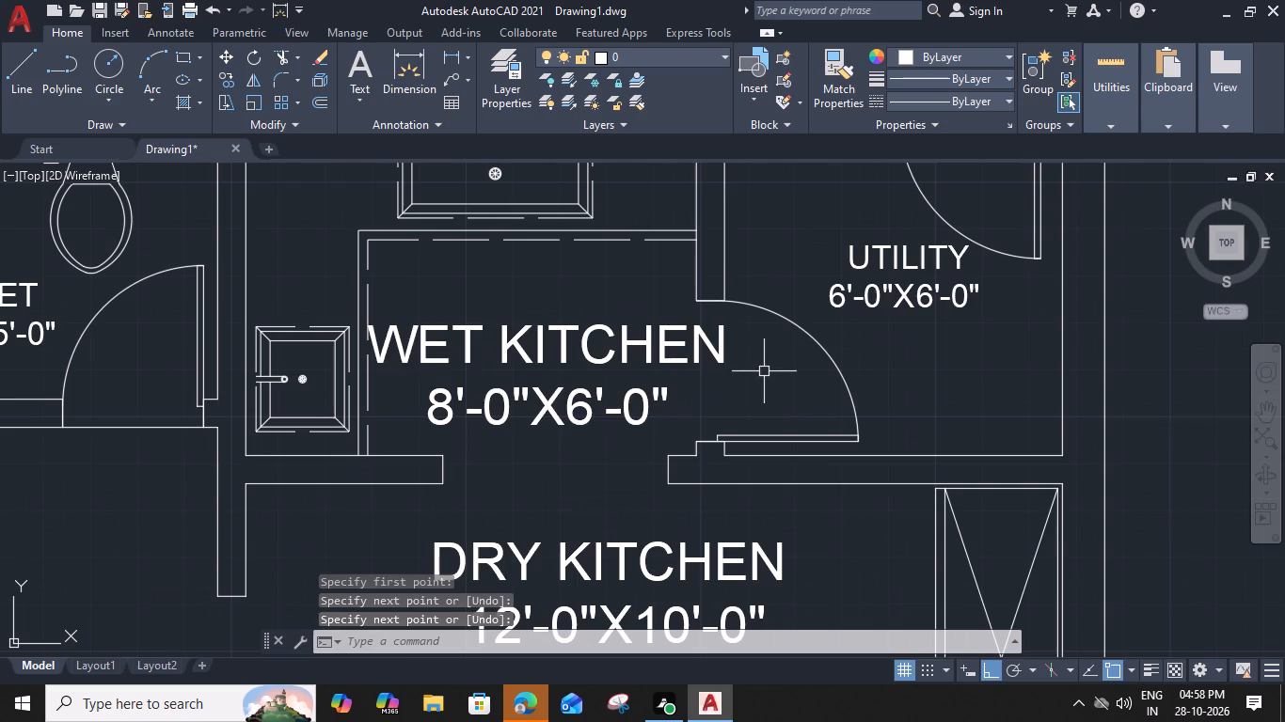
double_click(636, 343)
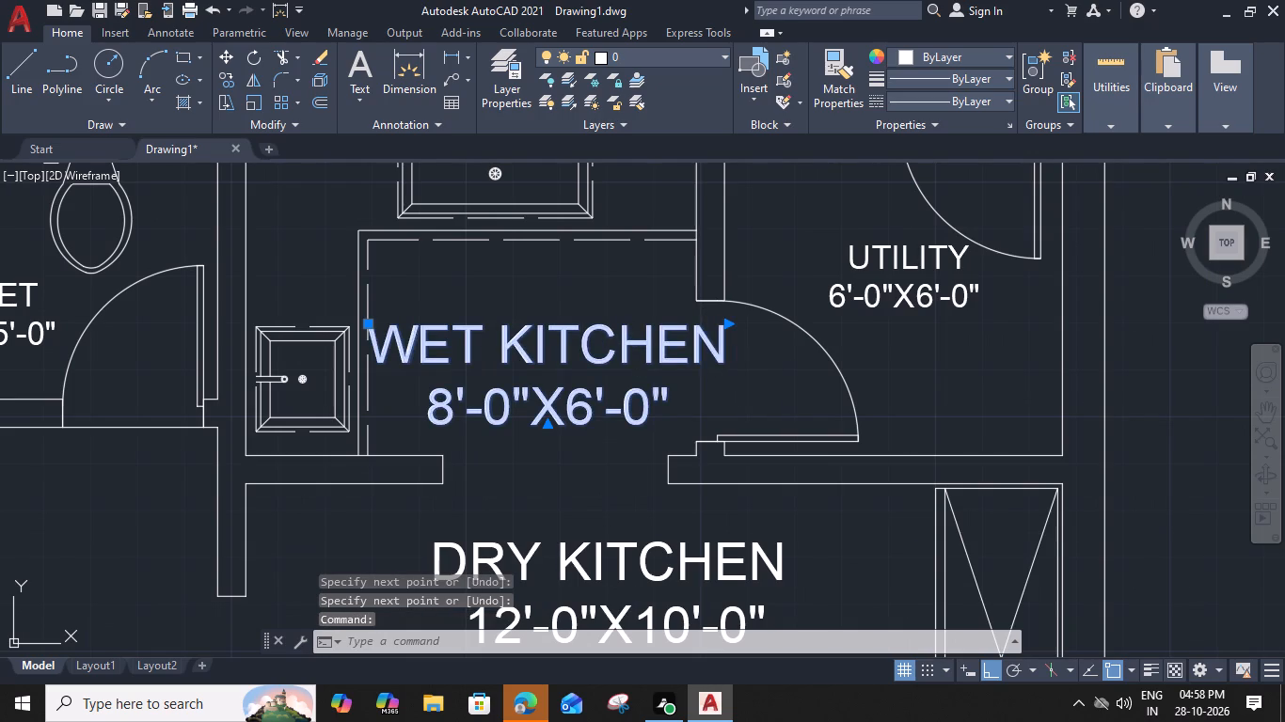
left_click_drag(677, 400, 384, 332)
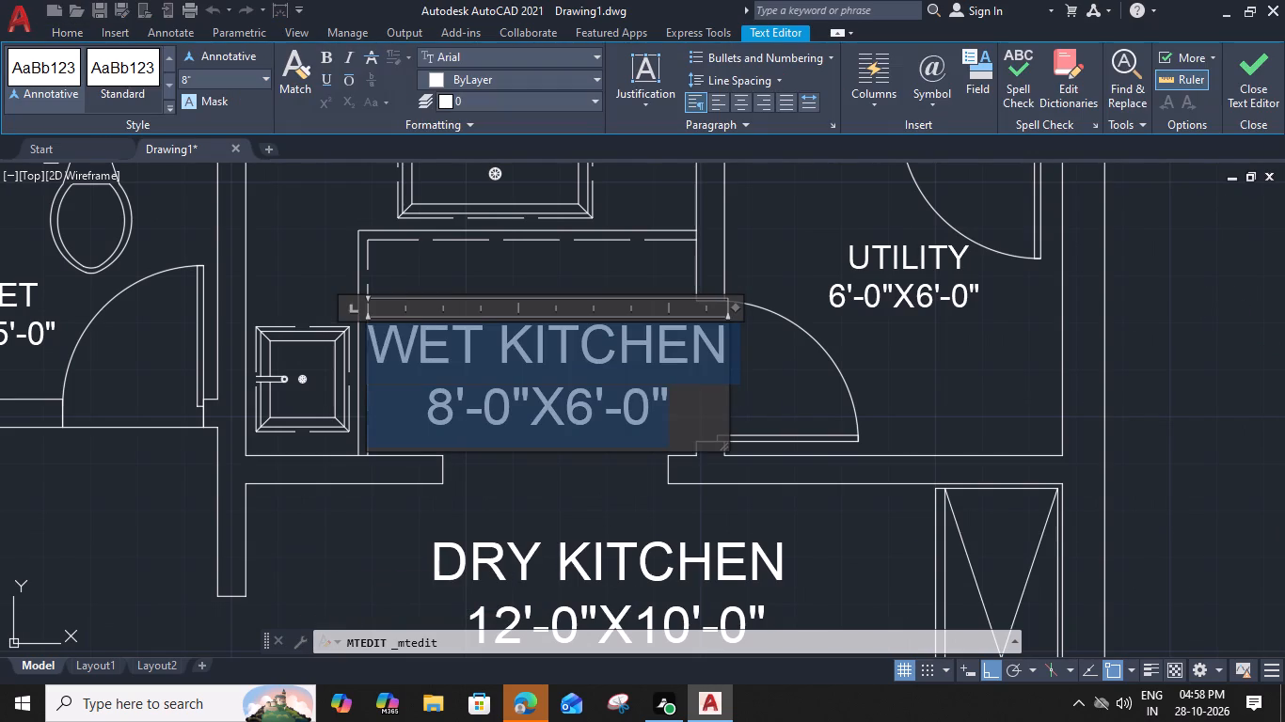
left_click_drag(384, 332, 384, 331)
left_click(219, 79)
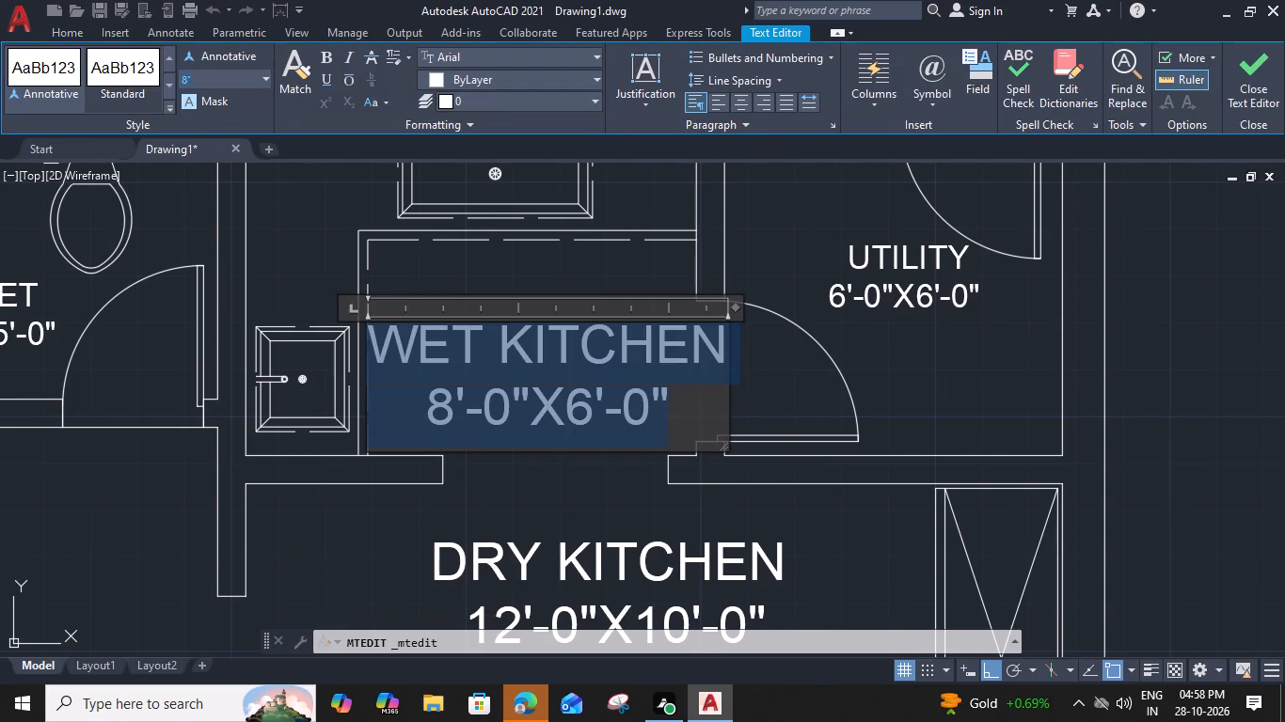
key("6")
key("shift+quotedbl")
key("Return")
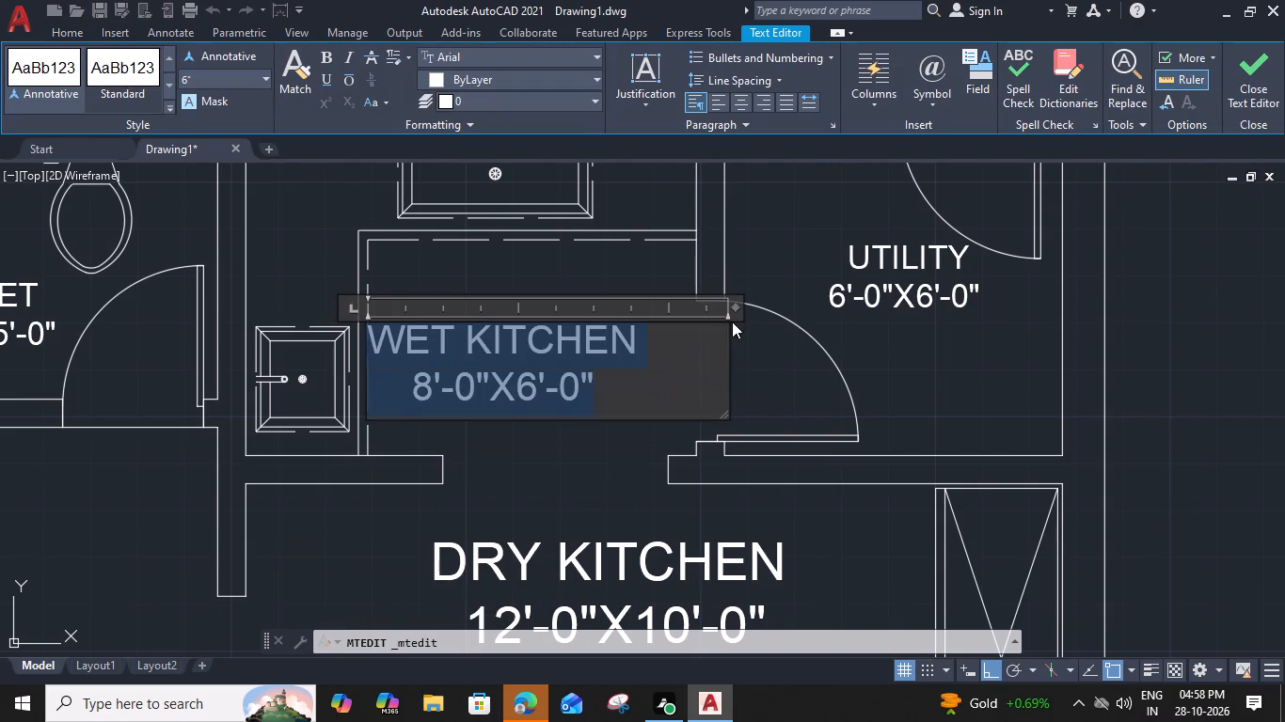
left_click_drag(735, 307, 655, 306)
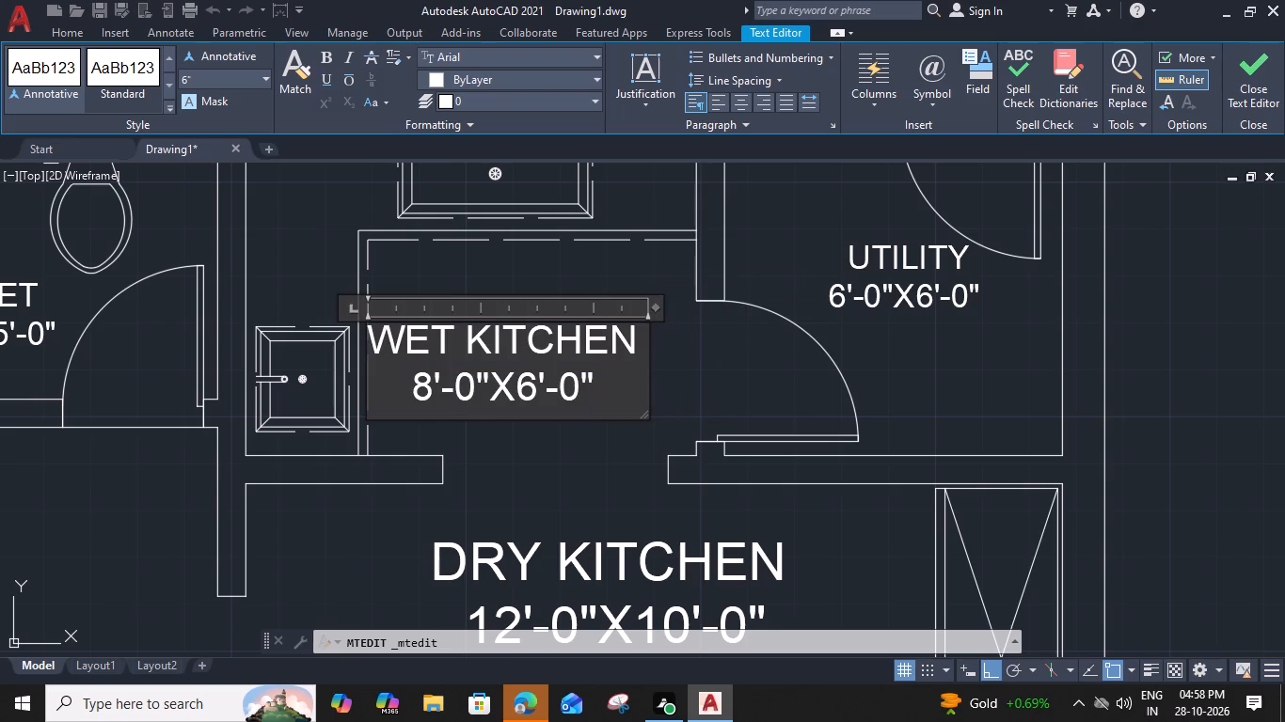
left_click(543, 470)
Draw a line across the door opening between the wet kitchen and utility, along the wet kitchen face.
type("L")
key("space")
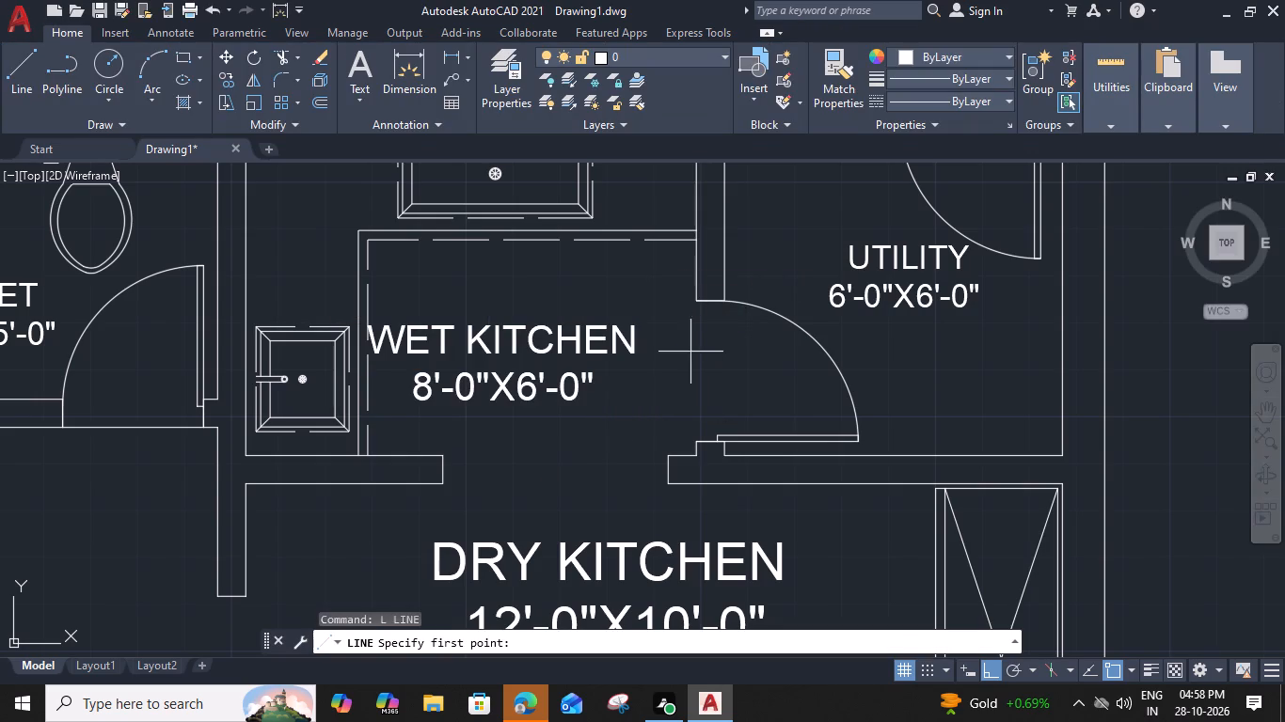
left_click(697, 301)
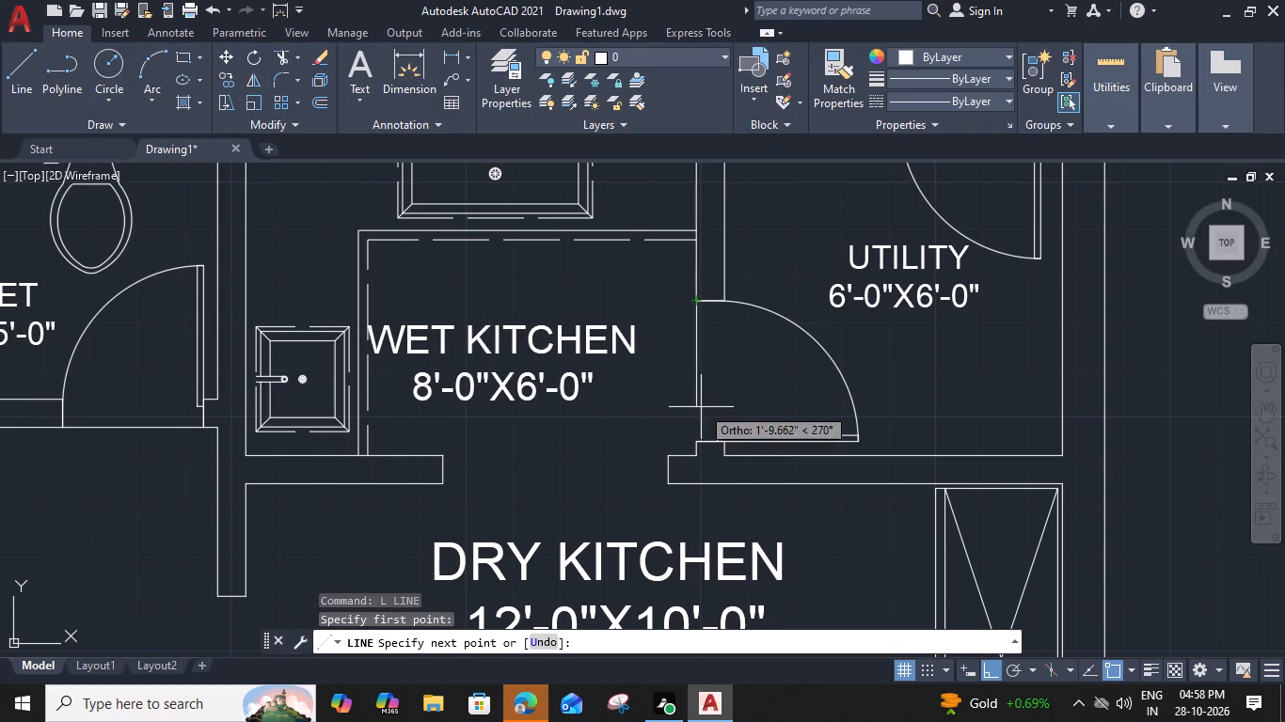
left_click(699, 442)
key("space")
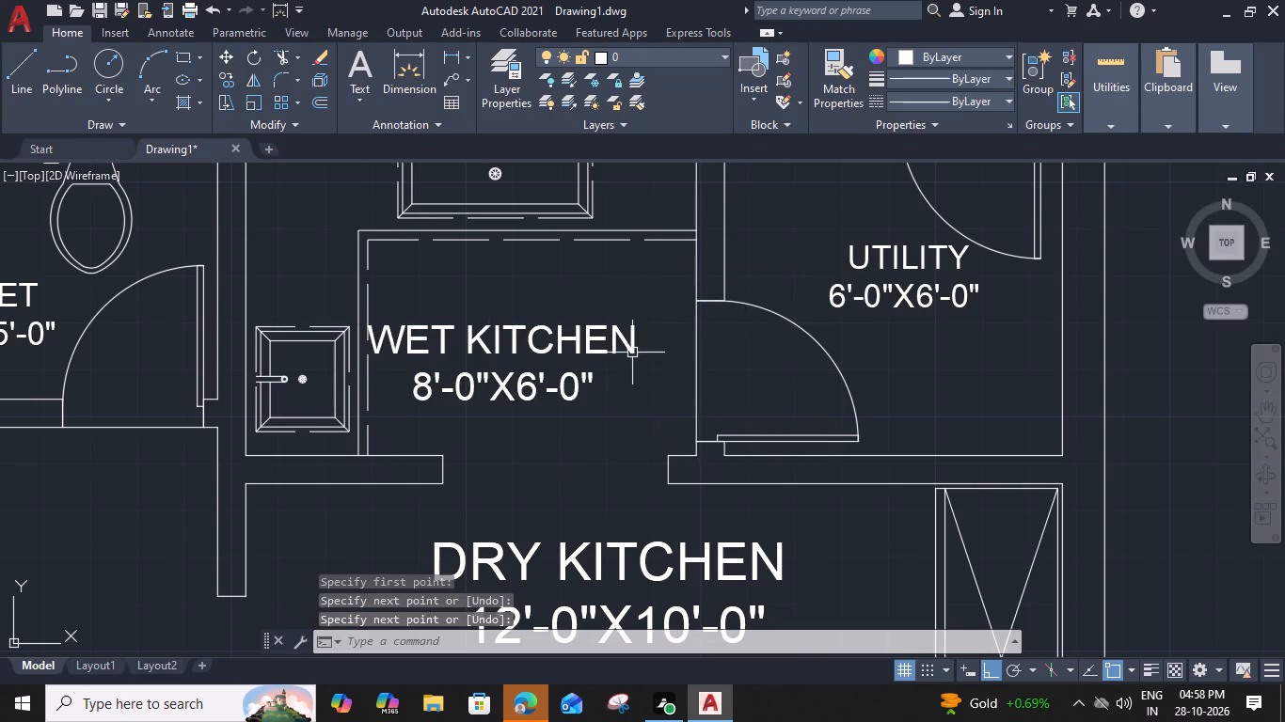
Move the WET KITCHEN label horizontally towards the utility door, clear of the counter edge.
left_click(632, 353)
type("M")
key("space")
left_click(642, 319)
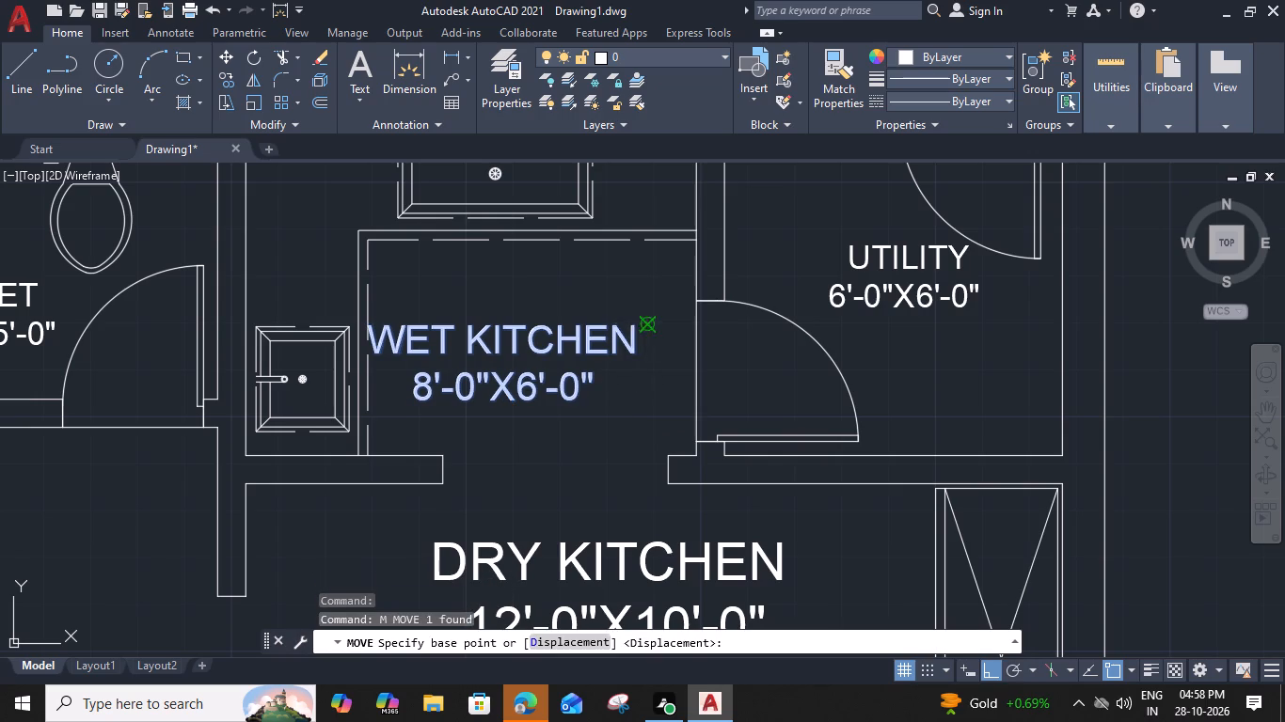
left_click(674, 330)
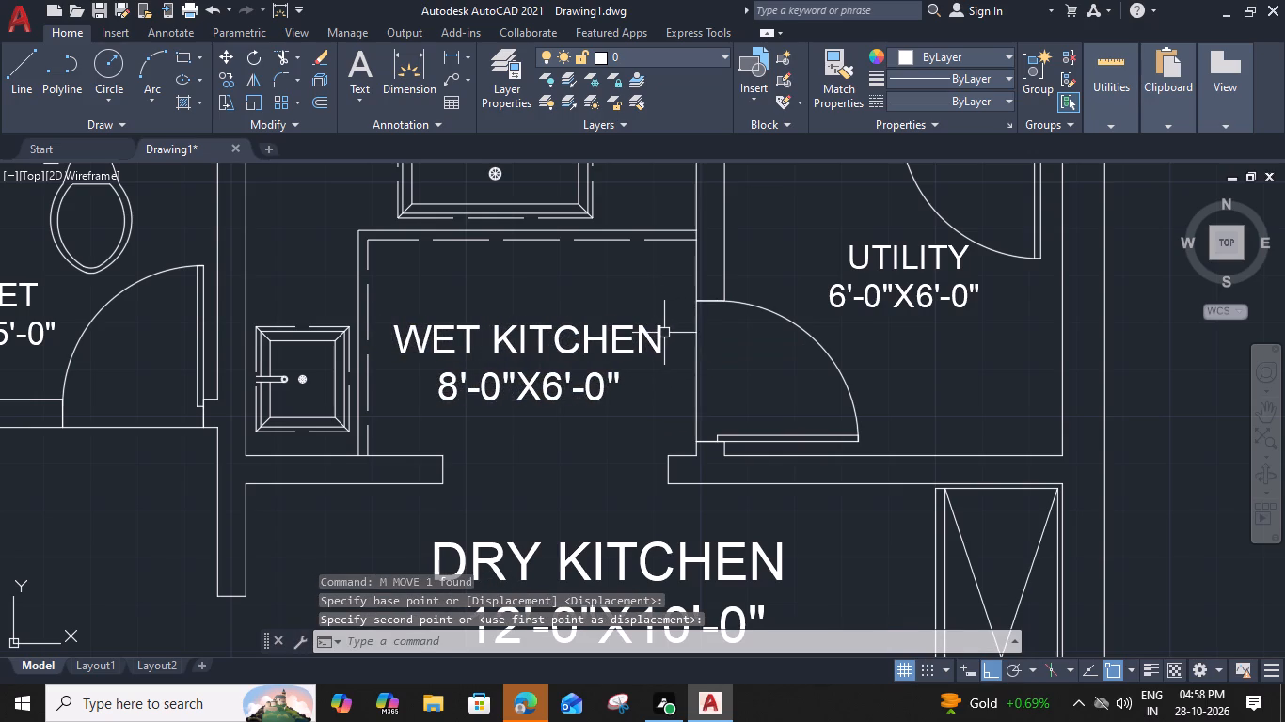
Draw a line across the utility room's external door opening along the outer face of the wall.
scroll(793, 411, "down", 2)
middle_click_drag(797, 452, 803, 261)
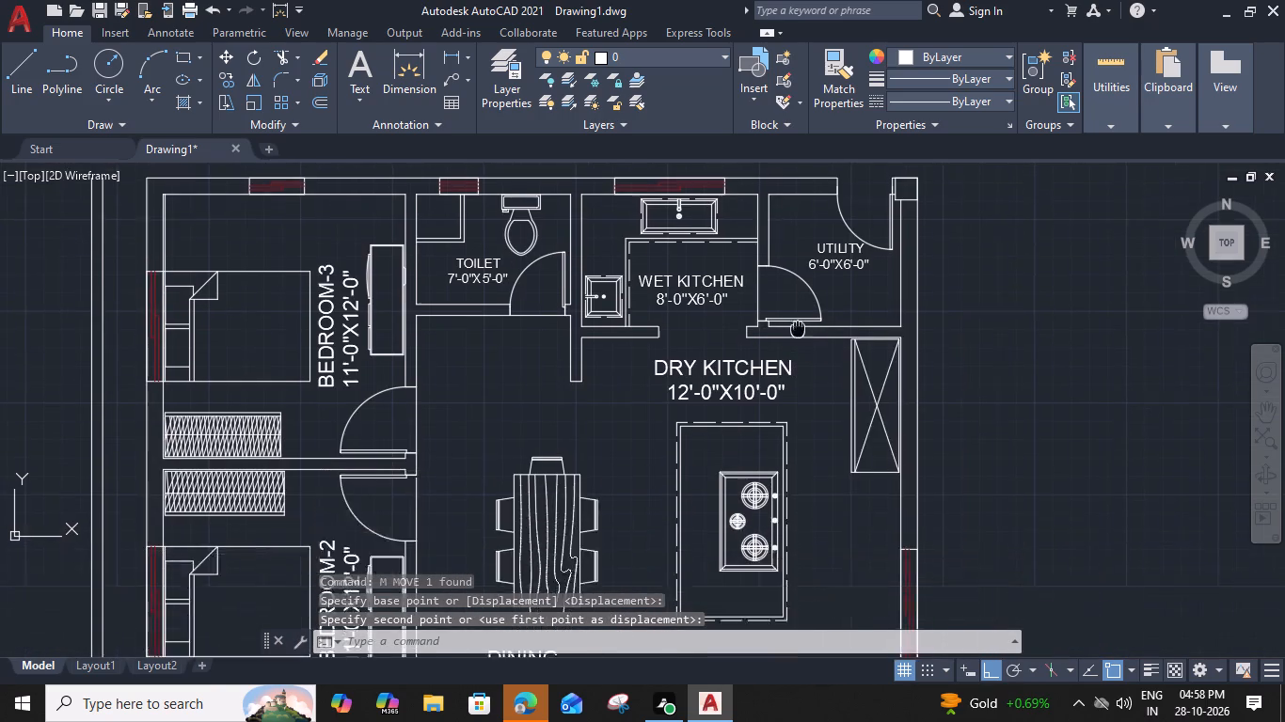
middle_click_drag(803, 261, 803, 259)
middle_click_drag(826, 324, 765, 528)
type("L")
key("space")
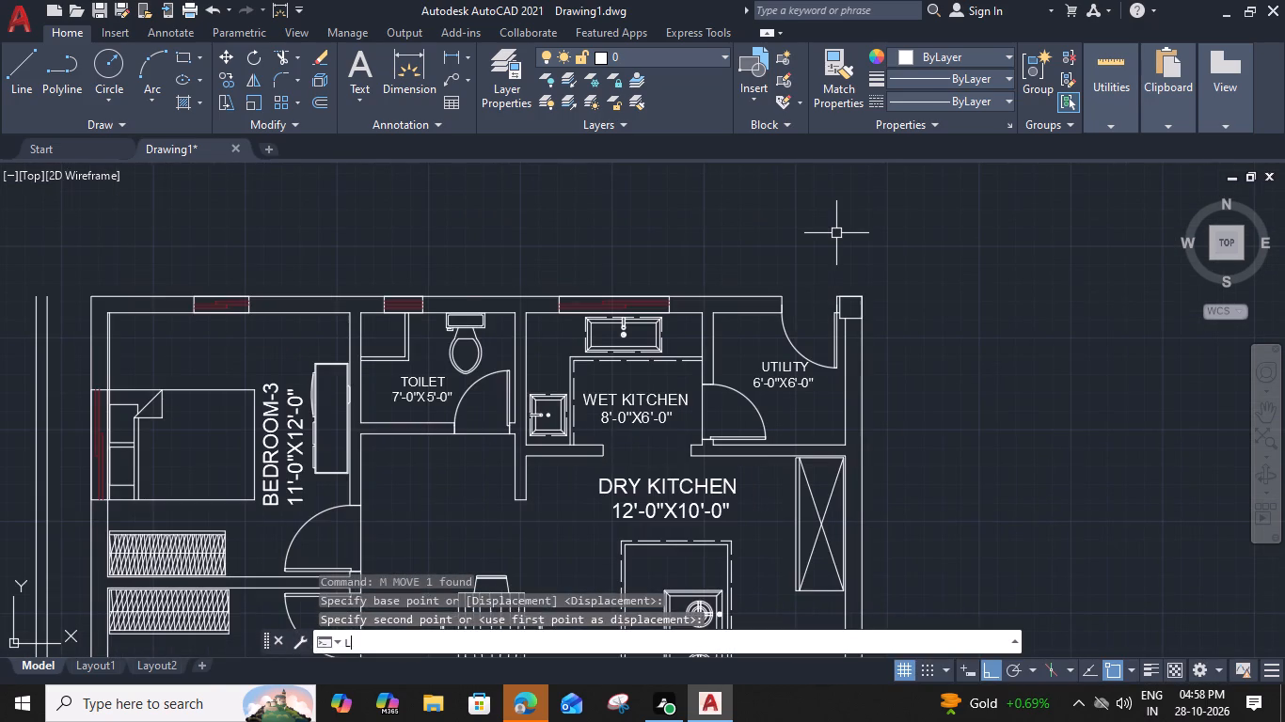
scroll(837, 214, "up", 1)
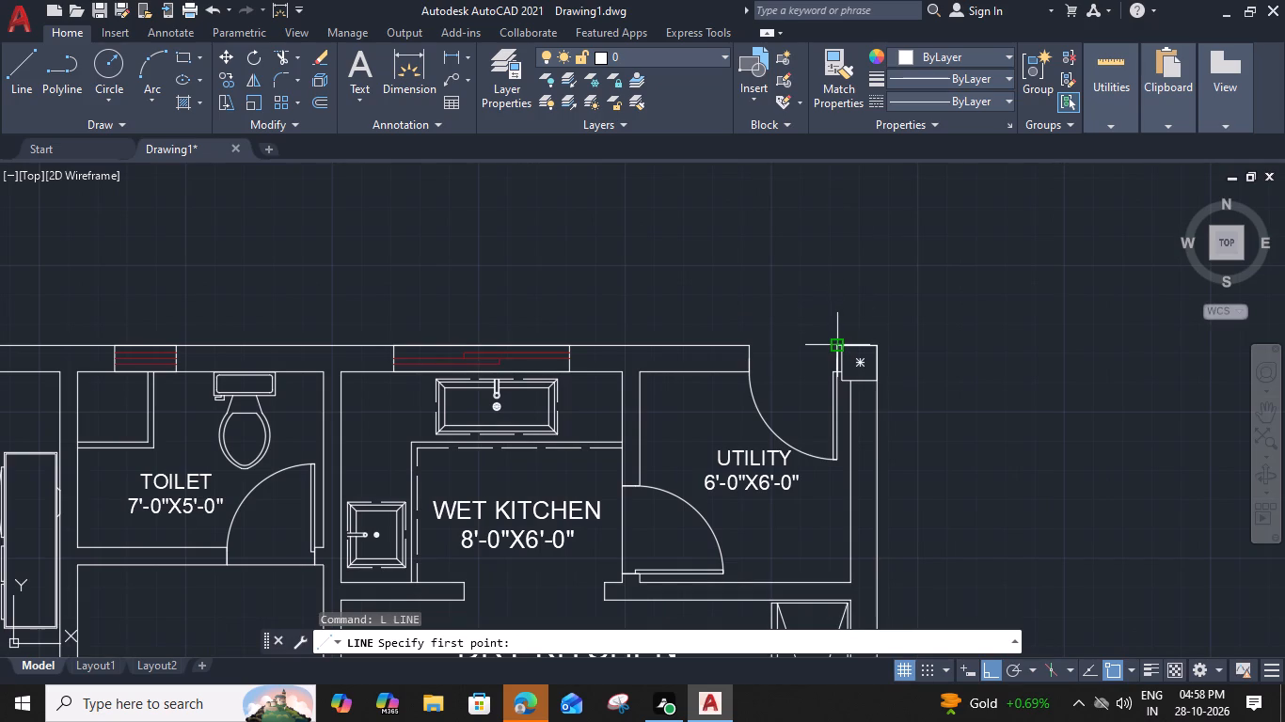
left_click(833, 345)
left_click(754, 343)
scroll(754, 343, "down", 1)
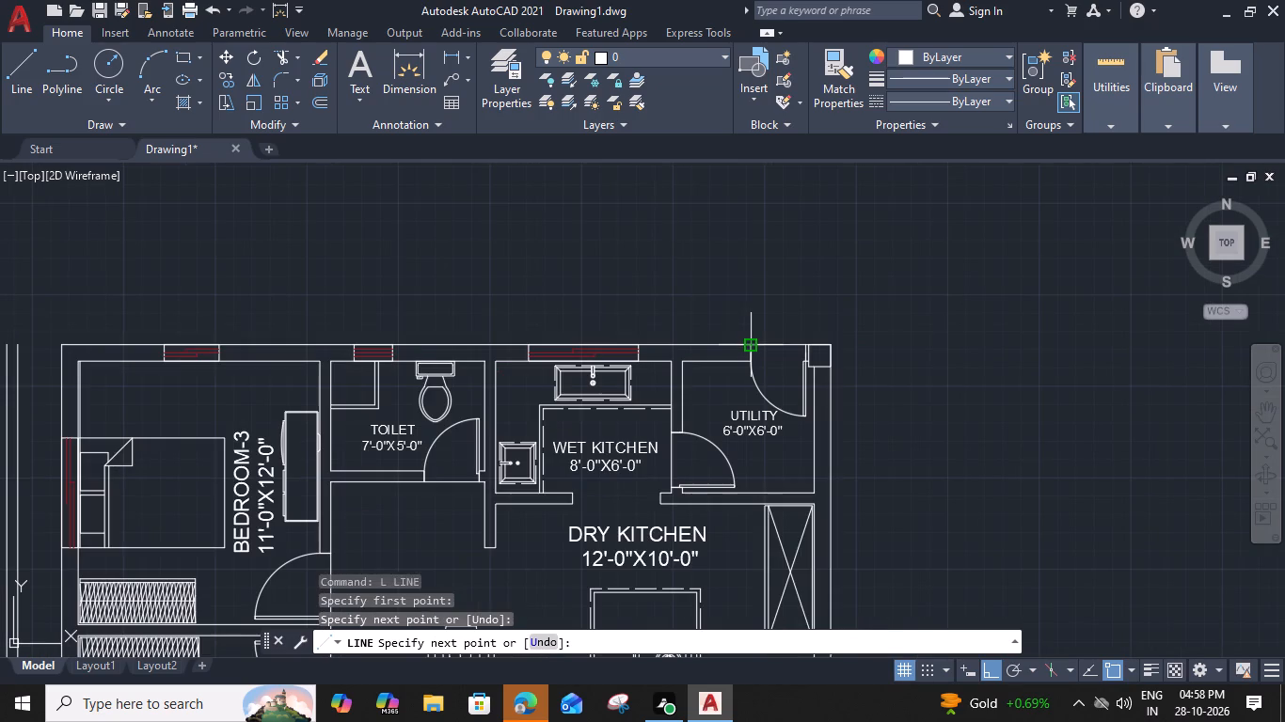
key("space")
Offset the house's outer wall line beside the swimming pool and master toilet outward by 2'.
scroll(754, 339, "down", 3)
middle_click_drag(755, 448, 772, 234)
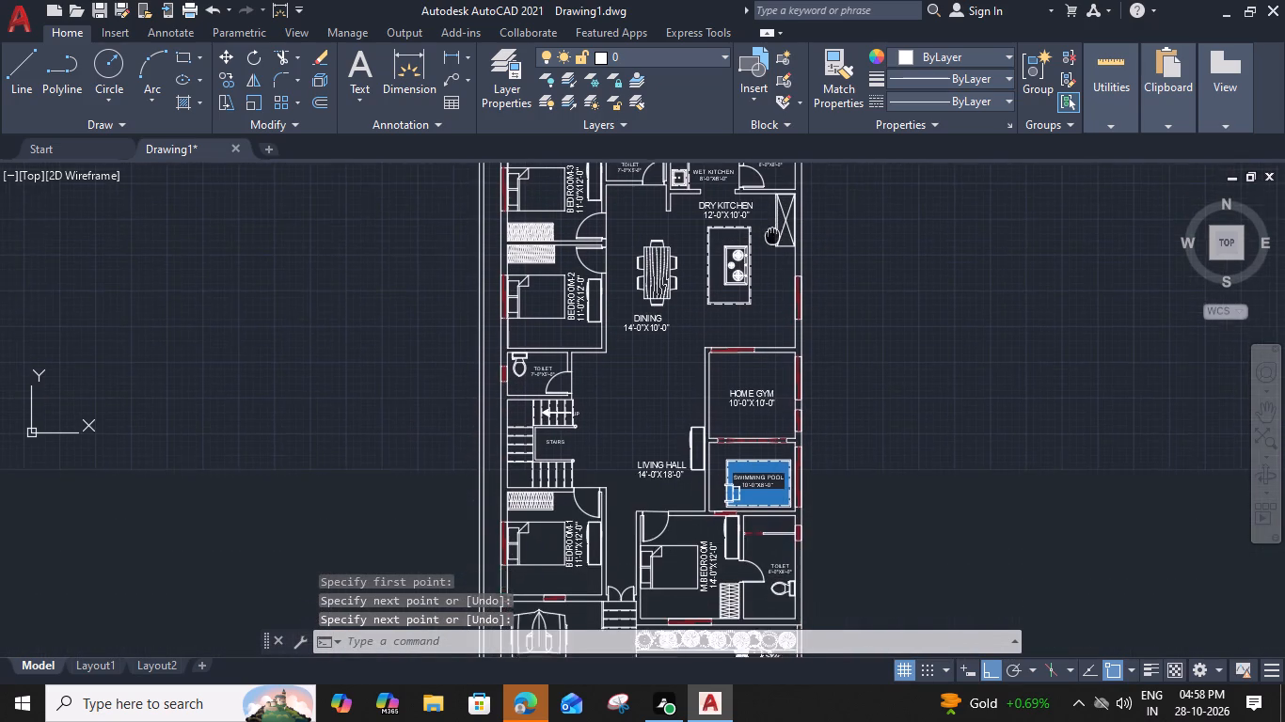
middle_click_drag(772, 234, 780, 180)
middle_click_drag(769, 490, 764, 307)
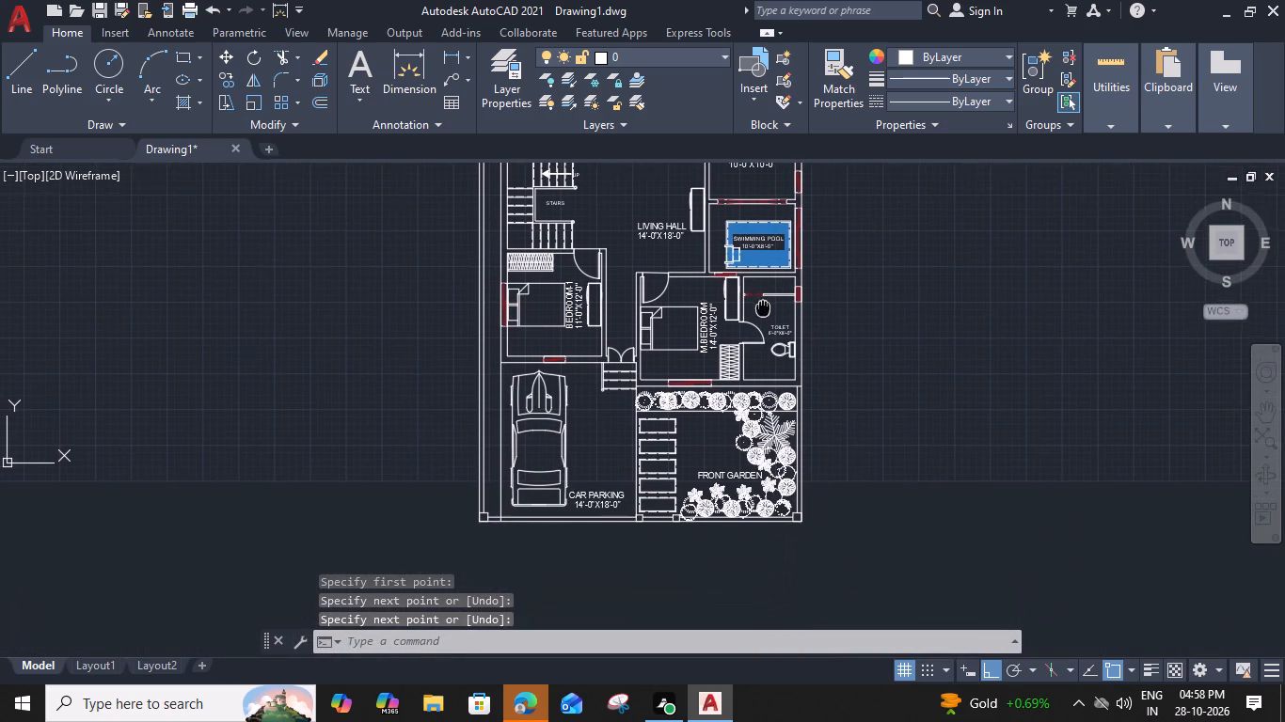
middle_click_drag(764, 307, 760, 373)
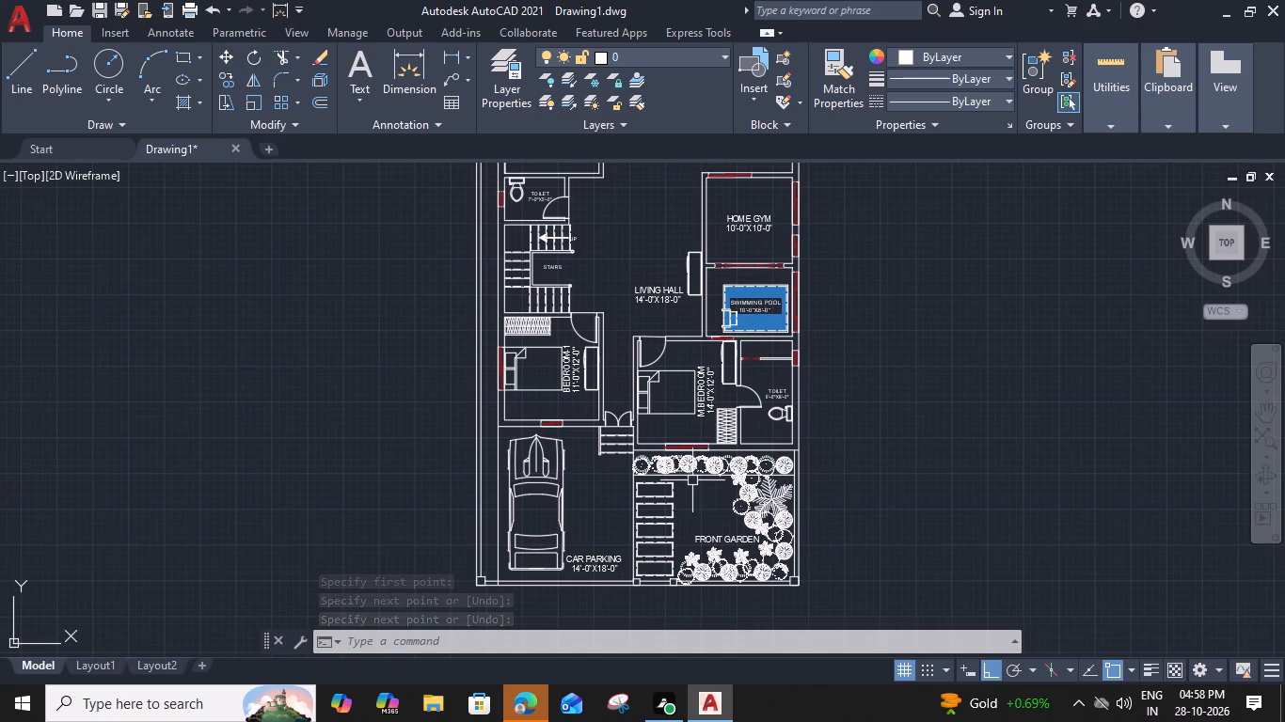
middle_click_drag(684, 463, 682, 513)
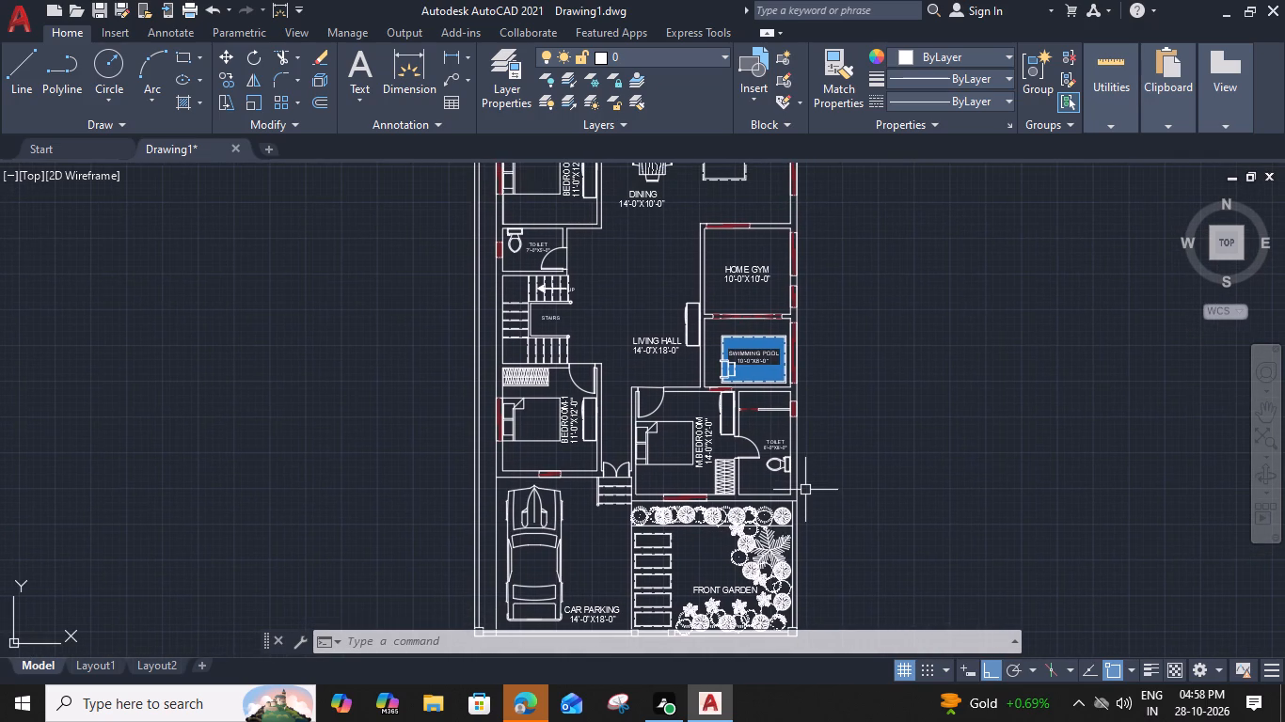
scroll(803, 463, "up", 1)
left_click(794, 459)
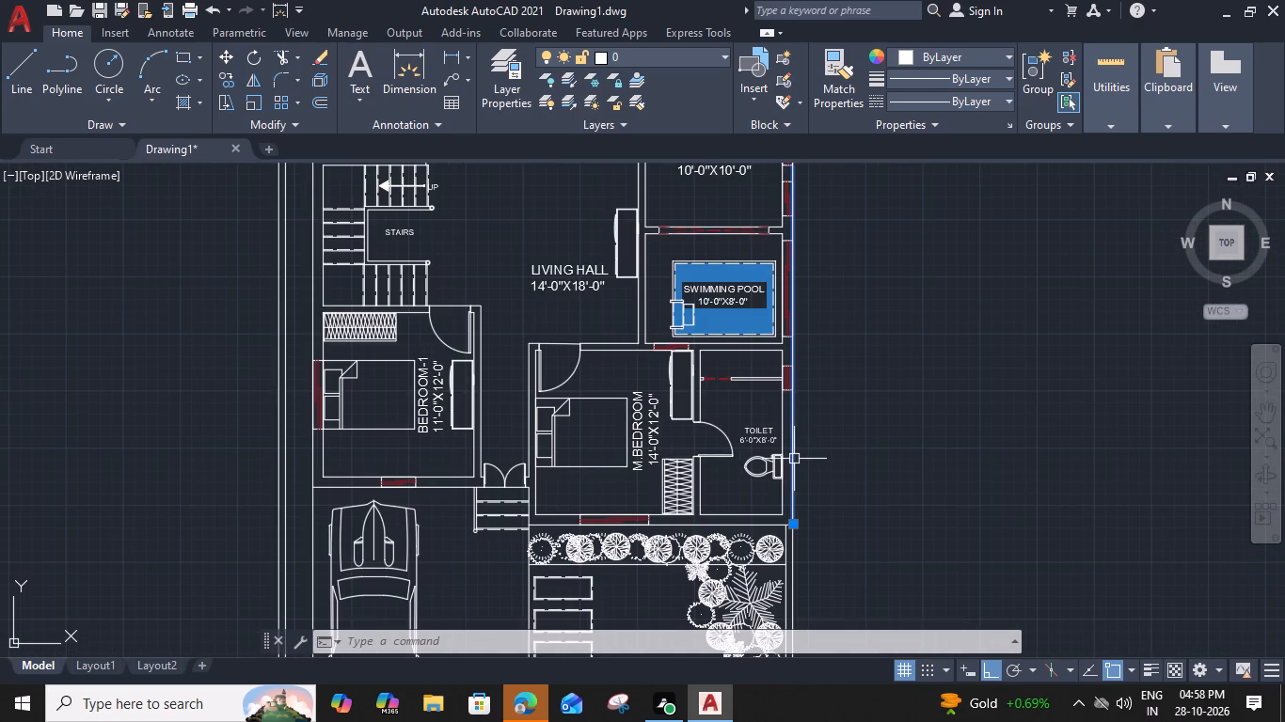
type("O")
key("space")
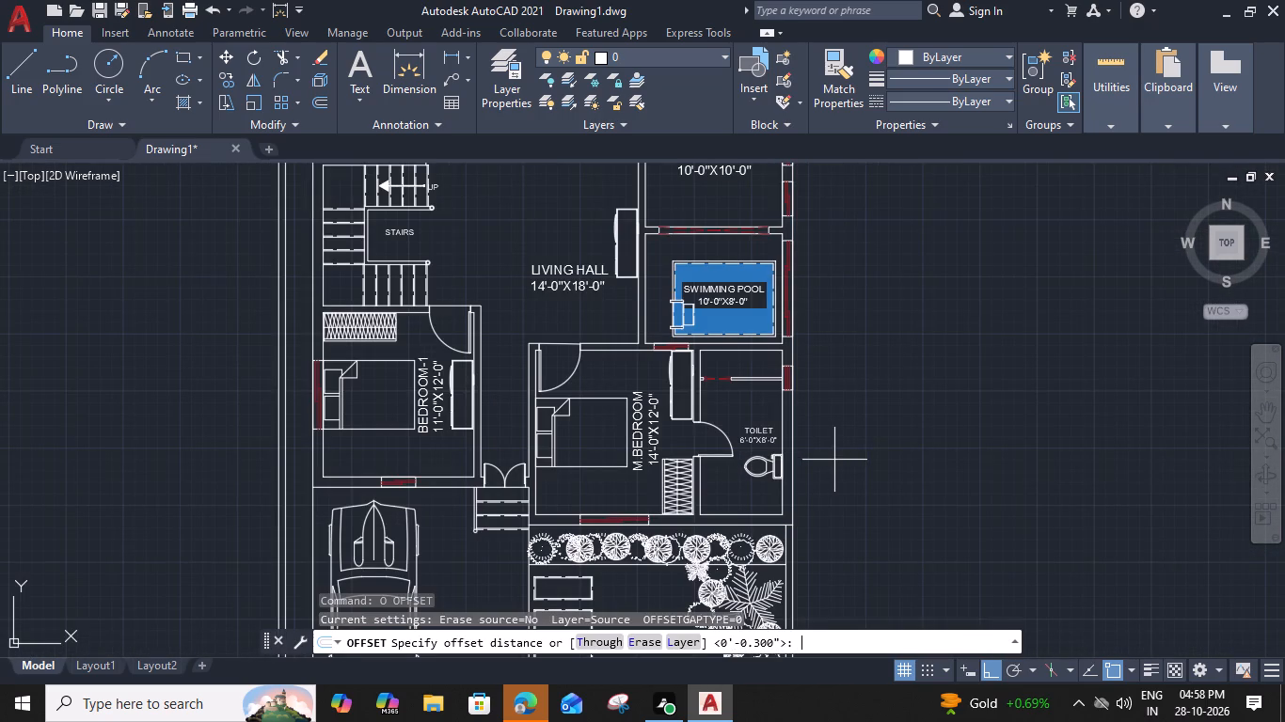
type("2'")
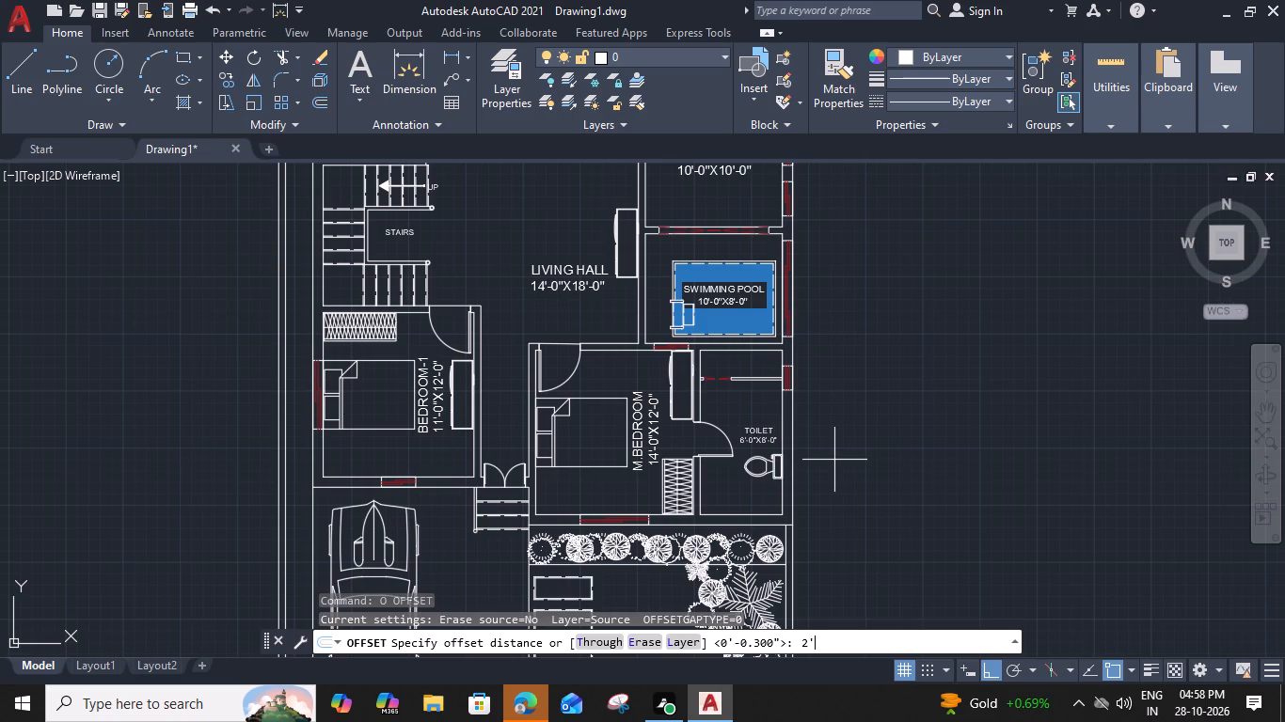
key("space")
left_click(849, 463)
key("Escape")
Offset the new boundary line beside the swimming pool and master toilet outward by 6".
left_click(824, 455)
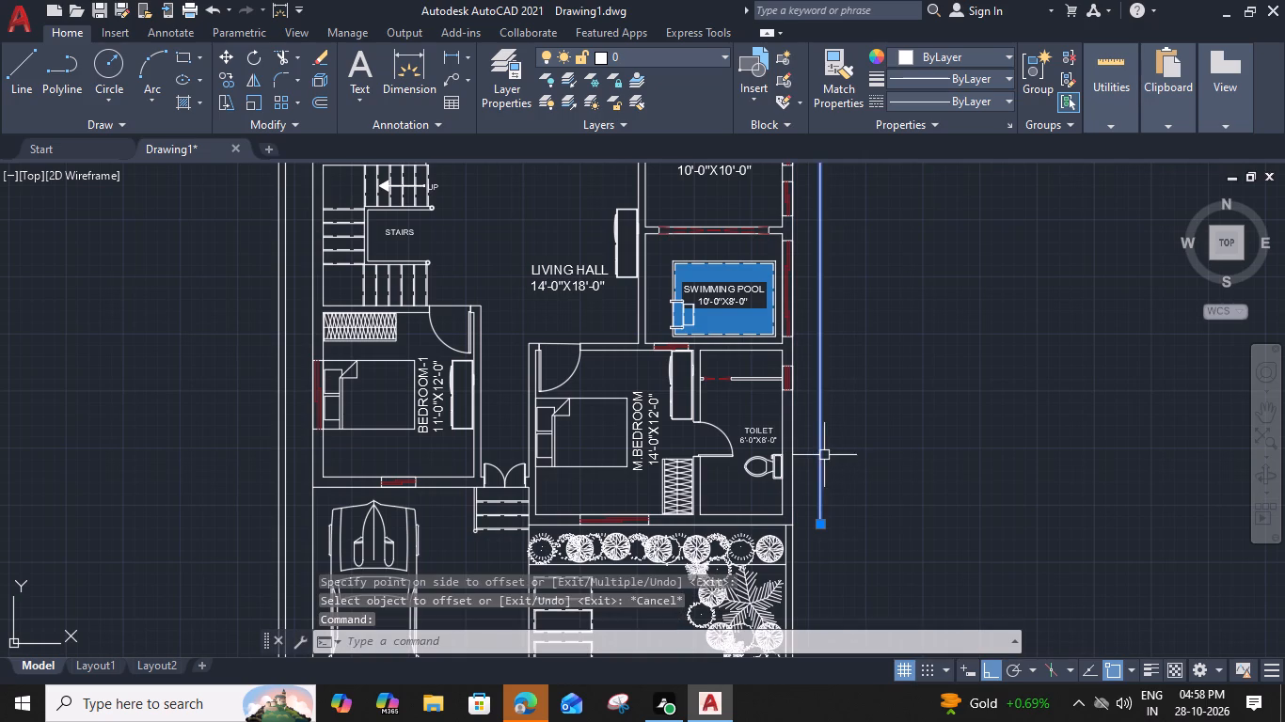
type("O 6\"")
key("Return")
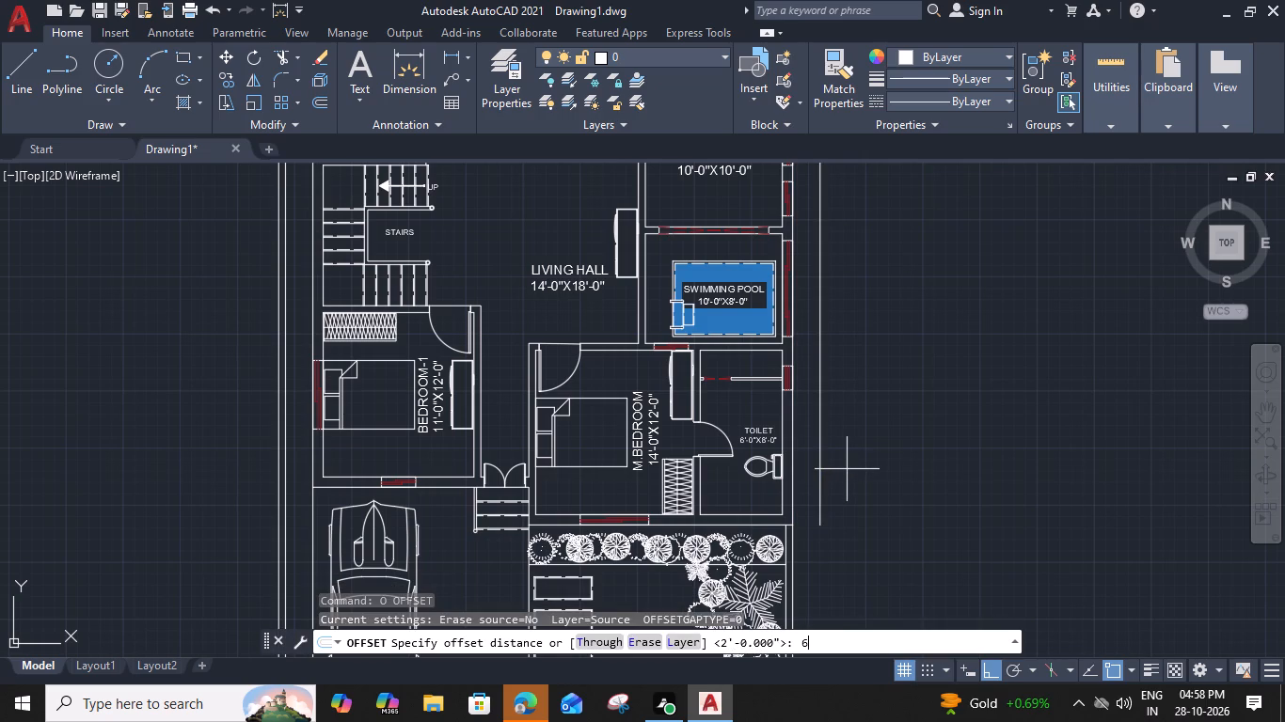
left_click(867, 474)
key("Escape")
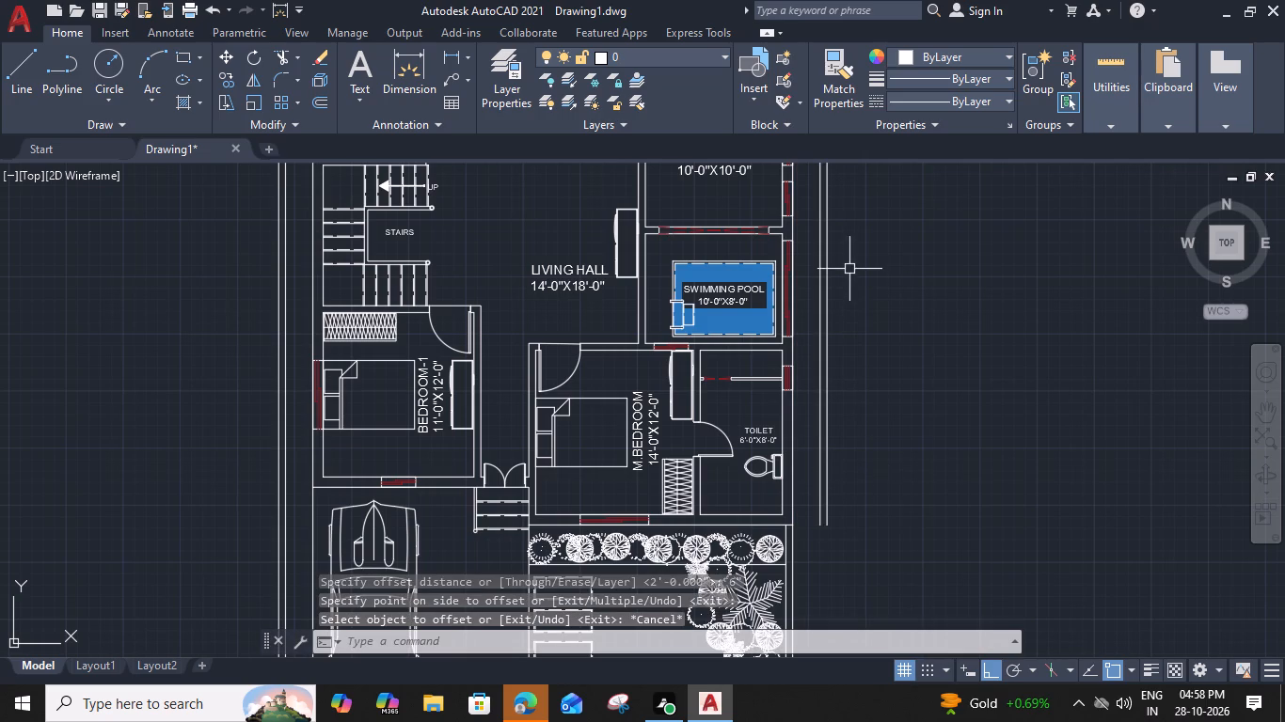
Draw a line closing the boundary wall's rear end, from the outer boundary line to the column corner by the utility.
middle_click_drag(849, 278, 802, 565)
middle_click_drag(801, 292, 800, 565)
scroll(779, 250, "up", 2)
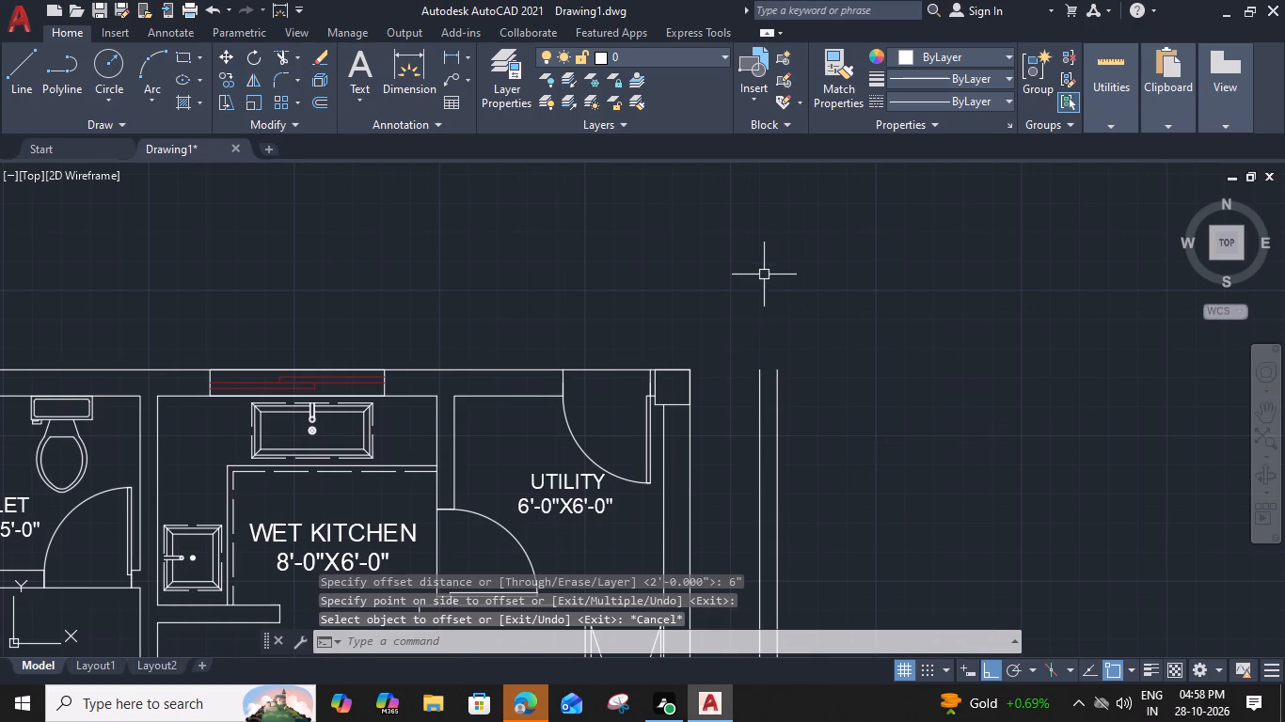
type("L")
key("space")
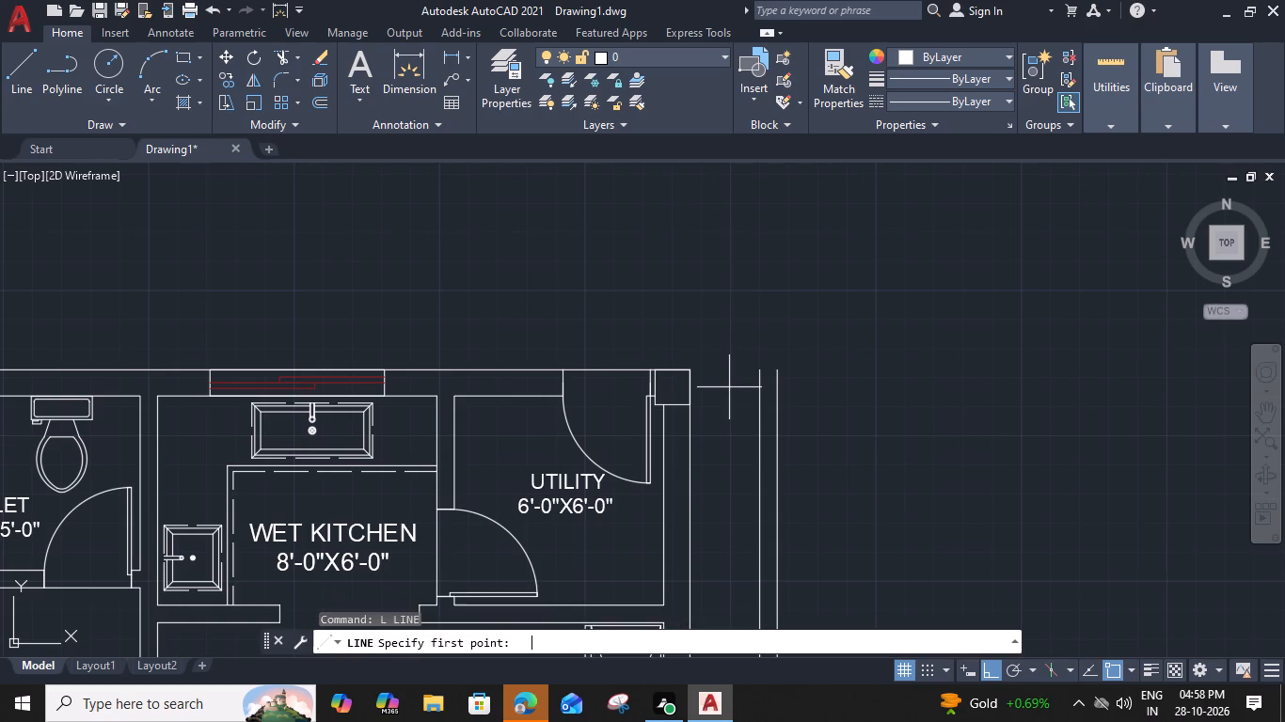
scroll(760, 360, "up", 1)
left_click(785, 376)
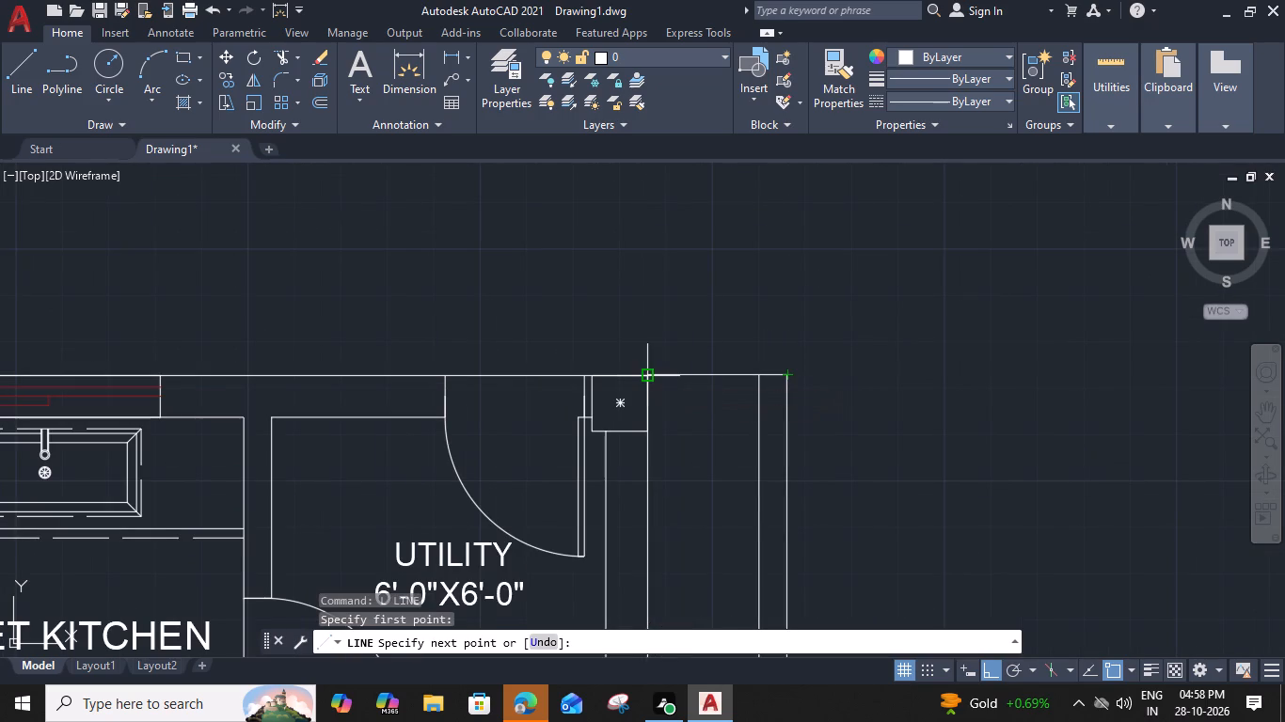
left_click(643, 376)
key("space")
Offset the closing line beside the utility column inward by 6".
left_click(702, 374)
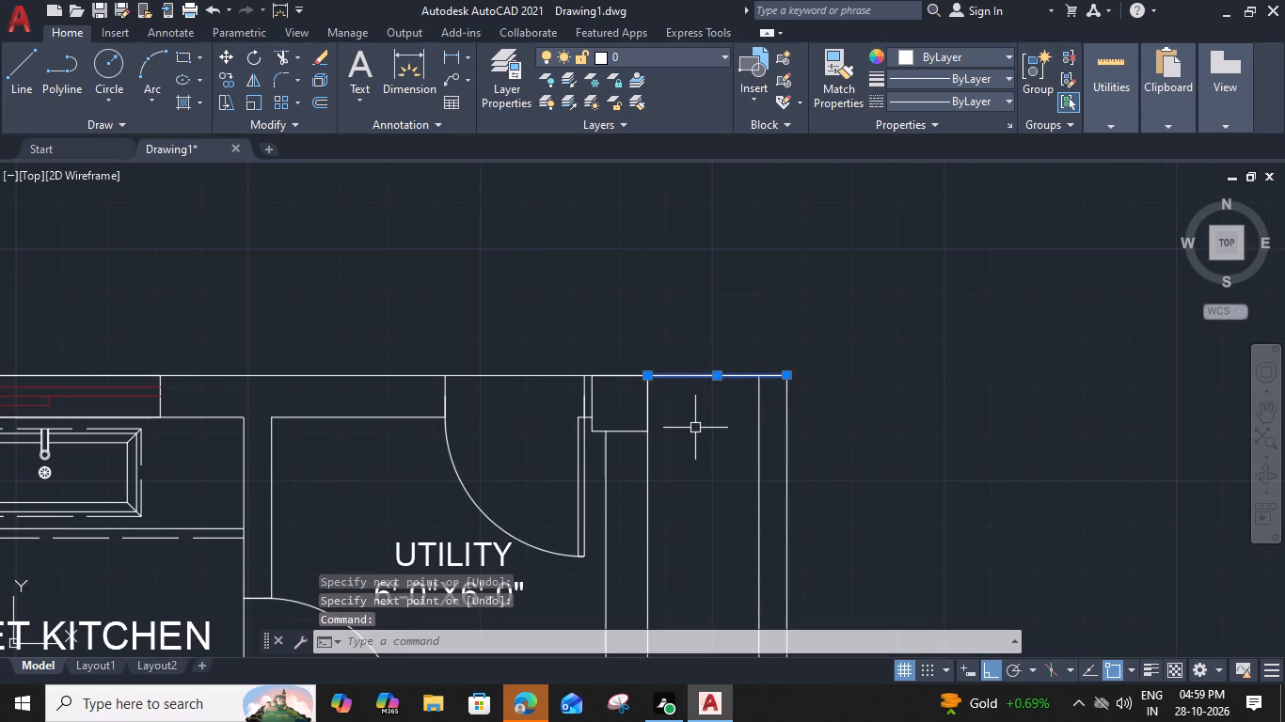
type("O")
key("space")
type("6\"")
key("Return")
left_click(696, 456)
key("Escape")
Trim the overlapping inner line ends where the side and rear boundary walls meet near the utility.
type("TR")
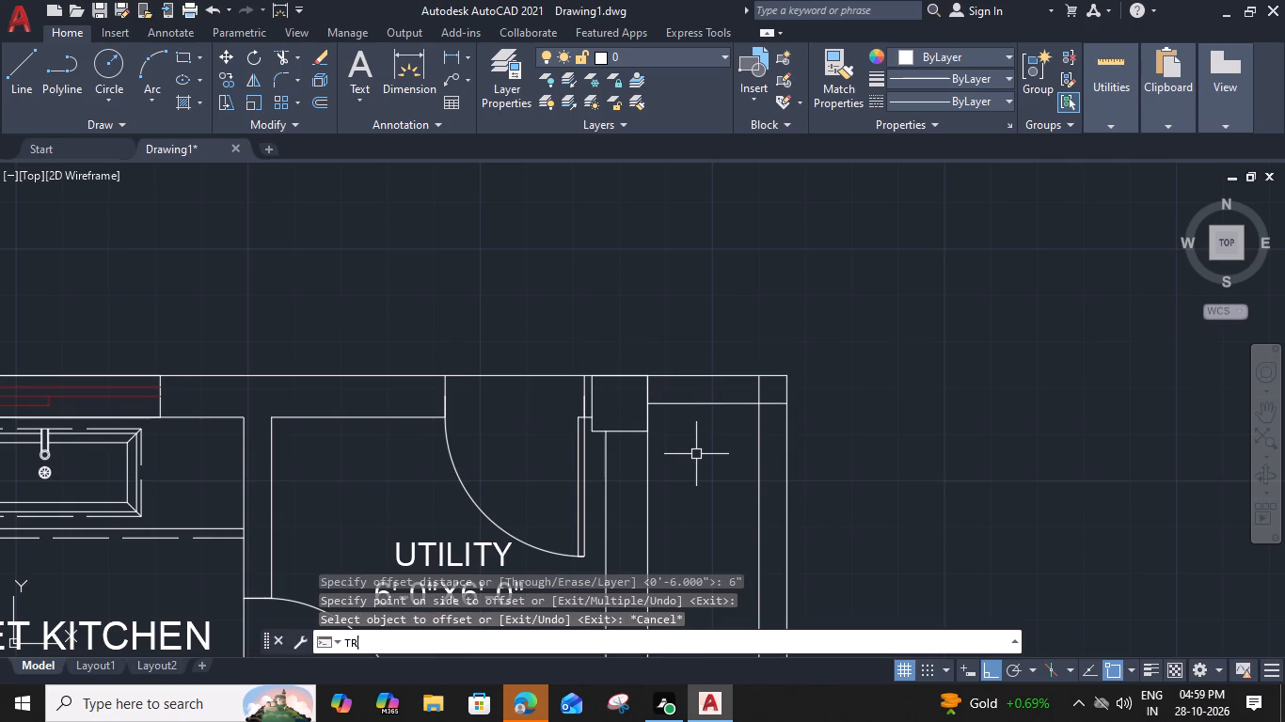
key("space")
left_click(762, 392)
left_click(768, 402)
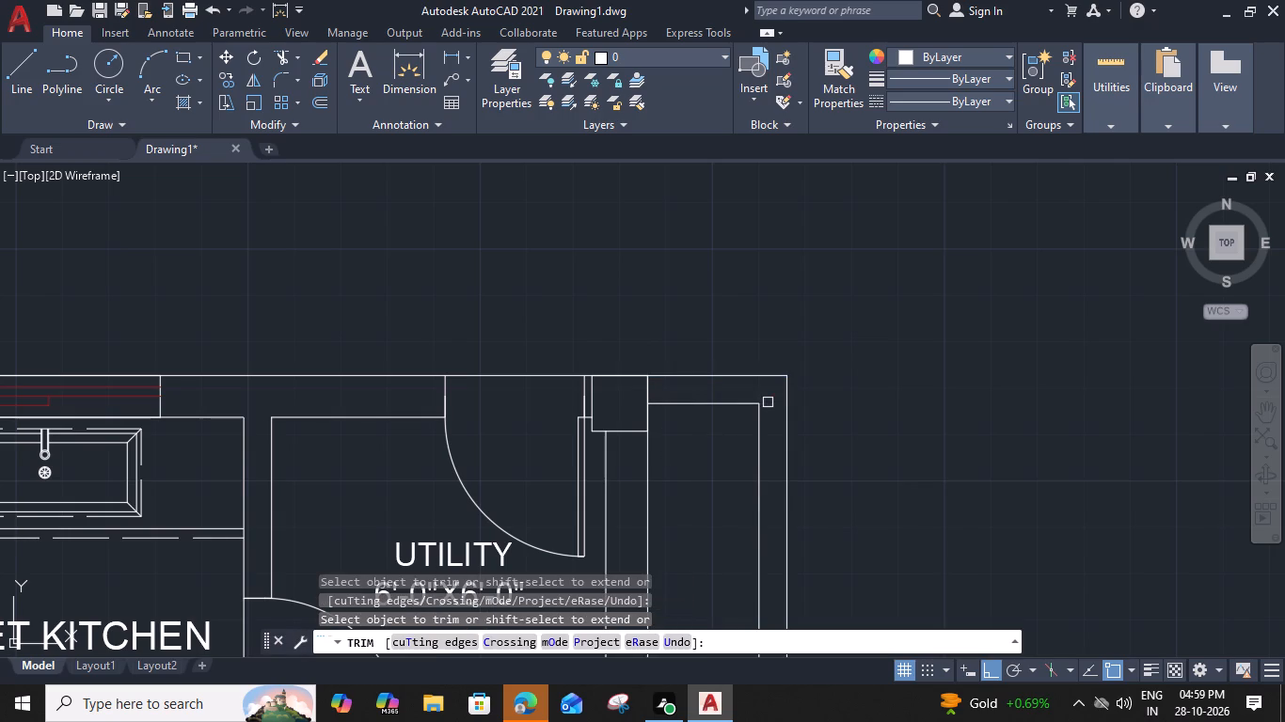
key("Escape")
Hatch the square column at the utility's outer corner with the SOLID pattern.
scroll(768, 402, "down", 2)
middle_click_drag(720, 526, 769, 293)
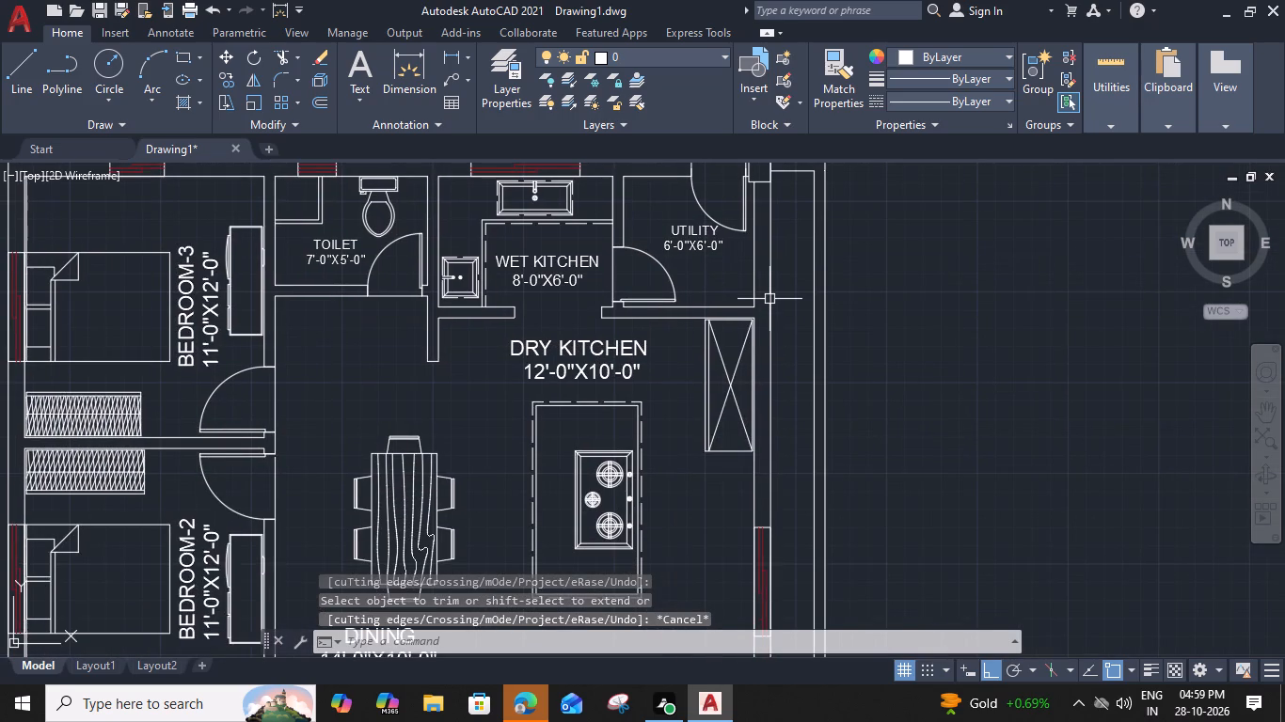
middle_click_drag(769, 271, 742, 465)
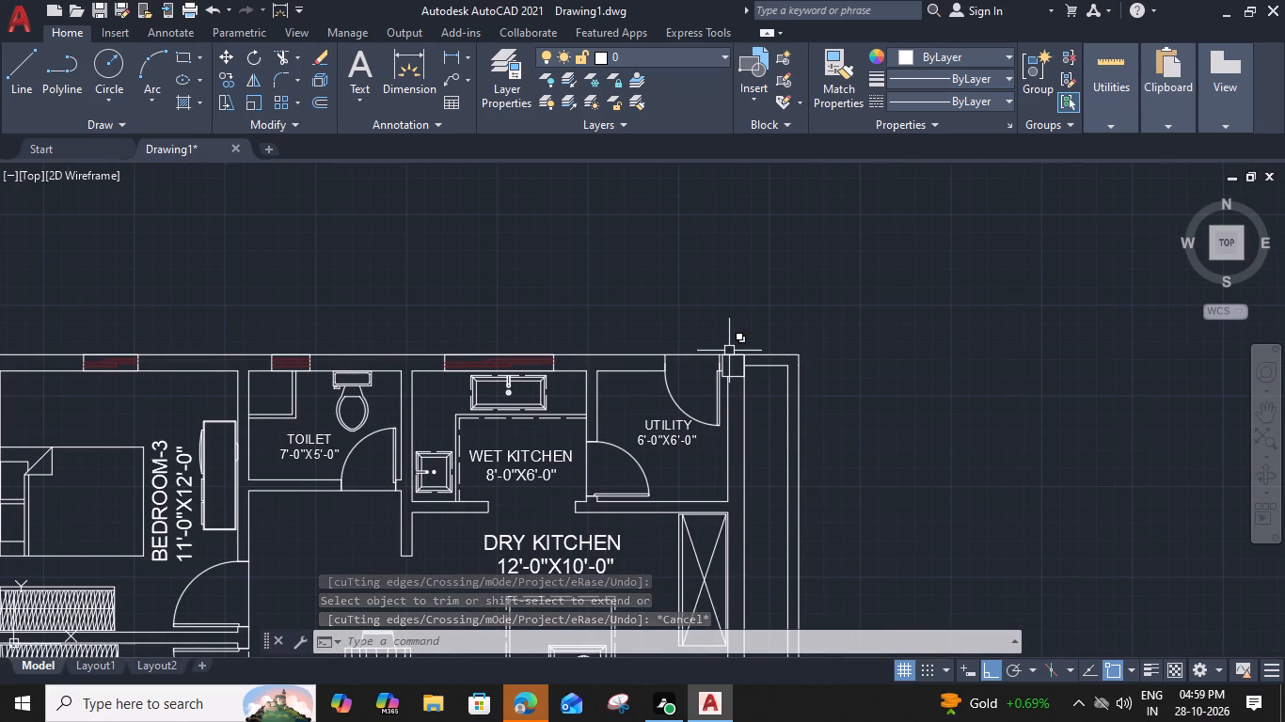
type("H")
key("space")
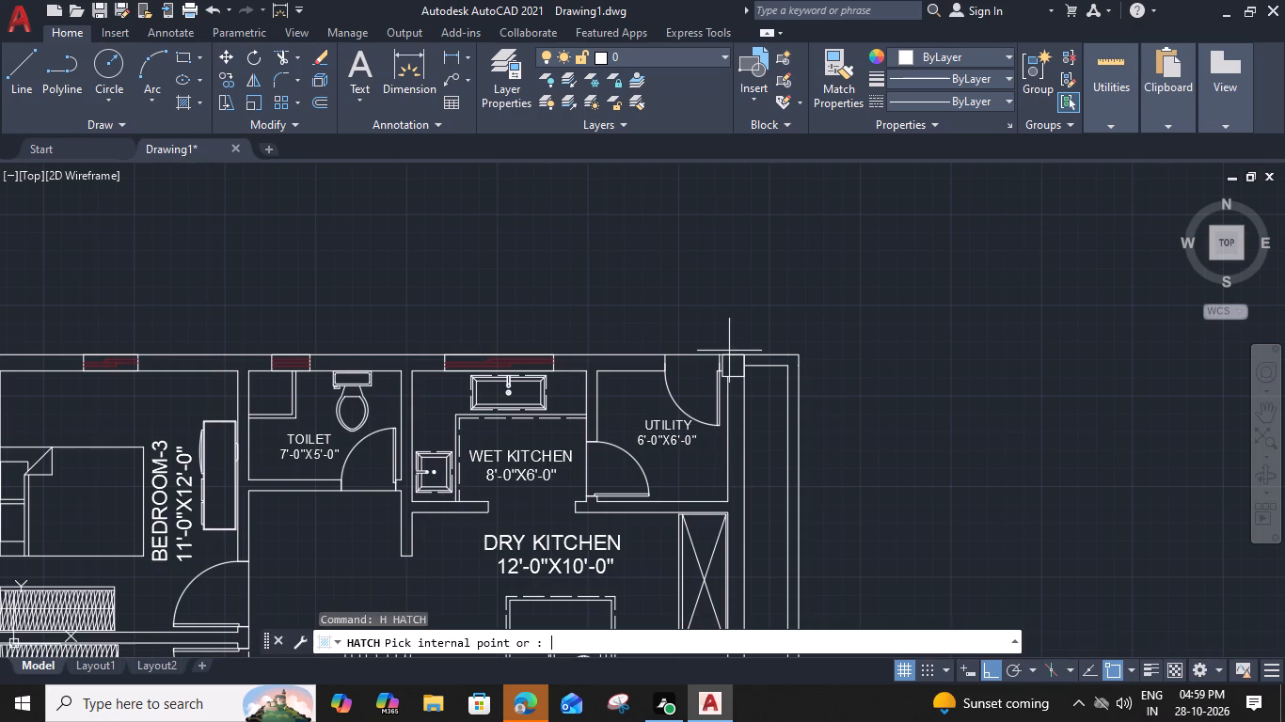
left_click(173, 81)
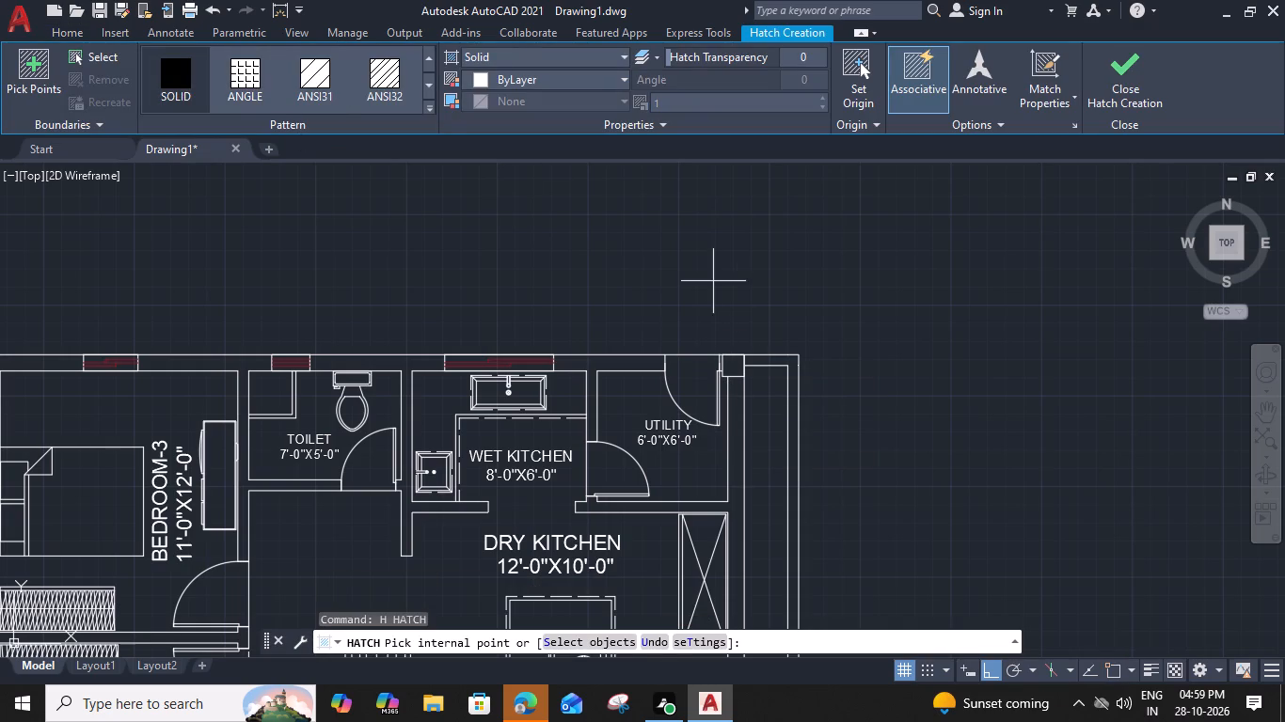
left_click(731, 363)
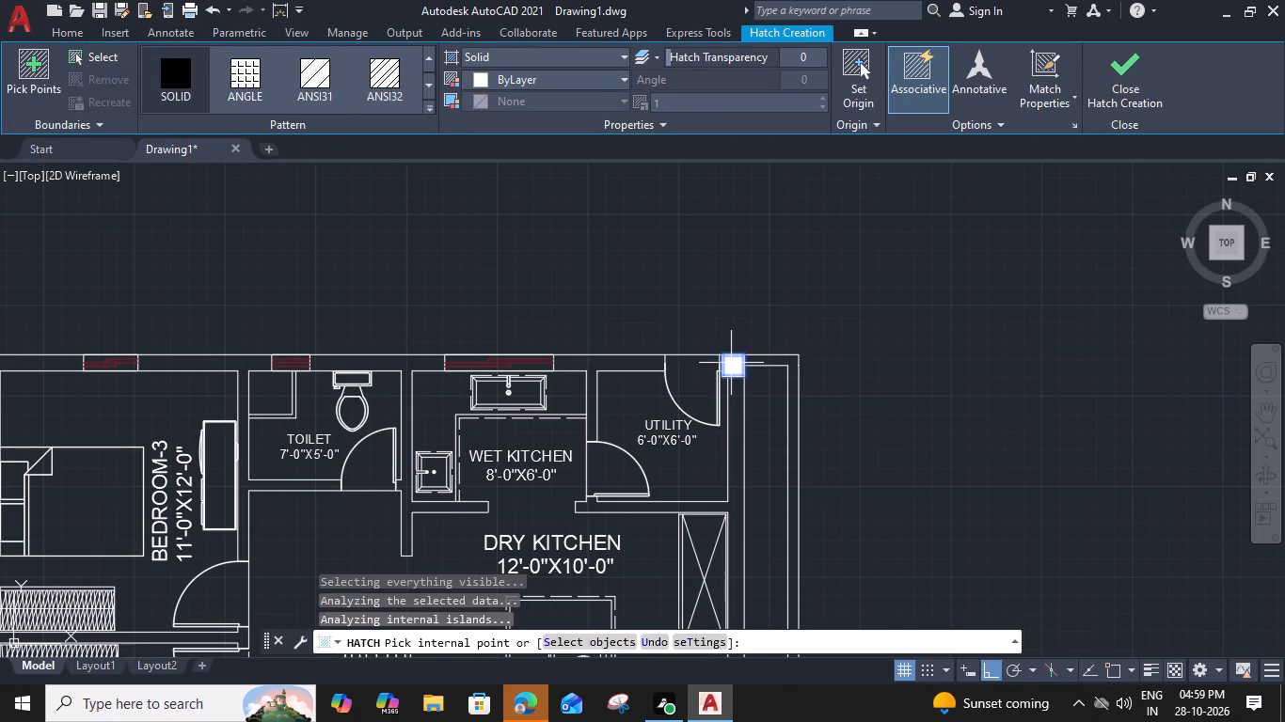
Add the two gate columns and the two corner columns along the front boundary wall to the SOLID hatch.
scroll(731, 363, "down", 4)
middle_click_drag(703, 458, 736, 254)
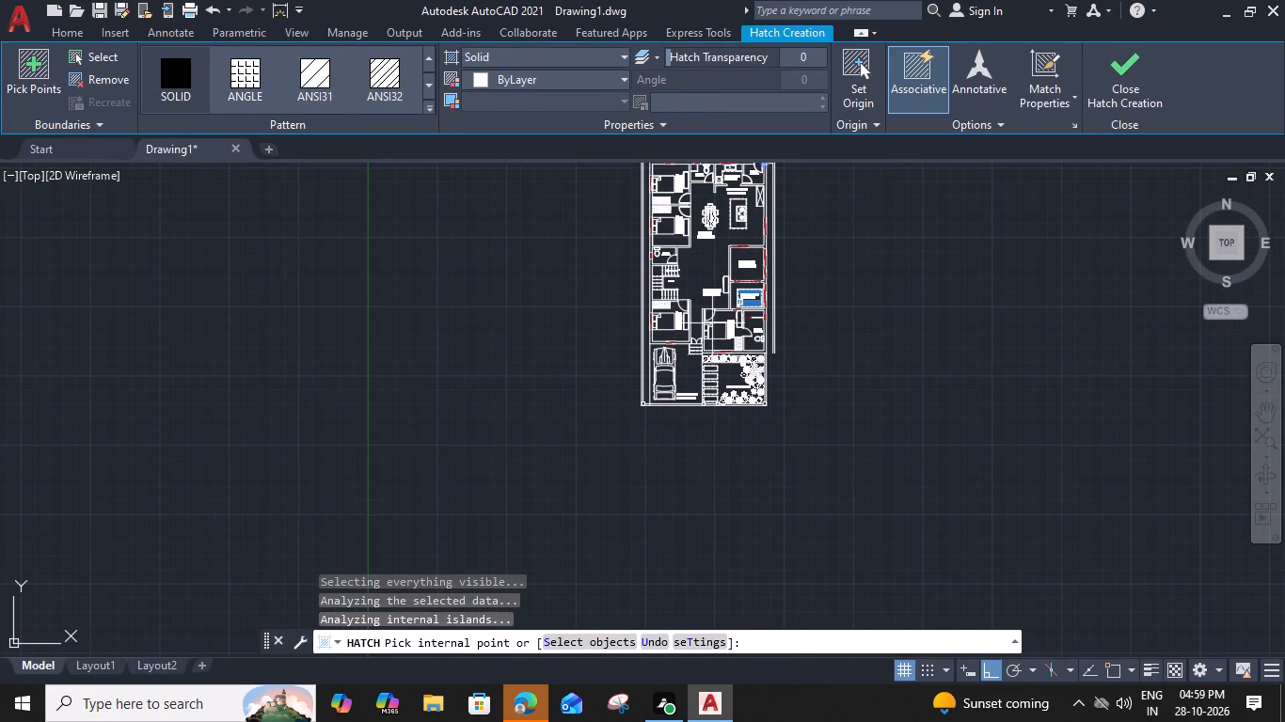
scroll(756, 311, "up", 2)
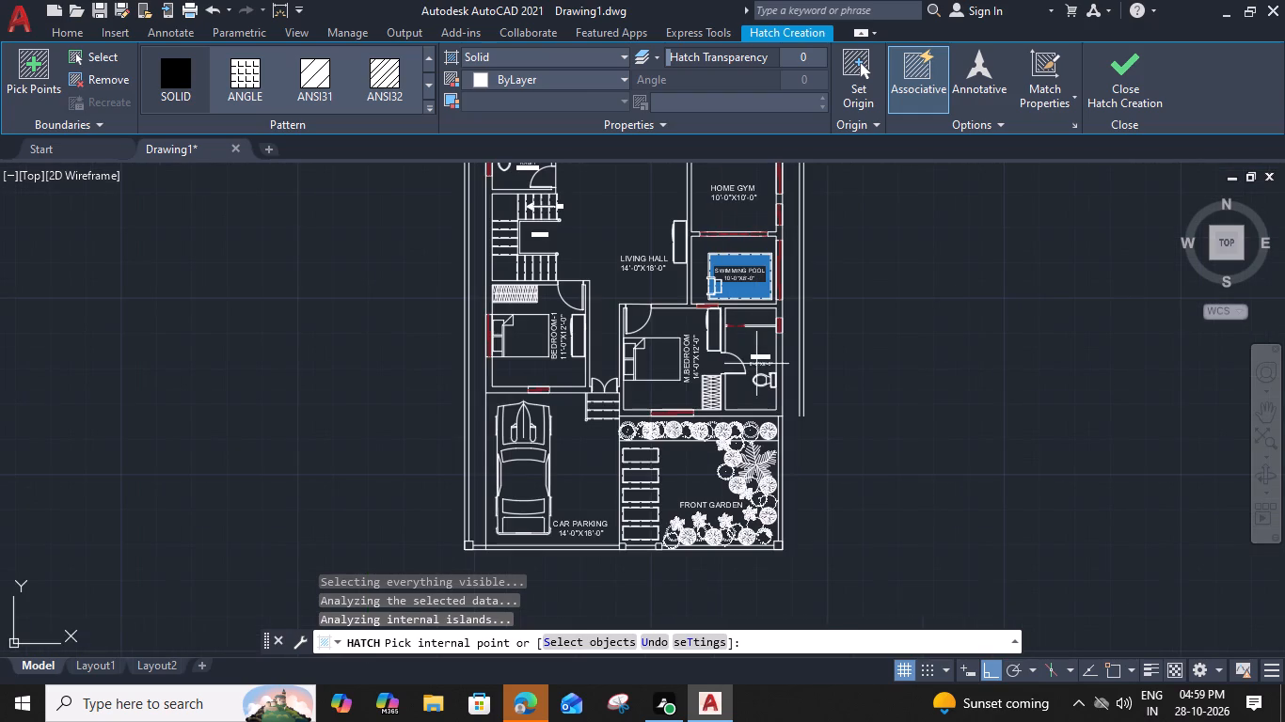
scroll(620, 562, "up", 2)
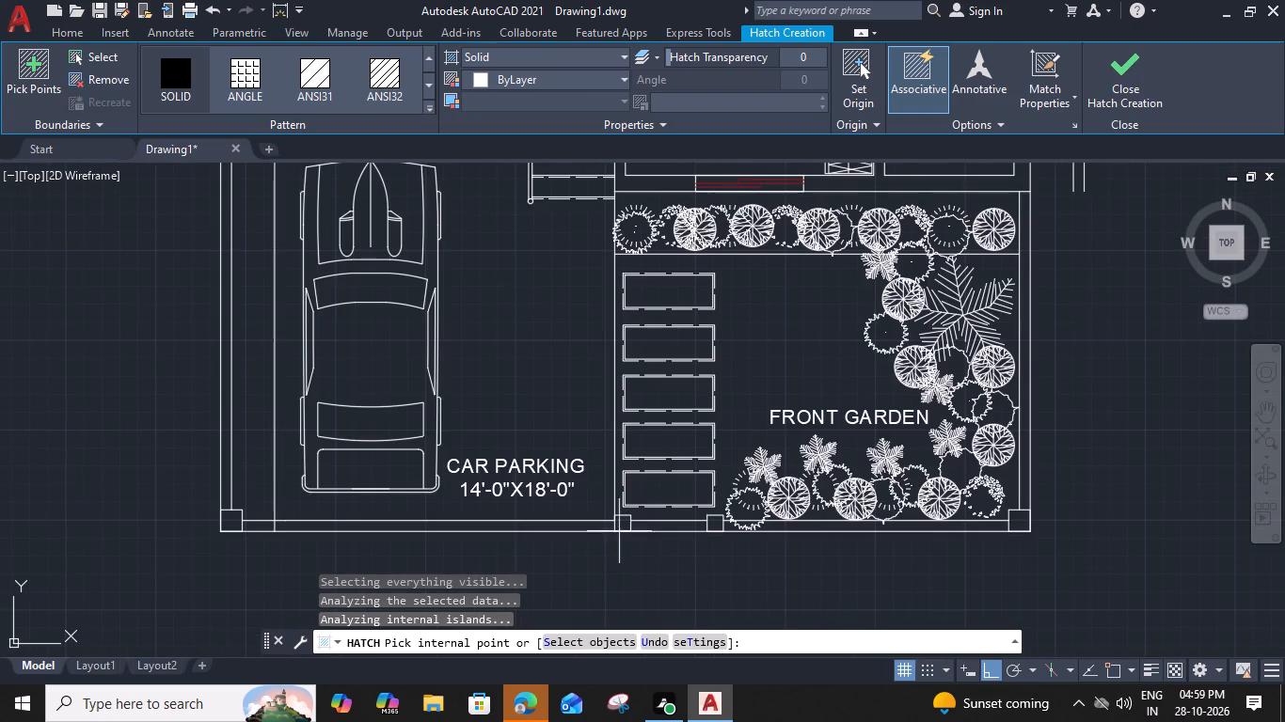
left_click(622, 525)
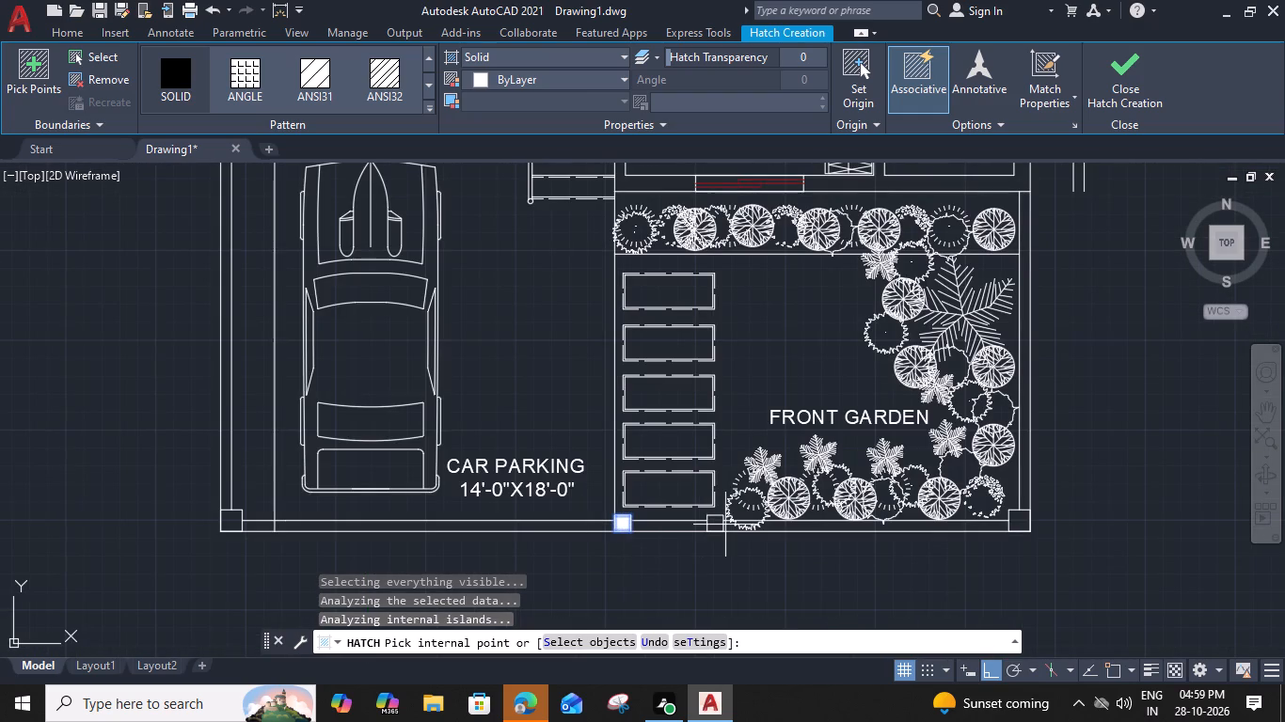
left_click(717, 522)
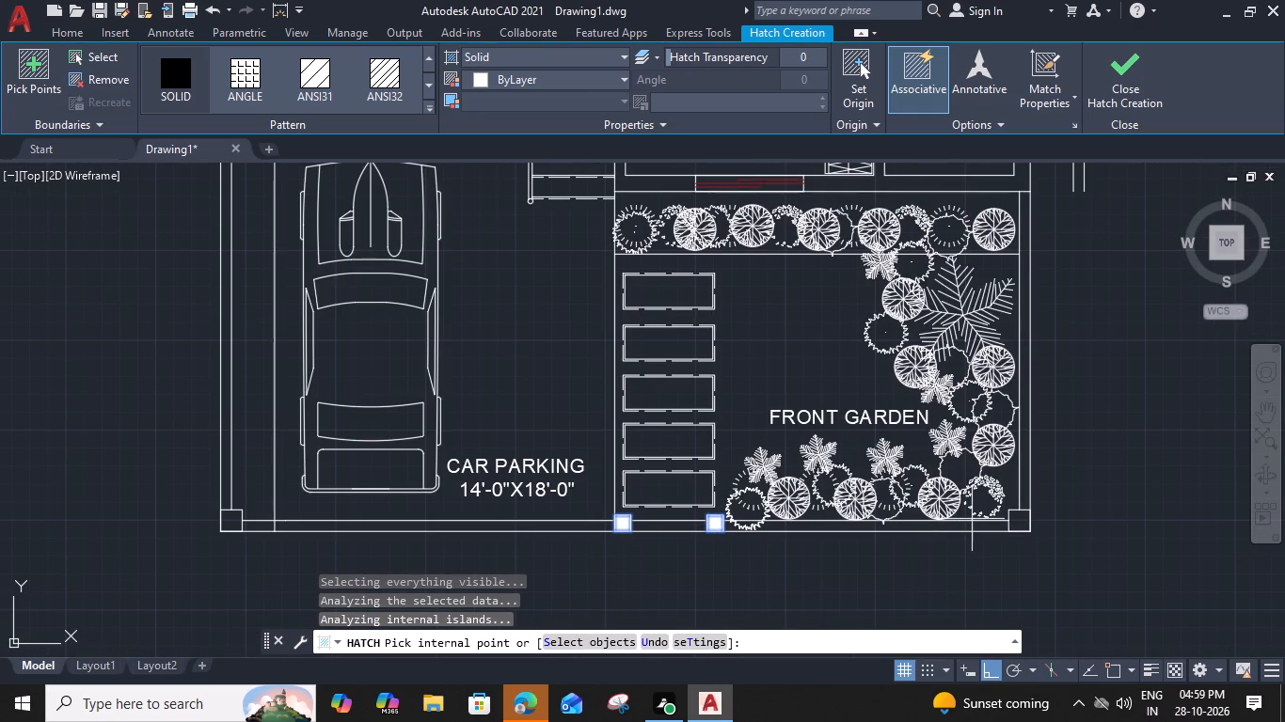
left_click(1022, 519)
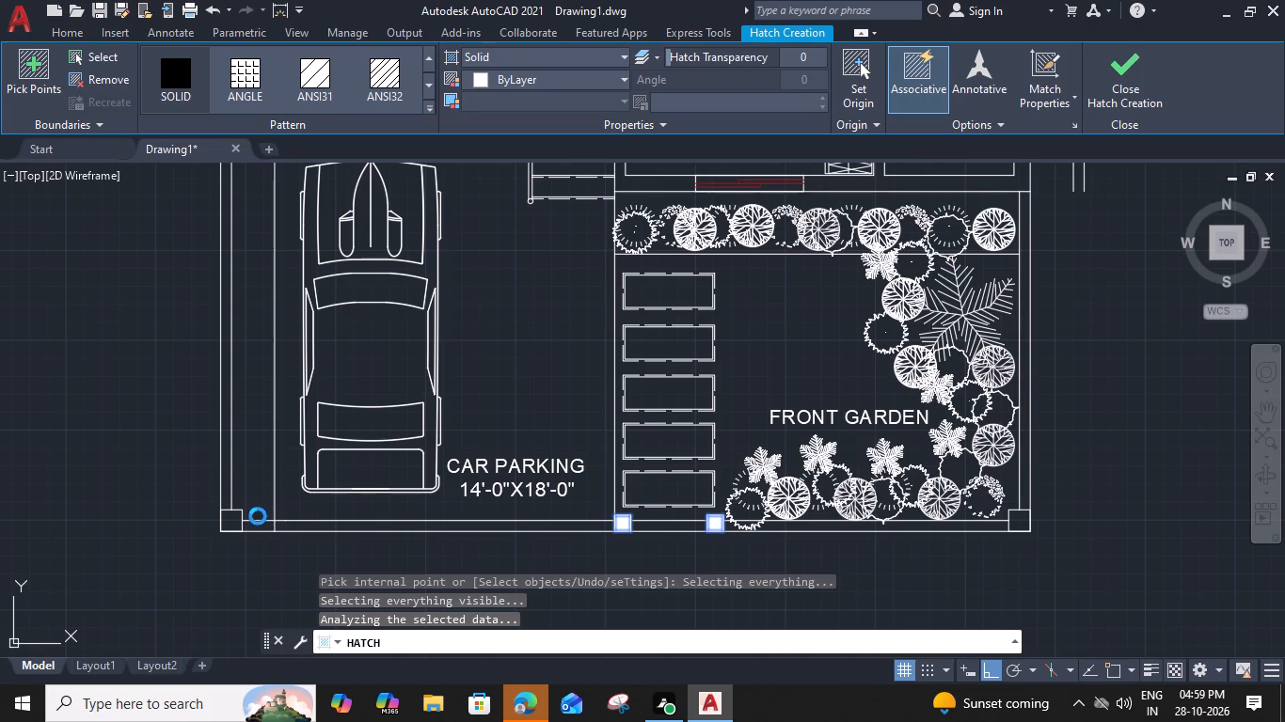
left_click(226, 518)
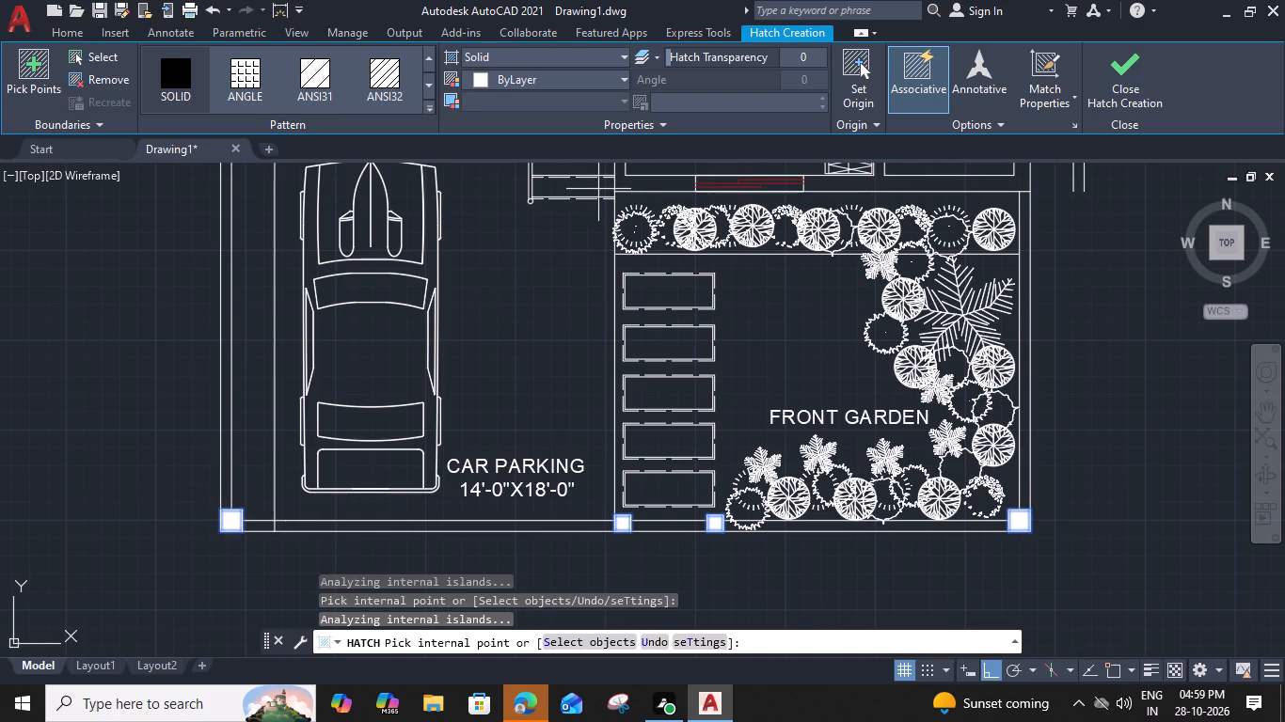
left_click(1126, 64)
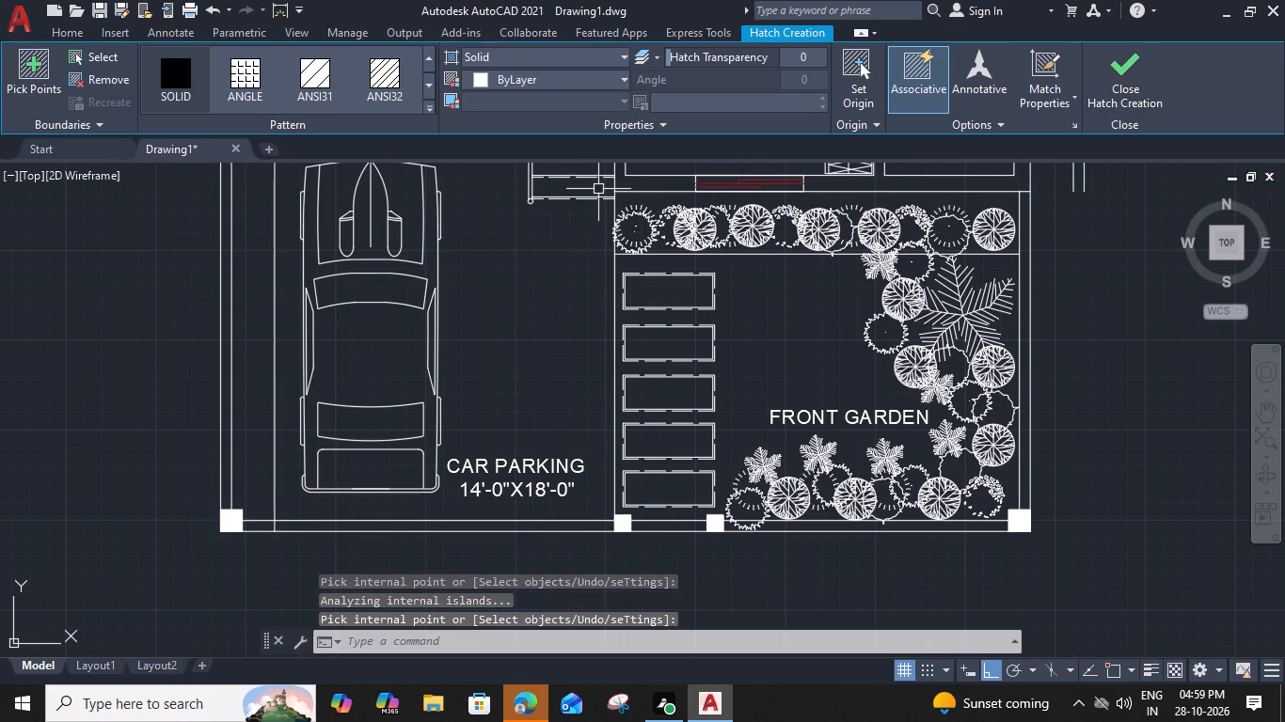
Draw two crossing diagonal lines within the front boundary wall across the car parking gate opening, up to the gate column.
middle_click_drag(491, 471, 753, 410)
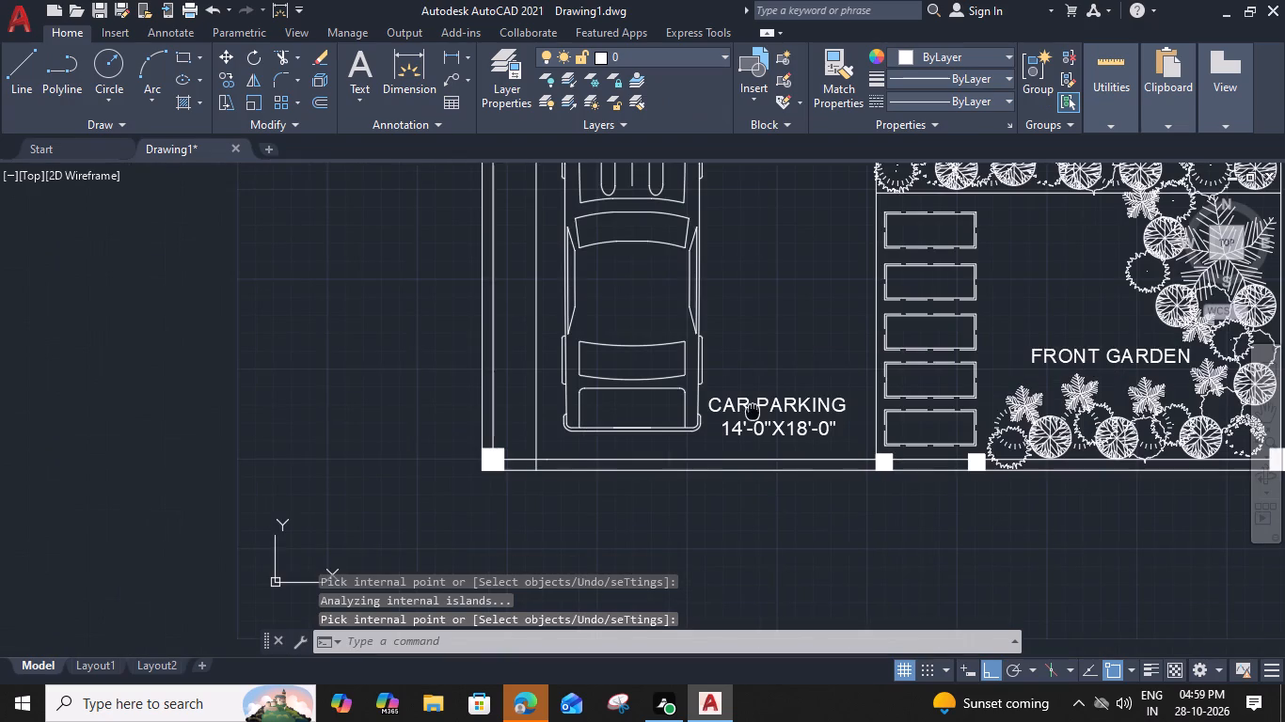
scroll(551, 463, "up", 2)
type("L")
key("space")
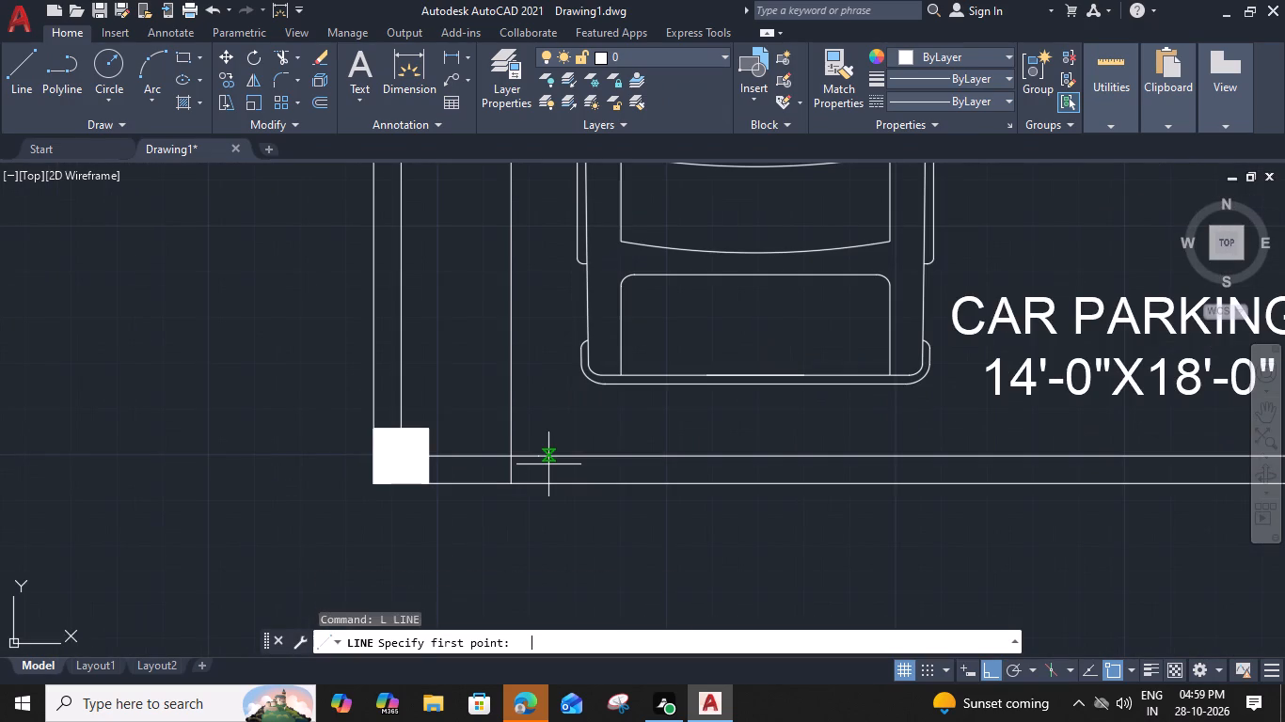
left_click(507, 486)
scroll(539, 483, "down", 3)
scroll(802, 479, "up", 4)
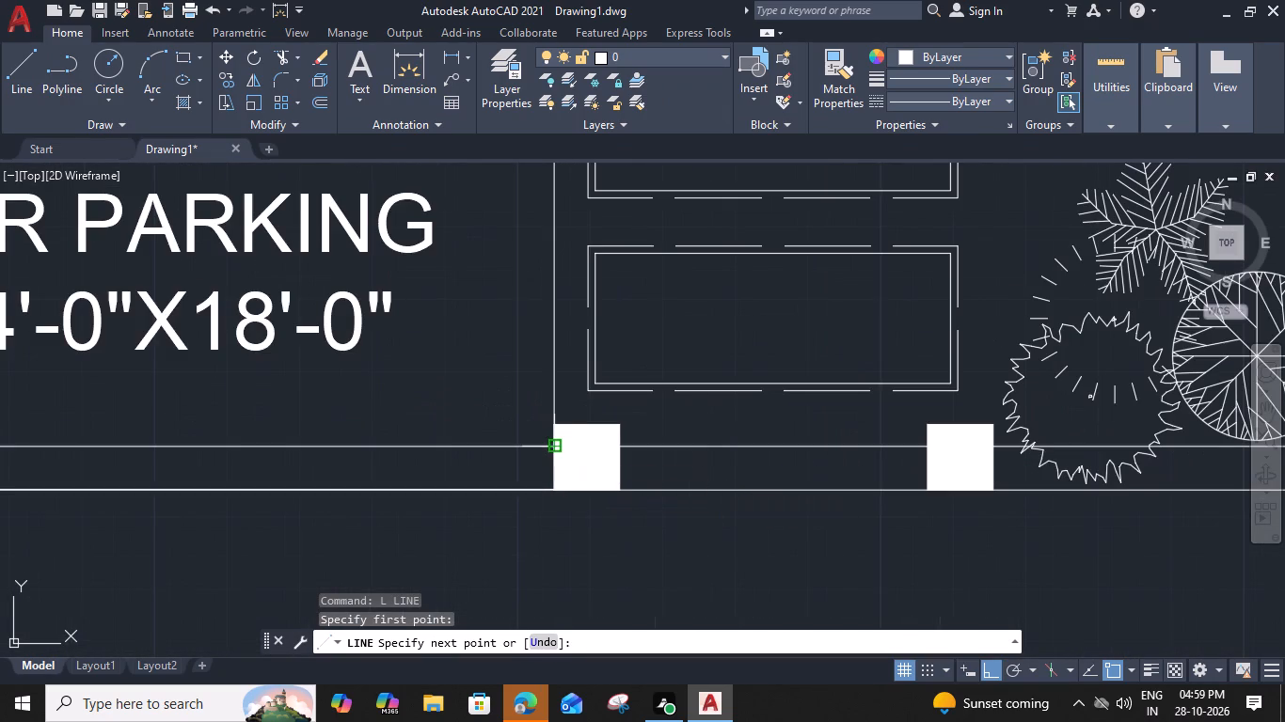
left_click(556, 447)
key("space")
key("space")
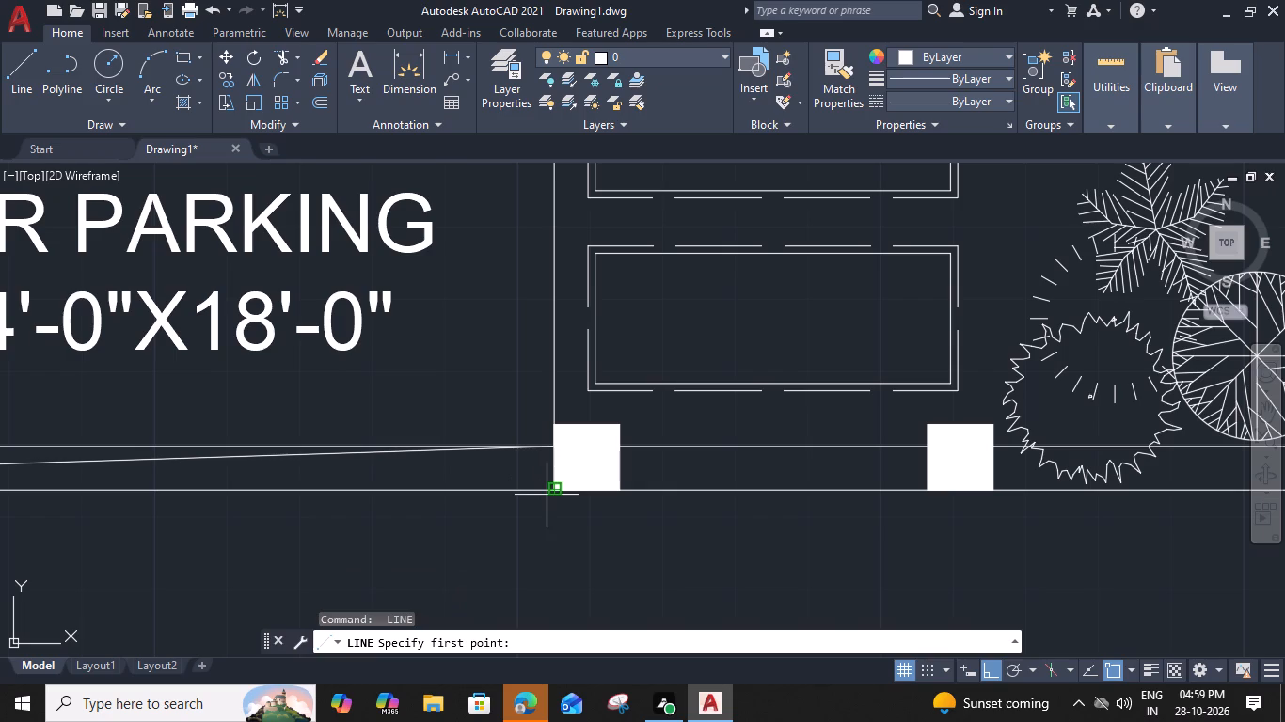
left_click(550, 490)
middle_click_drag(444, 488, 1213, 514)
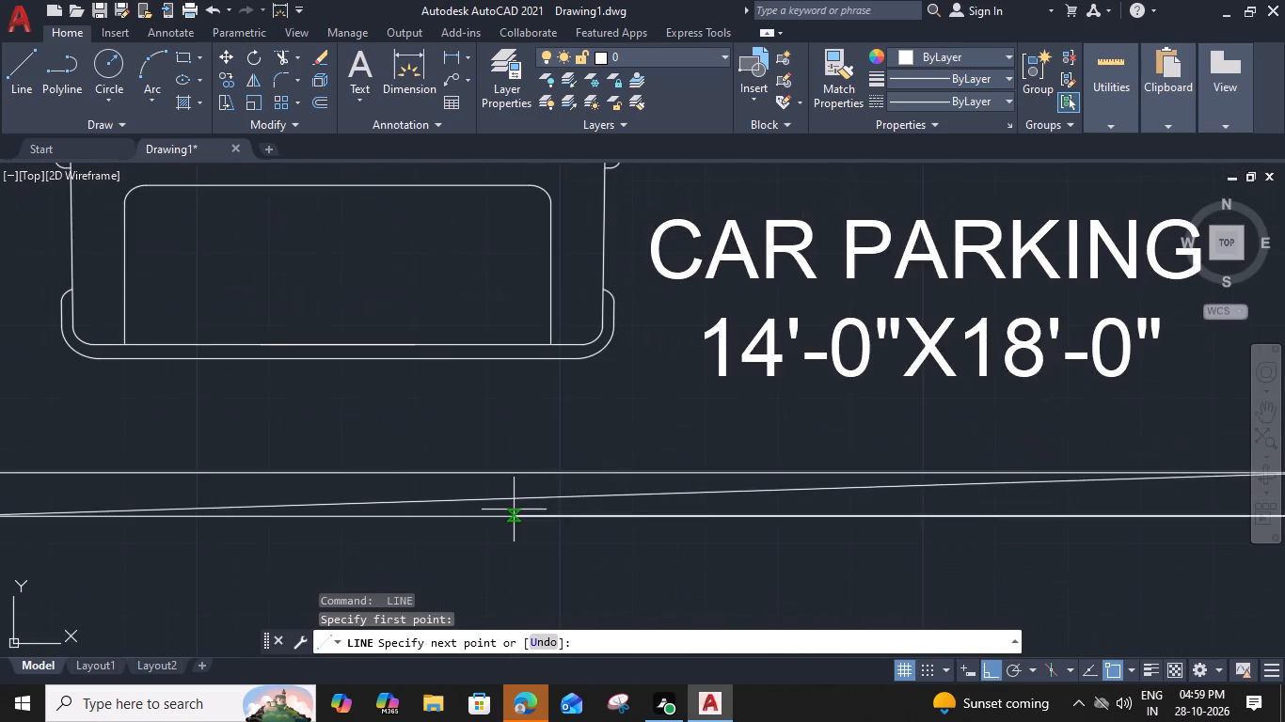
middle_click_drag(519, 510, 1038, 500)
left_click(468, 463)
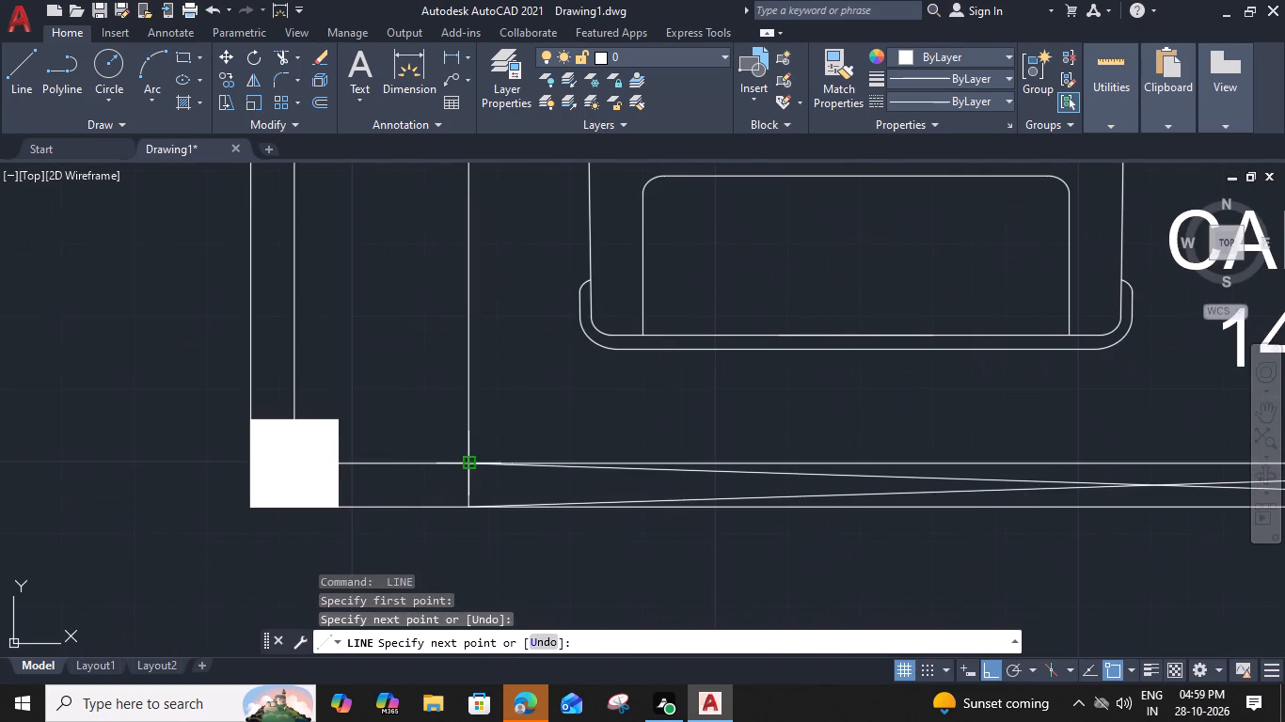
key("space")
Set the two crossing car parking gate lines to linetype ACAD_ISO02W100 and dark red colour 153,27,30.
left_click(1112, 479)
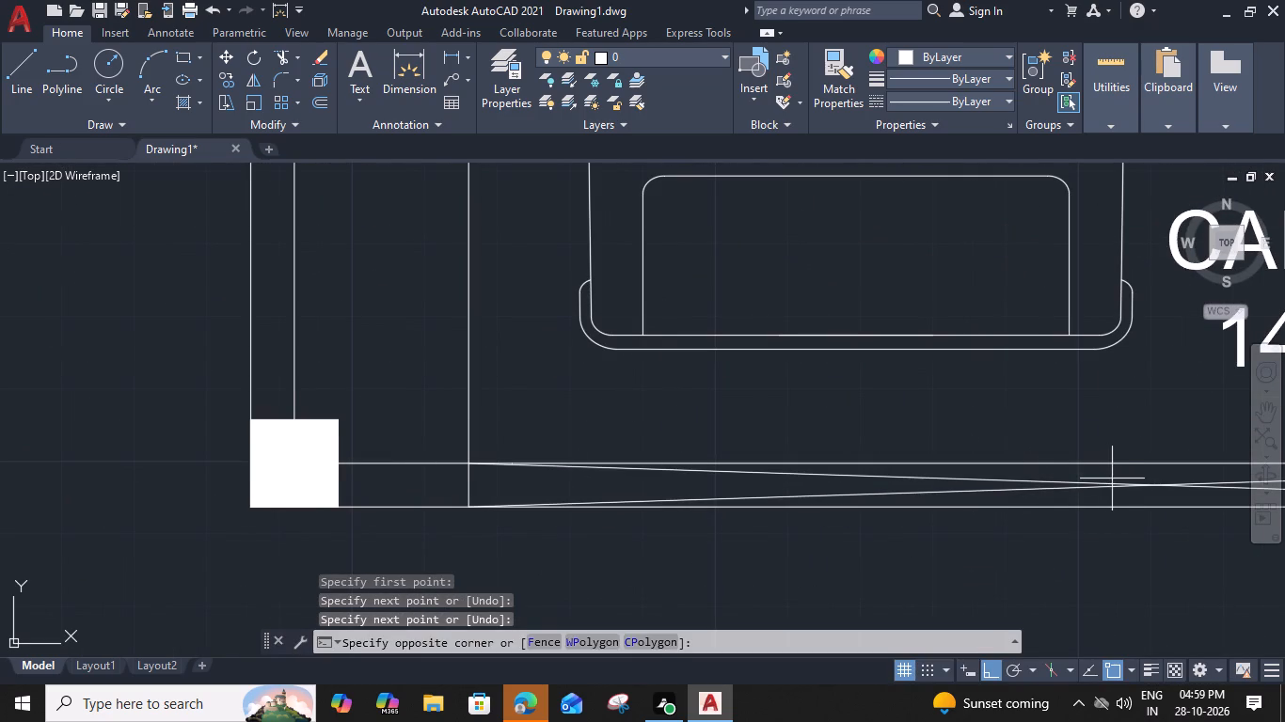
left_click(1084, 500)
left_click(981, 100)
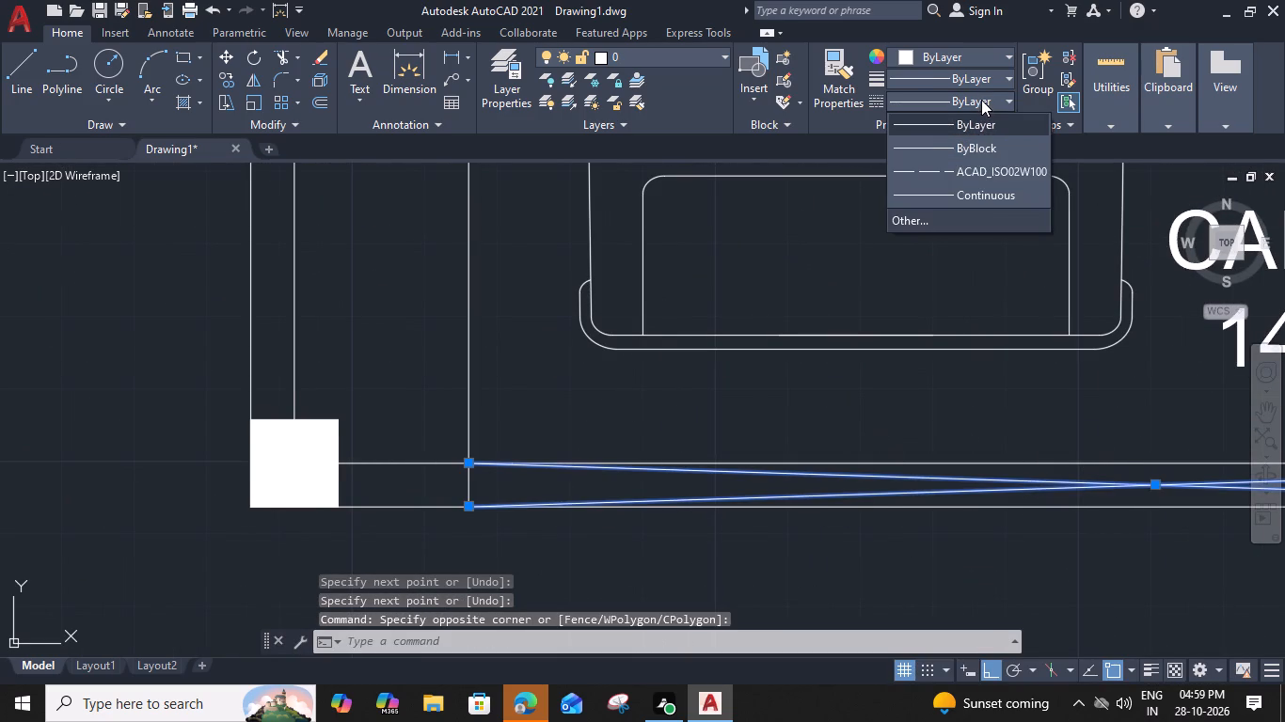
left_click(979, 169)
left_click(991, 59)
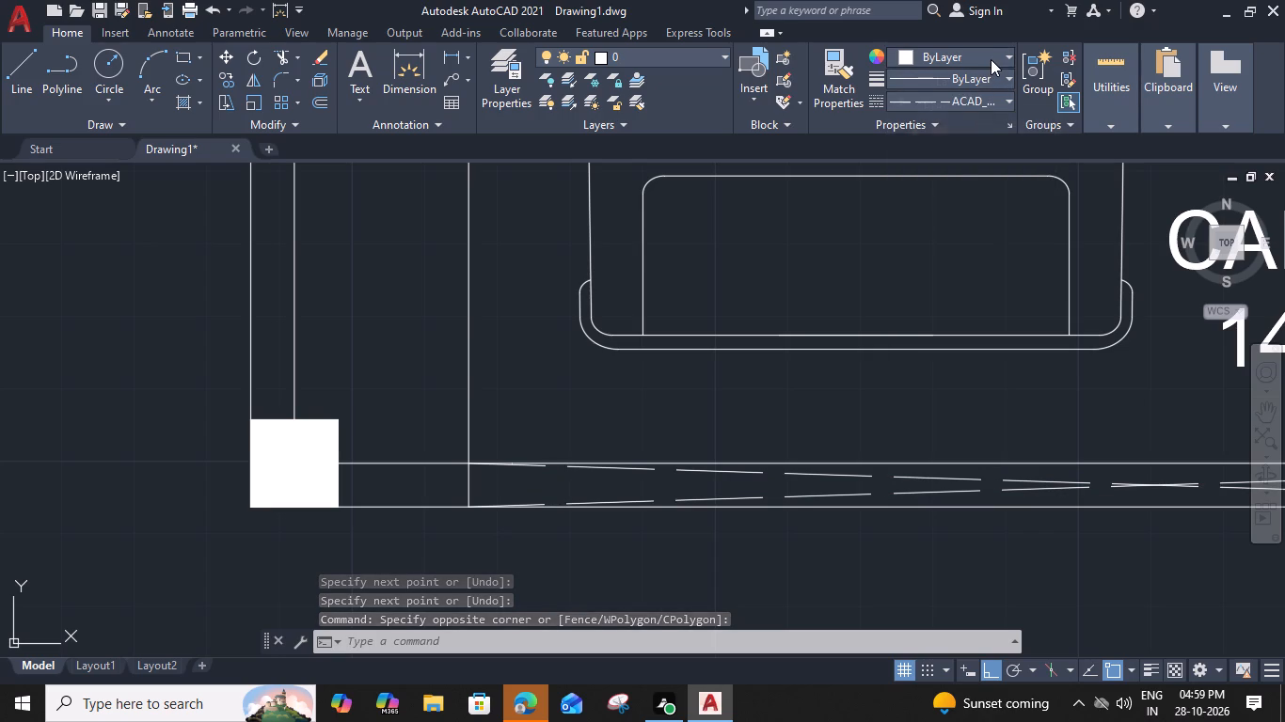
left_click(960, 133)
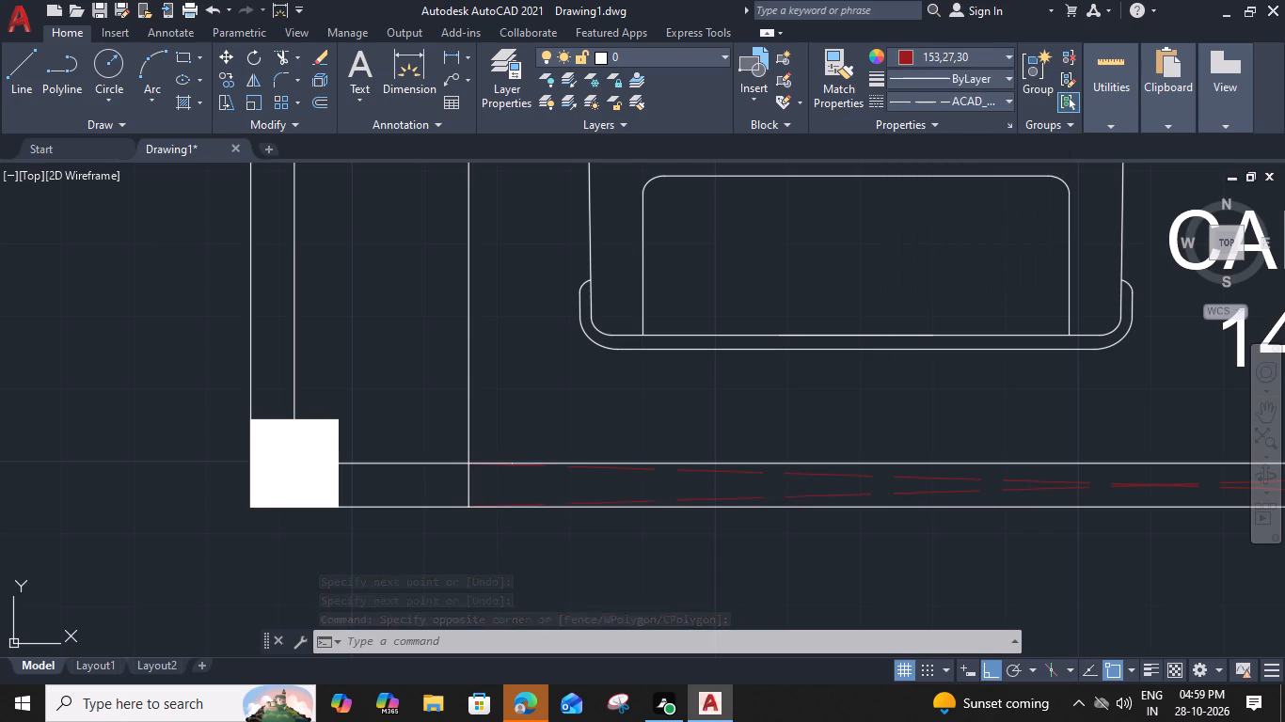
Draw two crossing diagonal lines within the front boundary wall between the two gate columns at the garden path.
scroll(949, 396, "down", 2)
middle_click_drag(995, 403, 562, 389)
key("space")
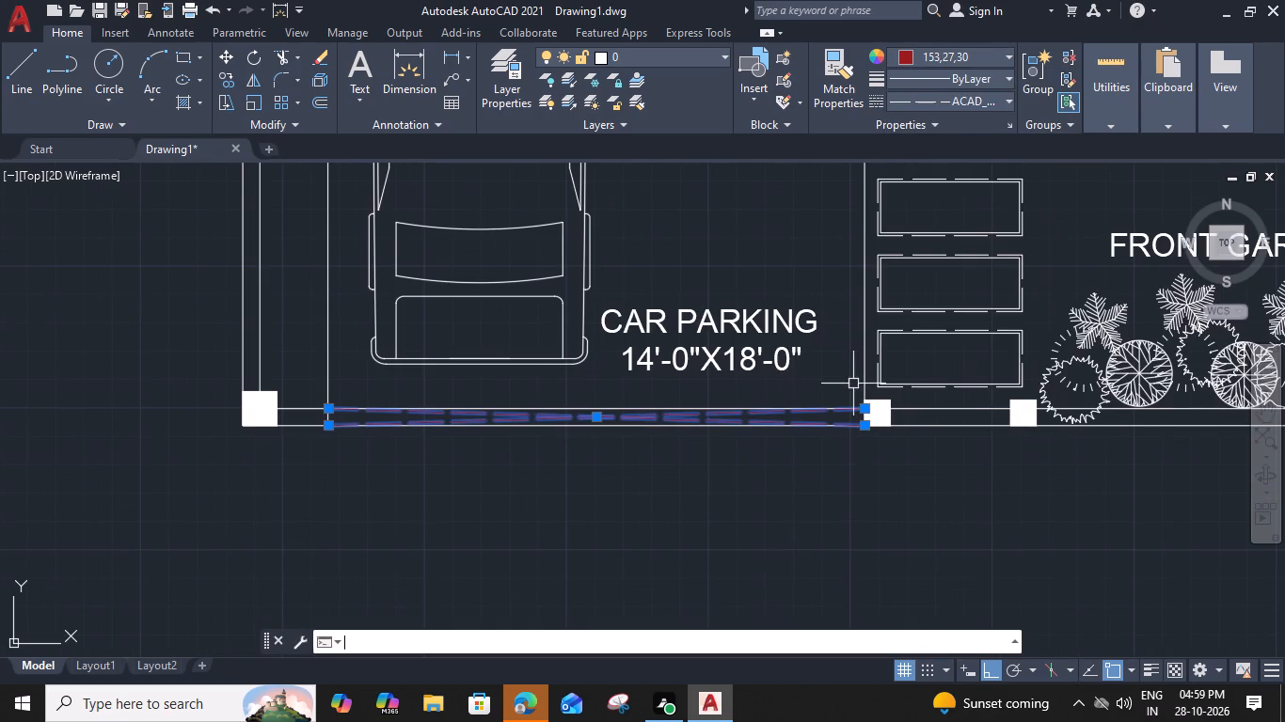
scroll(981, 426, "up", 2)
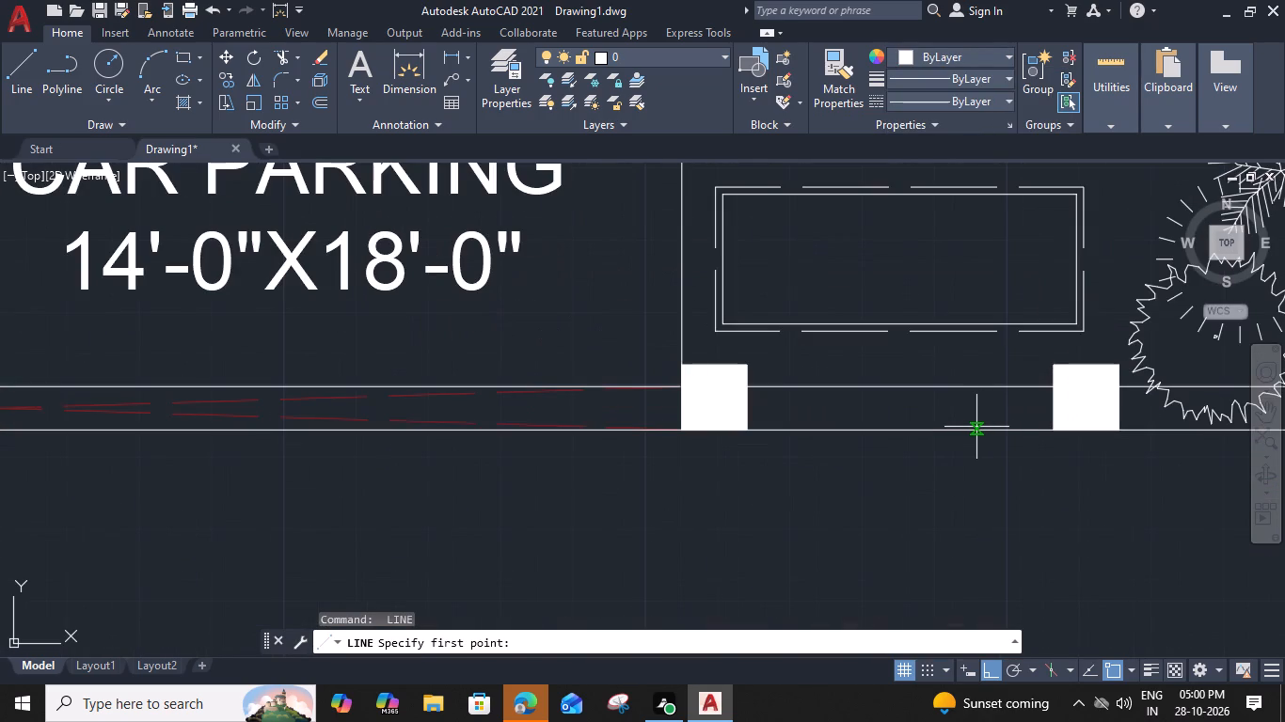
key("l")
key("space")
left_click(749, 435)
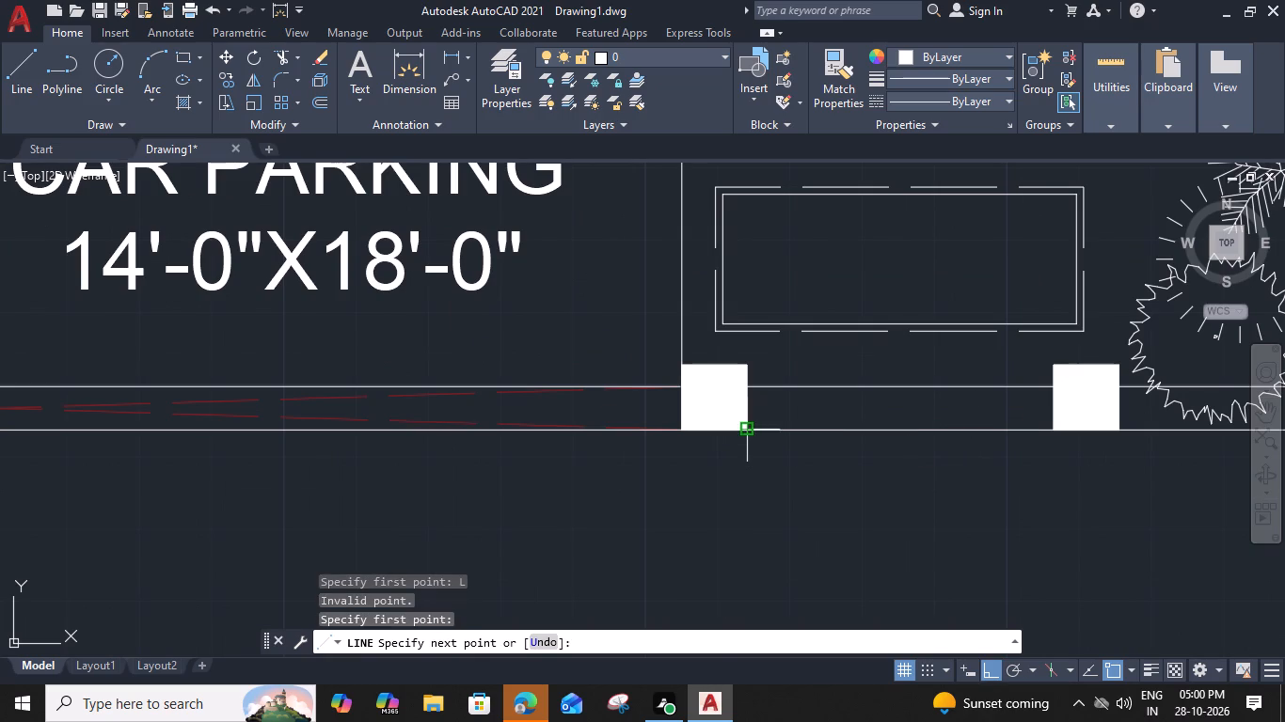
left_click(1060, 388)
key("space")
key("space")
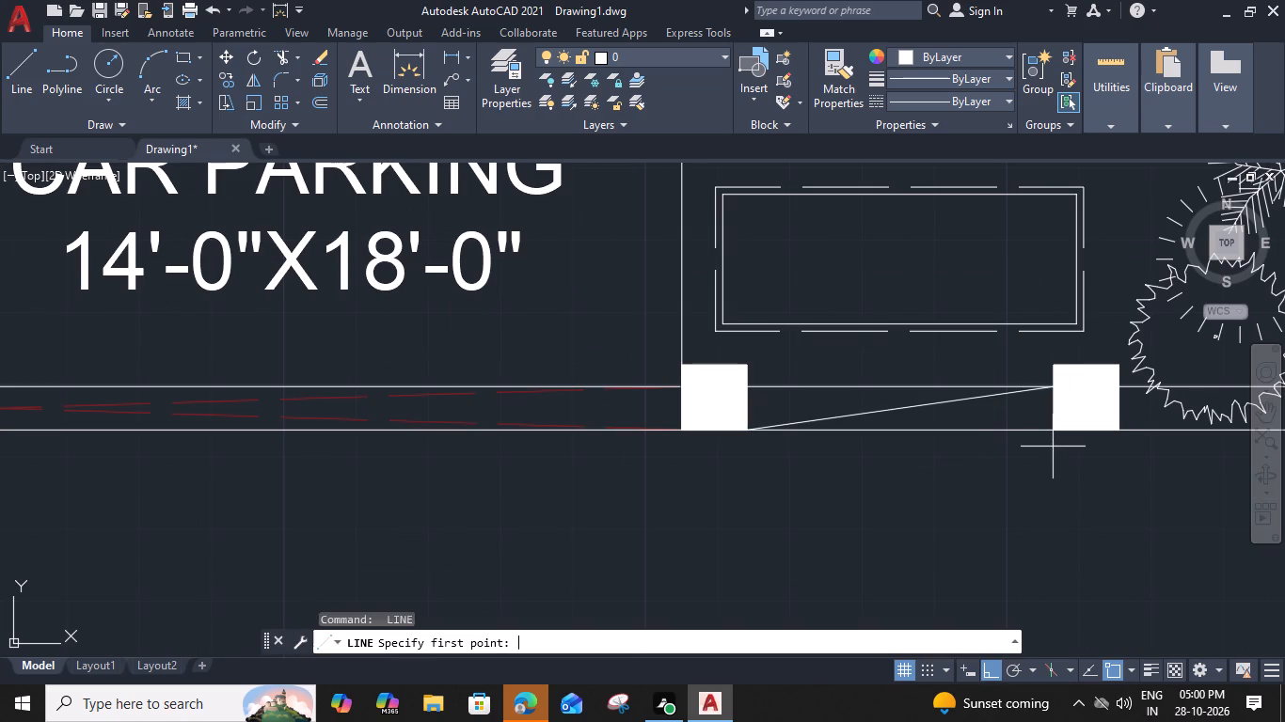
left_click(1053, 429)
left_click(747, 386)
key("space")
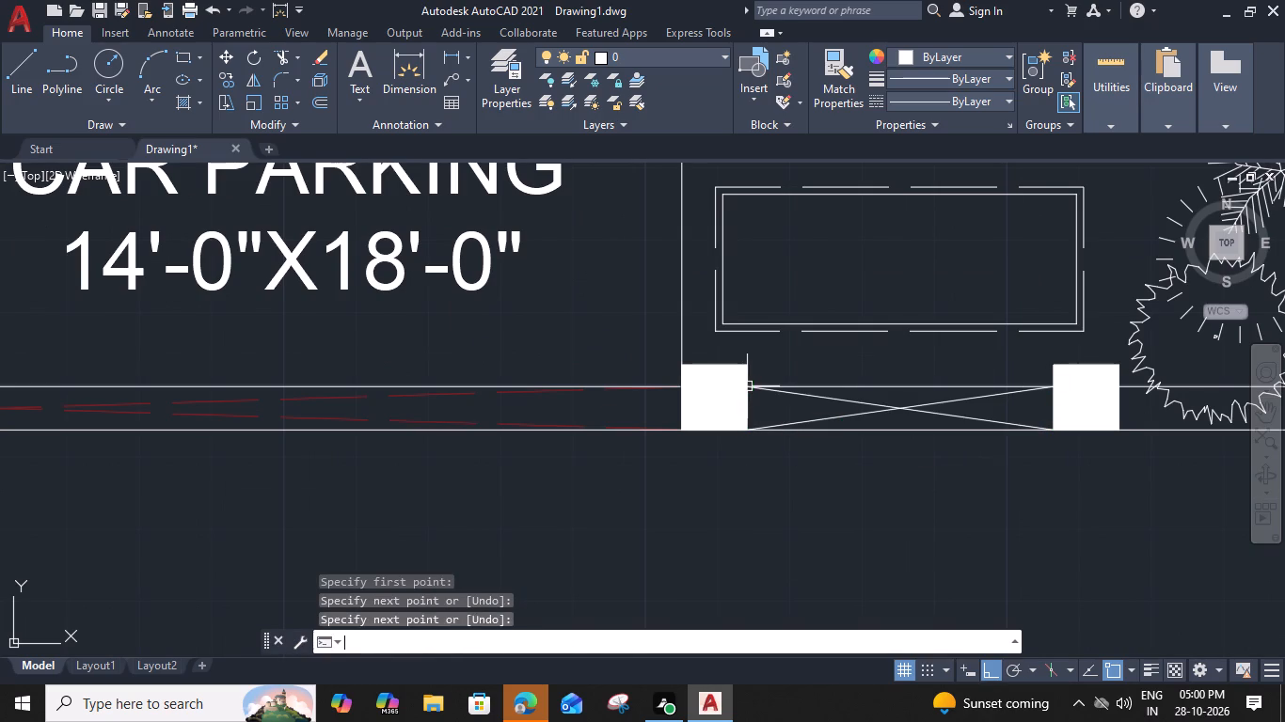
Set the two crossing lines between the gate columns to the ACAD_ISO dashed linetype and dark red colour 153,27,30.
left_click(913, 397)
left_click(899, 419)
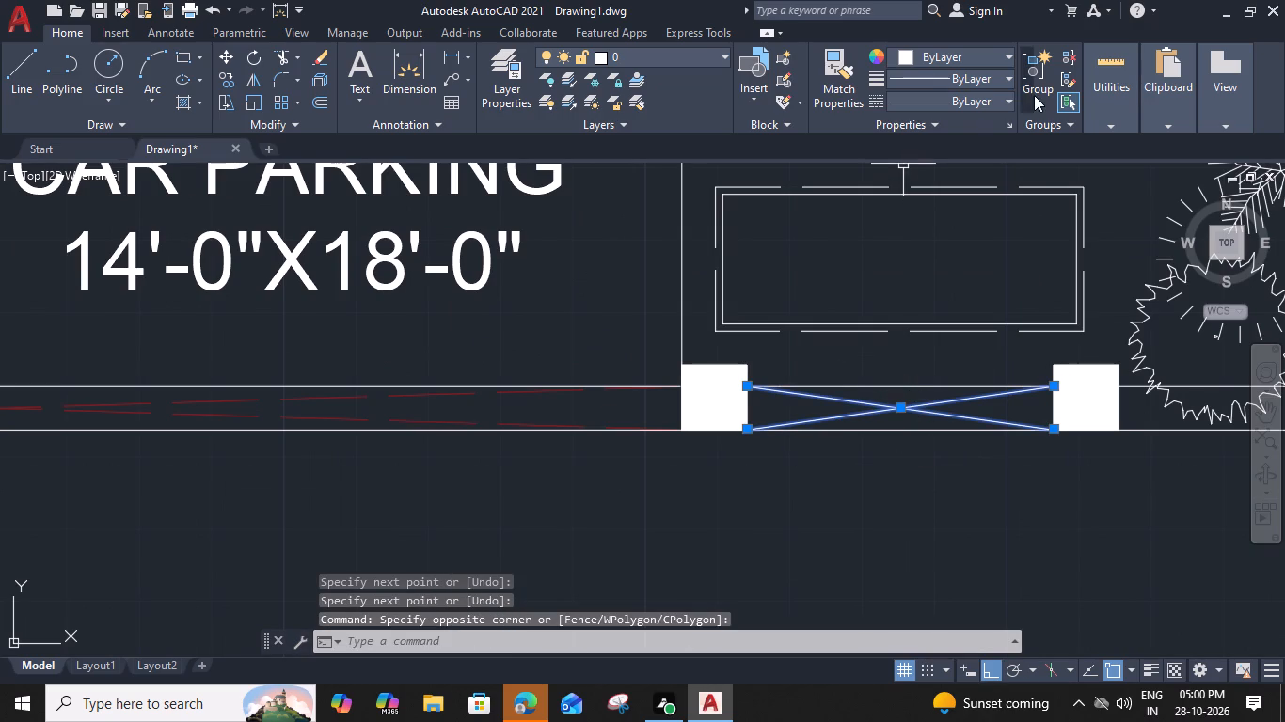
left_click(1006, 102)
left_click(985, 165)
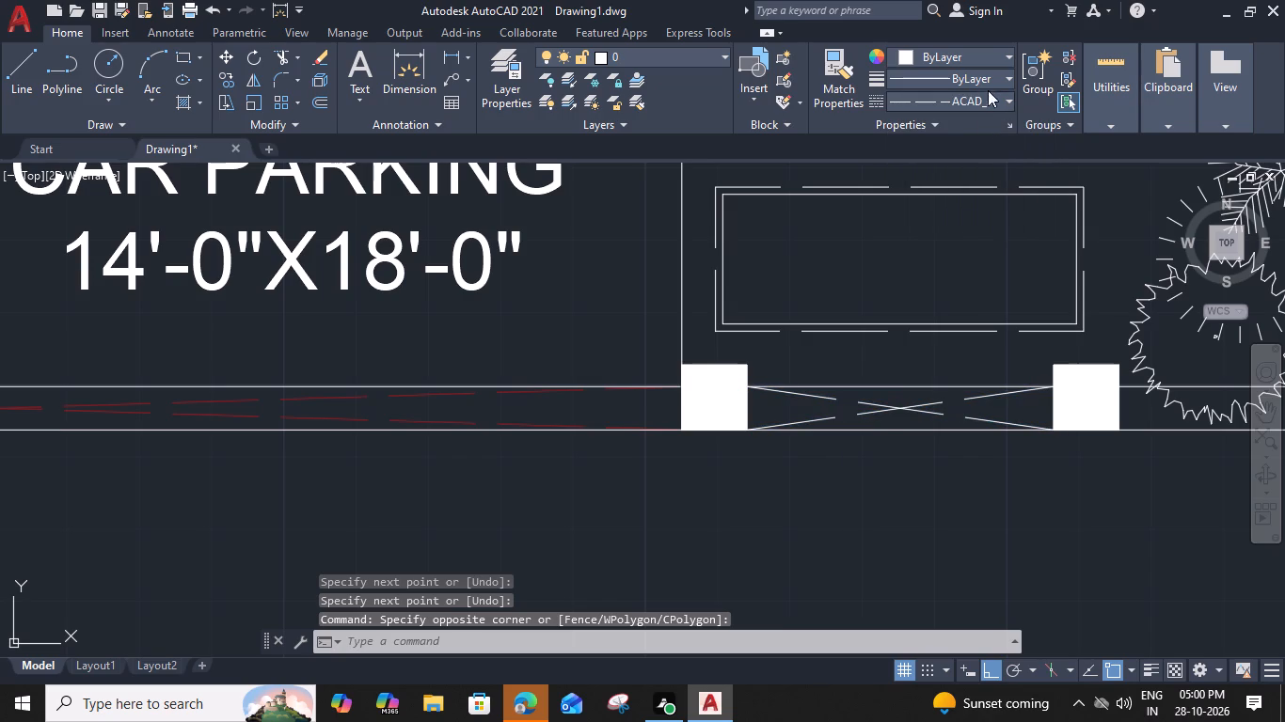
left_click(996, 61)
left_click(960, 132)
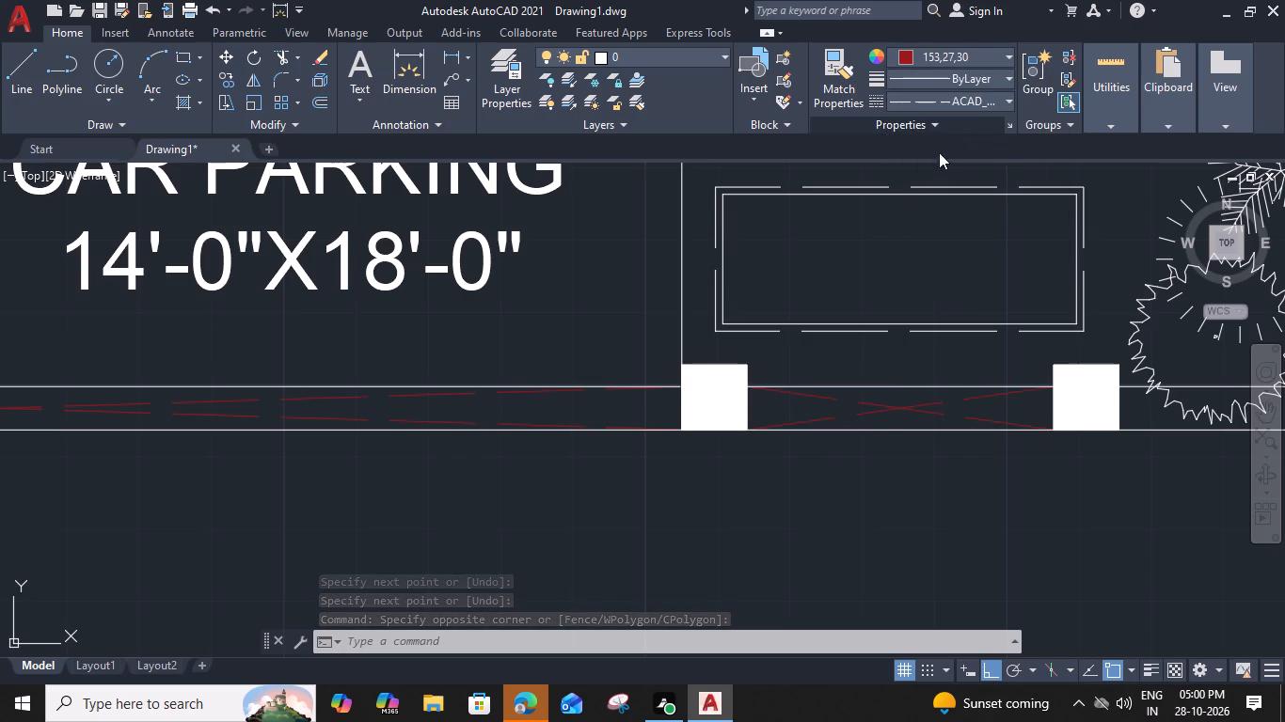
key("space")
scroll(874, 329, "down", 3)
middle_click_drag(924, 384, 771, 416)
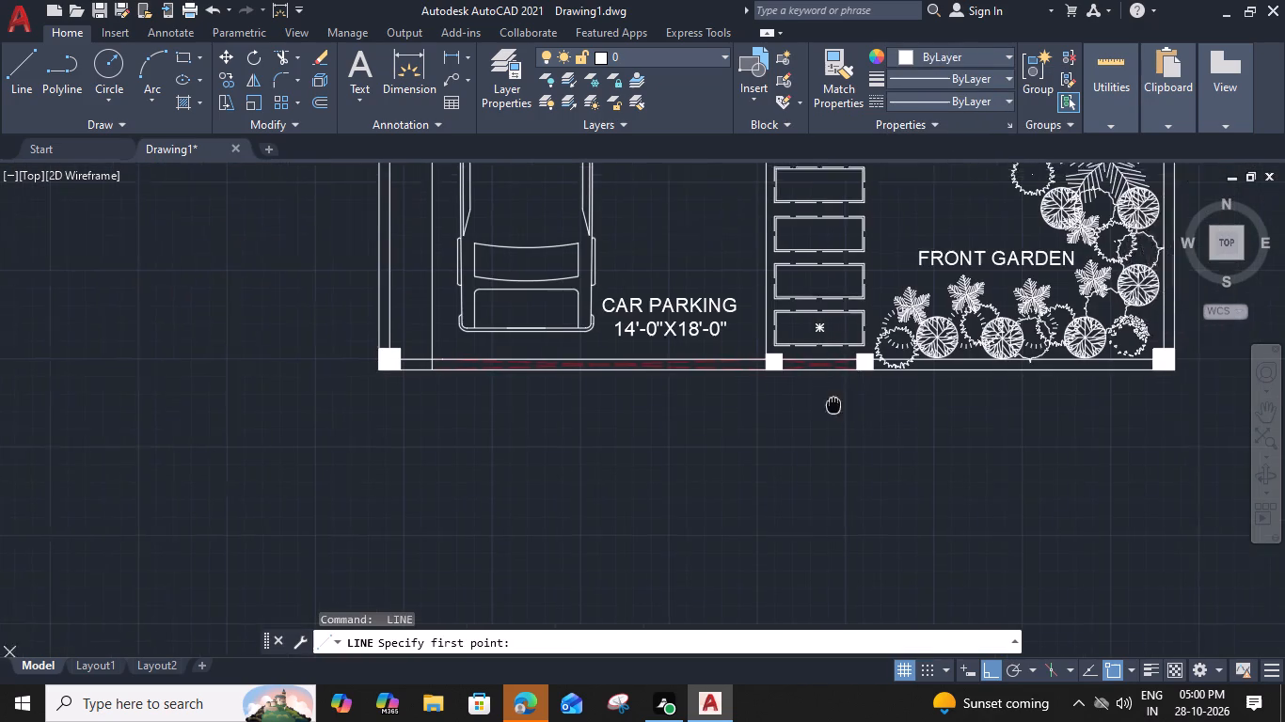
middle_click_drag(771, 416, 660, 487)
scroll(735, 212, "down", 1)
key("Escape")
Hatch the Bedroom-1 wall beside the main entrance, from the bedroom door round to the front window, with the ANSI32 pattern.
scroll(732, 222, "down", 1)
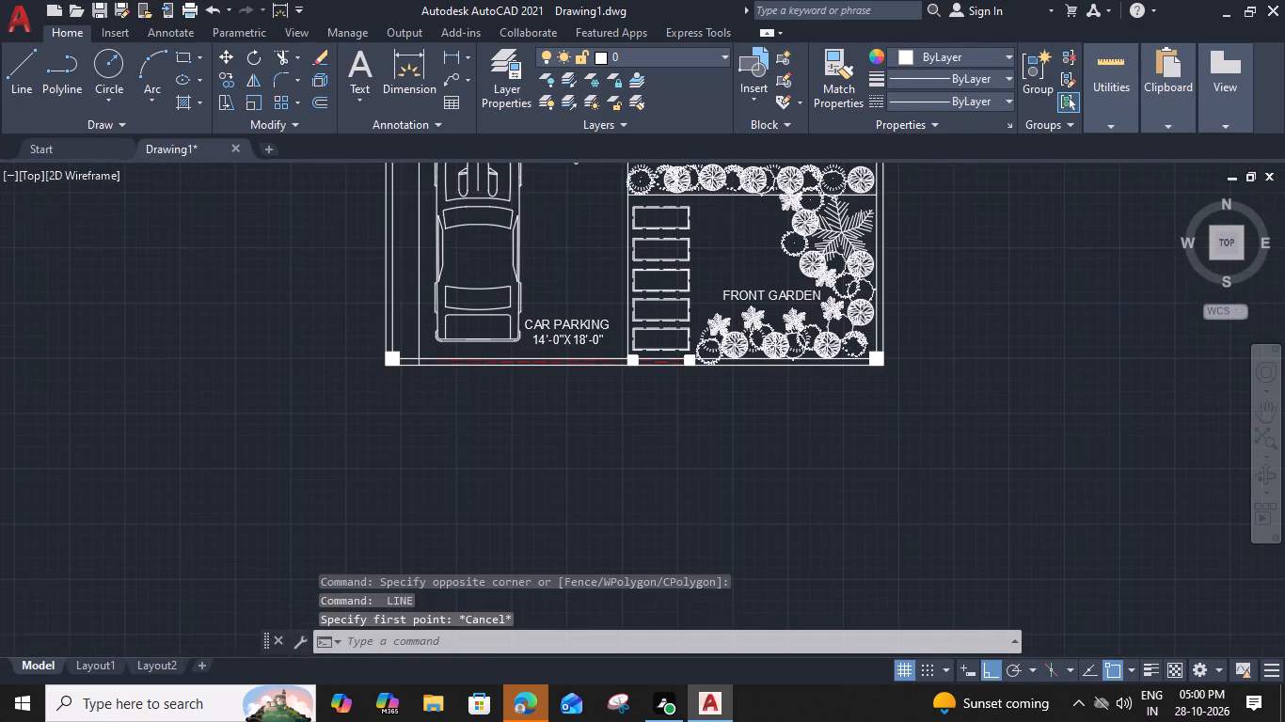
scroll(731, 223, "down", 1)
middle_click_drag(731, 226, 674, 371)
middle_click_drag(666, 188, 666, 189)
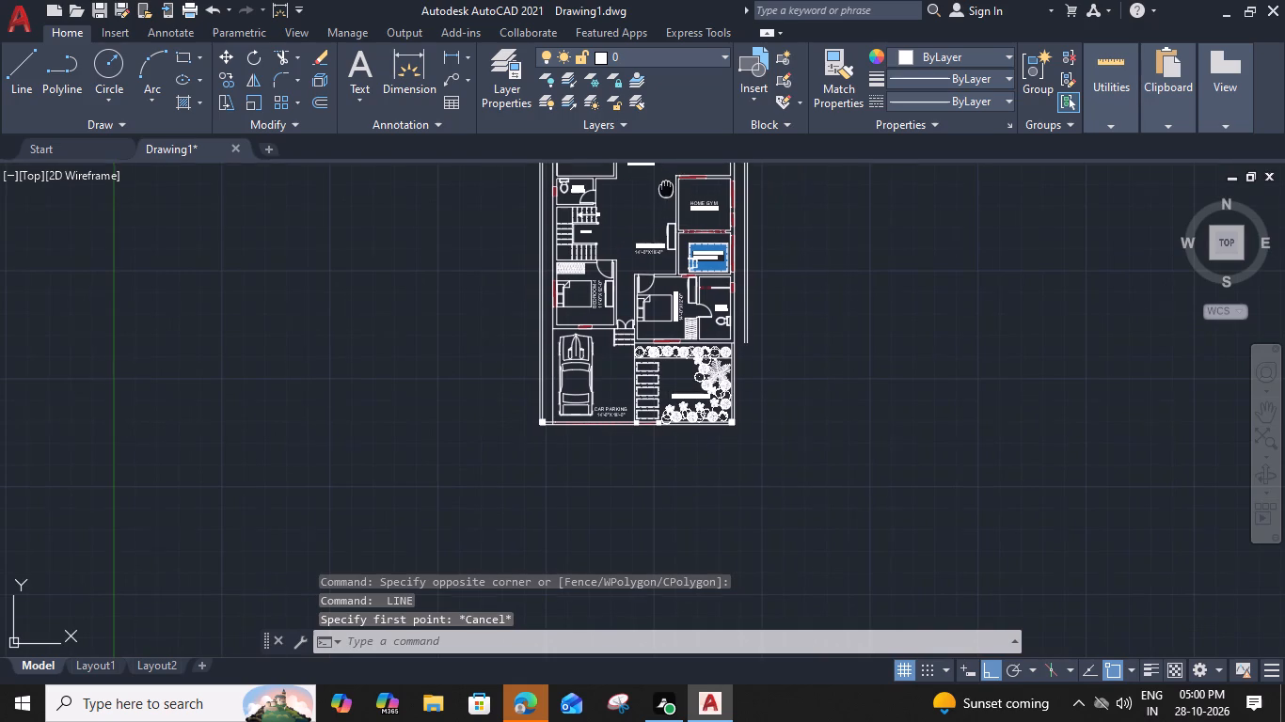
middle_click_drag(666, 189, 669, 246)
key("g")
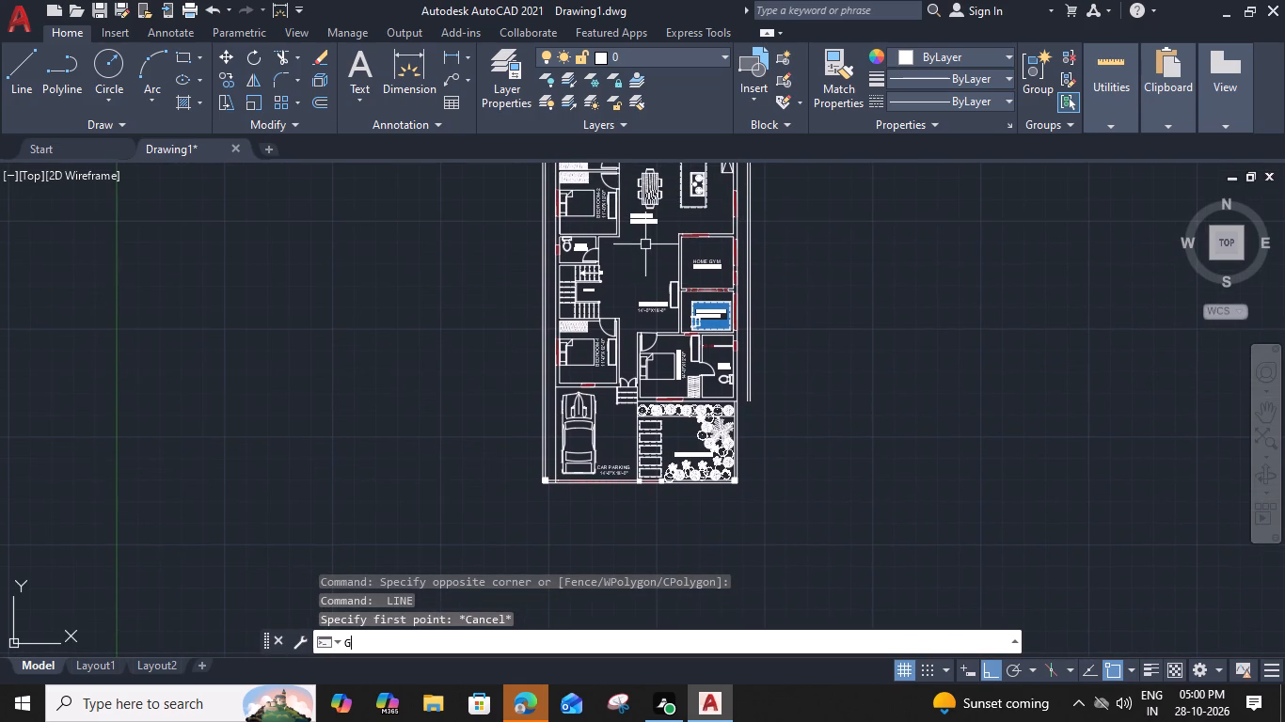
key("Escape")
type("H")
key("space")
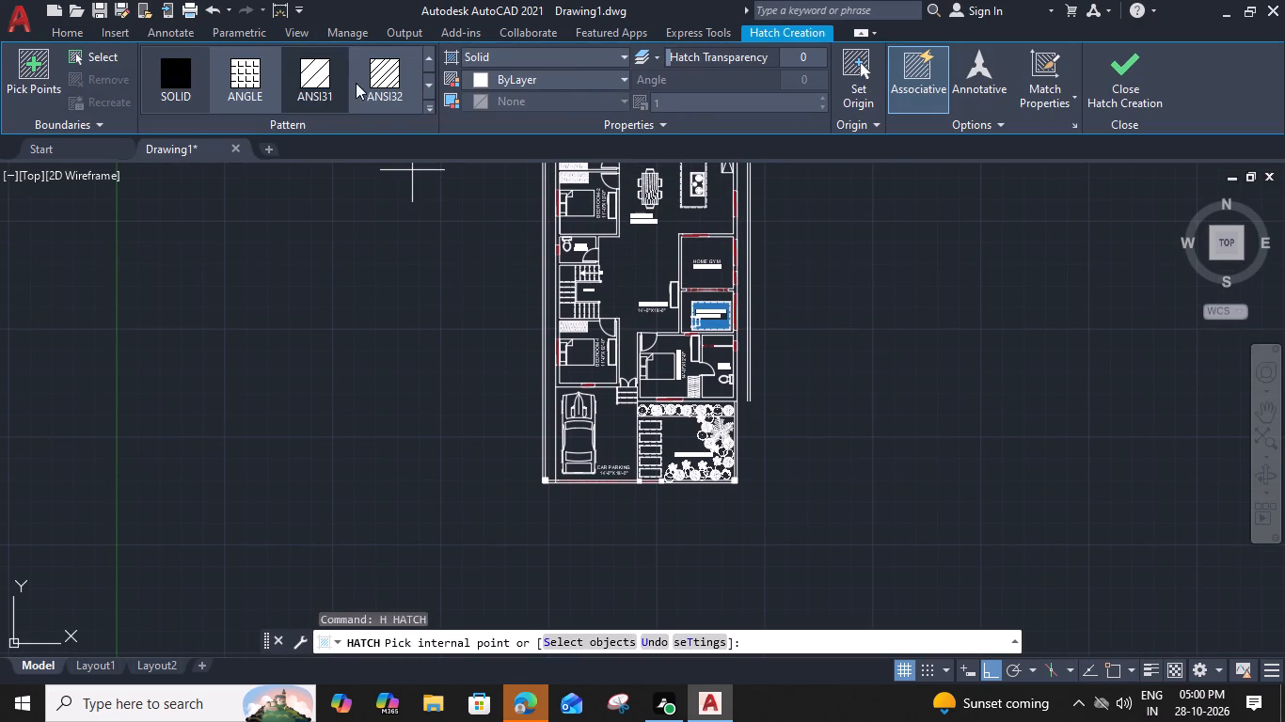
left_click(367, 80)
scroll(586, 387, "up", 3)
left_click(628, 381)
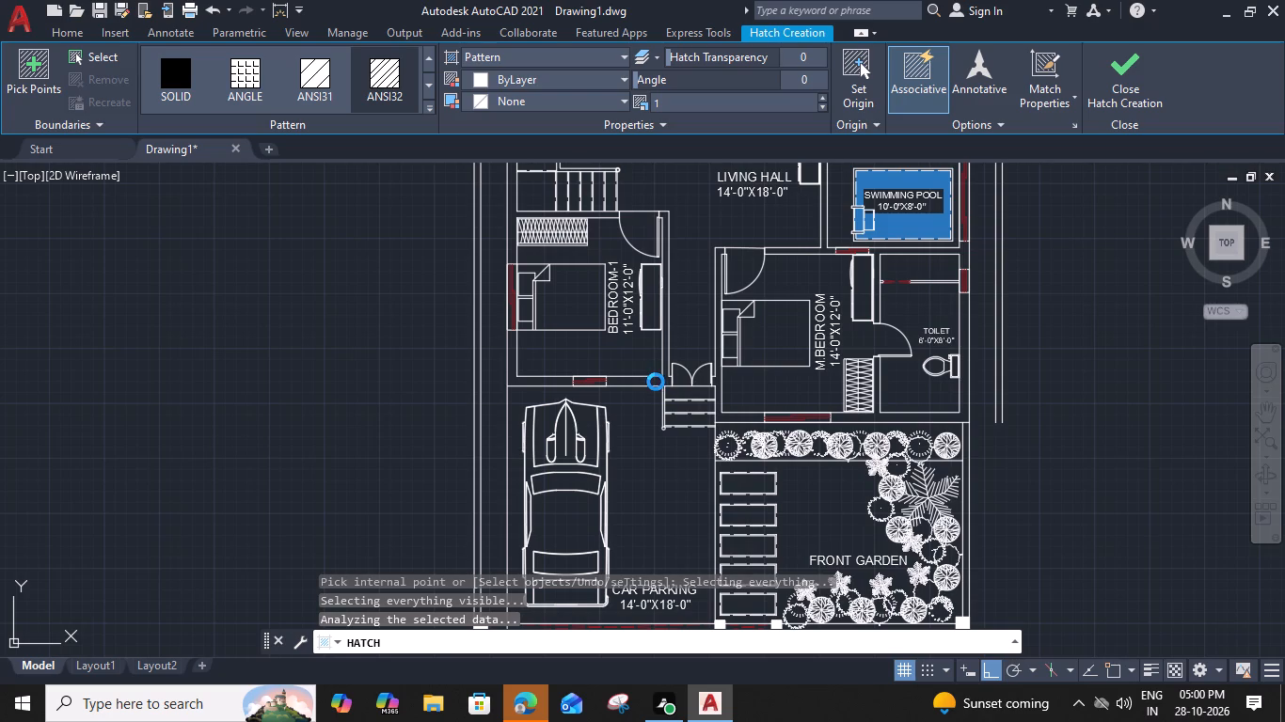
scroll(647, 382, "up", 4)
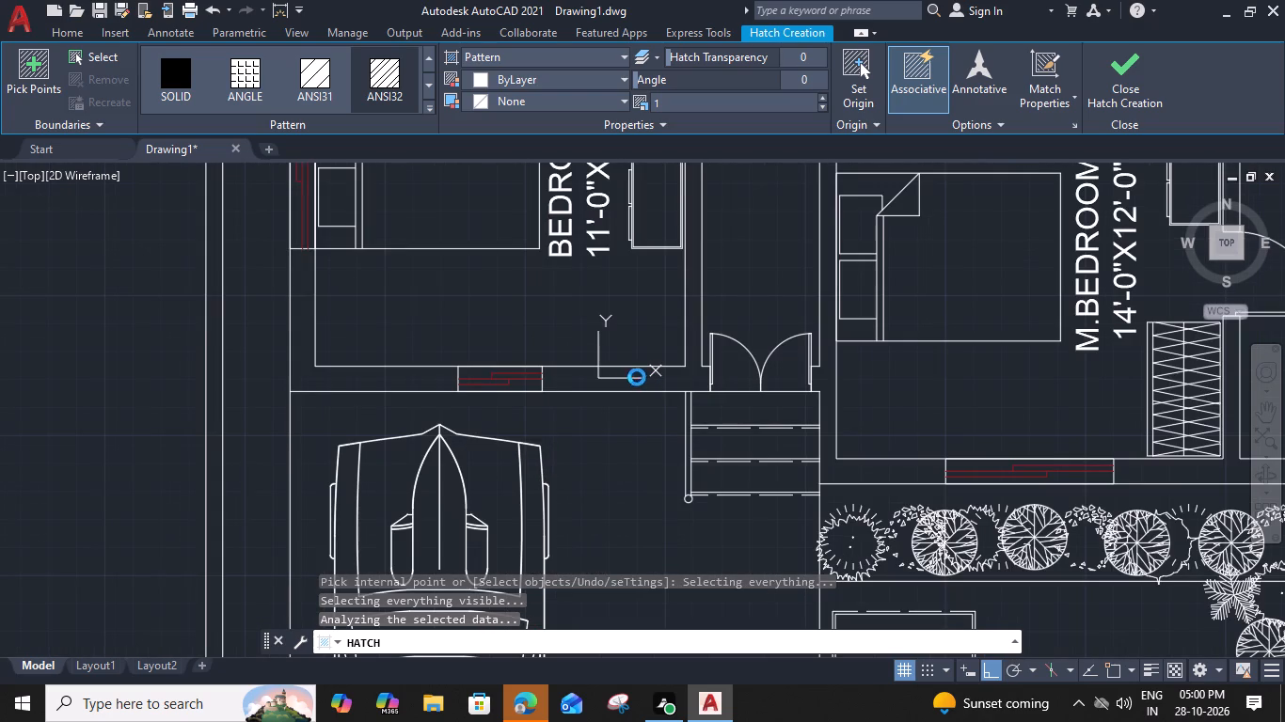
left_click(308, 371)
scroll(359, 356, "down", 2)
middle_click_drag(412, 335, 598, 402)
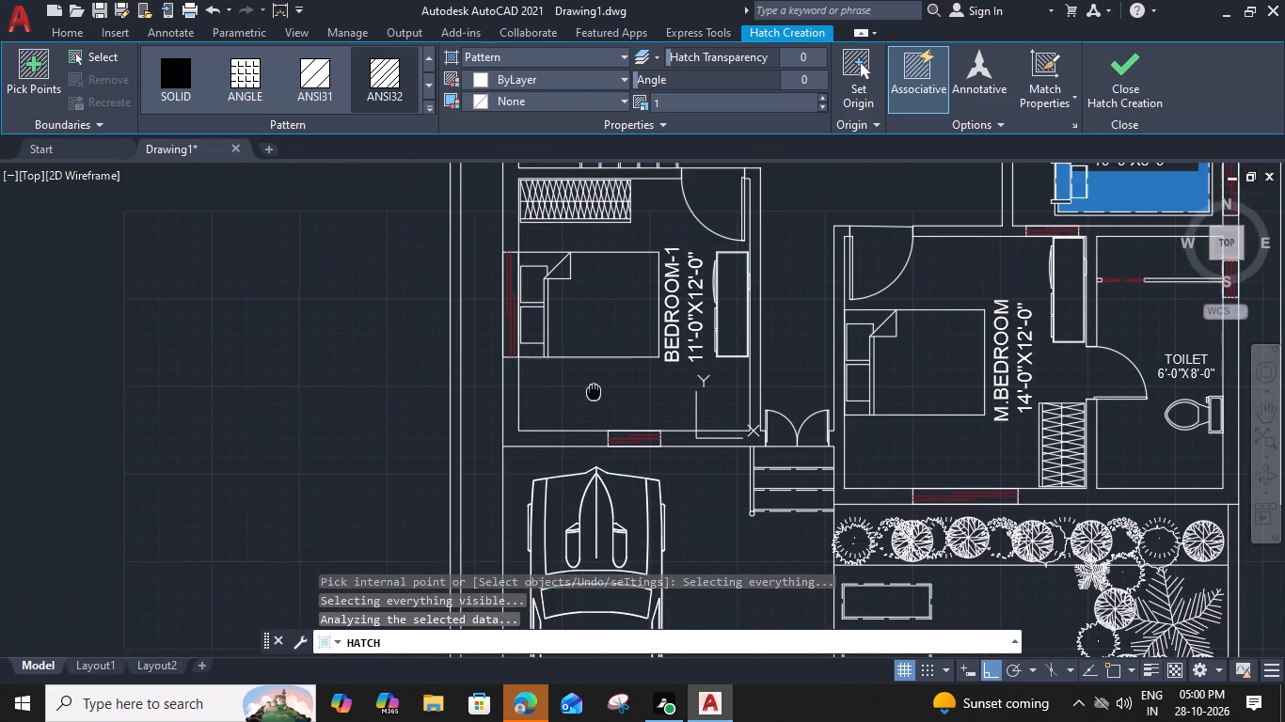
scroll(594, 390, "down", 2)
middle_click_drag(670, 332, 640, 391)
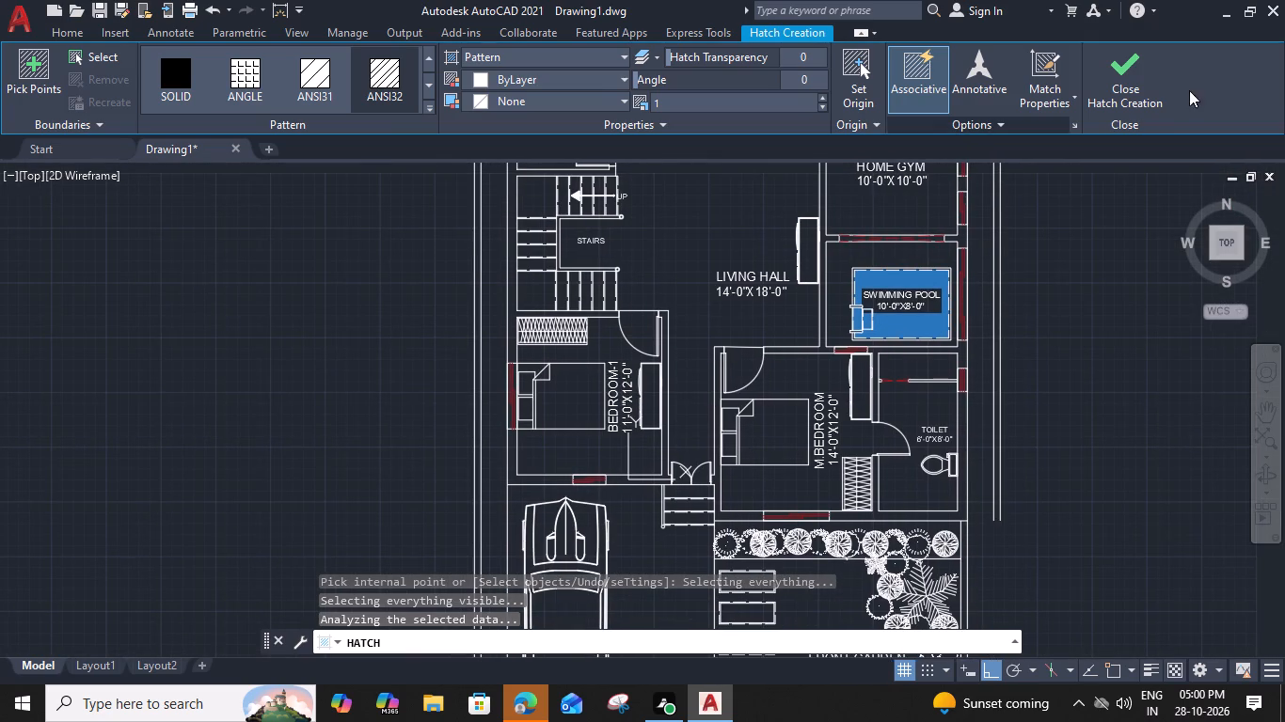
left_click(1142, 69)
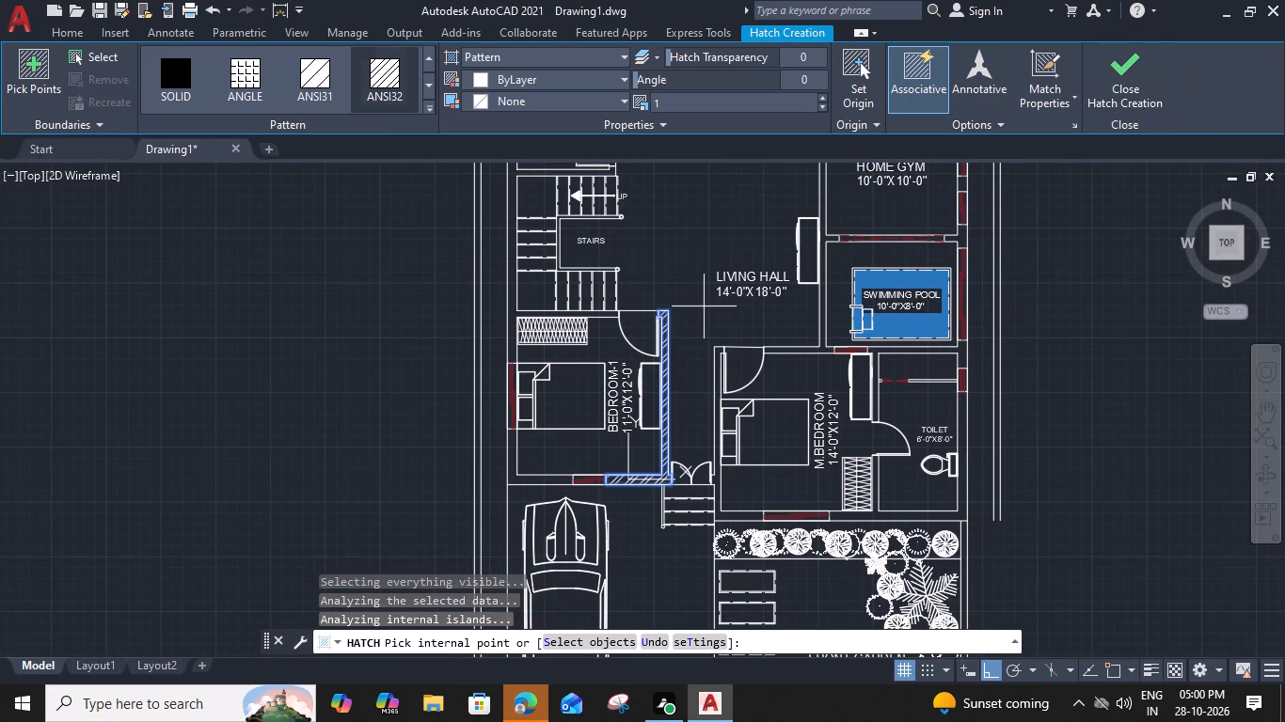
Add Bedroom-1's outer front corner wall and the connected walls around the stairs up to the toilet window to the ANSI32 hatch.
scroll(704, 306, "down", 1)
scroll(577, 410, "up", 2)
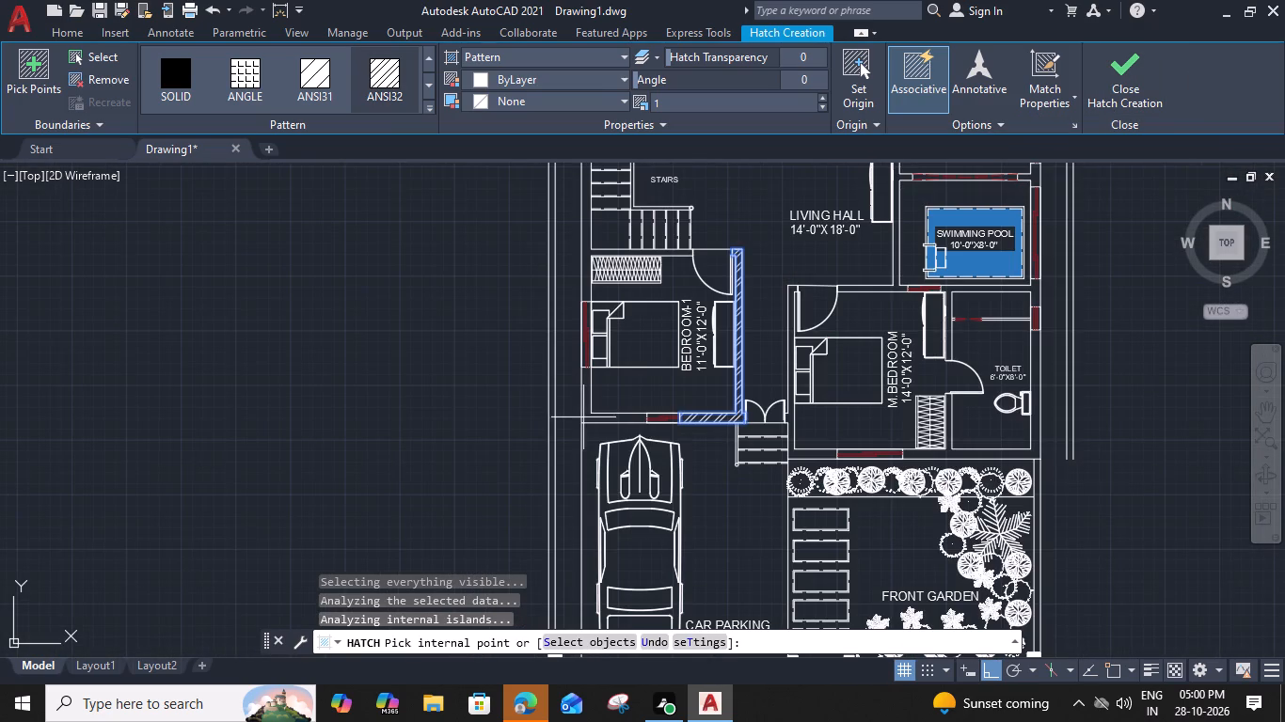
left_click(588, 411)
left_click(589, 257)
middle_click_drag(588, 228, 561, 339)
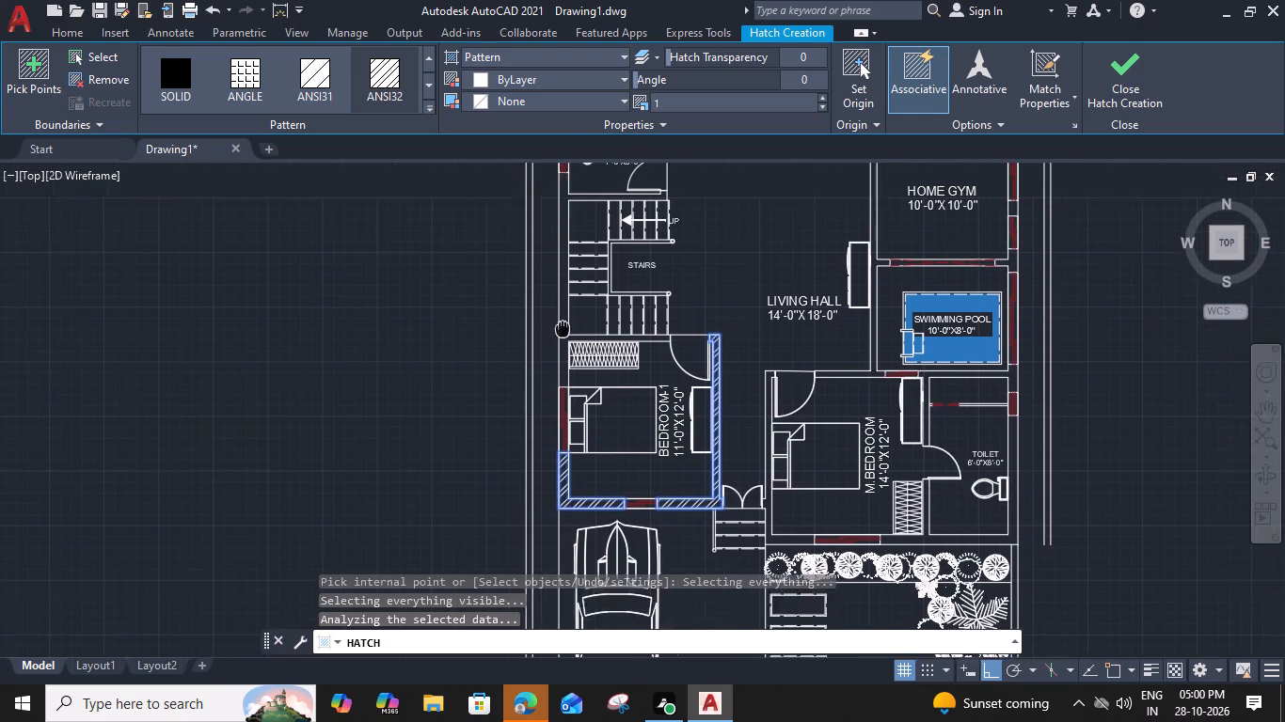
middle_click_drag(561, 339, 545, 417)
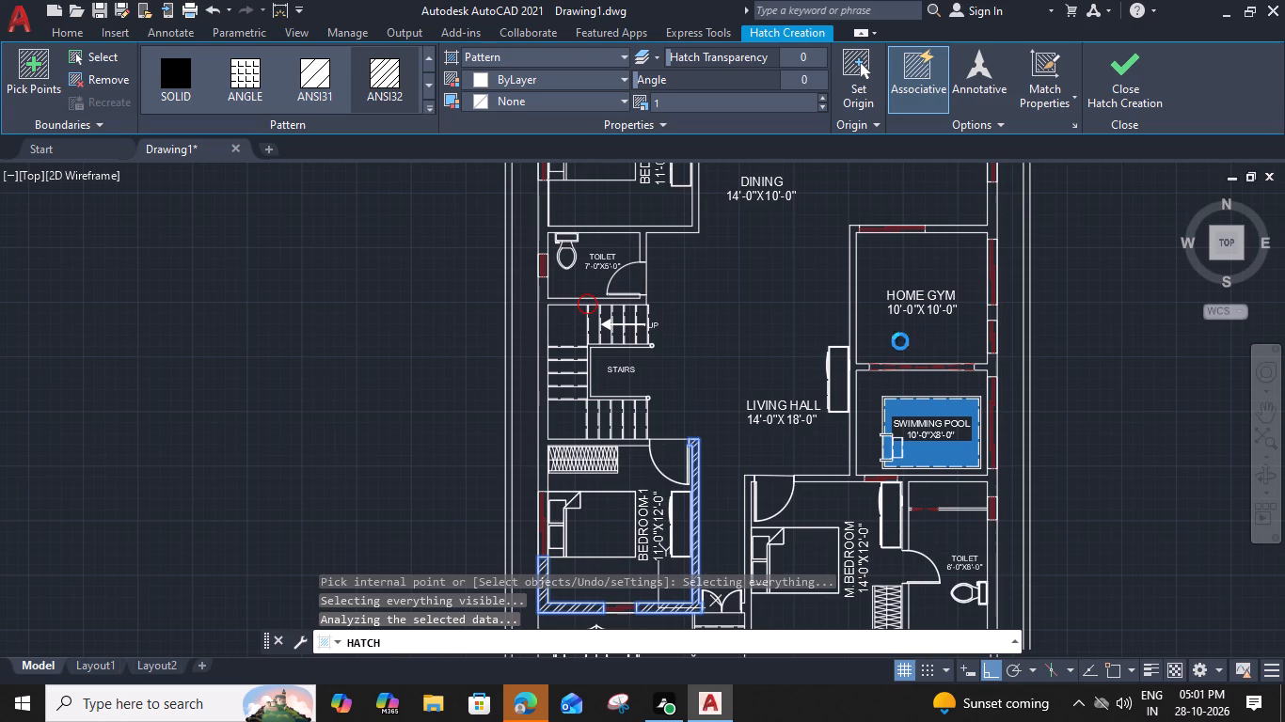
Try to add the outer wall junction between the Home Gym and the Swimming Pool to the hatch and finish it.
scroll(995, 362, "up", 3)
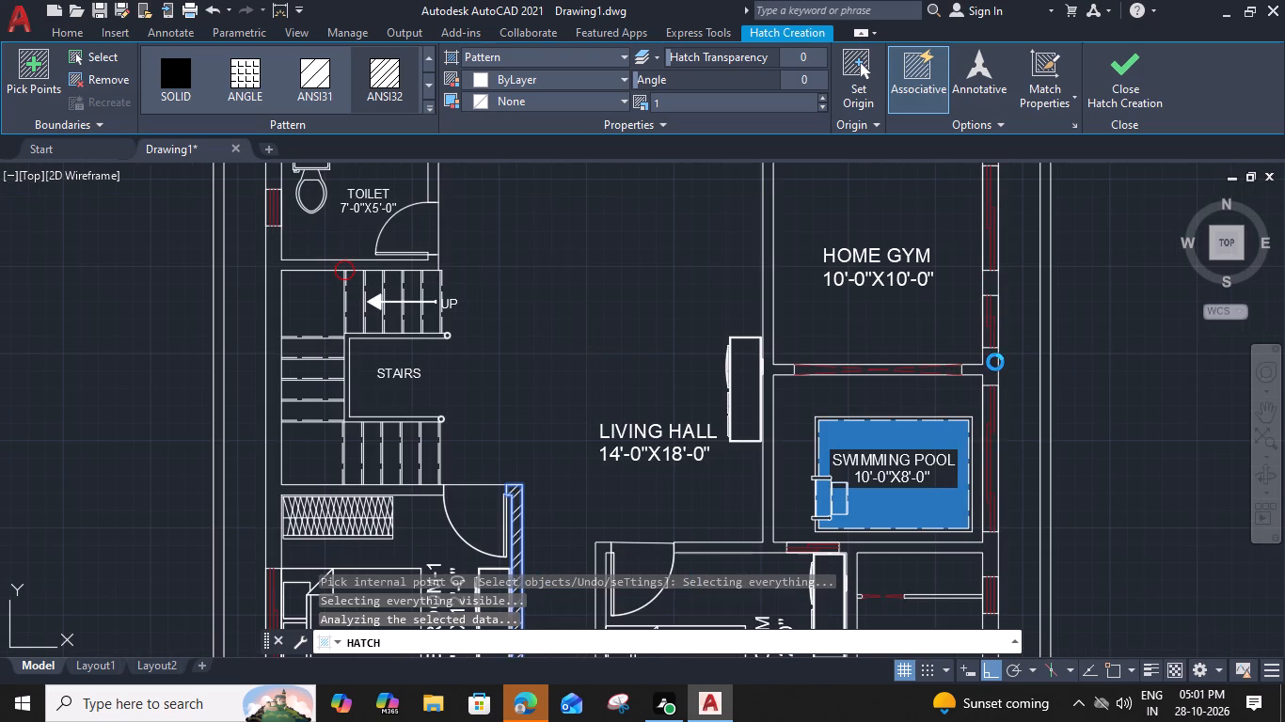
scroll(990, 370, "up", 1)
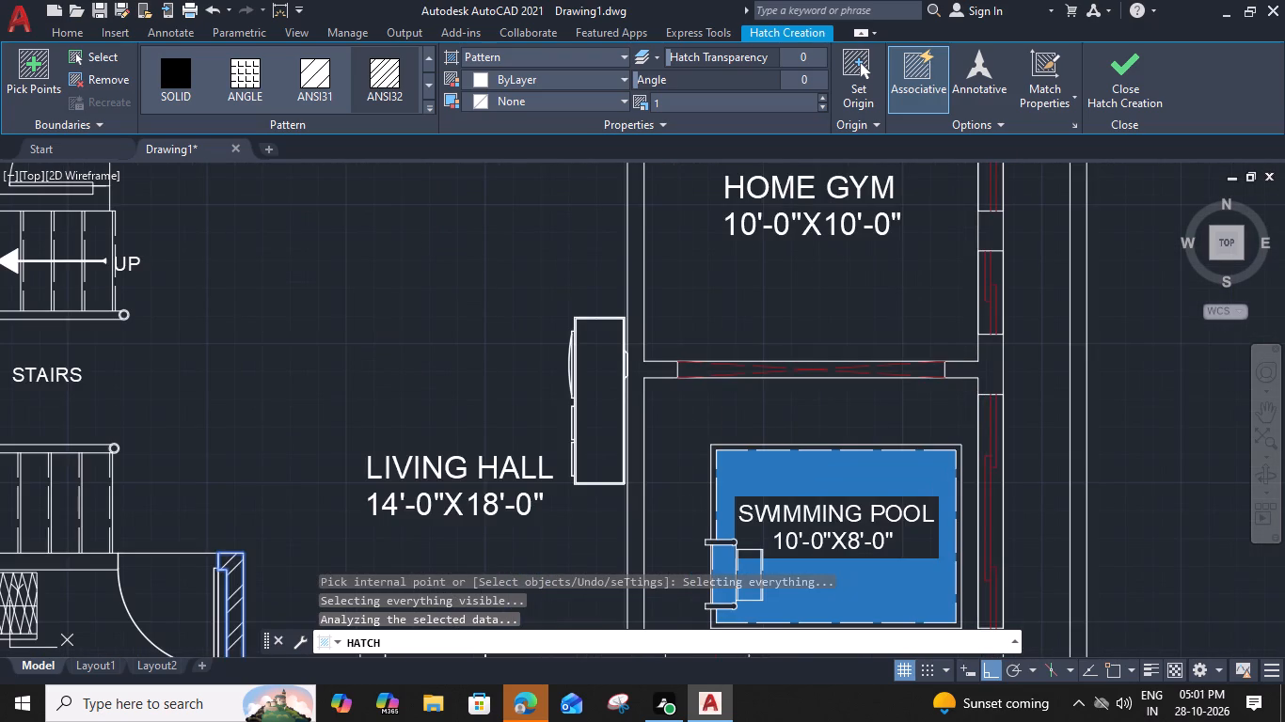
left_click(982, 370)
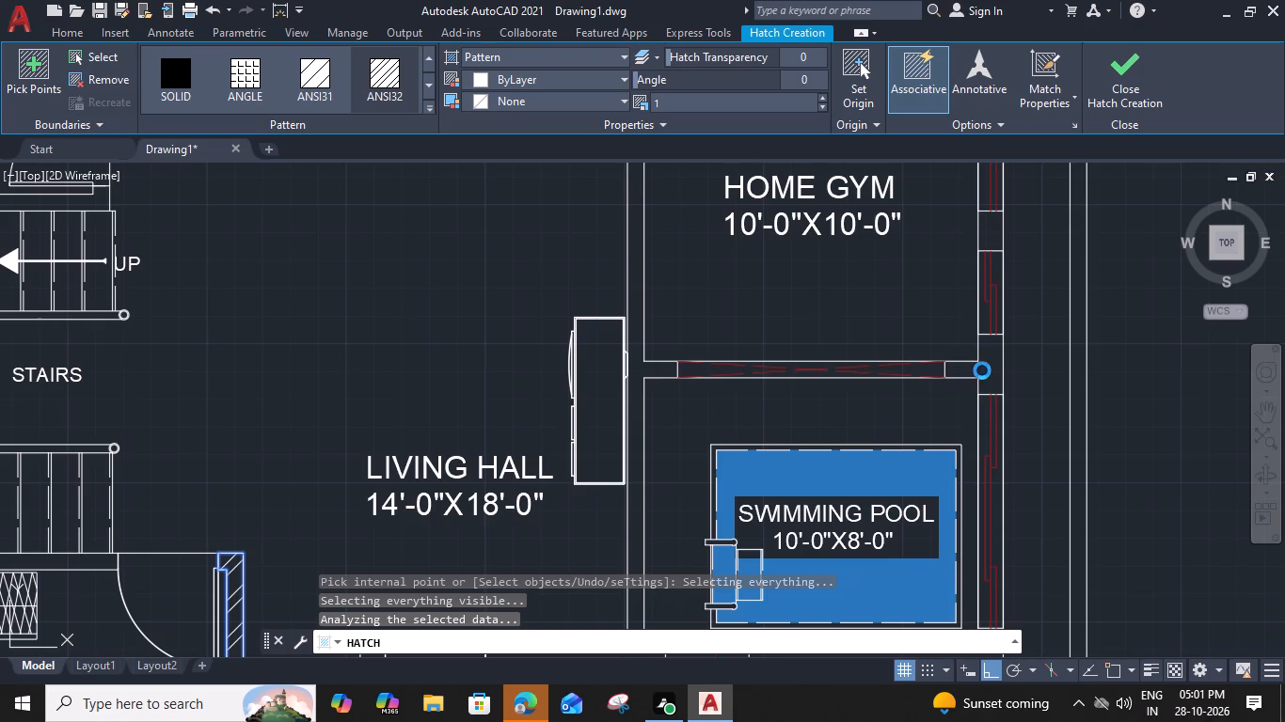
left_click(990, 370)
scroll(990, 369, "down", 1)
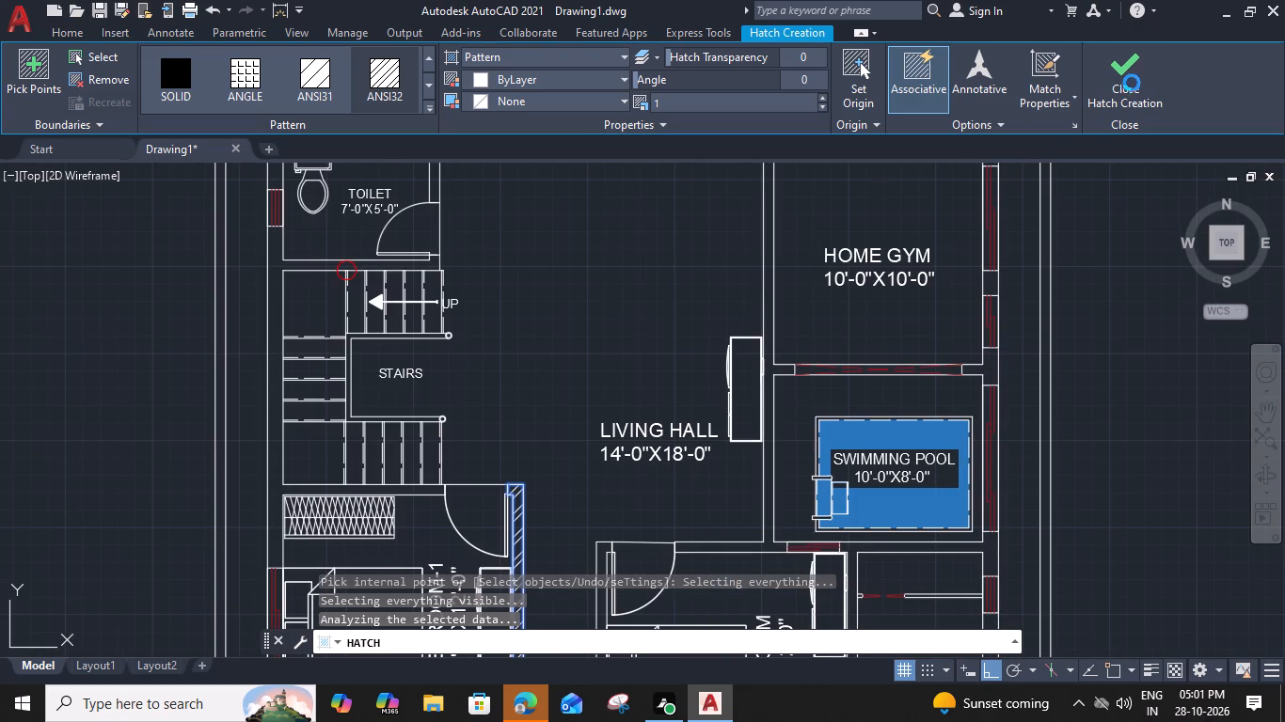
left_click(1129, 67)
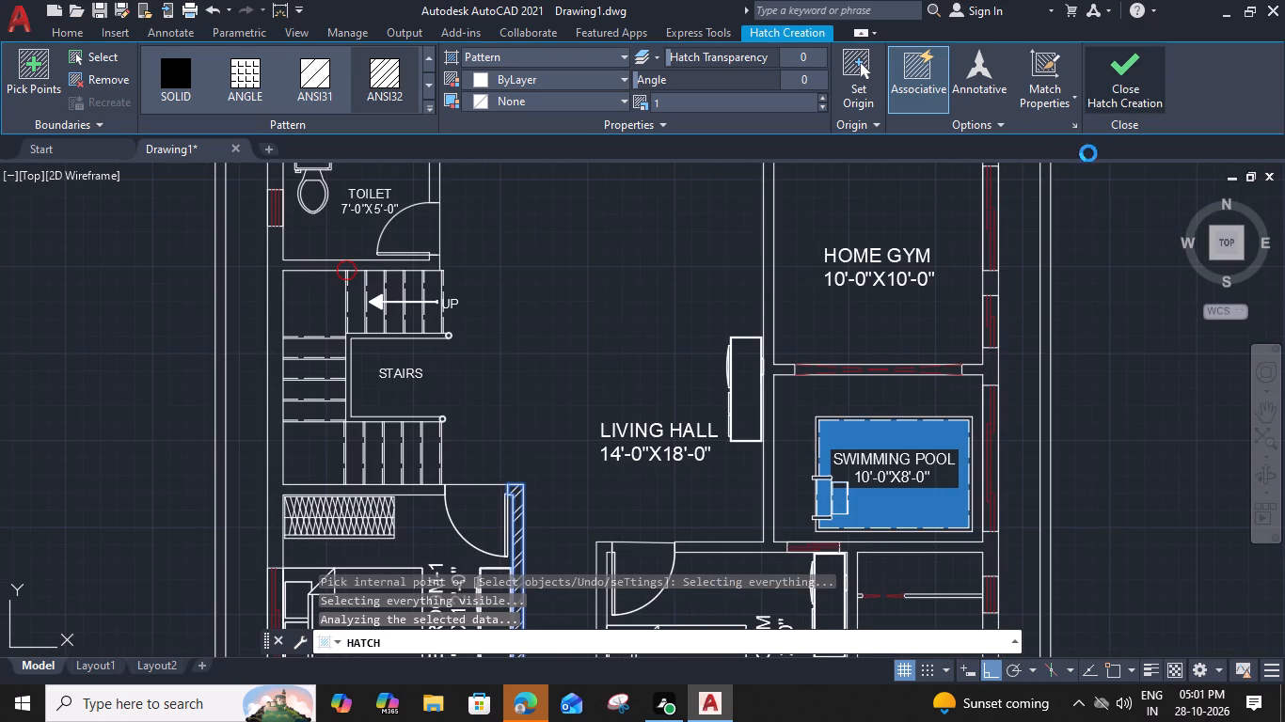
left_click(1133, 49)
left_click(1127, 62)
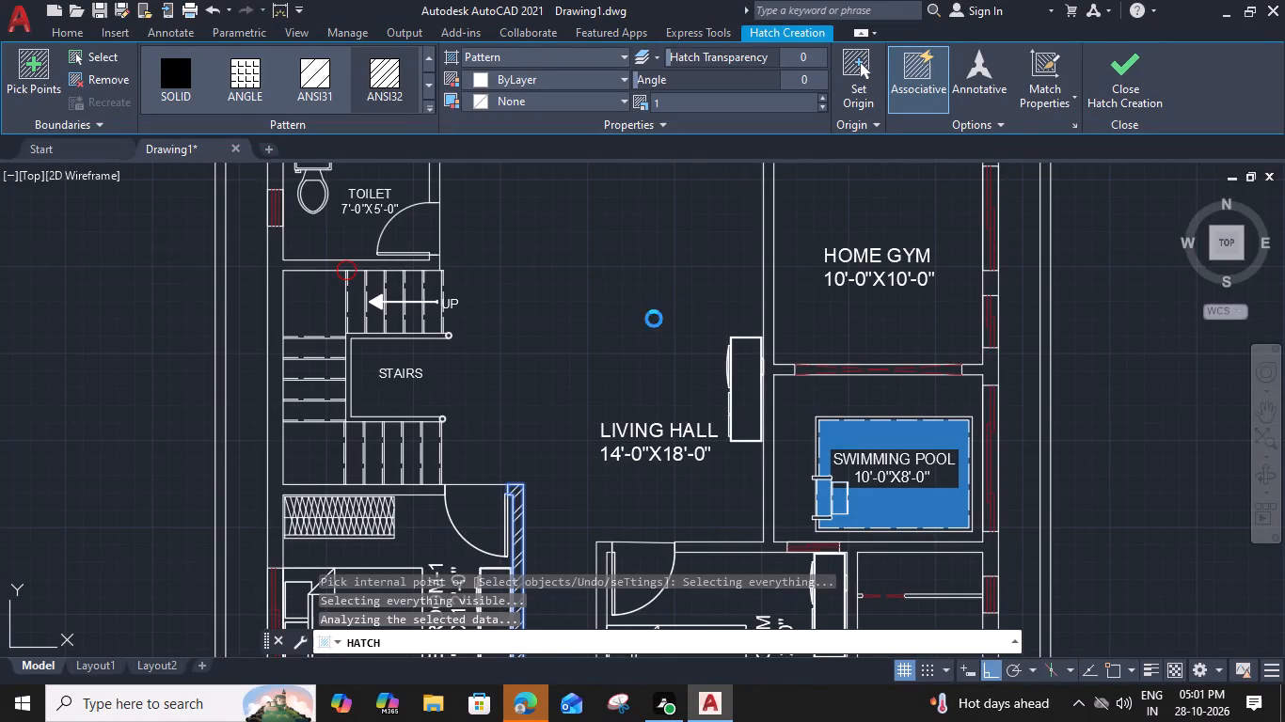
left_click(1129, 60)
Add the Home Gym's outer wall pieces between its windows and its wall junctions with the Swimming Pool and Dining to the hatch.
scroll(714, 343, "down", 2)
middle_click_drag(660, 353, 581, 446)
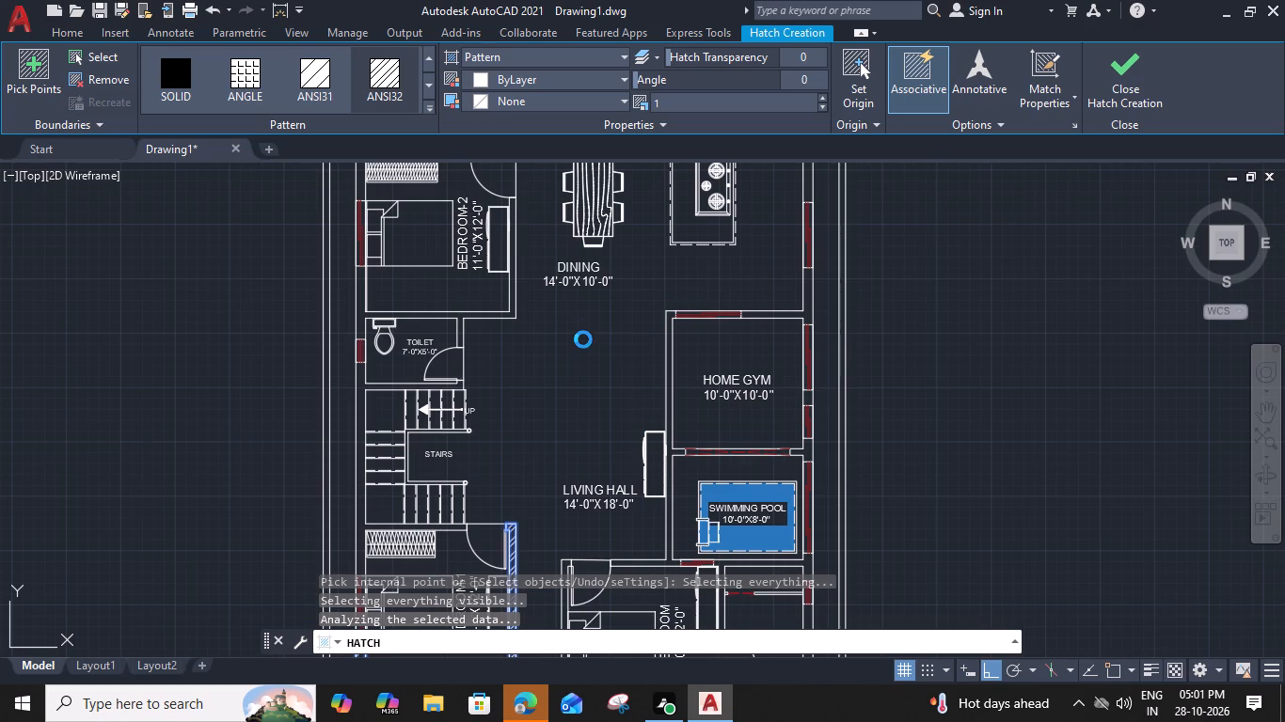
scroll(584, 343, "down", 3)
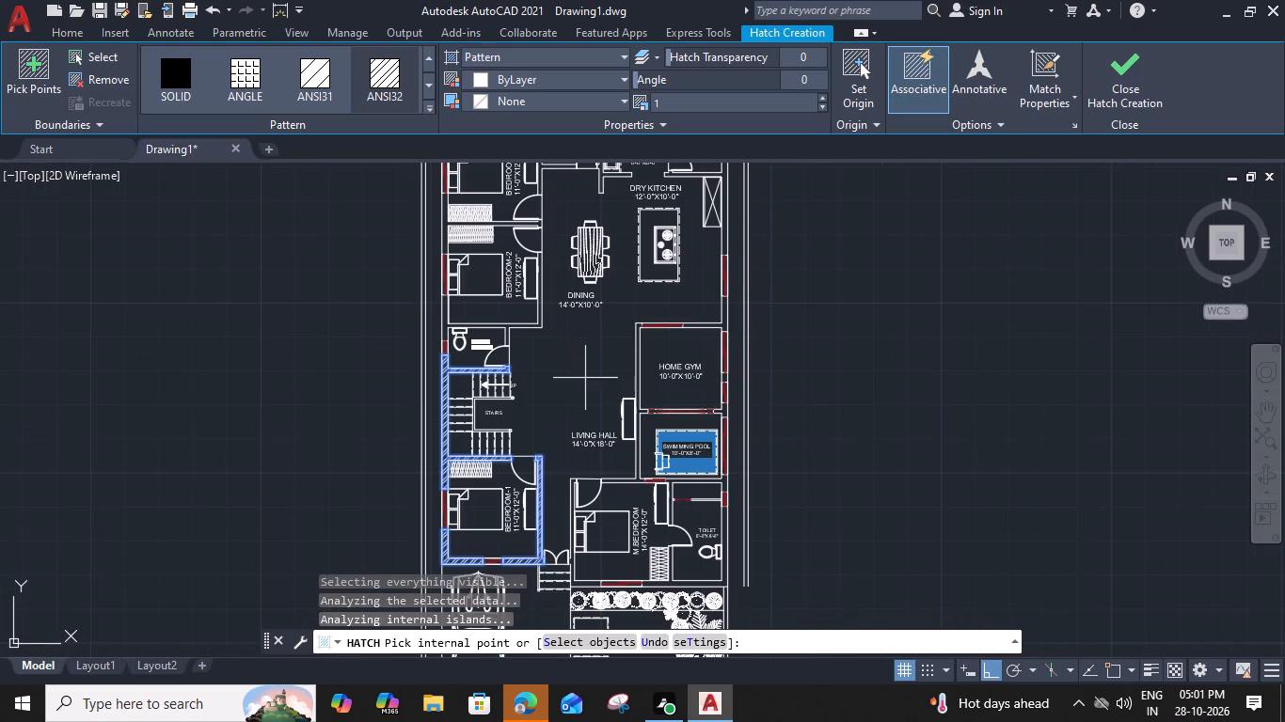
scroll(582, 386, "down", 1)
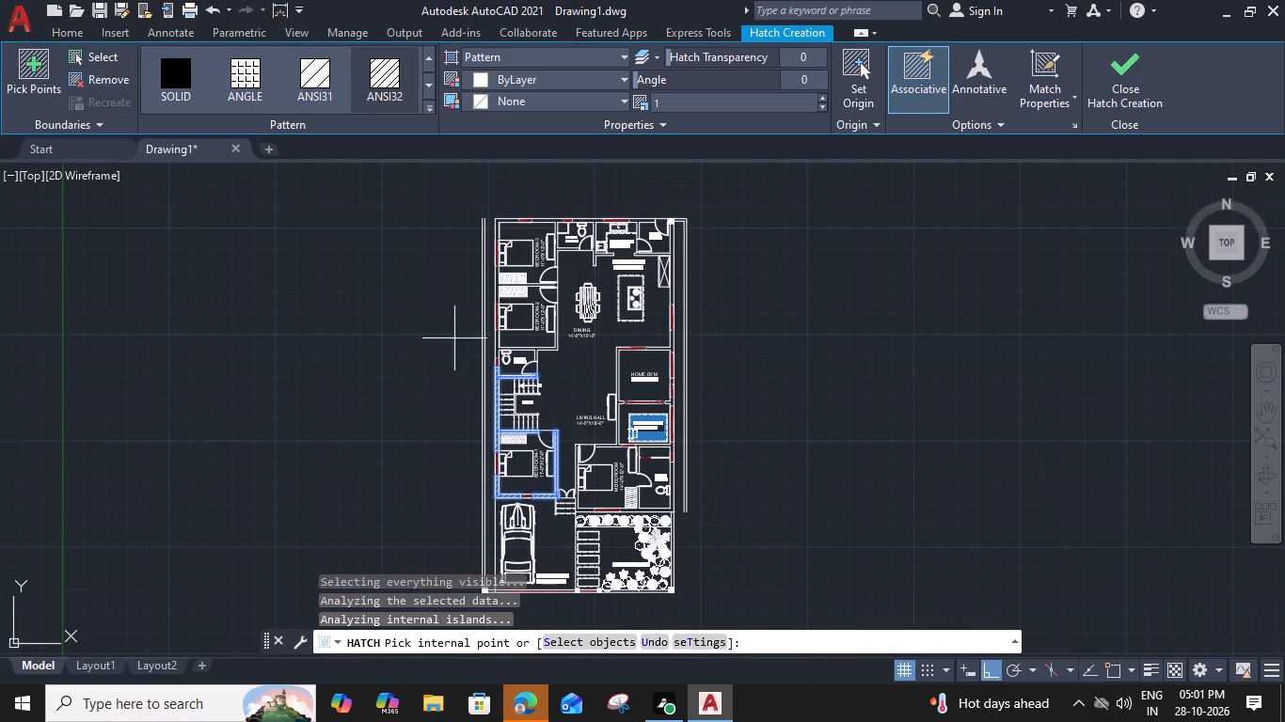
scroll(670, 390, "up", 5)
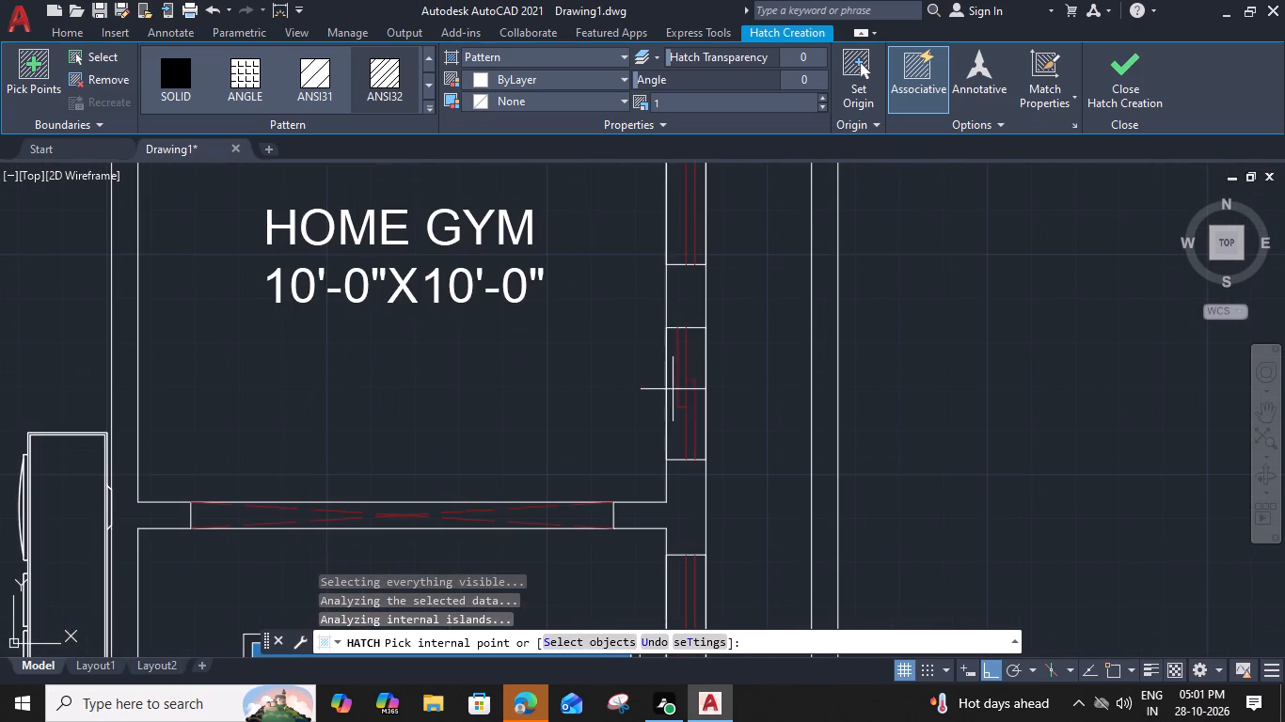
left_click(686, 294)
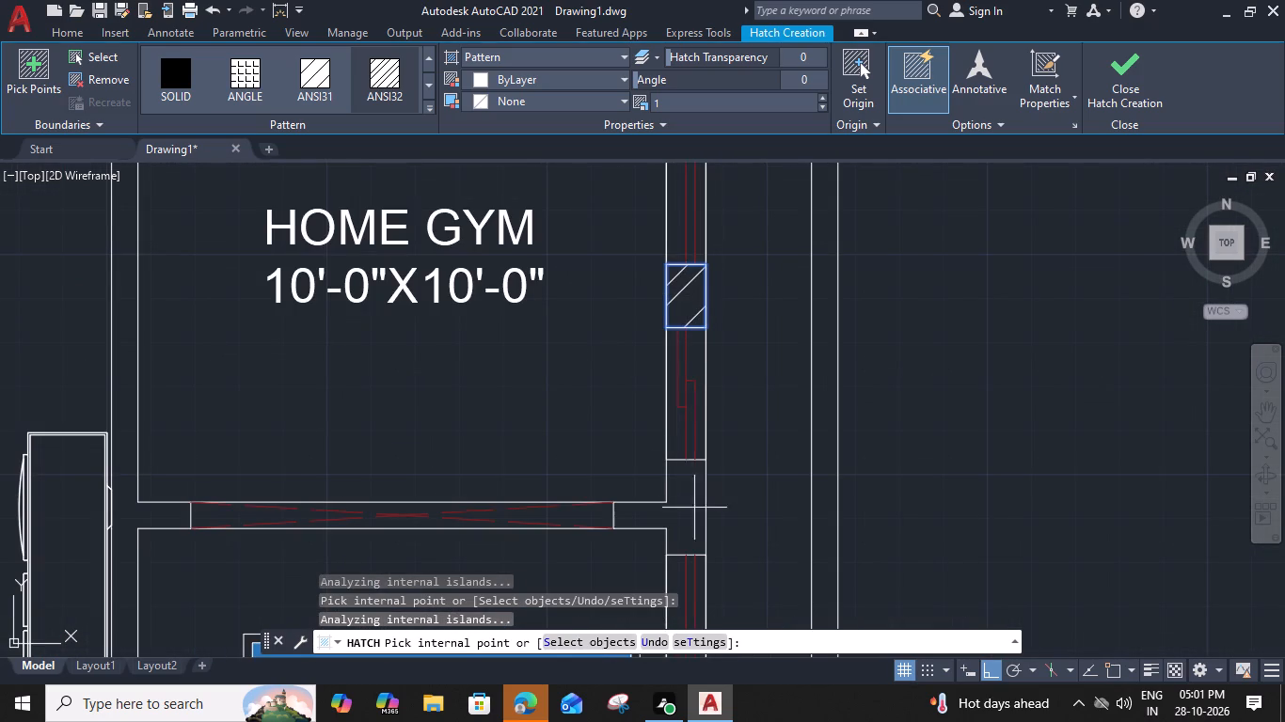
left_click(692, 508)
scroll(680, 452, "down", 2)
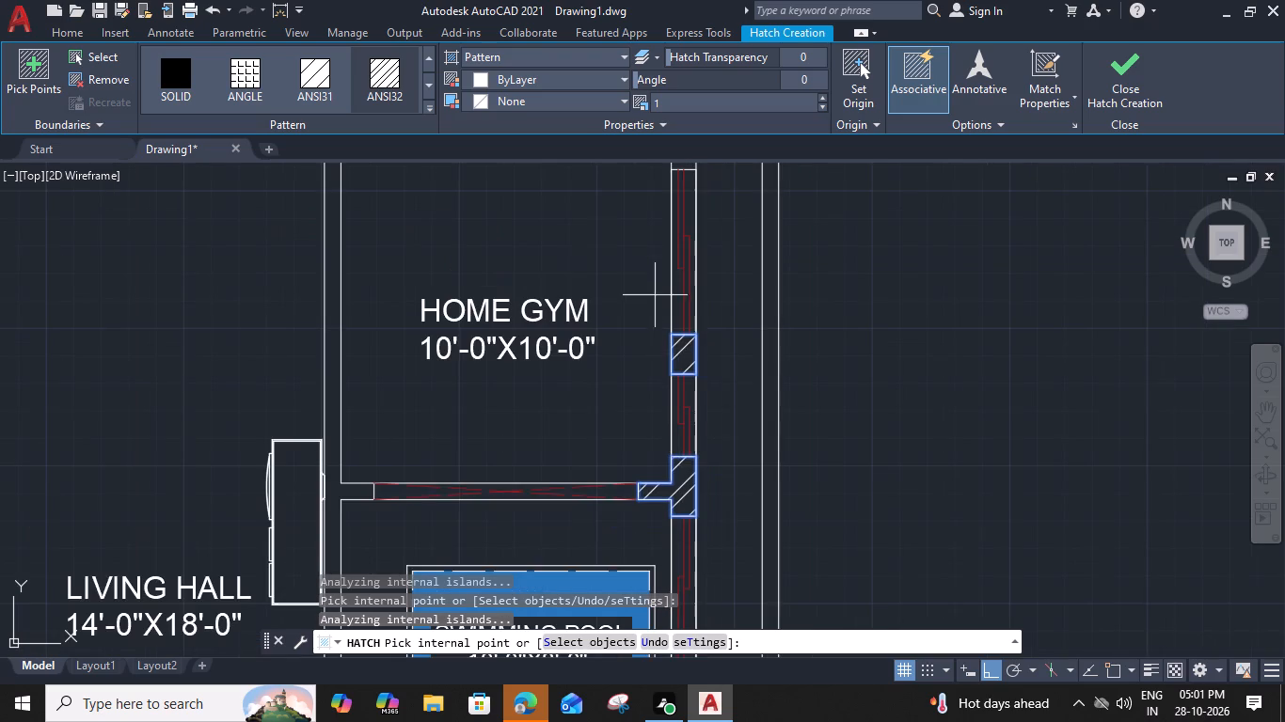
middle_click_drag(653, 285, 648, 523)
left_click(676, 371)
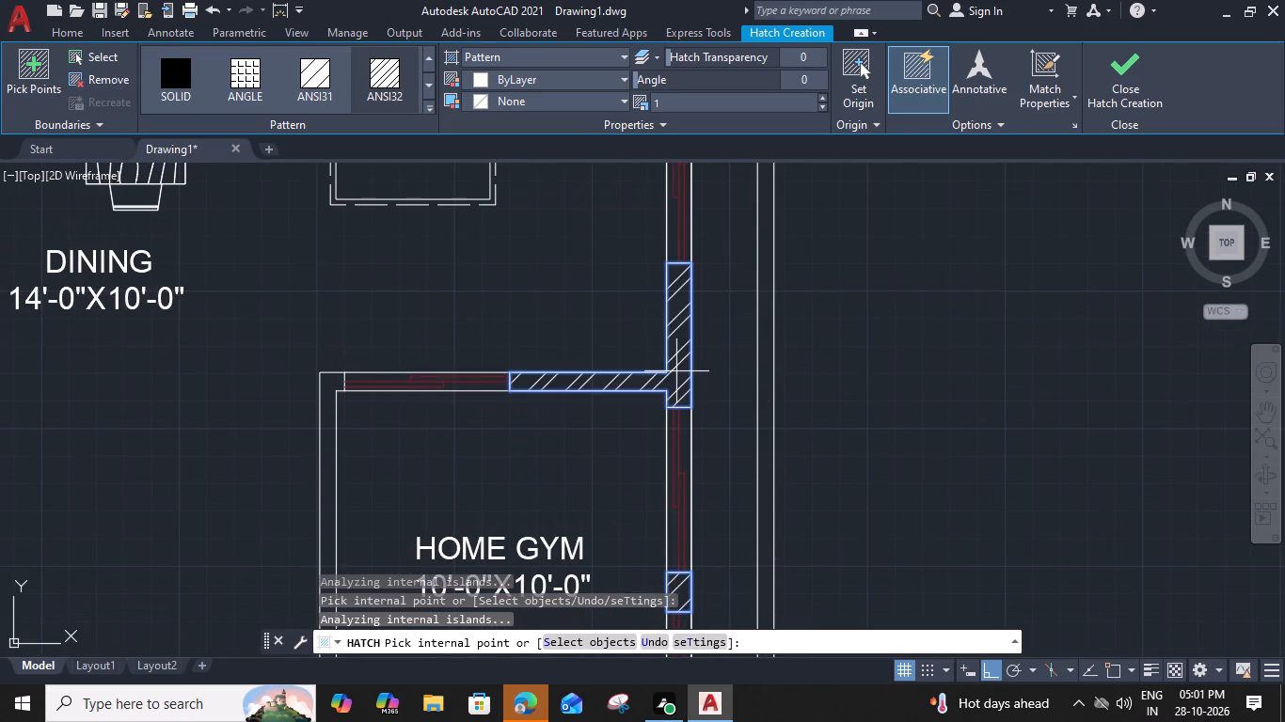
Add the wall junction between the Swimming Pool and M.Bedroom toilet, and that toilet's outer corner wall up to the front window, to the hatch.
scroll(612, 440, "down", 2)
middle_click_drag(617, 483, 611, 208)
scroll(637, 389, "up", 3)
left_click(612, 389)
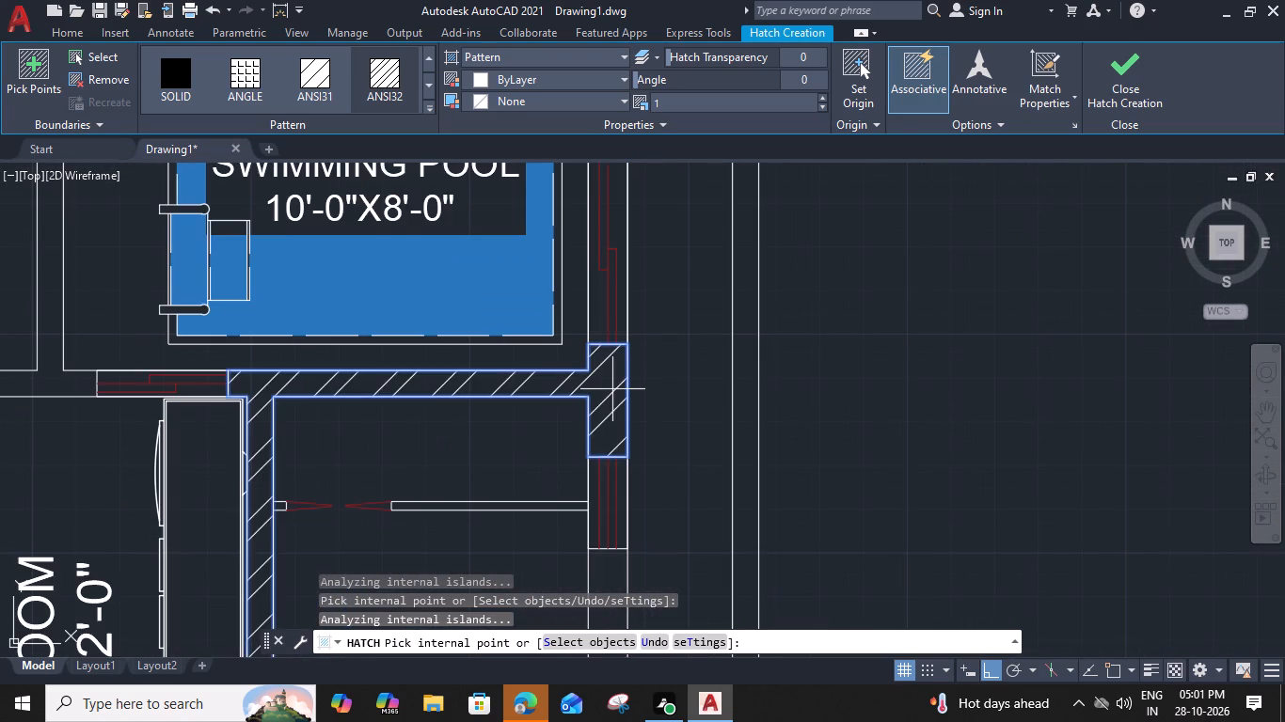
scroll(612, 389, "down", 3)
middle_click_drag(615, 477, 617, 394)
scroll(615, 412, "up", 1)
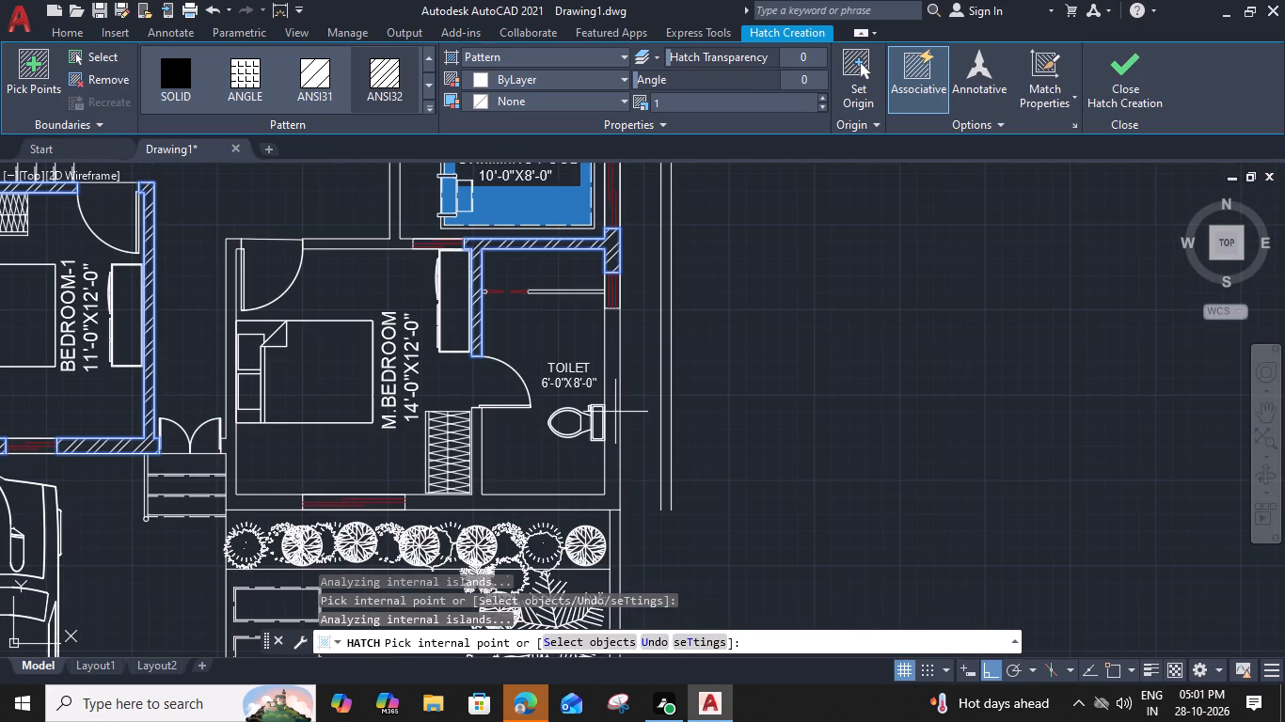
left_click(615, 412)
Add the rear outer wall pieces on both sides of the Wet Kitchen window, with their connected partitions, to the hatch.
middle_click_drag(516, 447, 511, 445)
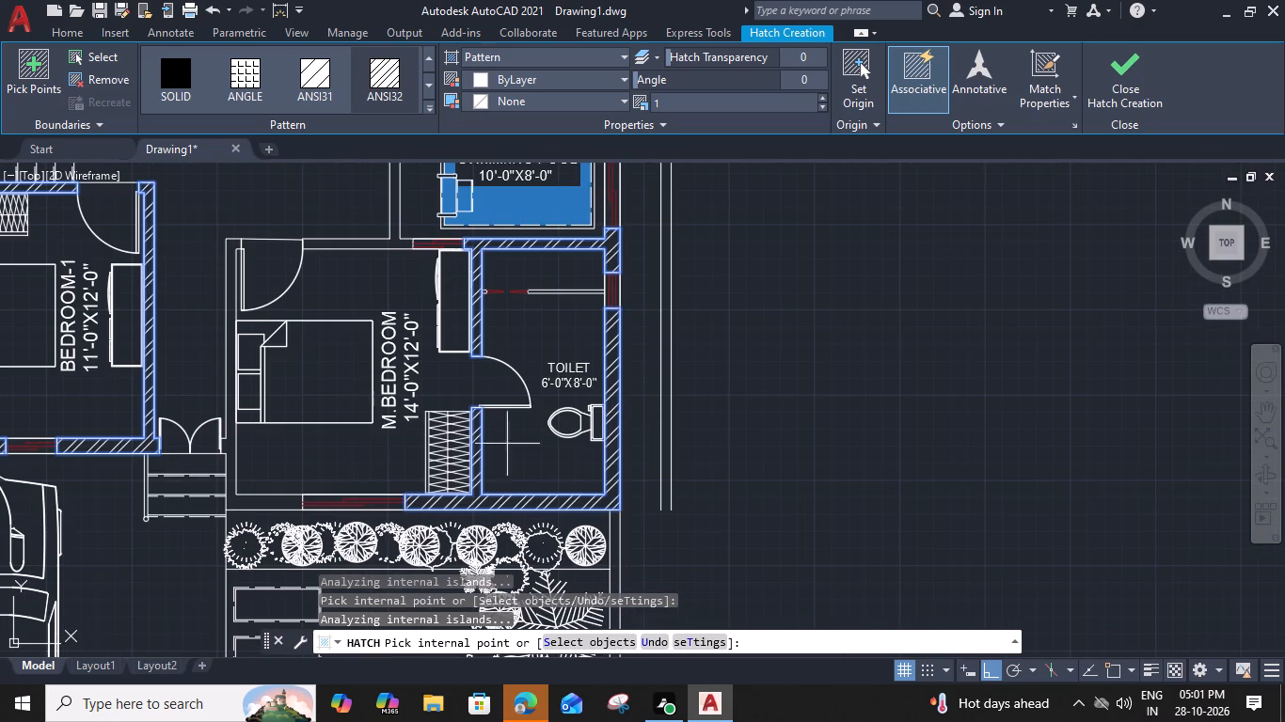
middle_click_drag(511, 445, 714, 611)
scroll(640, 290, "down", 1)
middle_click_drag(640, 225, 632, 259)
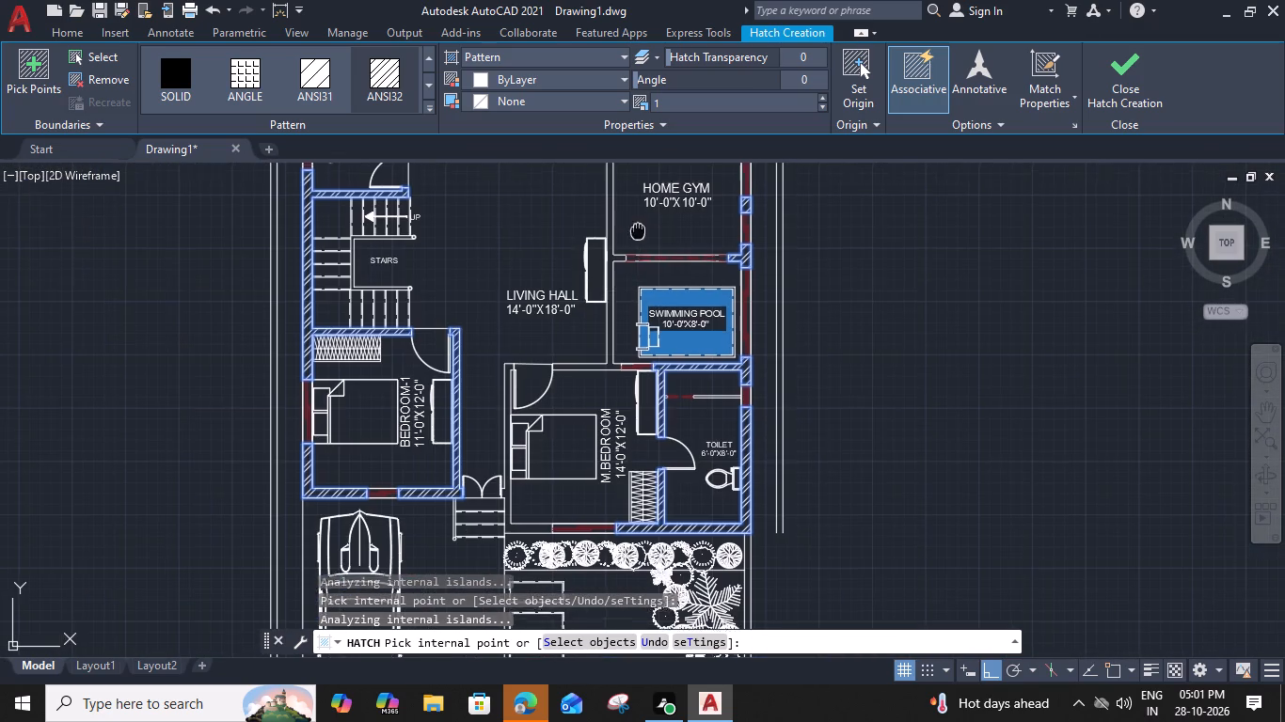
middle_click_drag(632, 259, 580, 522)
middle_click_drag(586, 323, 569, 500)
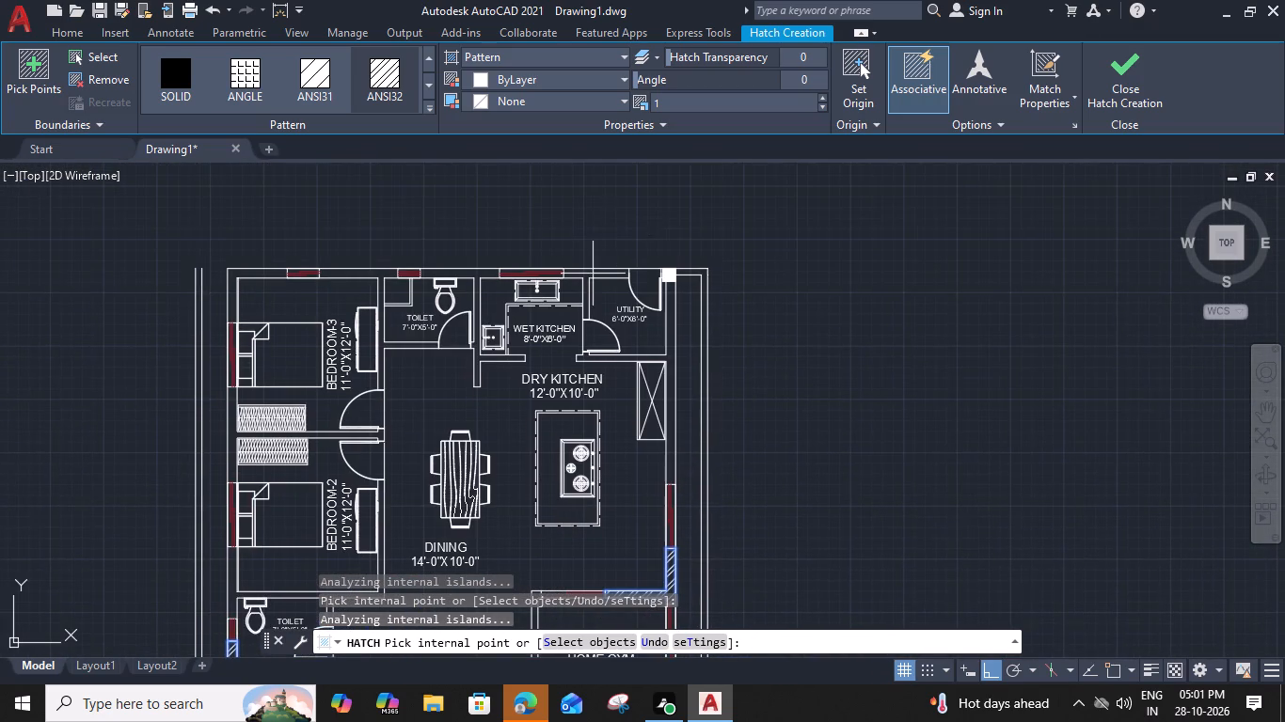
scroll(593, 274, "up", 1)
left_click(591, 274)
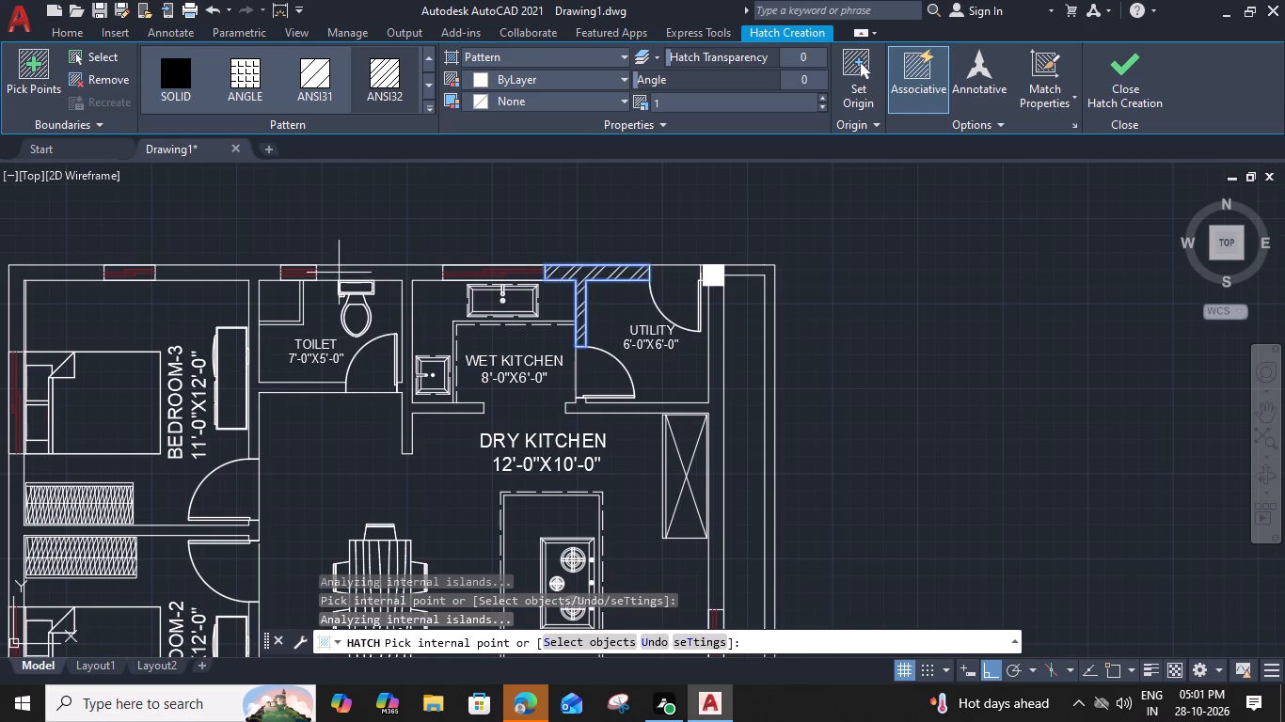
left_click(360, 274)
Add the remaining Bedroom-3 and Bedroom-2 walls, including the partitions to the two toilets and between the bedrooms, to the hatch.
middle_click_drag(309, 311, 542, 322)
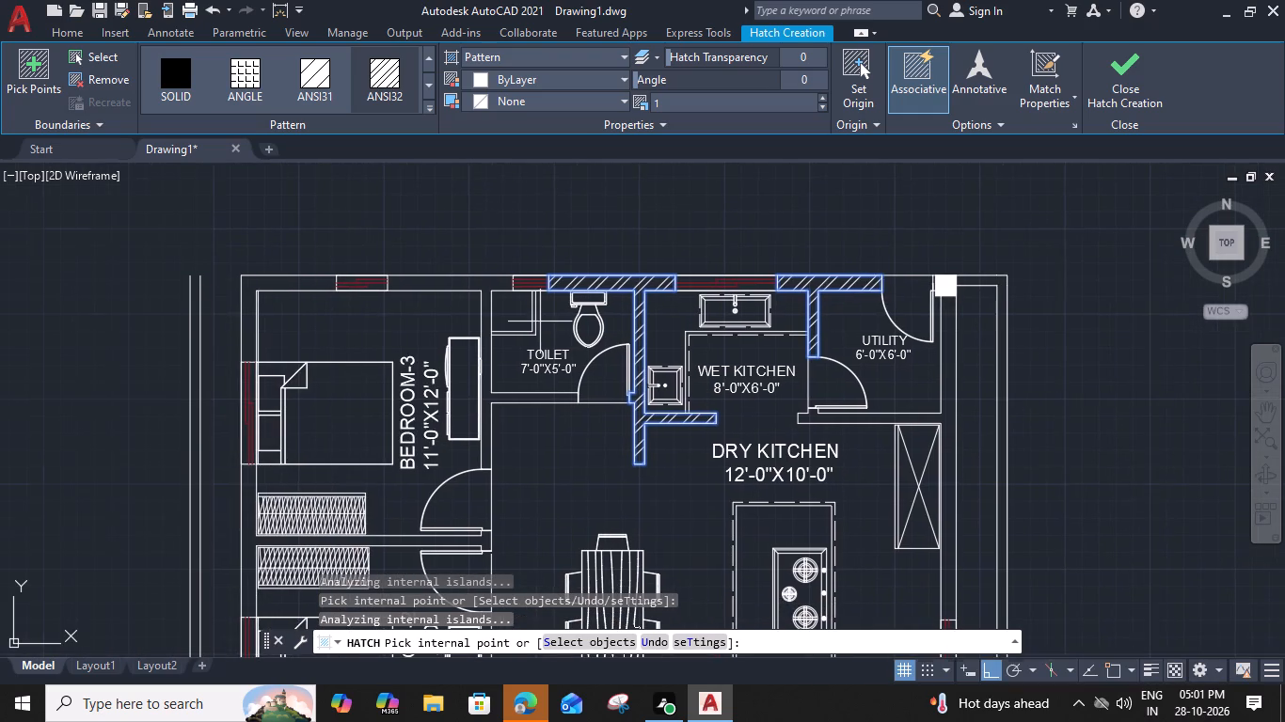
left_click(490, 282)
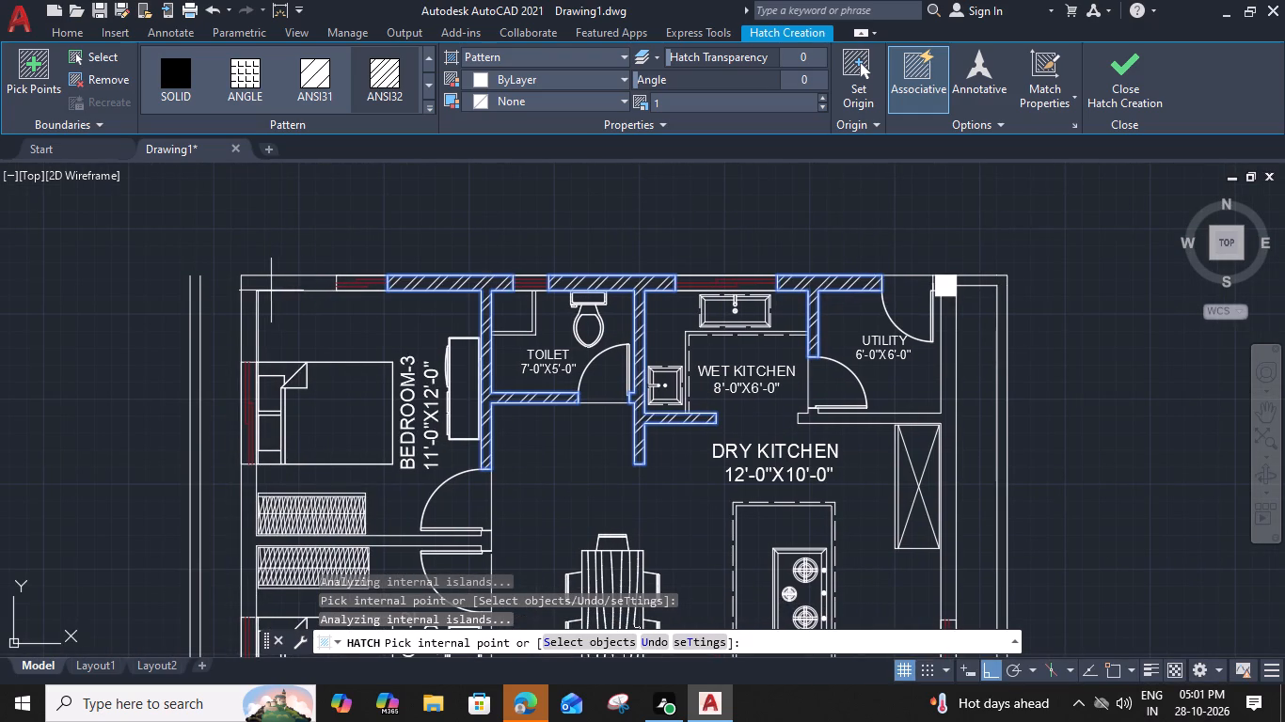
left_click(264, 283)
middle_click_drag(309, 355, 447, 237)
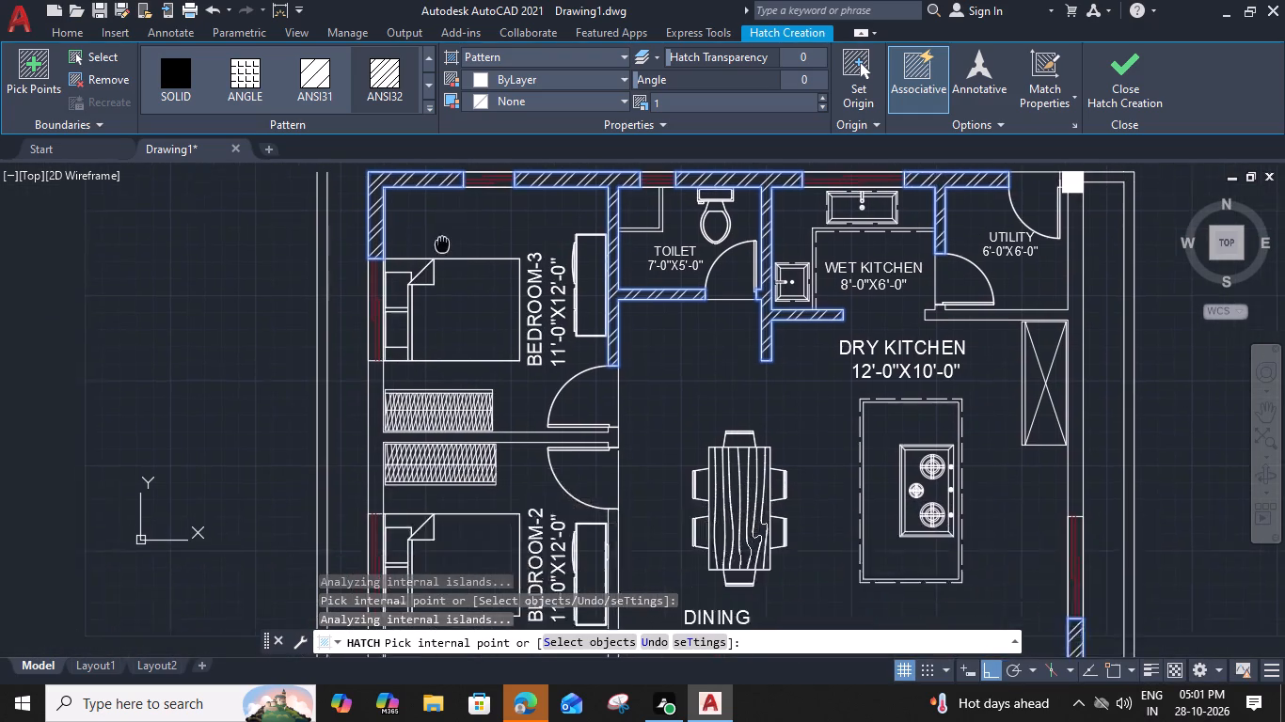
middle_click_drag(447, 237, 495, 131)
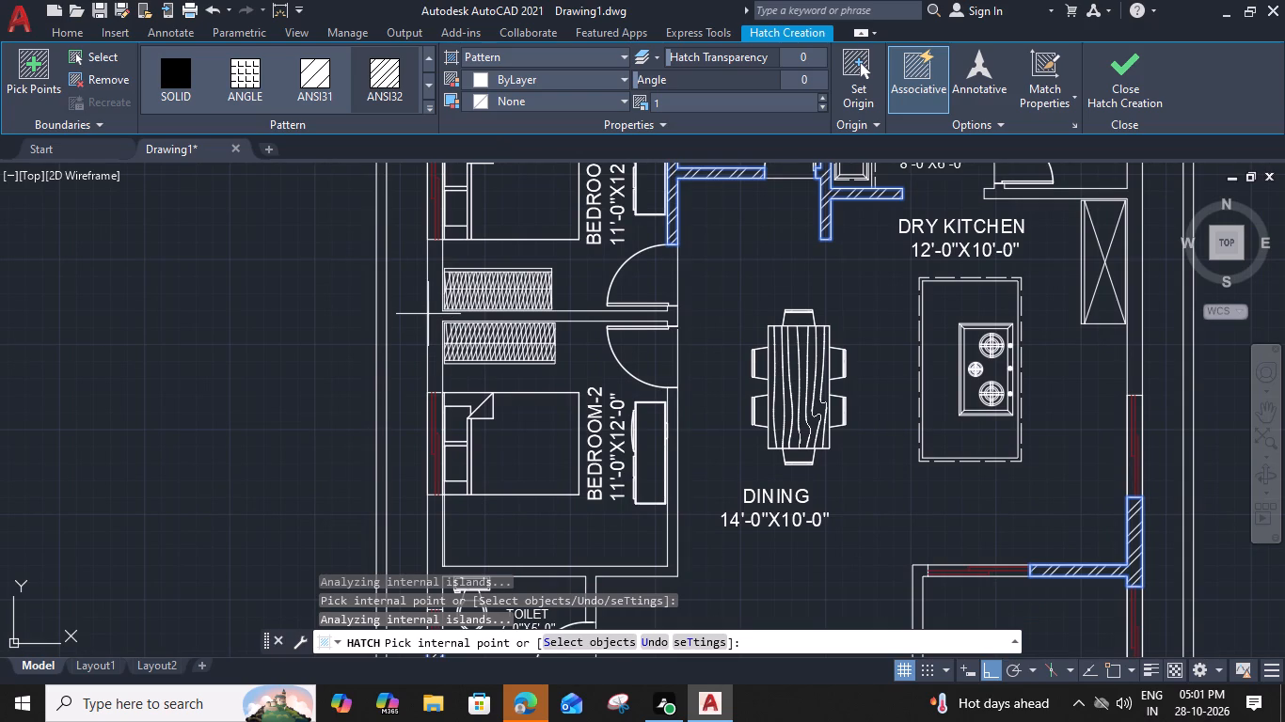
left_click(435, 315)
middle_click_drag(442, 433, 461, 264)
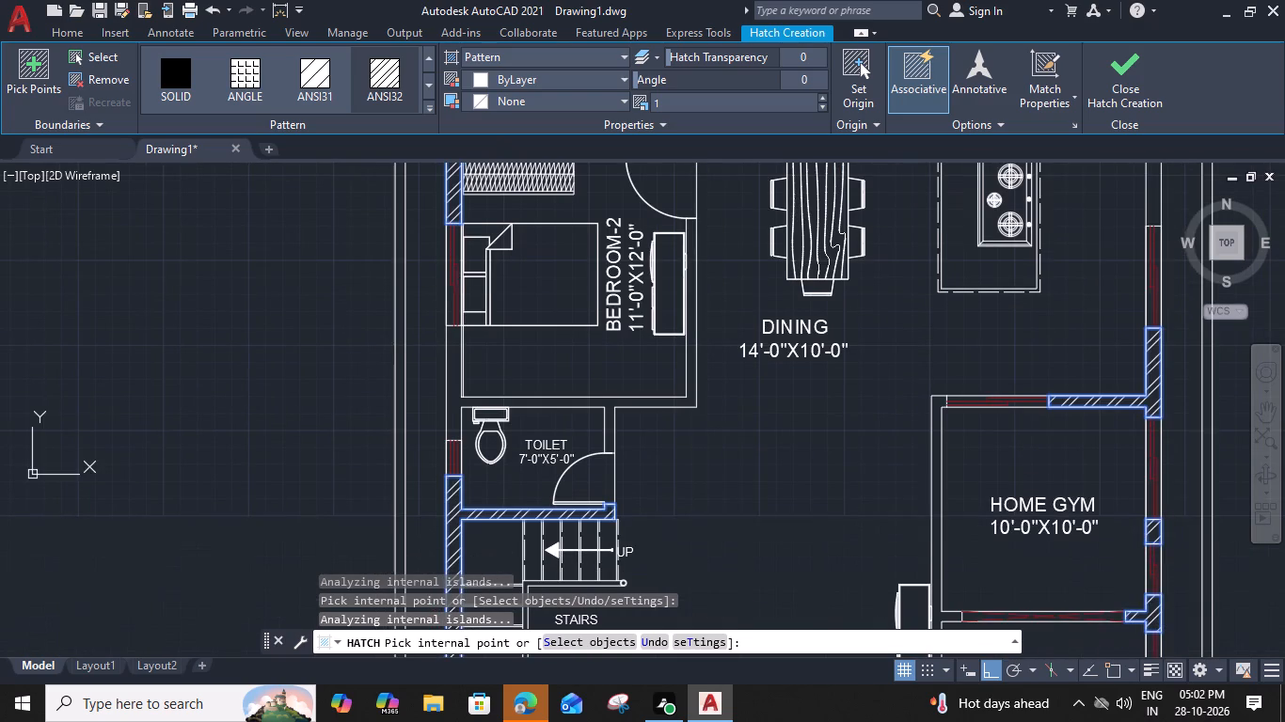
left_click(454, 350)
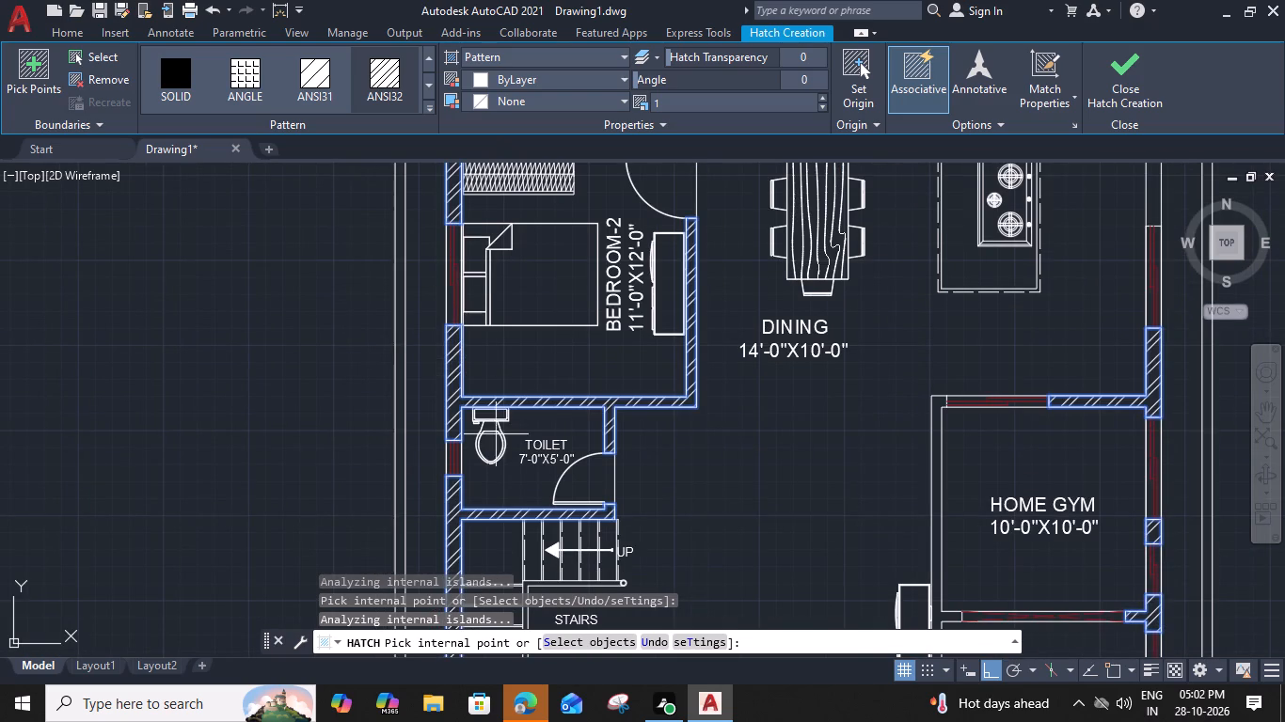
Hatch the Living Hall's wall along the Swimming Pool and Home Gym, plus M.Bedroom's wall from its door to the front window.
middle_click_drag(511, 443, 531, 244)
scroll(698, 491, "down", 2)
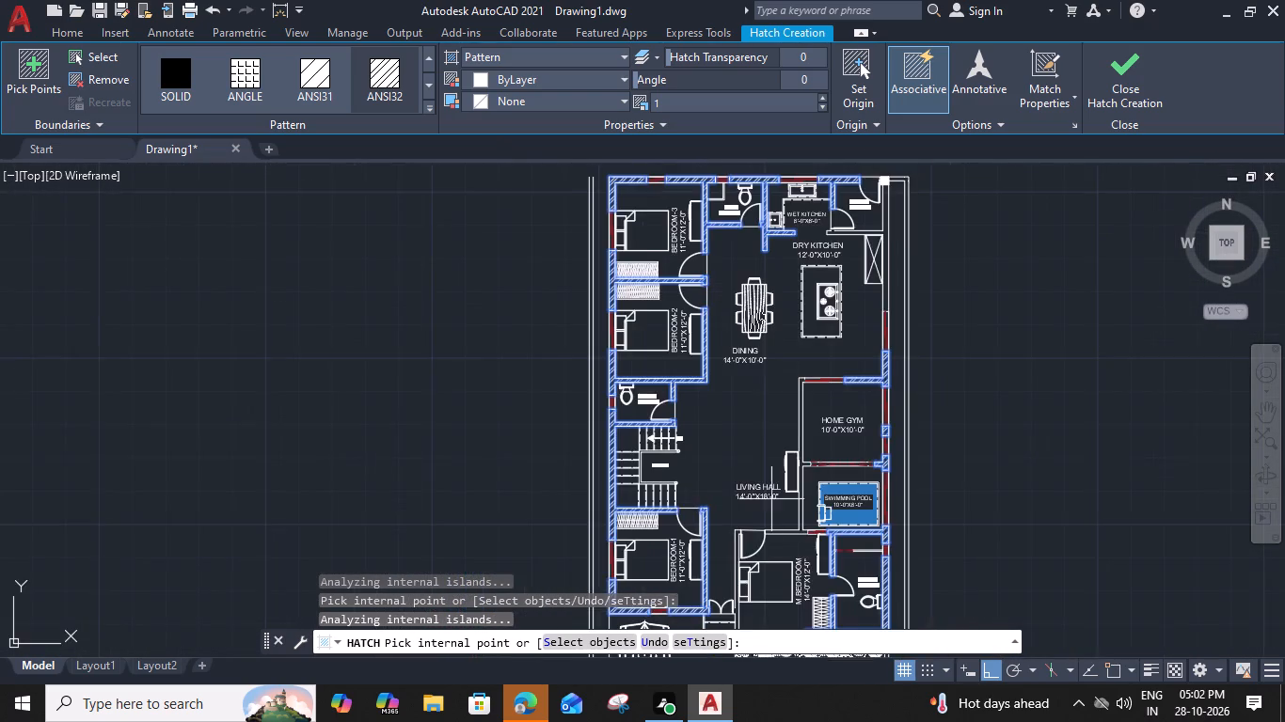
middle_click_drag(773, 499, 501, 368)
scroll(521, 397, "up", 3)
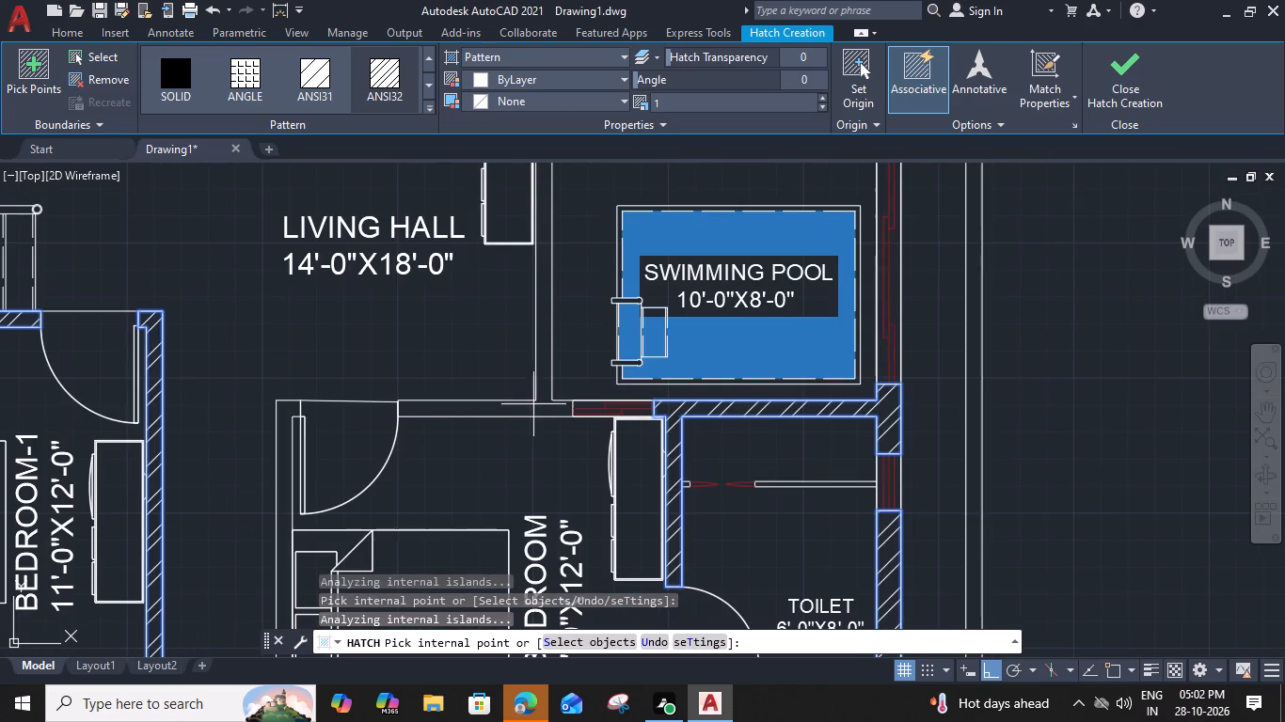
left_click(544, 406)
scroll(544, 406, "down", 2)
scroll(447, 467, "up", 1)
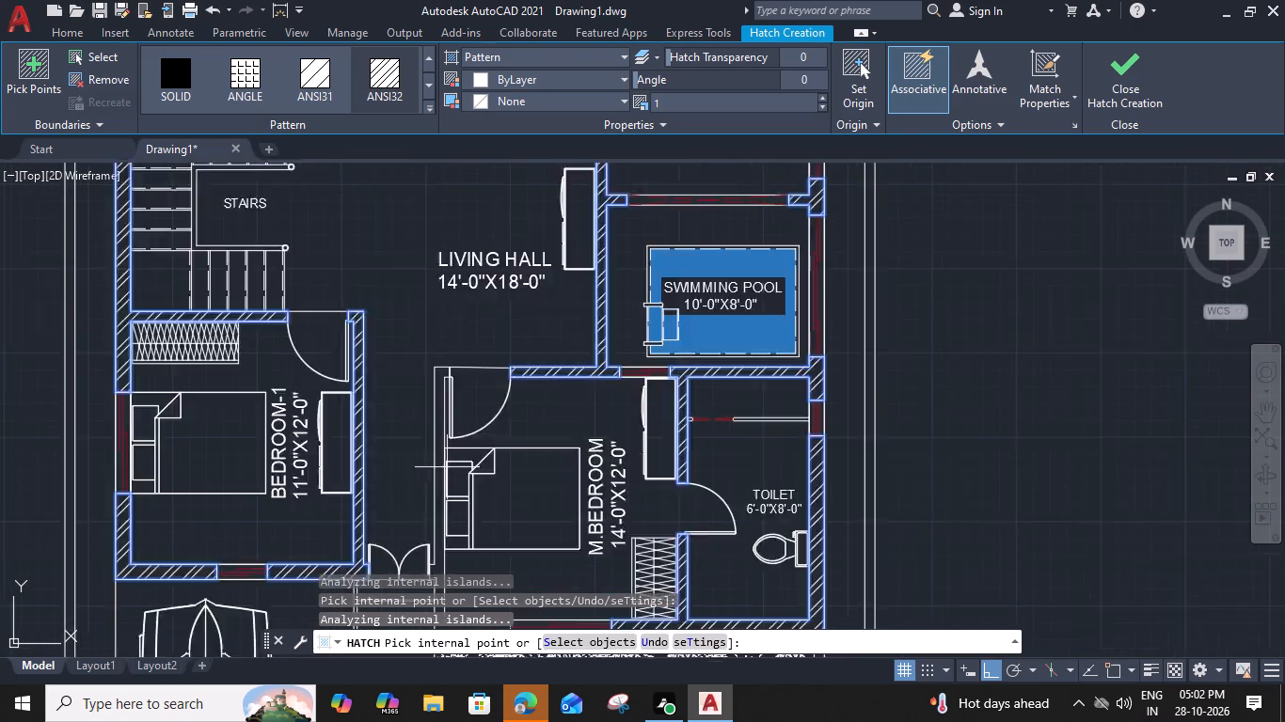
scroll(447, 467, "up", 1)
left_click(435, 461)
Add the wall between the Utility and Dry Kitchen and its connected outer wall to the hatch, and finish hatching.
scroll(435, 461, "down", 3)
middle_click_drag(522, 510, 475, 473)
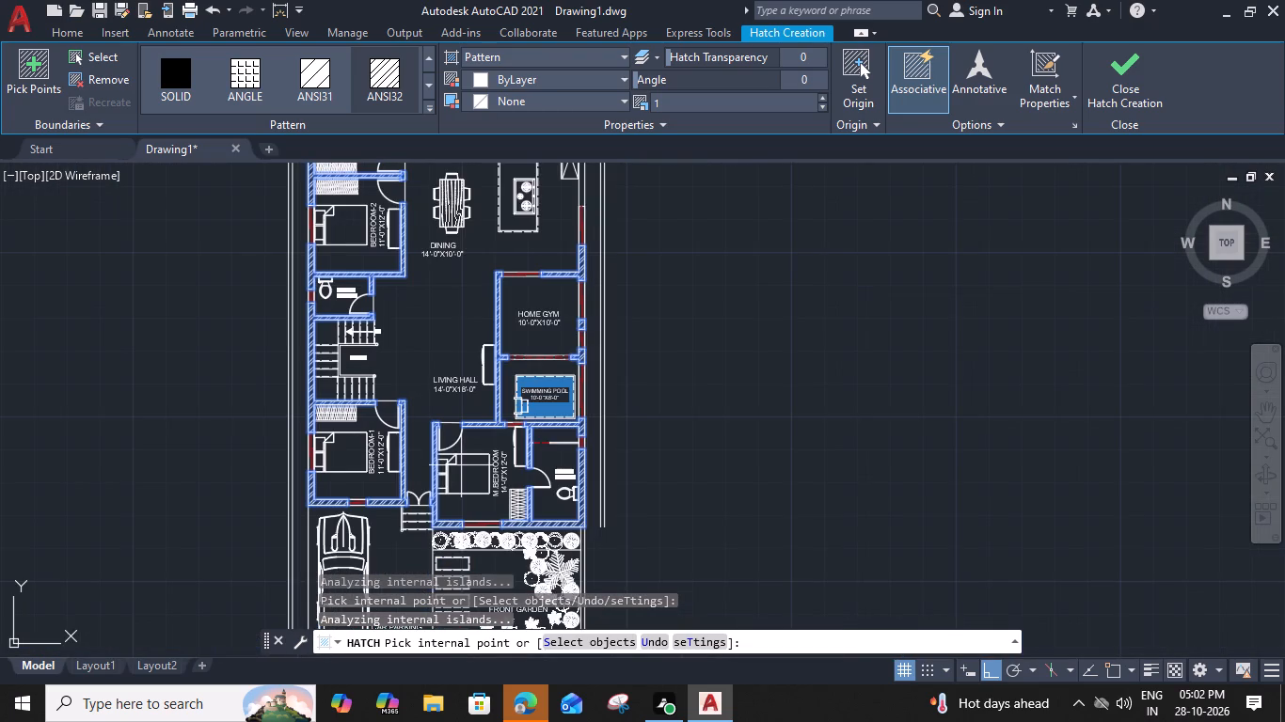
middle_click_drag(475, 473, 535, 443)
middle_click_drag(510, 300, 542, 513)
scroll(627, 282, "up", 2)
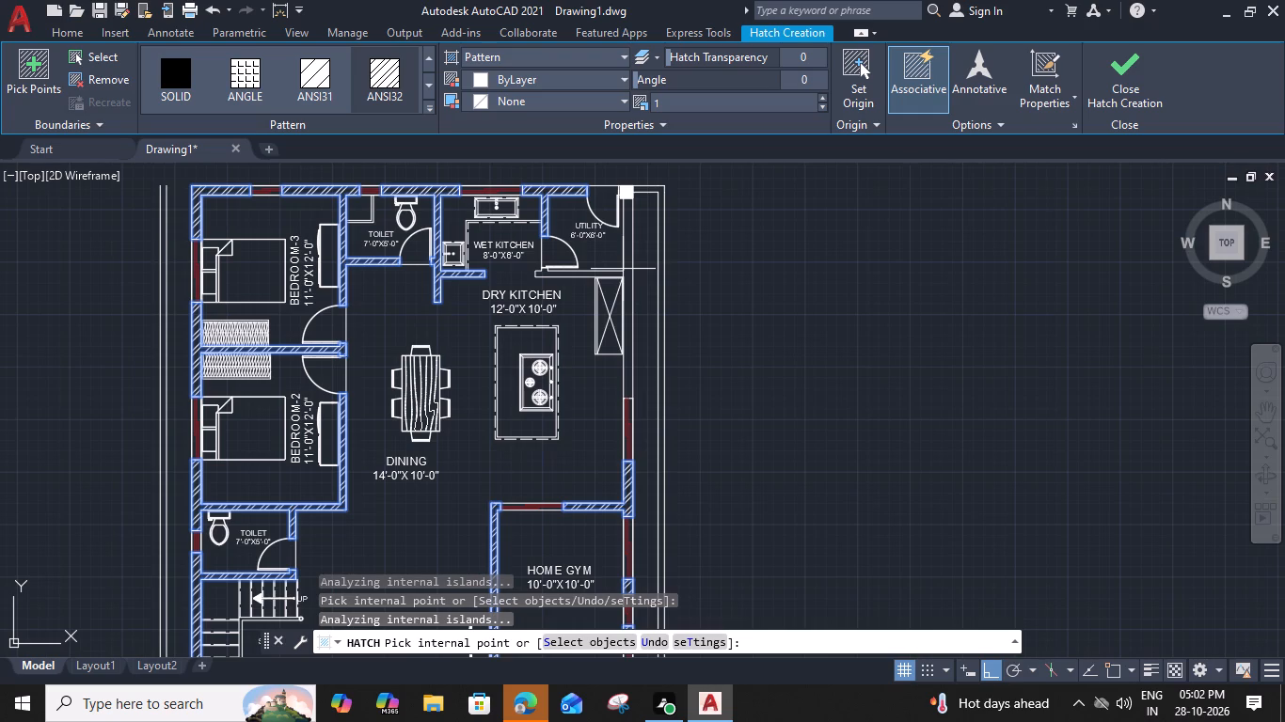
scroll(628, 269, "up", 2)
left_click(627, 272)
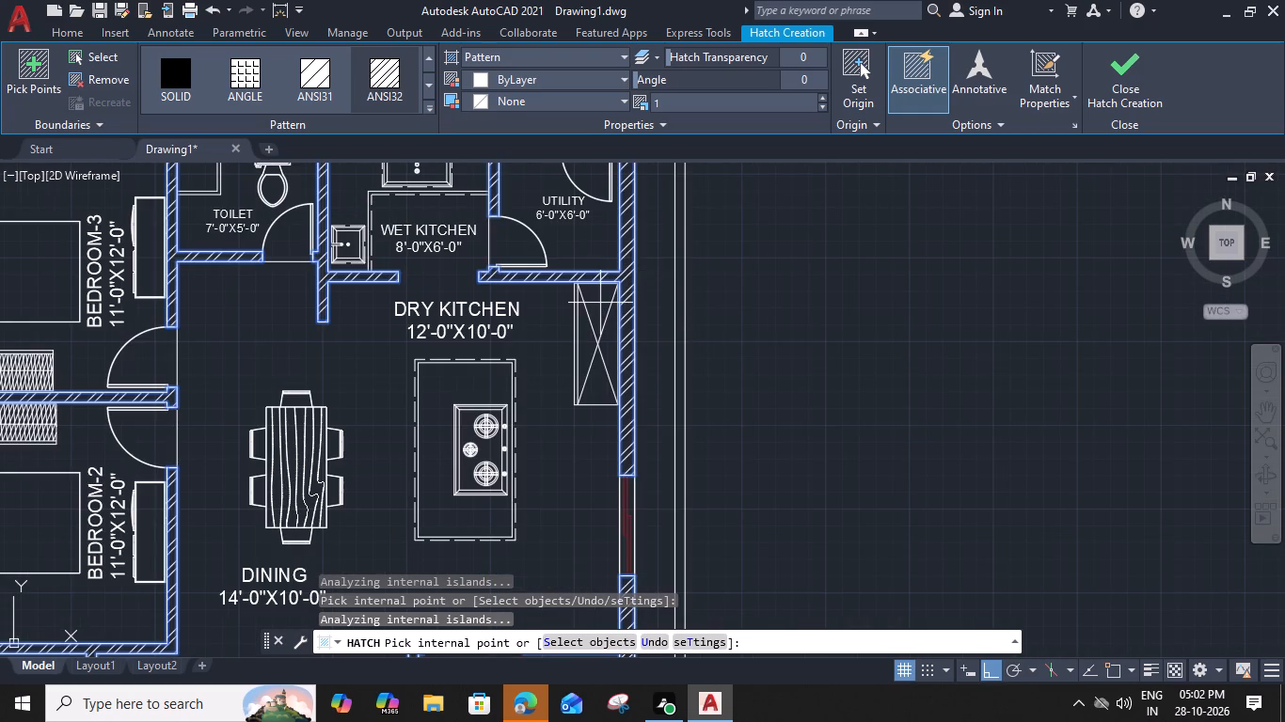
left_click(1113, 83)
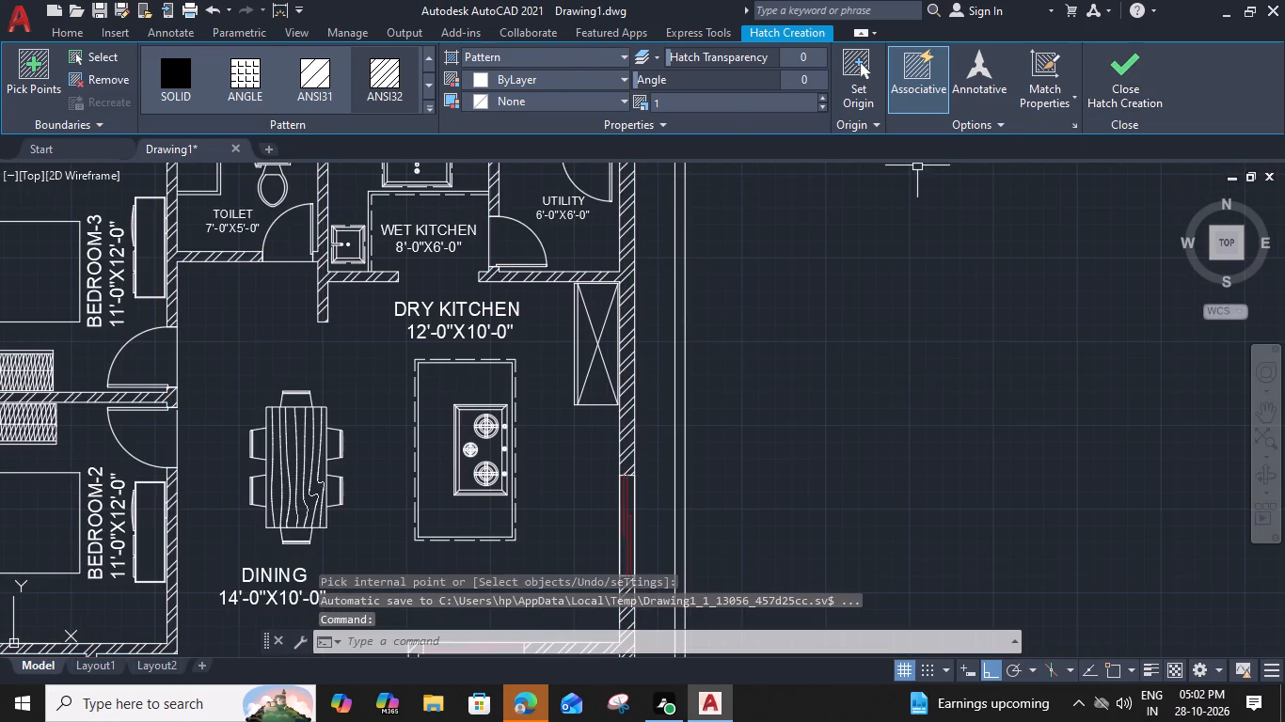
Look over the hatched walls across the plan, from the Dining area to the front garden and back to Bedroom-3.
scroll(716, 488, "down", 1)
middle_click_drag(576, 503, 712, 258)
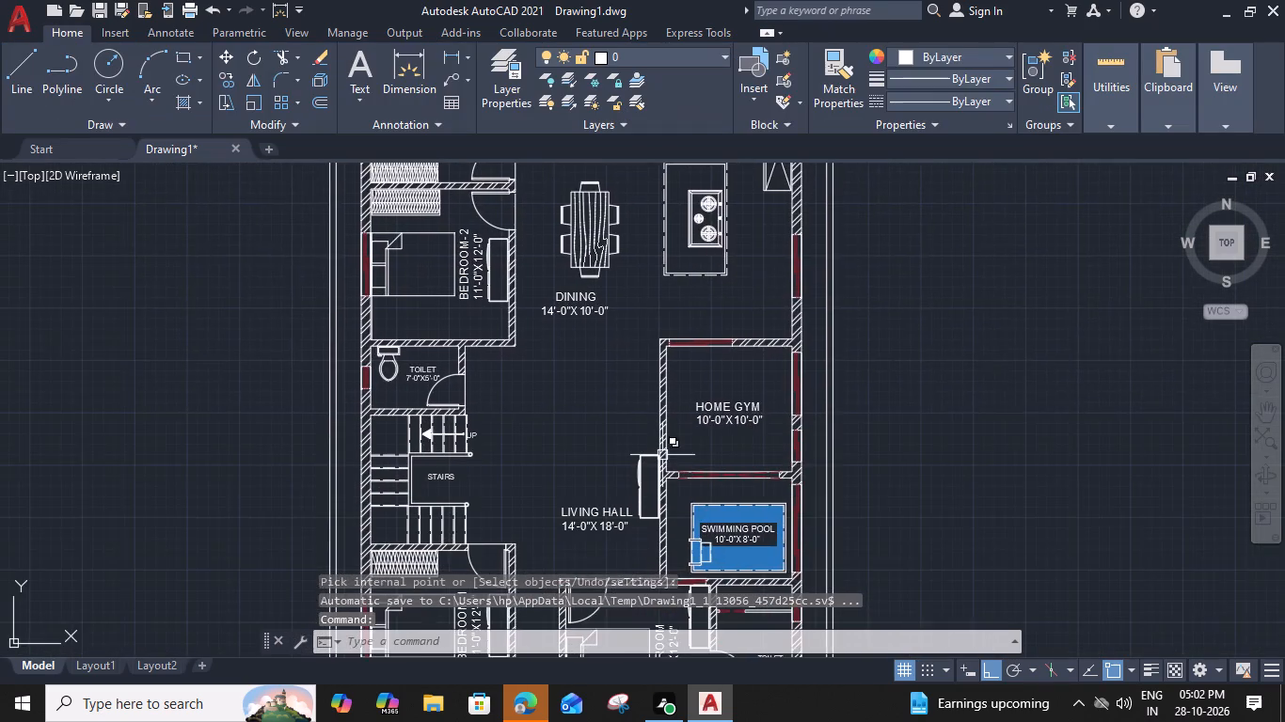
middle_click_drag(662, 450, 658, 303)
middle_click_drag(632, 471, 599, 293)
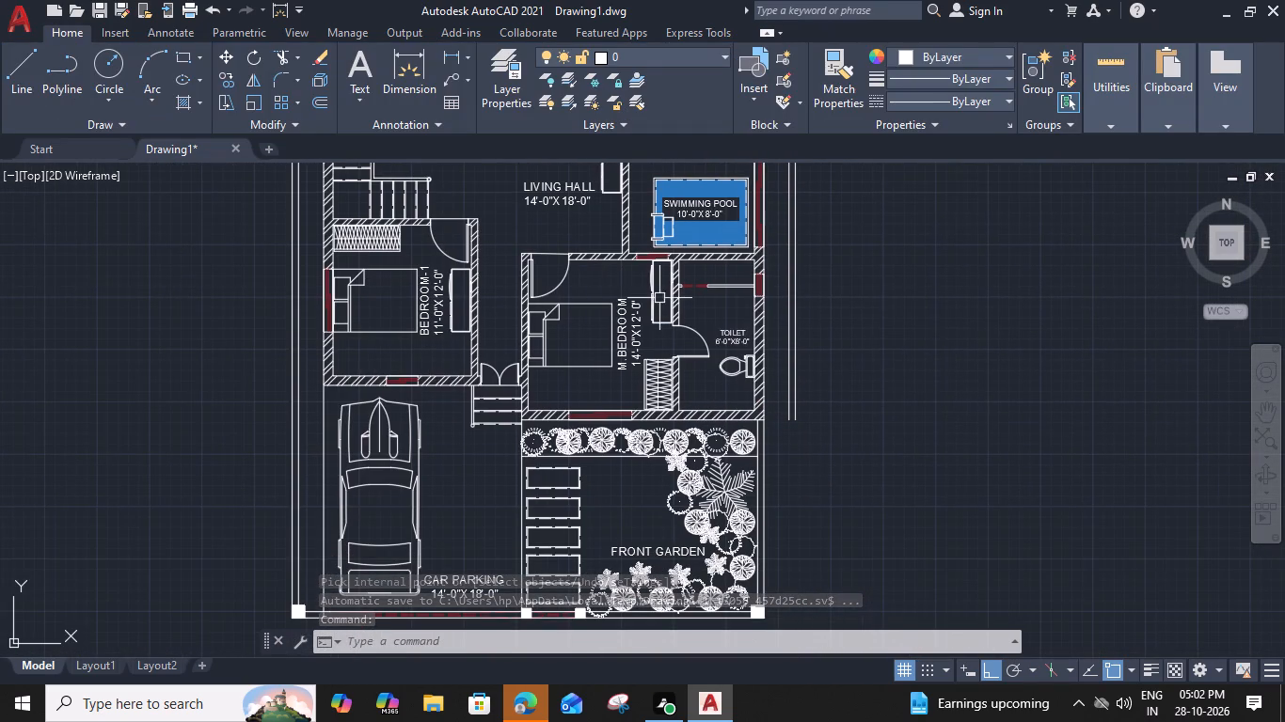
right_click_drag(488, 367, 488, 343)
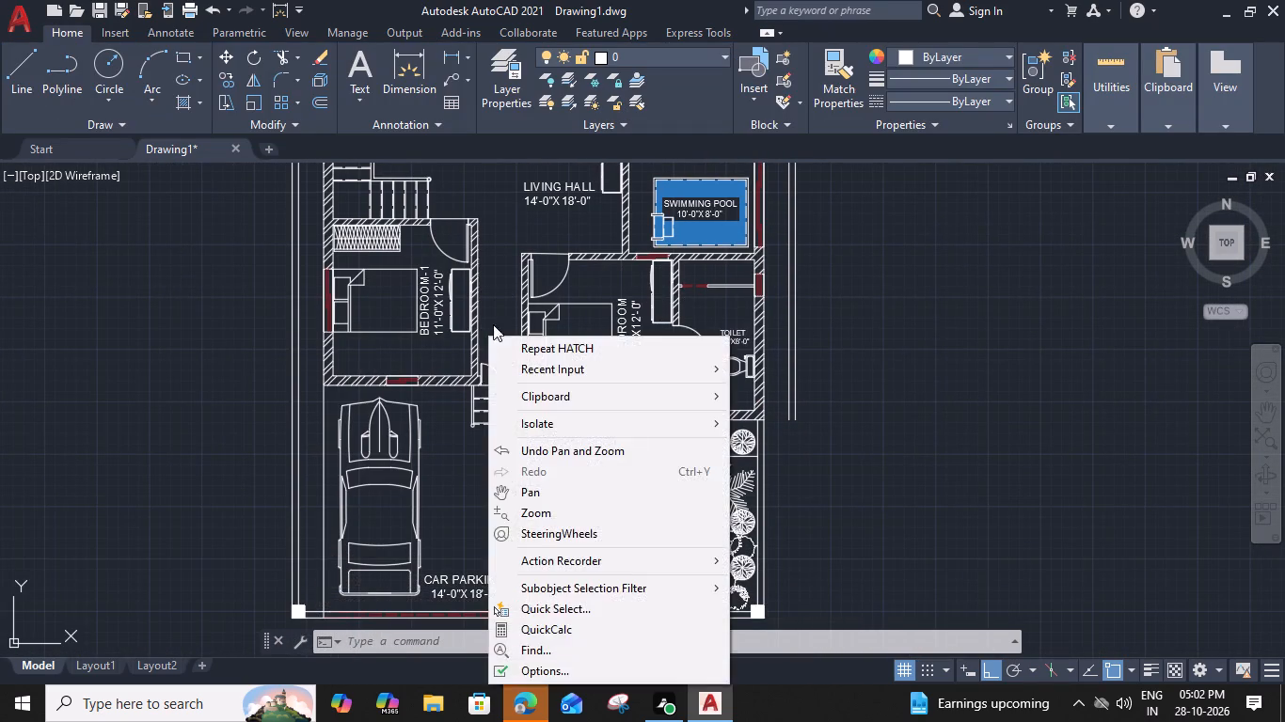
left_click(493, 262)
left_click(490, 323)
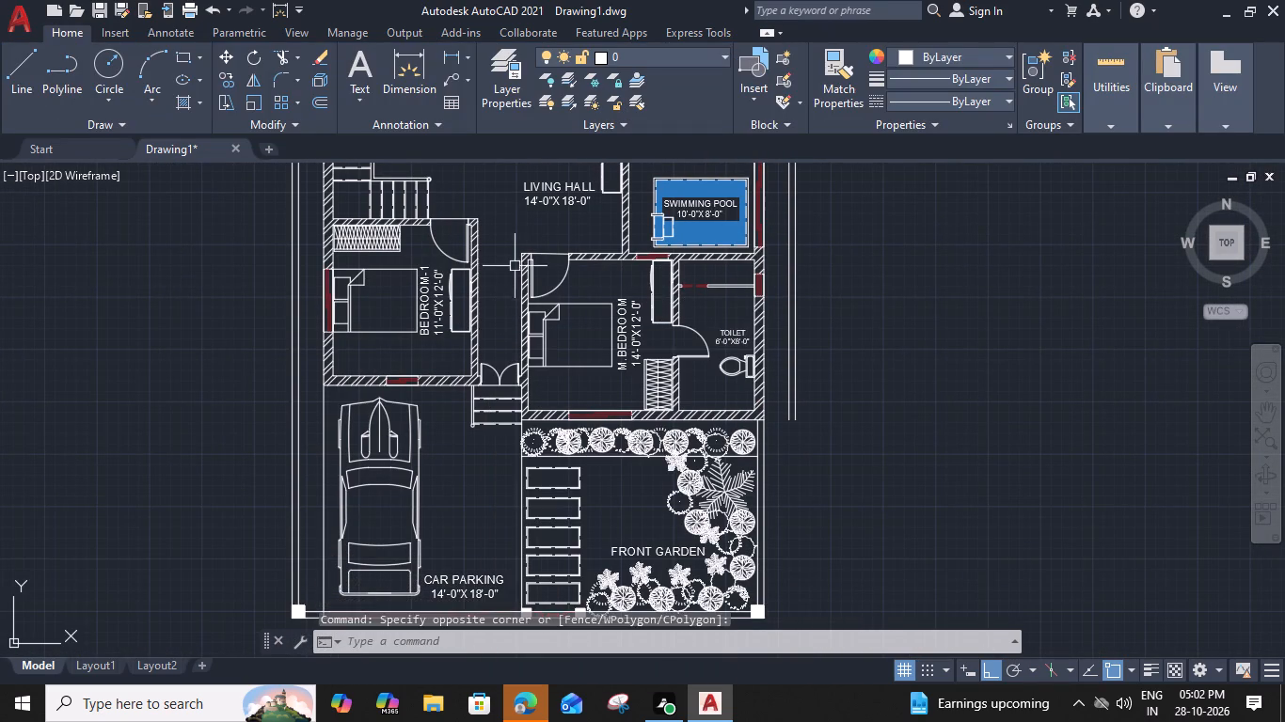
middle_click_drag(515, 277, 501, 349)
middle_click_drag(483, 264, 641, 579)
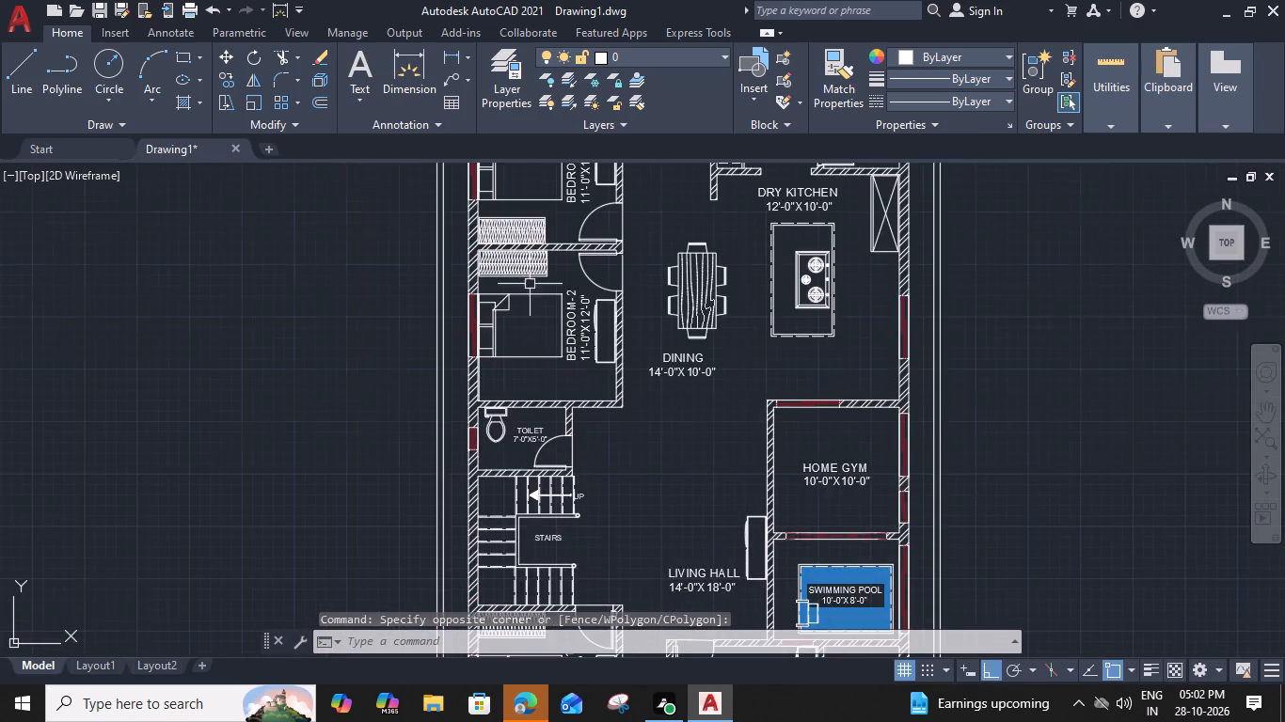
middle_click_drag(530, 285, 588, 457)
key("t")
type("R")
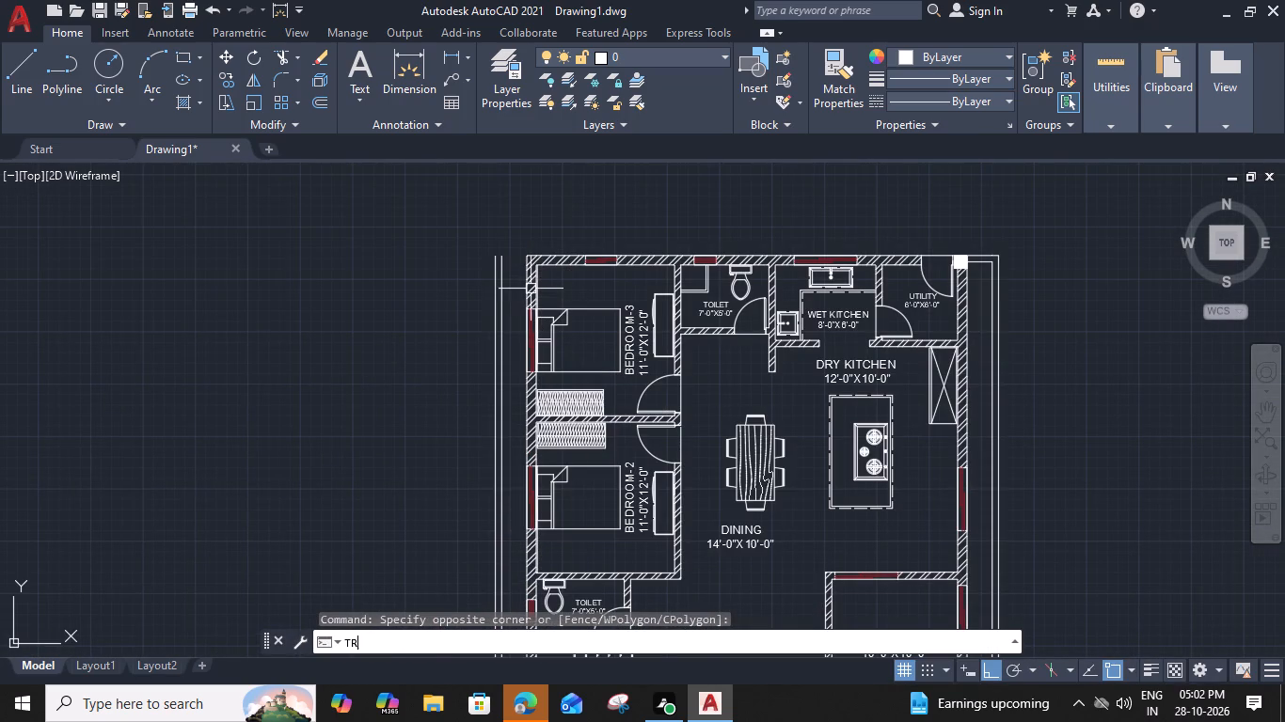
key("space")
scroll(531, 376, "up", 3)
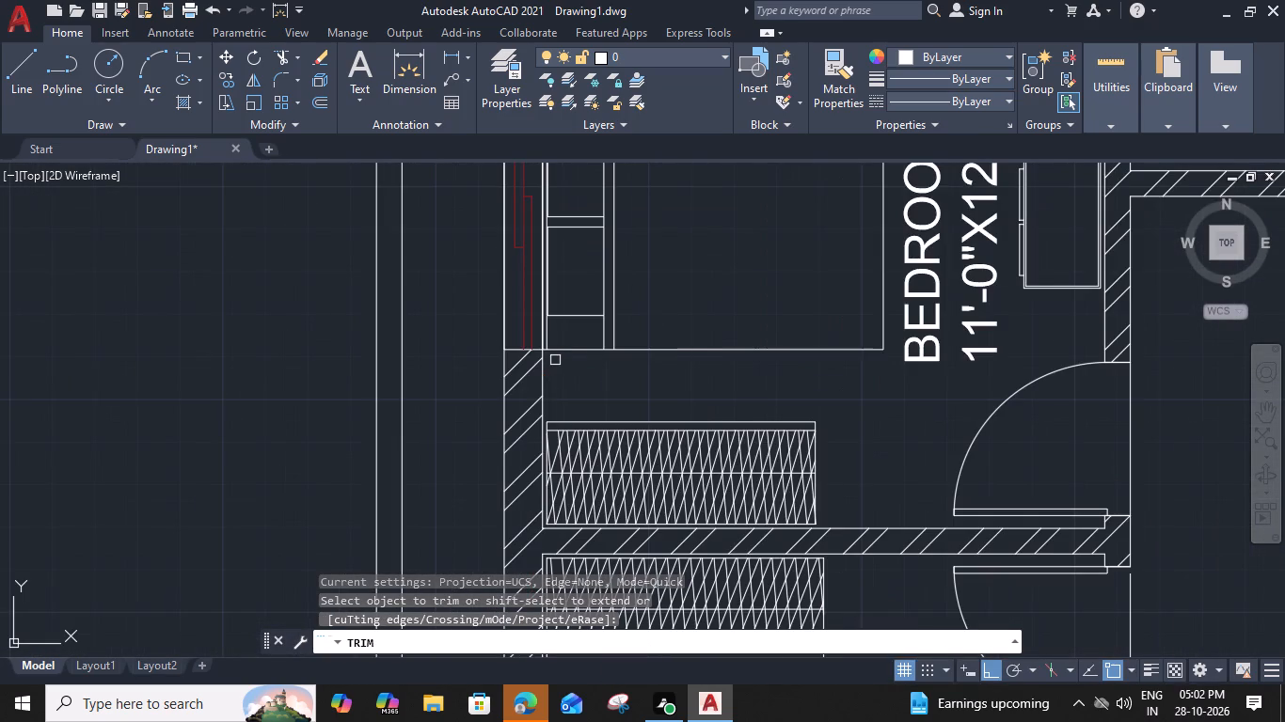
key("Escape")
Erase the stray line beside the bed along Bedroom-3's window wall.
left_click(550, 339)
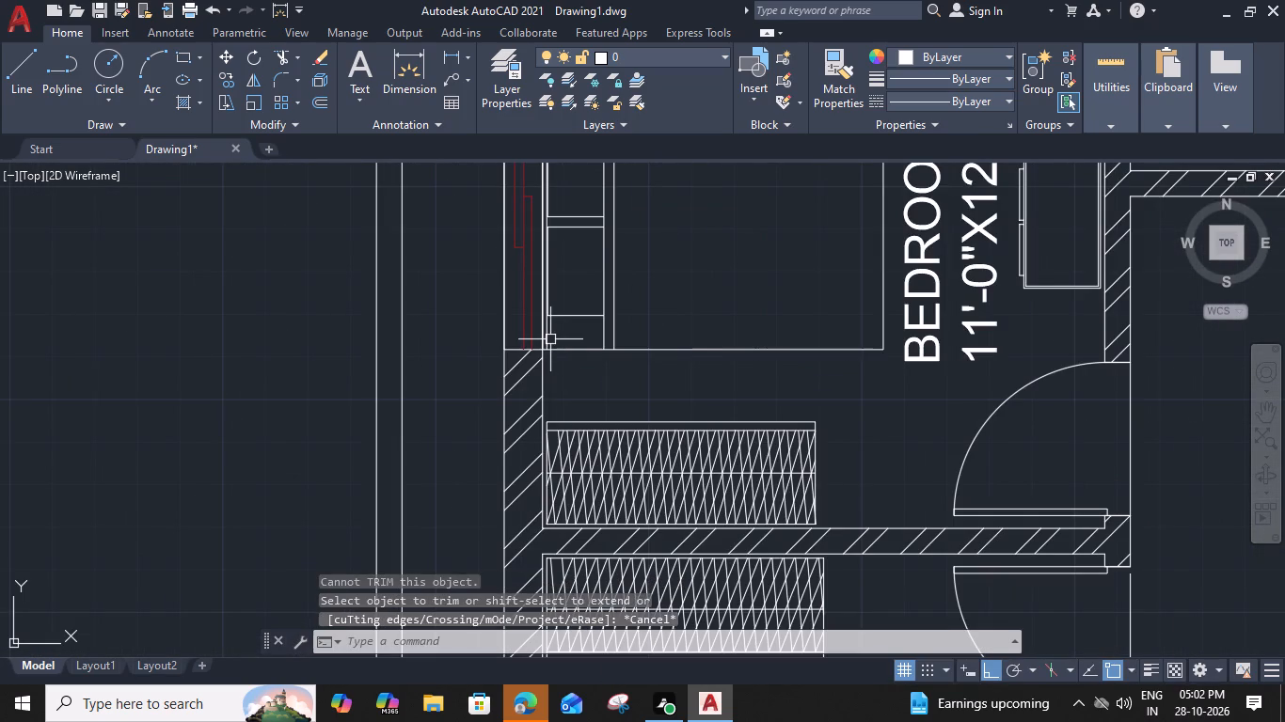
key("Delete")
Insert the "Plant - Rubber or Philodendron" block from DesignCenter's Home - Space Planner into the open floor below the Dining label.
scroll(606, 372, "down", 1)
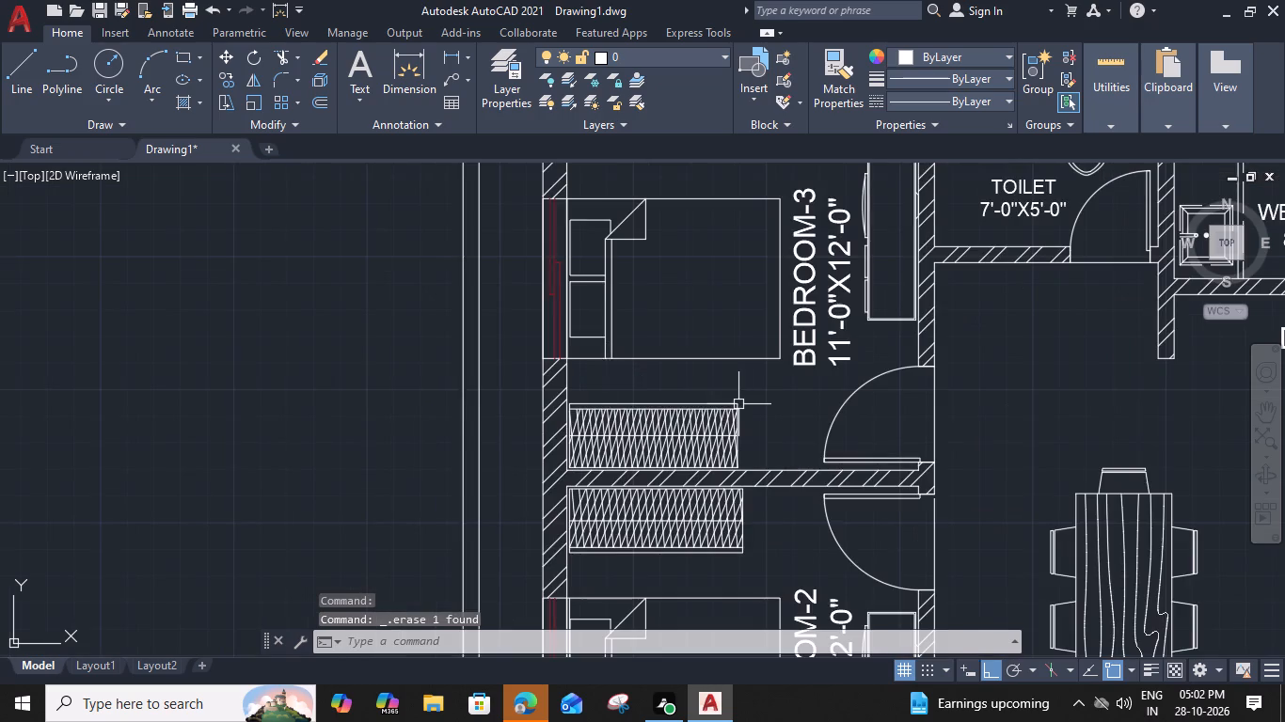
scroll(758, 406, "down", 1)
middle_click_drag(769, 423, 555, 322)
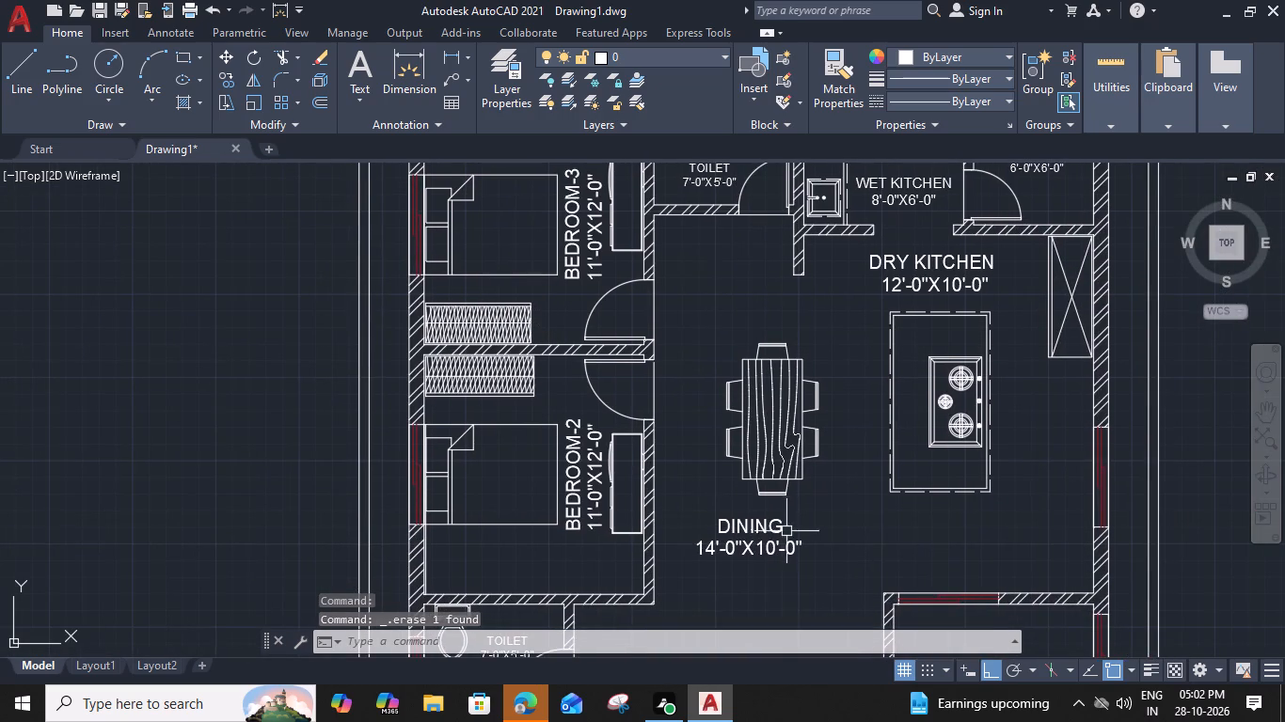
middle_click_drag(782, 527, 568, 426)
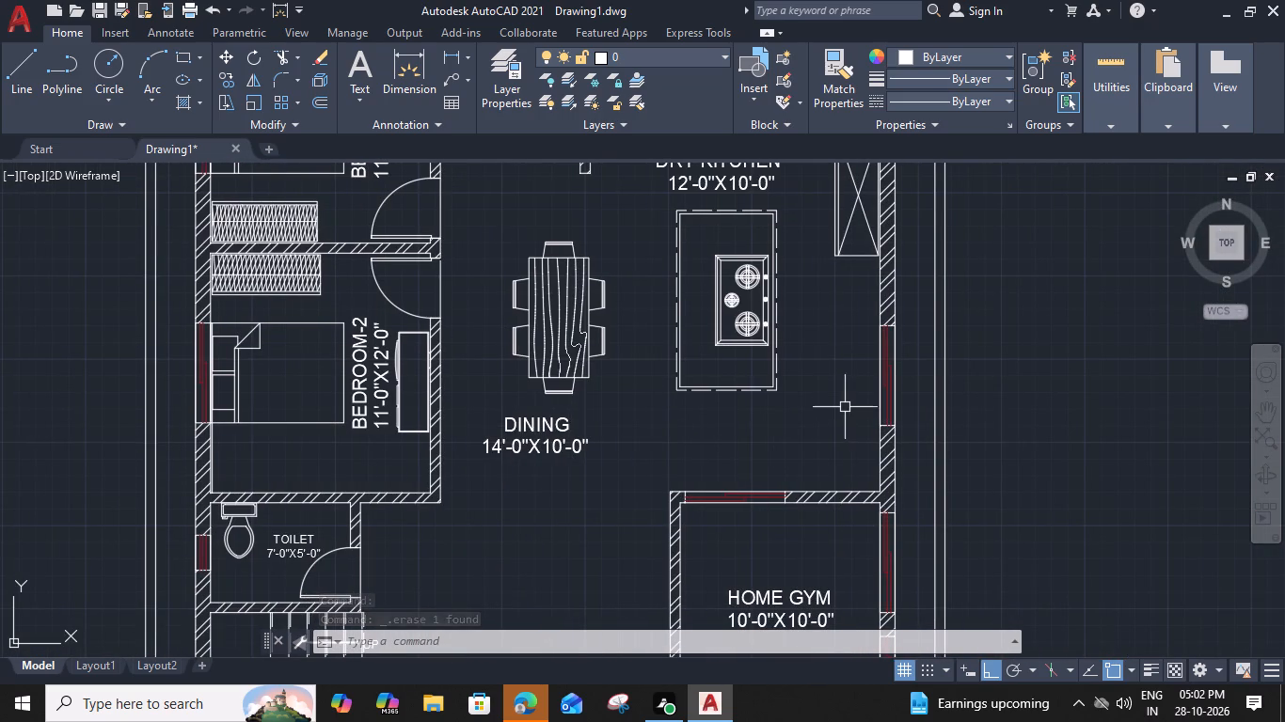
key("ctrl+2")
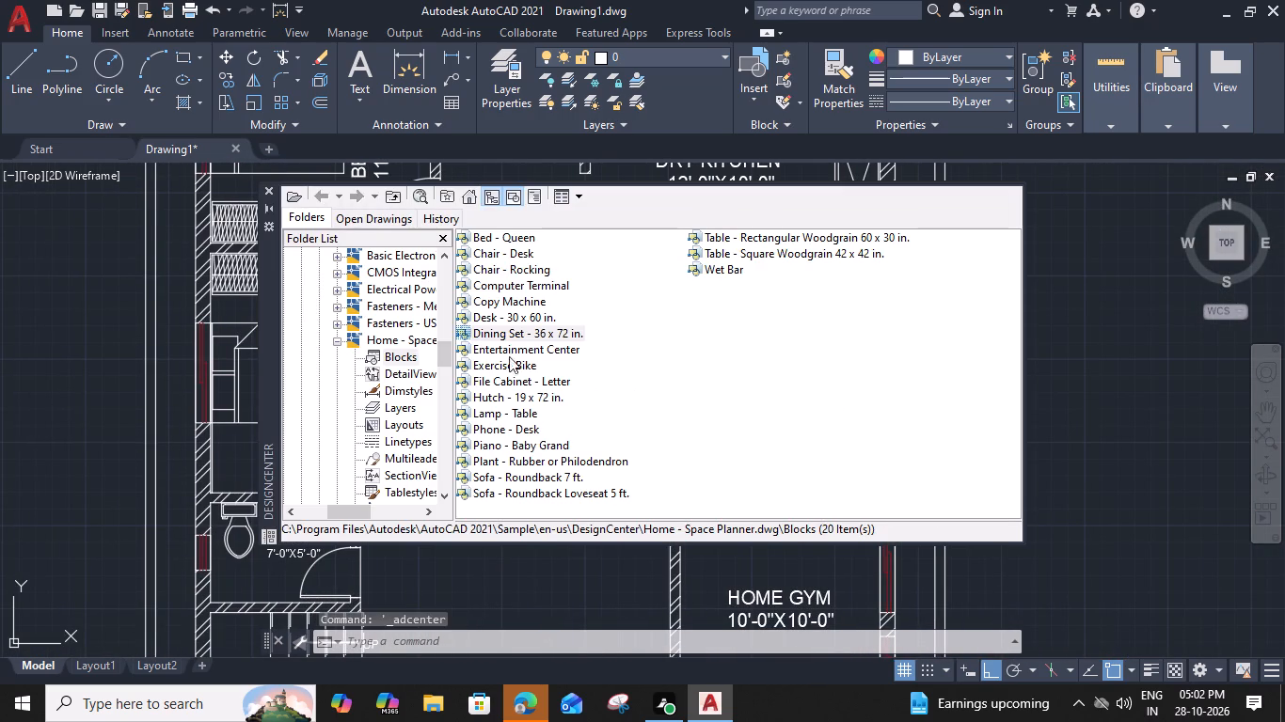
left_click_drag(487, 453, 496, 505)
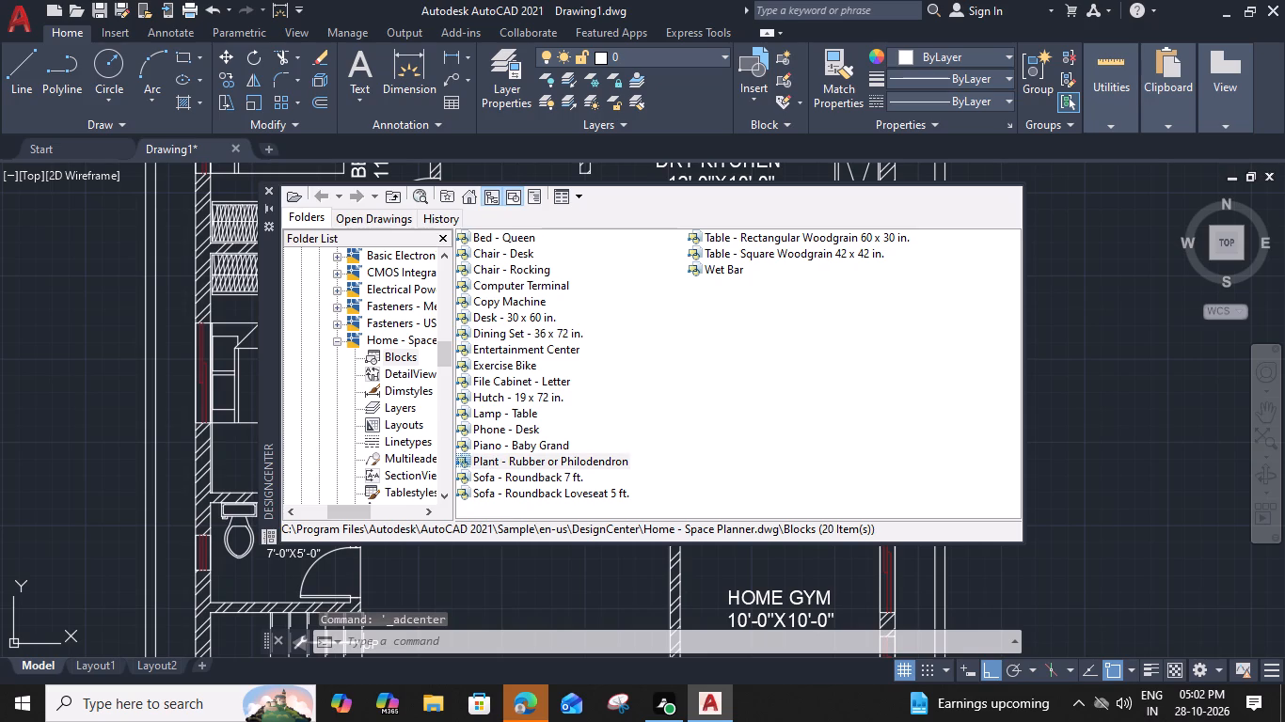
left_click_drag(496, 505, 512, 556)
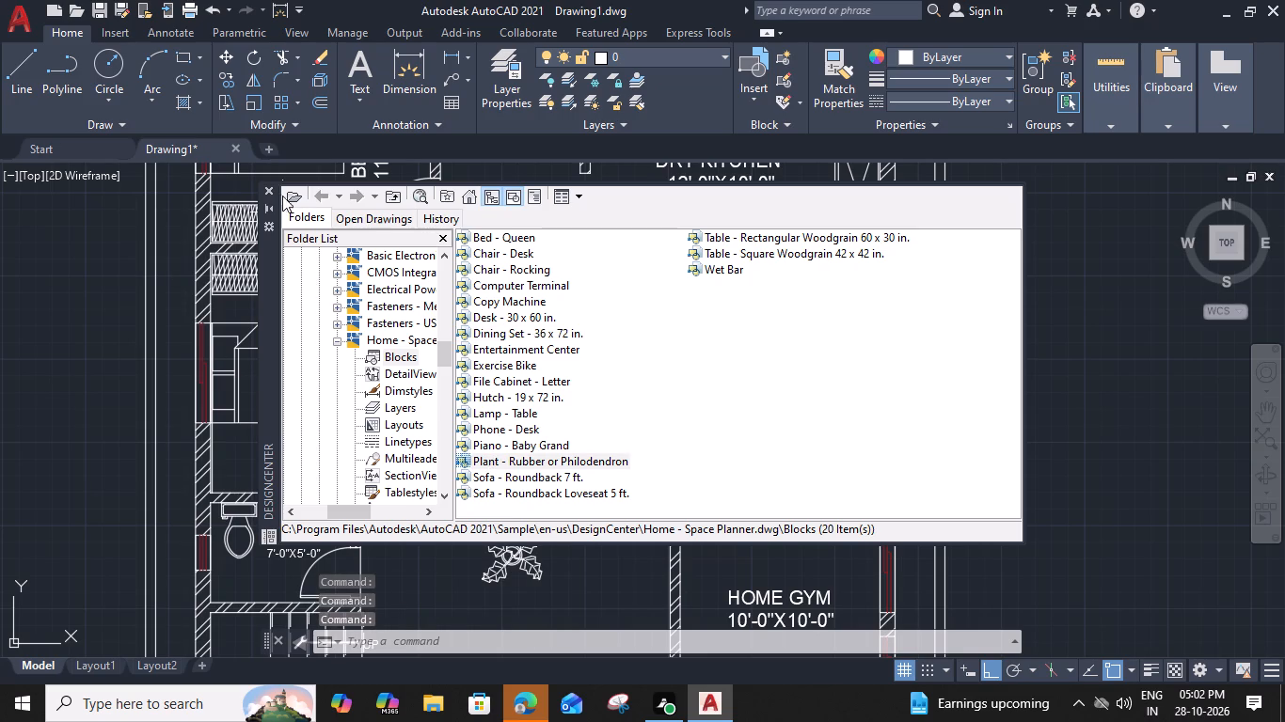
left_click(267, 188)
Move the plant into the corner beside the Dry Kitchen where the Home Gym wall meets the outer wall.
left_click(514, 553)
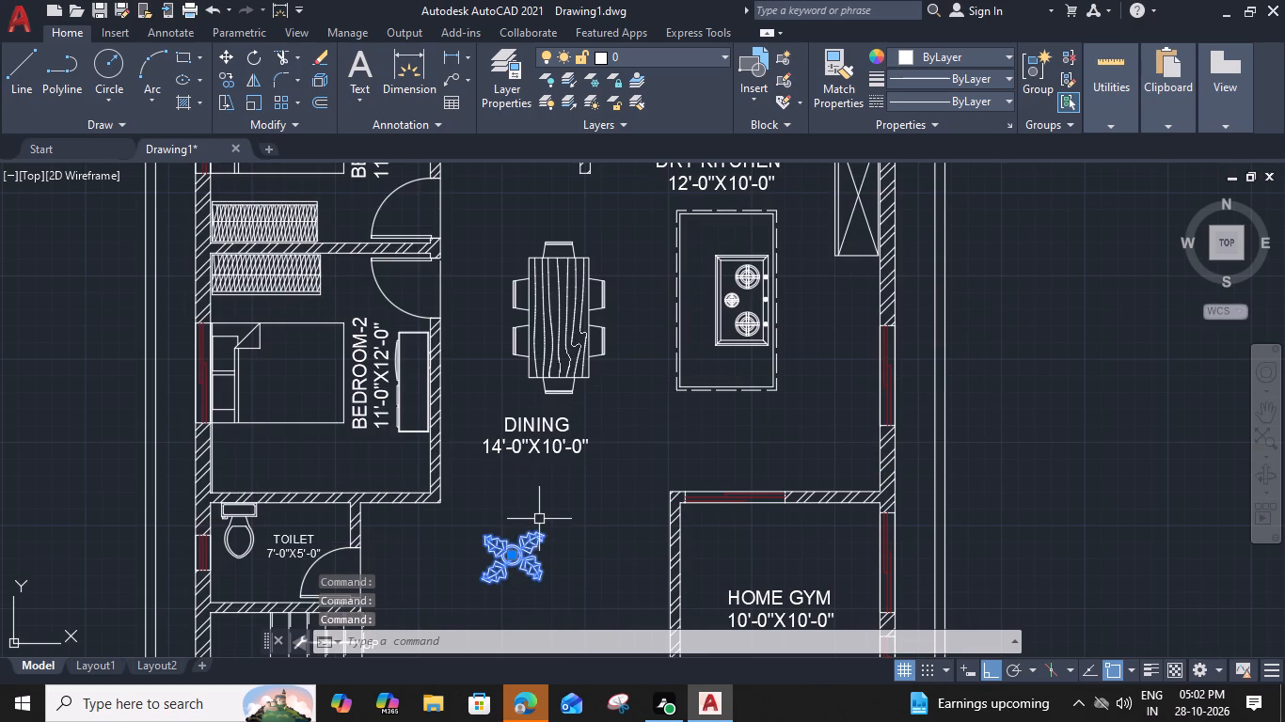
type("M")
key("space")
left_click(548, 539)
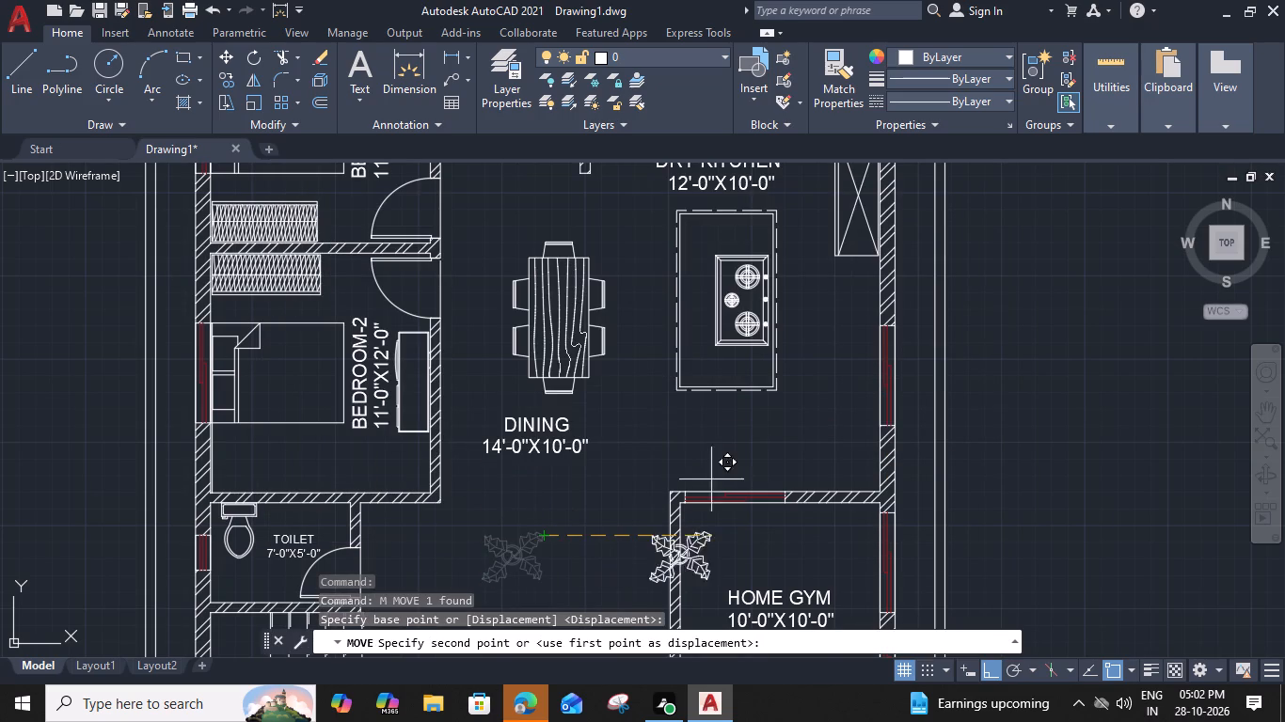
scroll(872, 257, "up", 1)
left_click(880, 257)
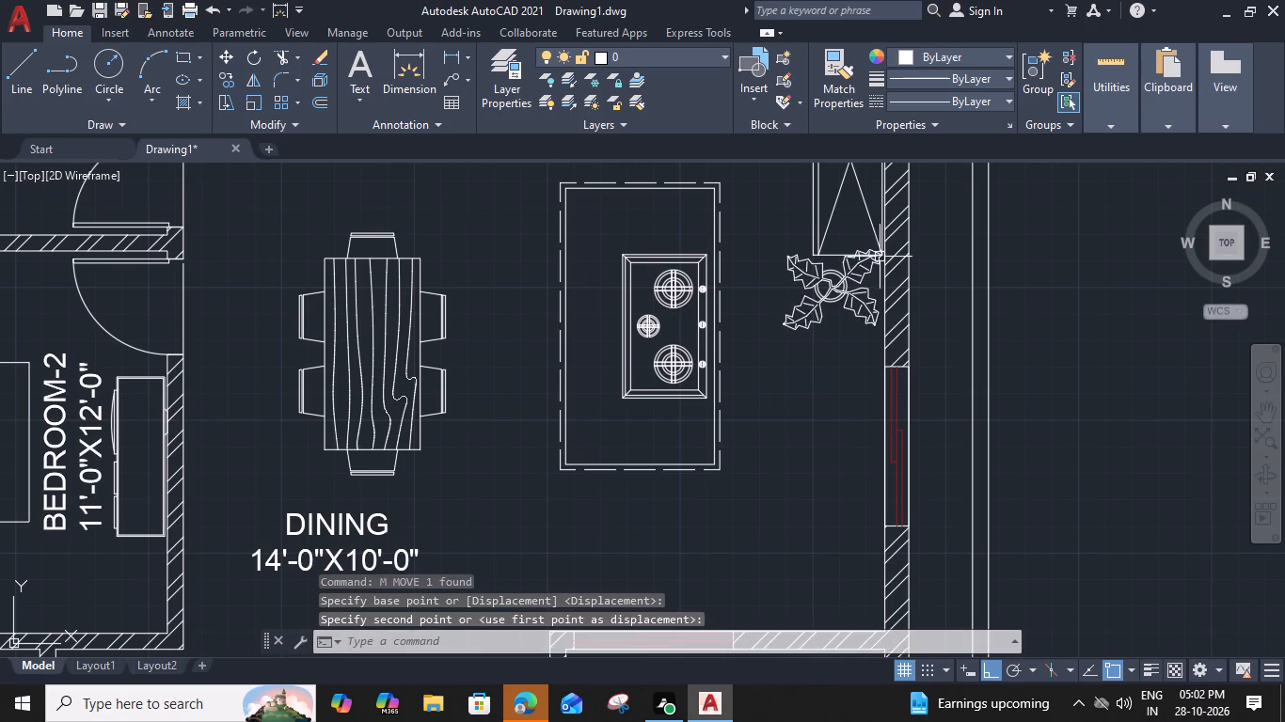
left_click(843, 301)
type("M")
key("space")
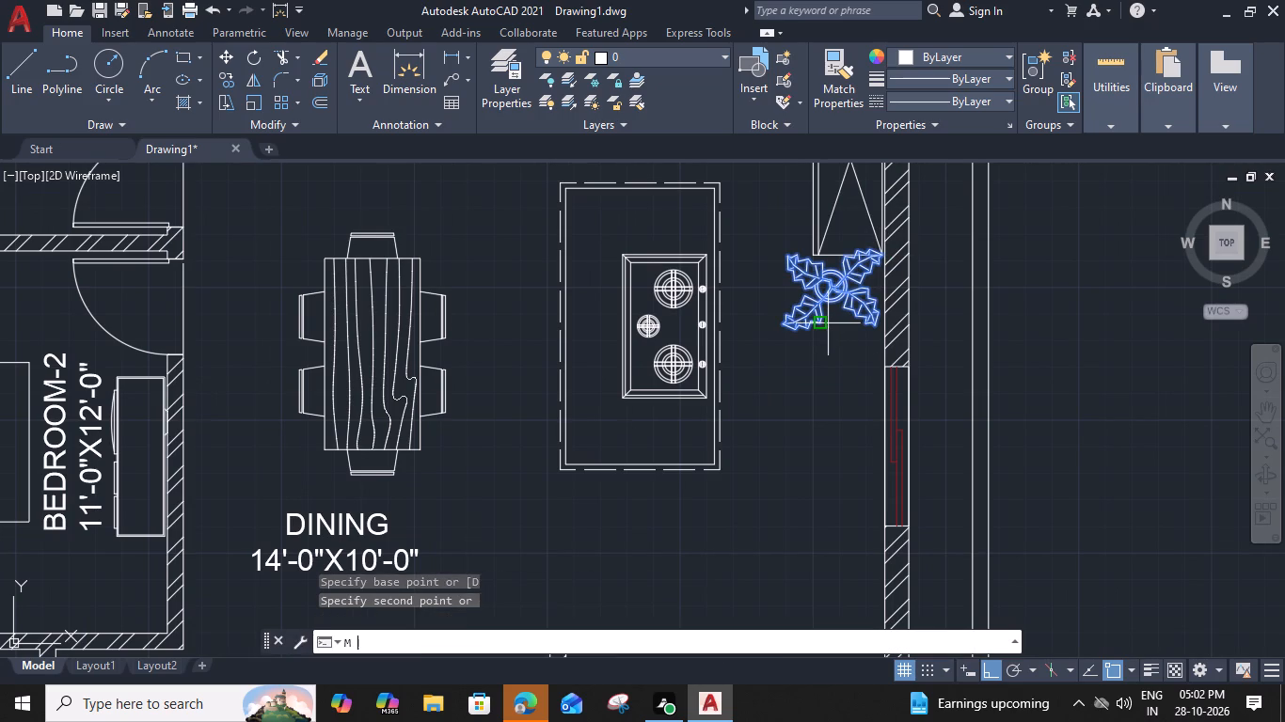
scroll(786, 331, "up", 2)
left_click(783, 314)
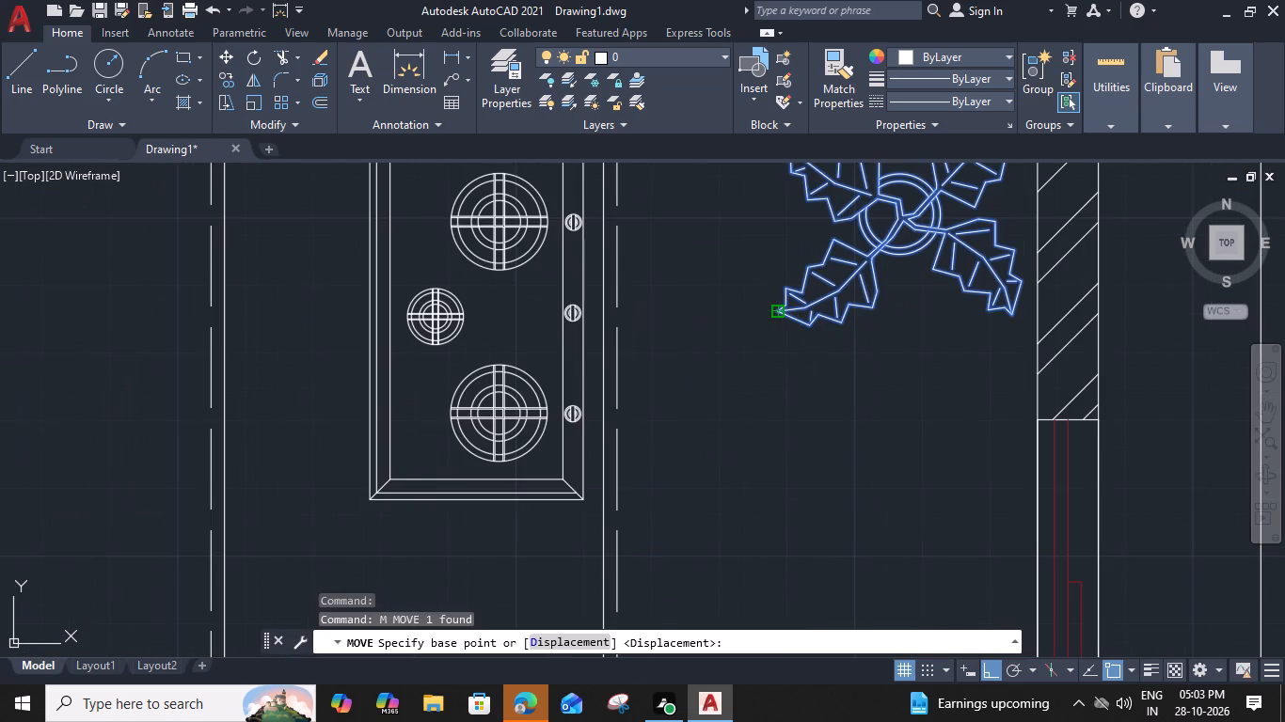
scroll(775, 412, "down", 2)
middle_click_drag(774, 534, 773, 359)
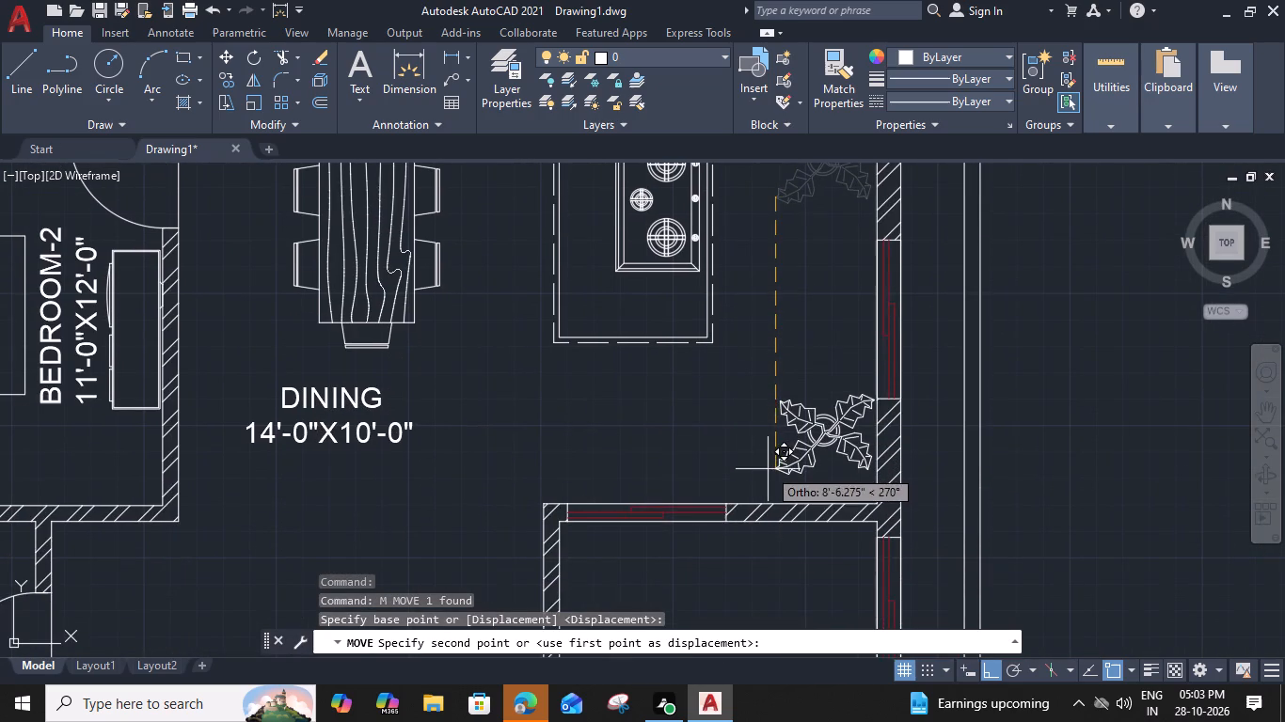
left_click(765, 490)
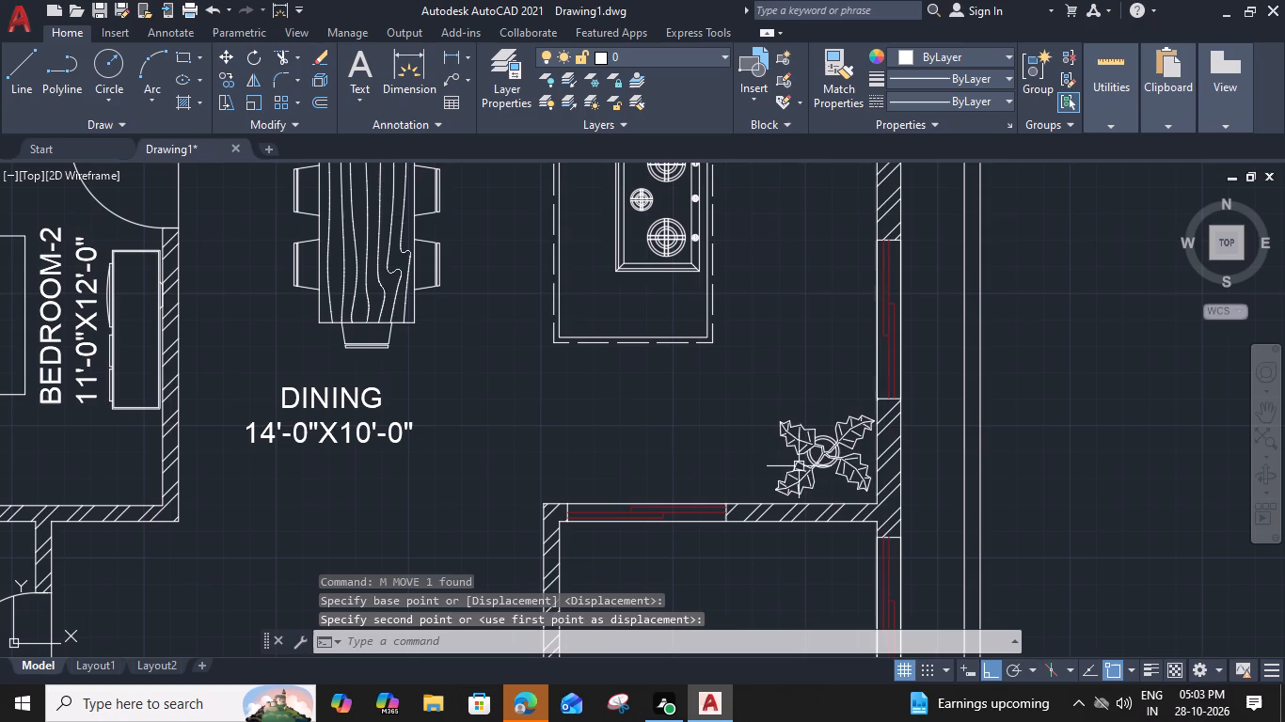
Copy the plant about 14 ft straight down to the Swimming Pool area, near the corner of the Home Gym and outer walls.
left_click(801, 468)
type("CO")
key("space")
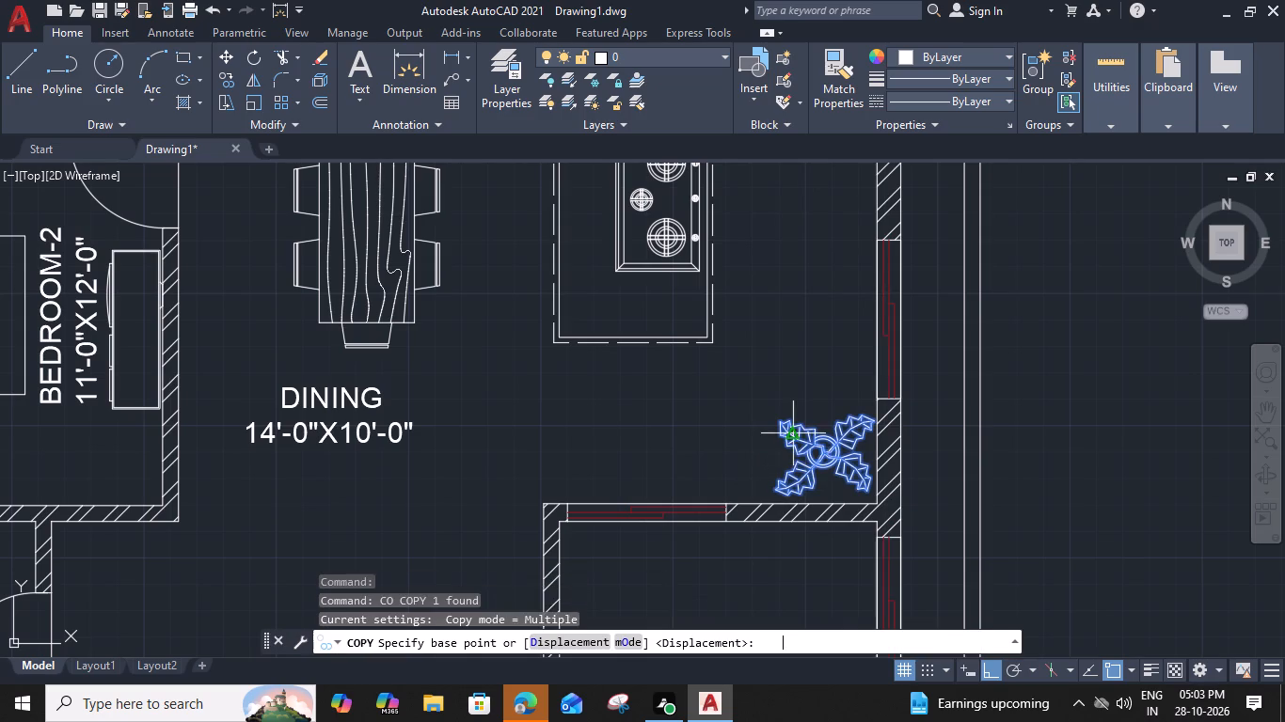
scroll(829, 463, "up", 2)
left_click(819, 445)
scroll(819, 465, "down", 3)
middle_click_drag(820, 475, 828, 367)
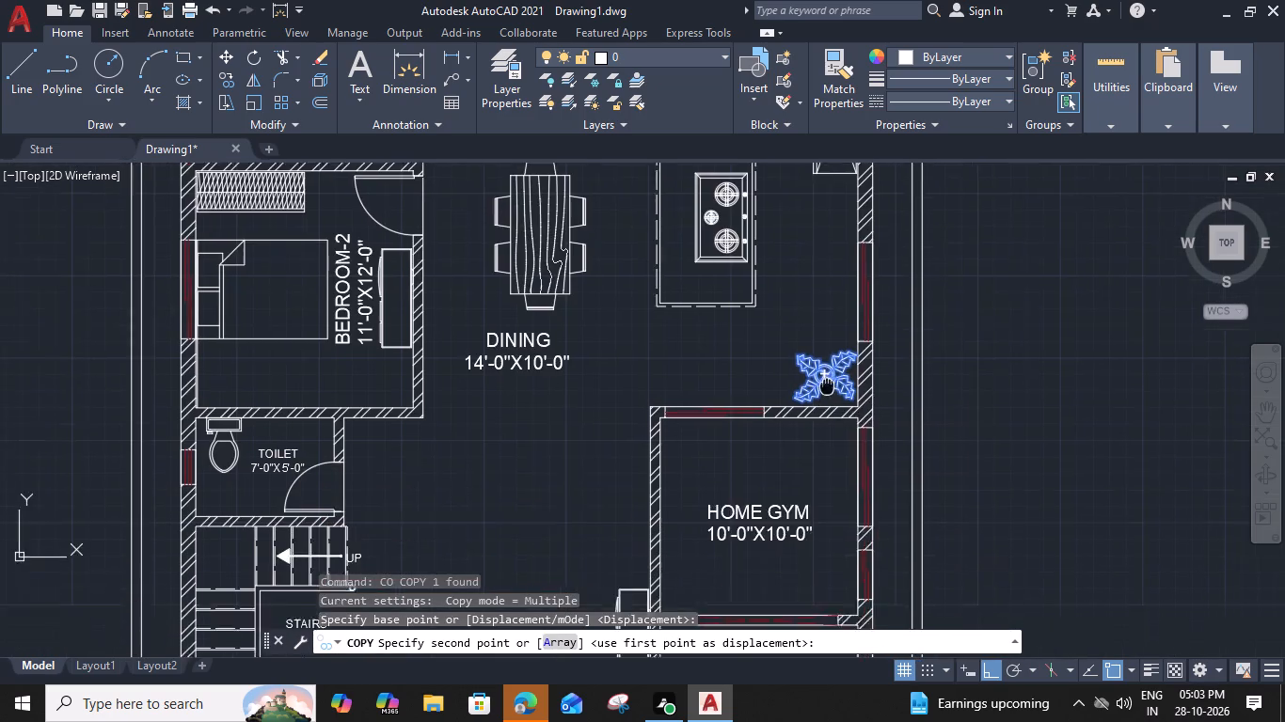
middle_click_drag(828, 367, 831, 215)
scroll(820, 487, "up", 3)
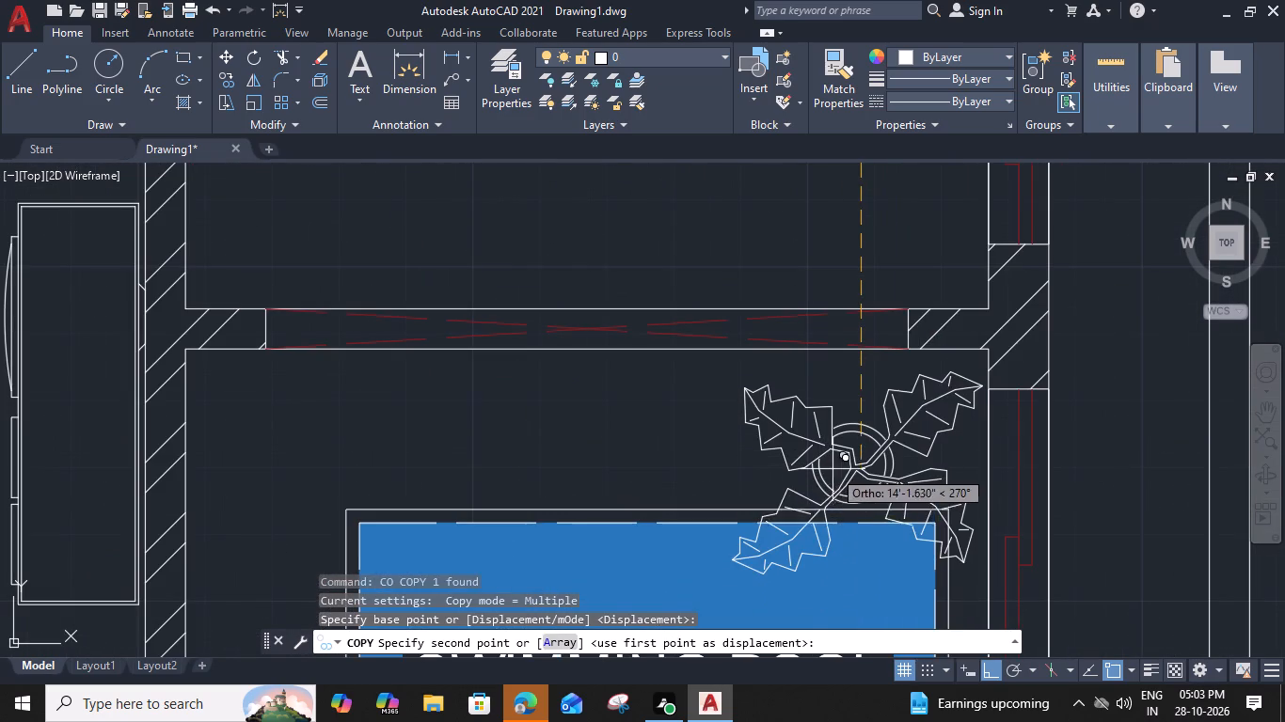
left_click(837, 455)
key("Escape")
Scale the copied Swimming Pool plant down about its centre so it fits between the pool edge and the walls.
left_click(849, 452)
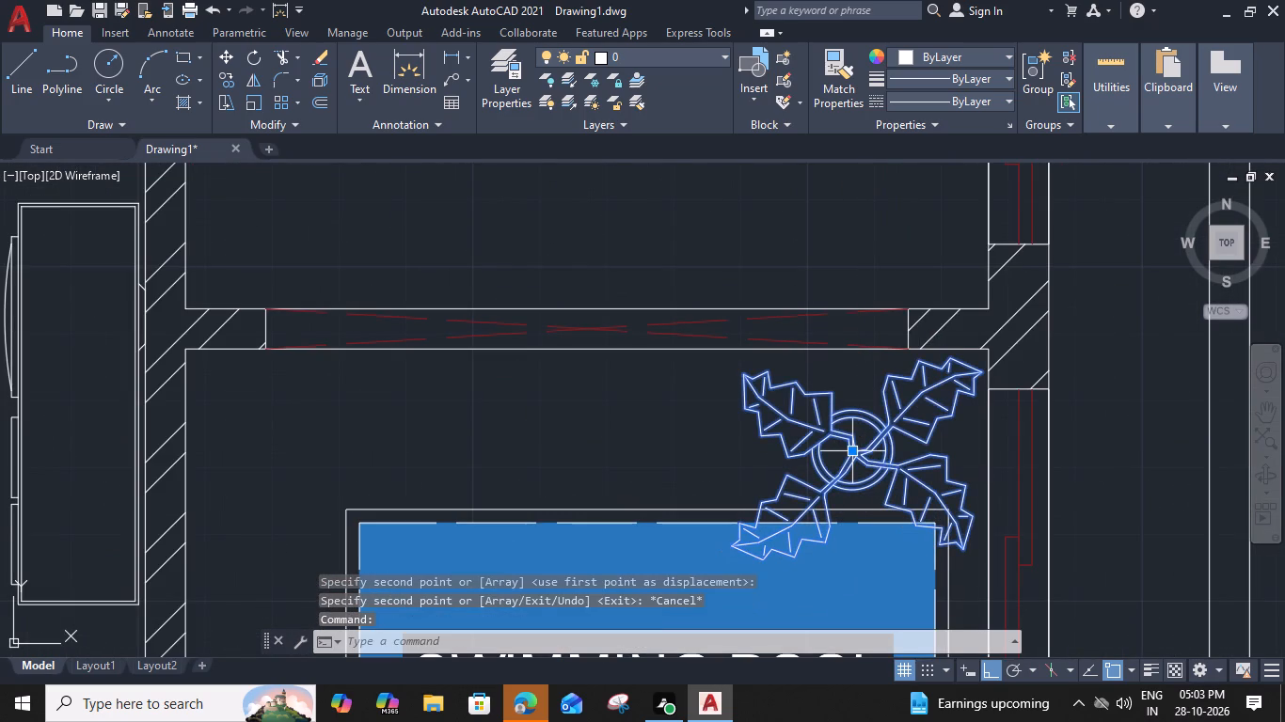
middle_click_drag(883, 487, 847, 432)
scroll(845, 431, "down", 1)
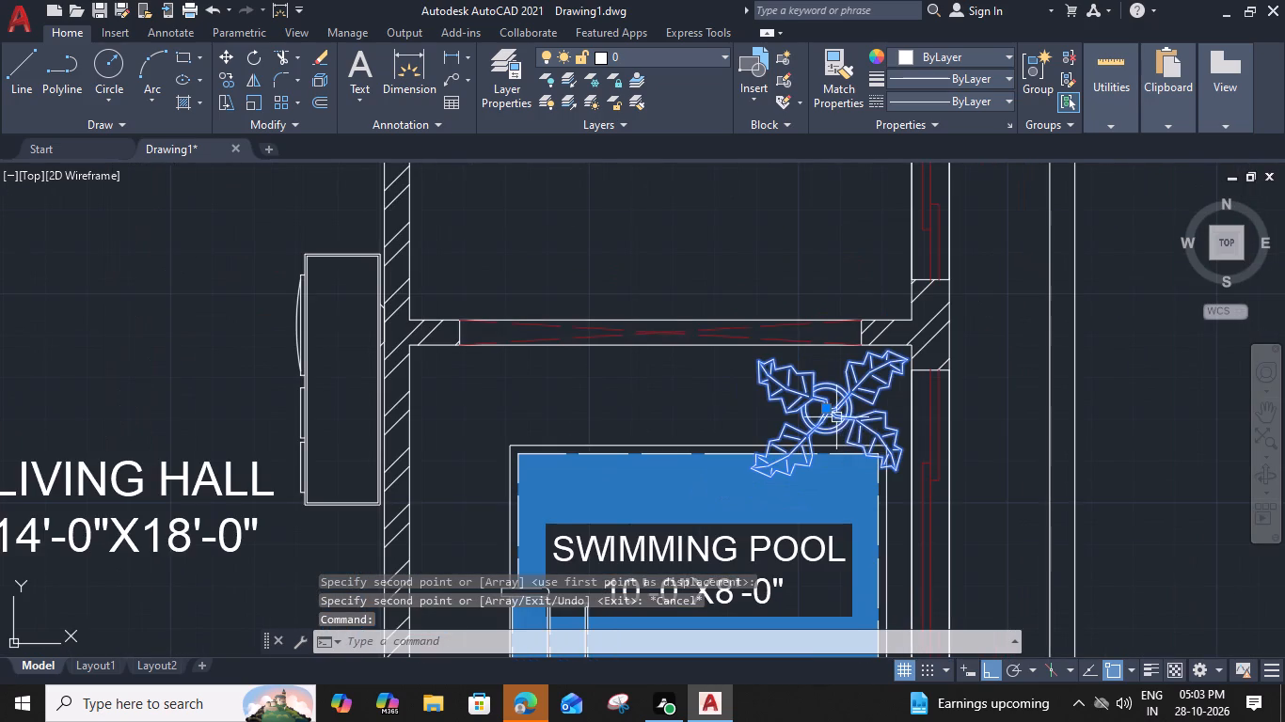
type("SC")
key("space")
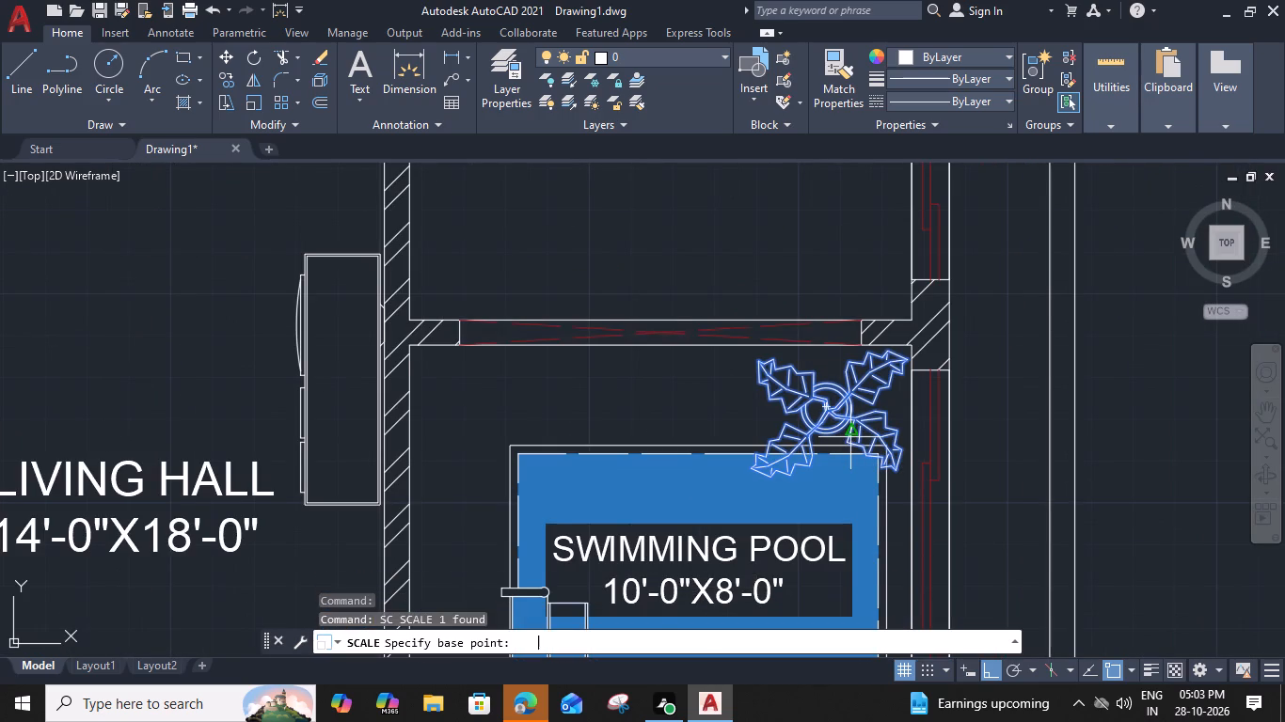
left_click(832, 411)
scroll(858, 411, "up", 1)
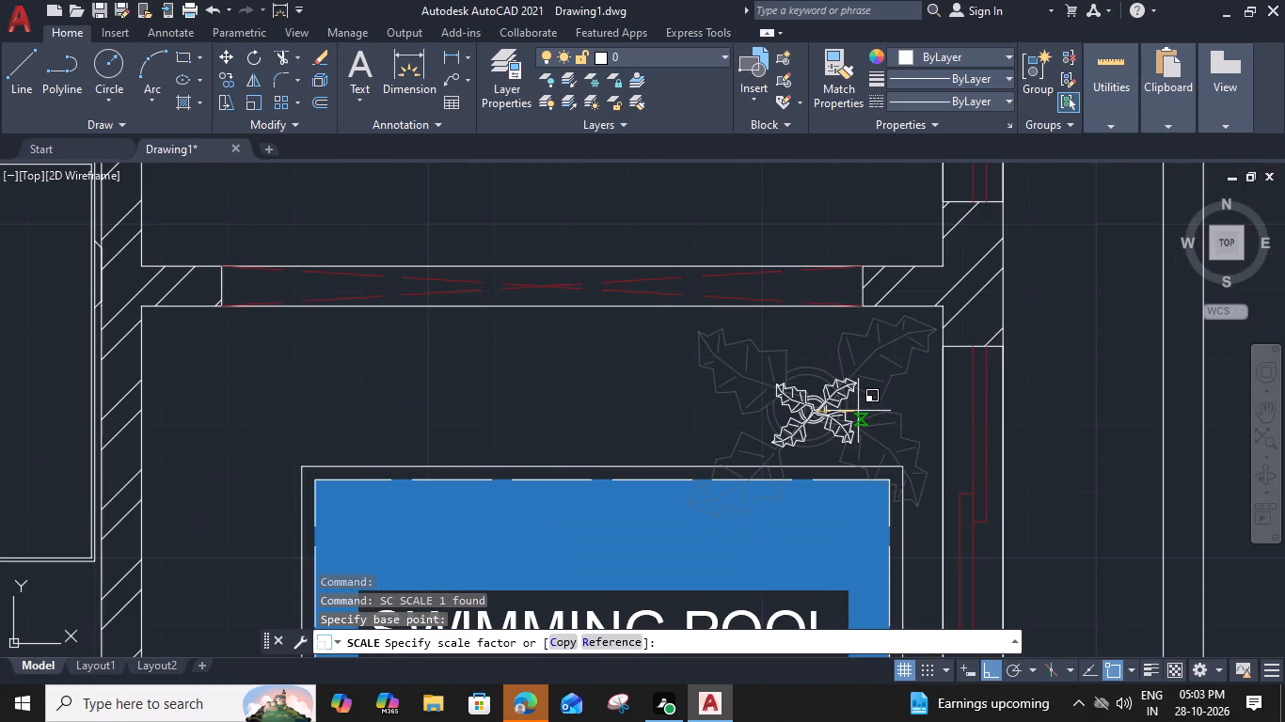
left_click(878, 415)
Move the smaller plant about 7 inches toward the outer wall and up against the Home Gym wall, into the corner.
left_click(804, 414)
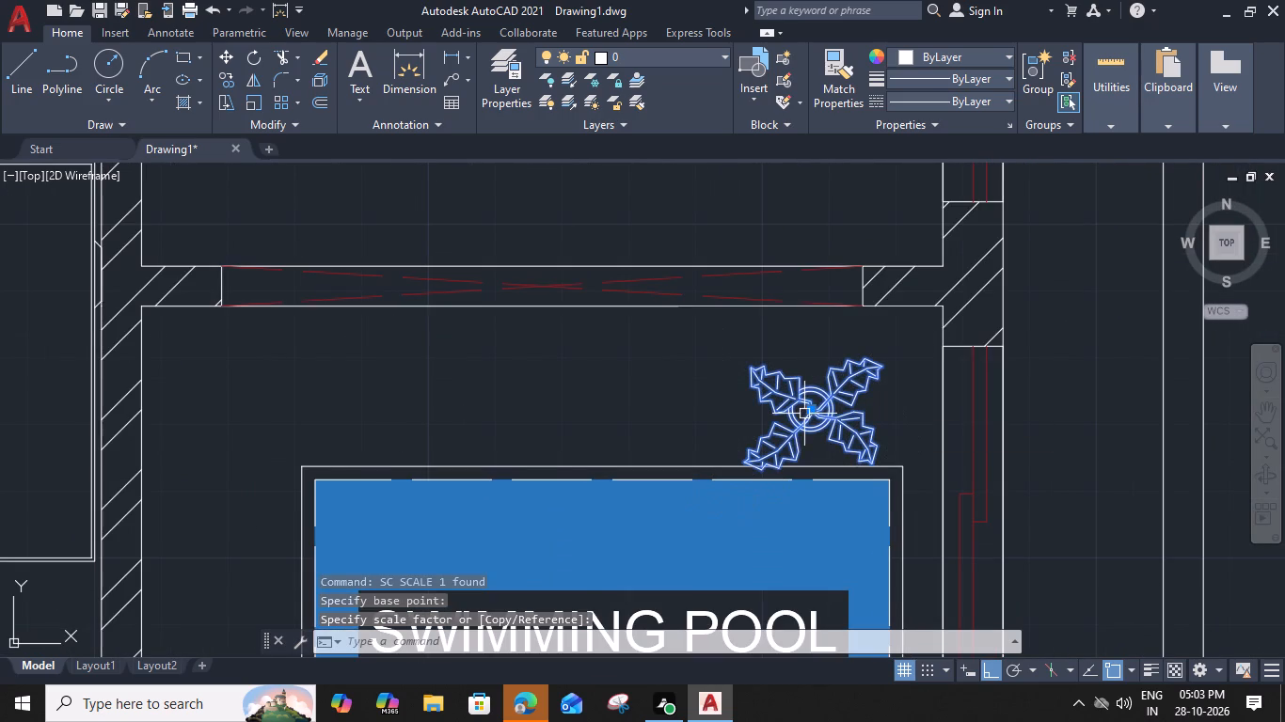
type("M")
key("space")
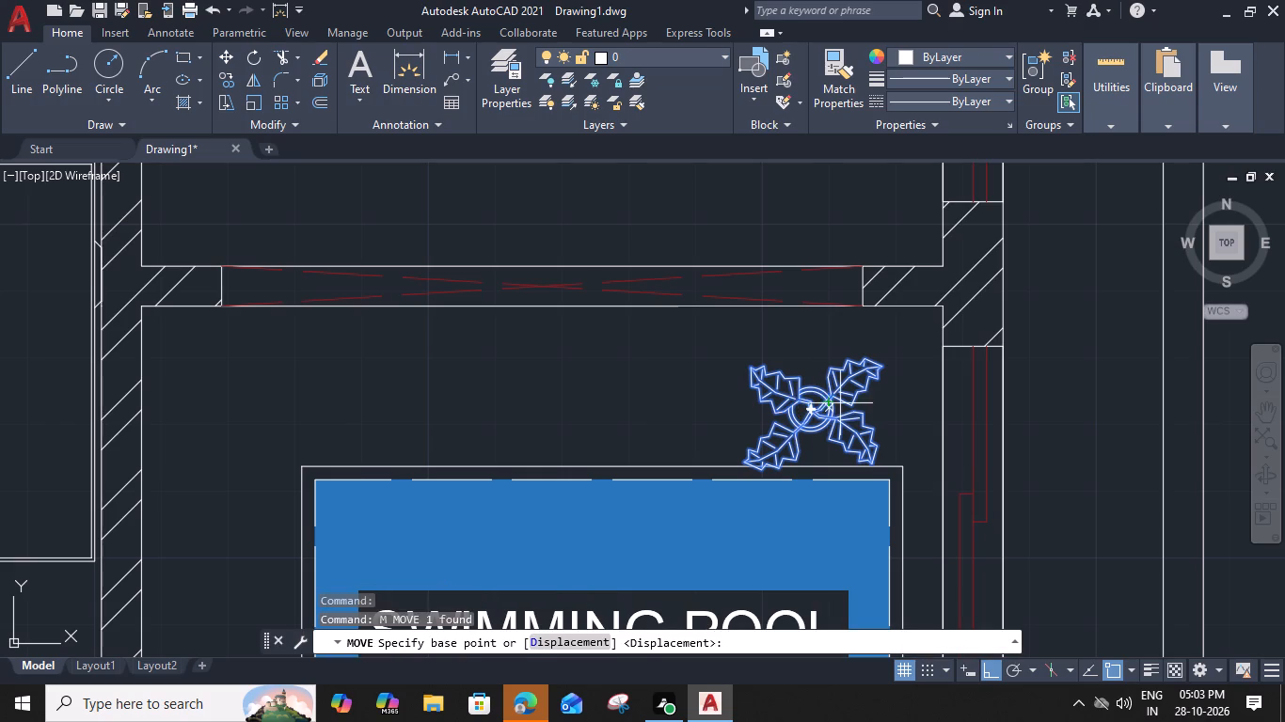
left_click(886, 366)
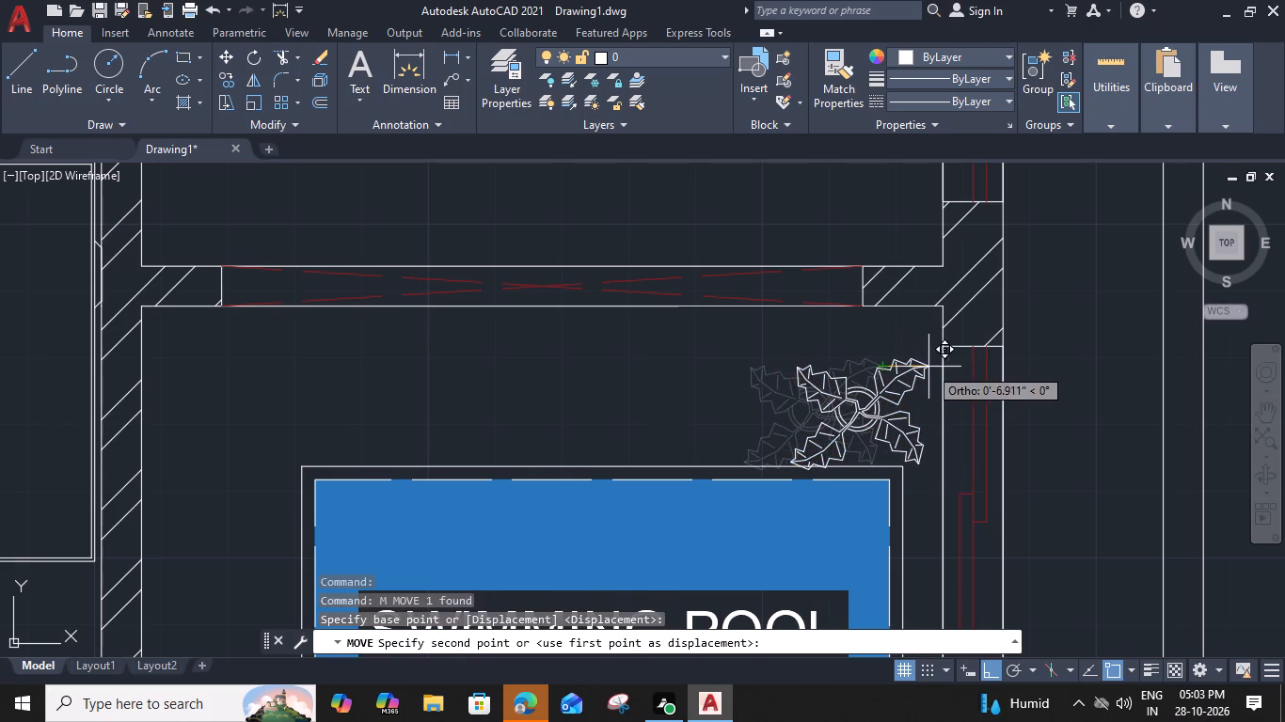
left_click(930, 368)
left_click(917, 371)
key("m")
key("space")
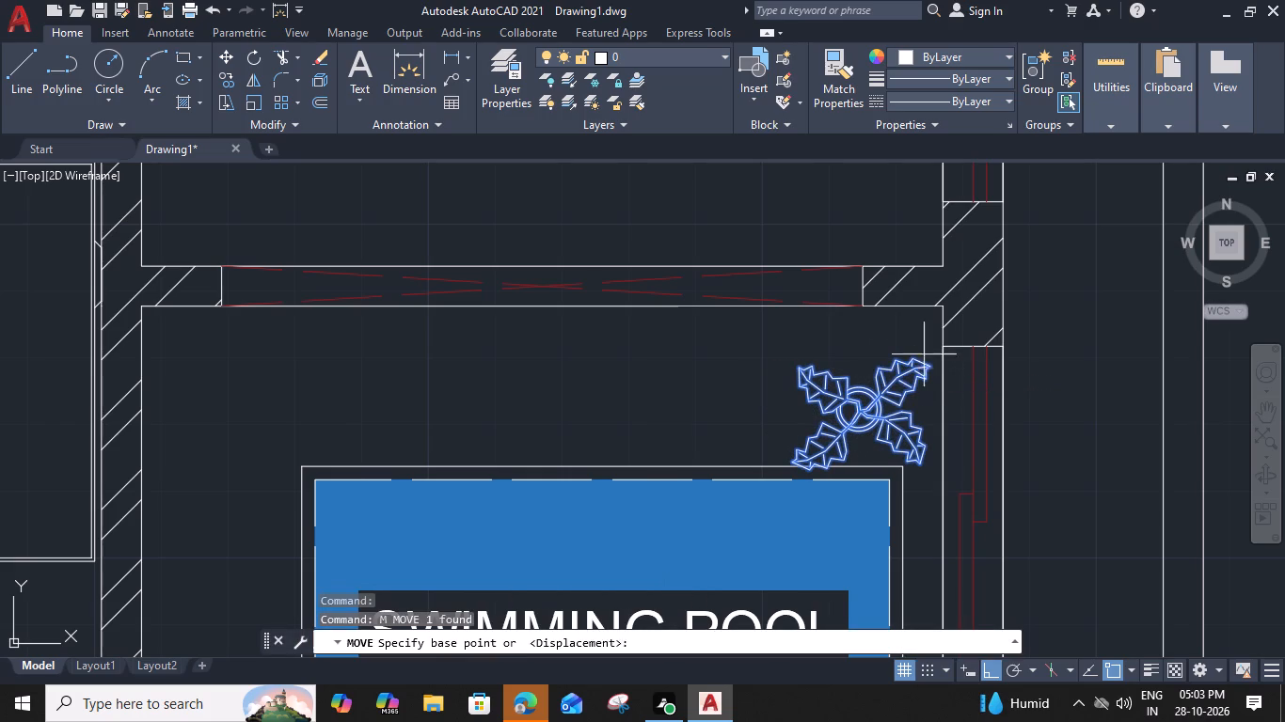
left_click(930, 370)
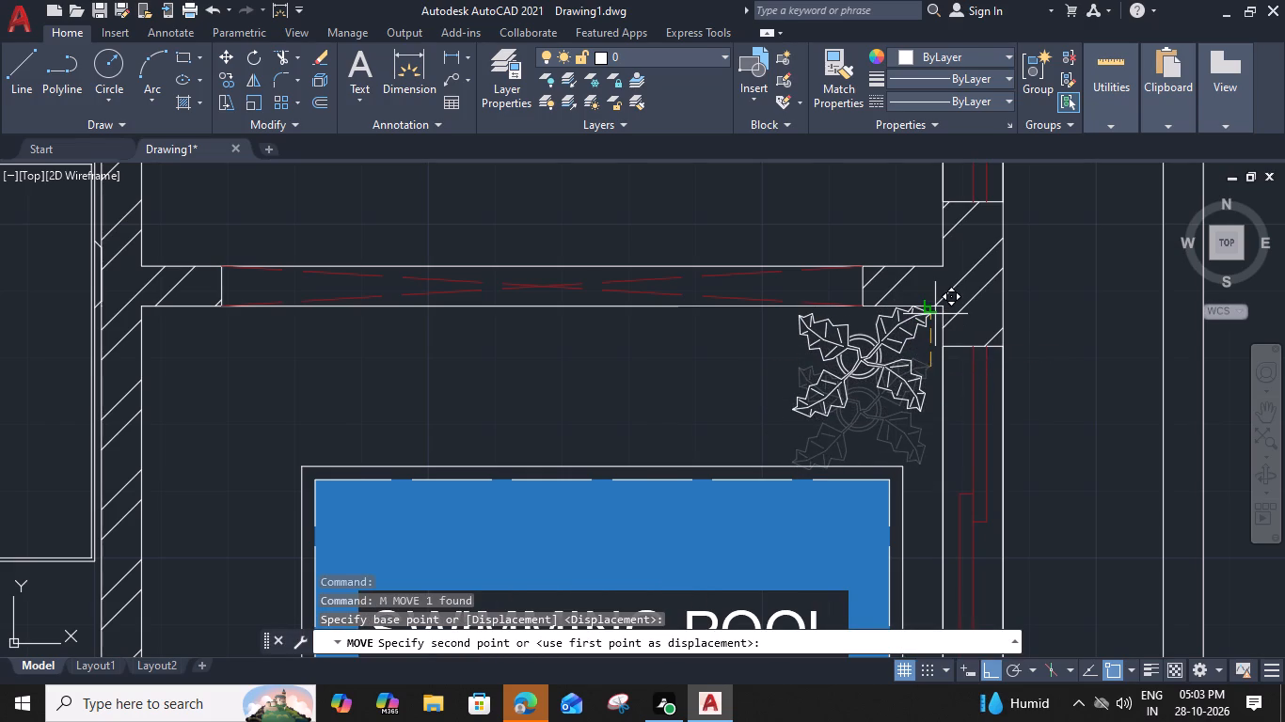
left_click(935, 314)
Shift the corner plant slightly down so it clears the Home Gym wall.
left_click(895, 346)
type("M")
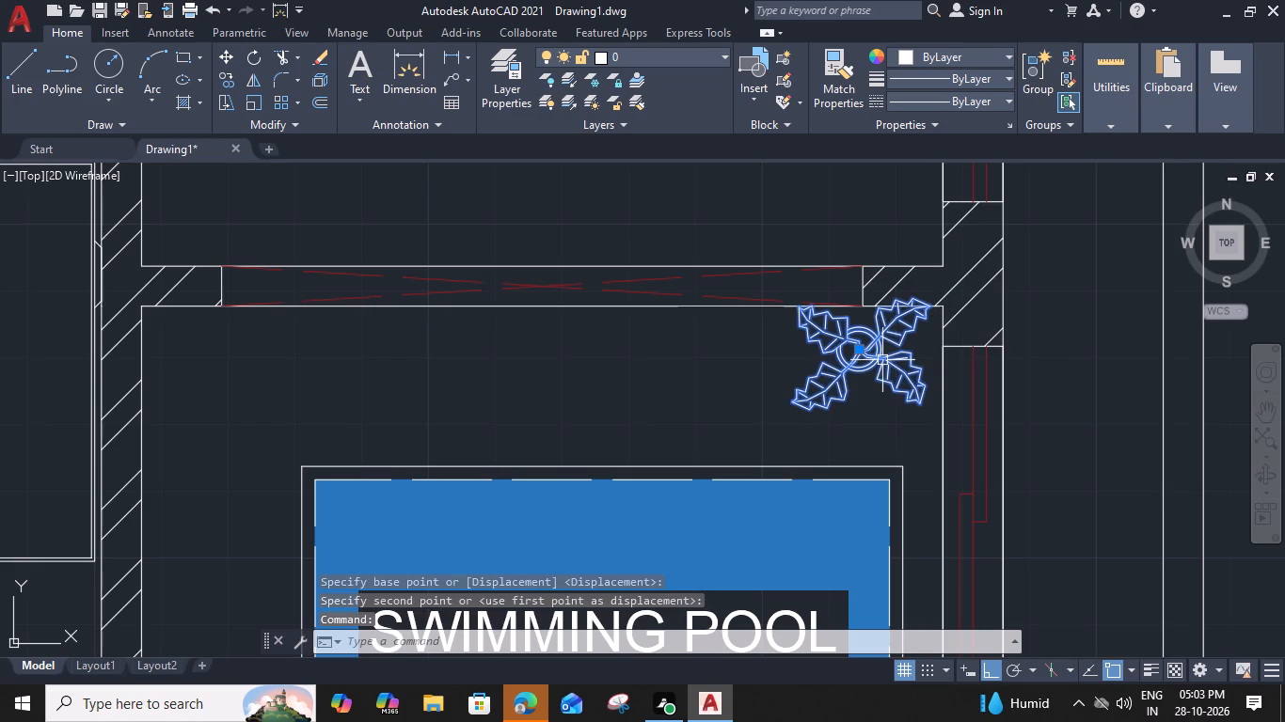
key("space")
scroll(881, 378, "up", 2)
left_click(858, 368)
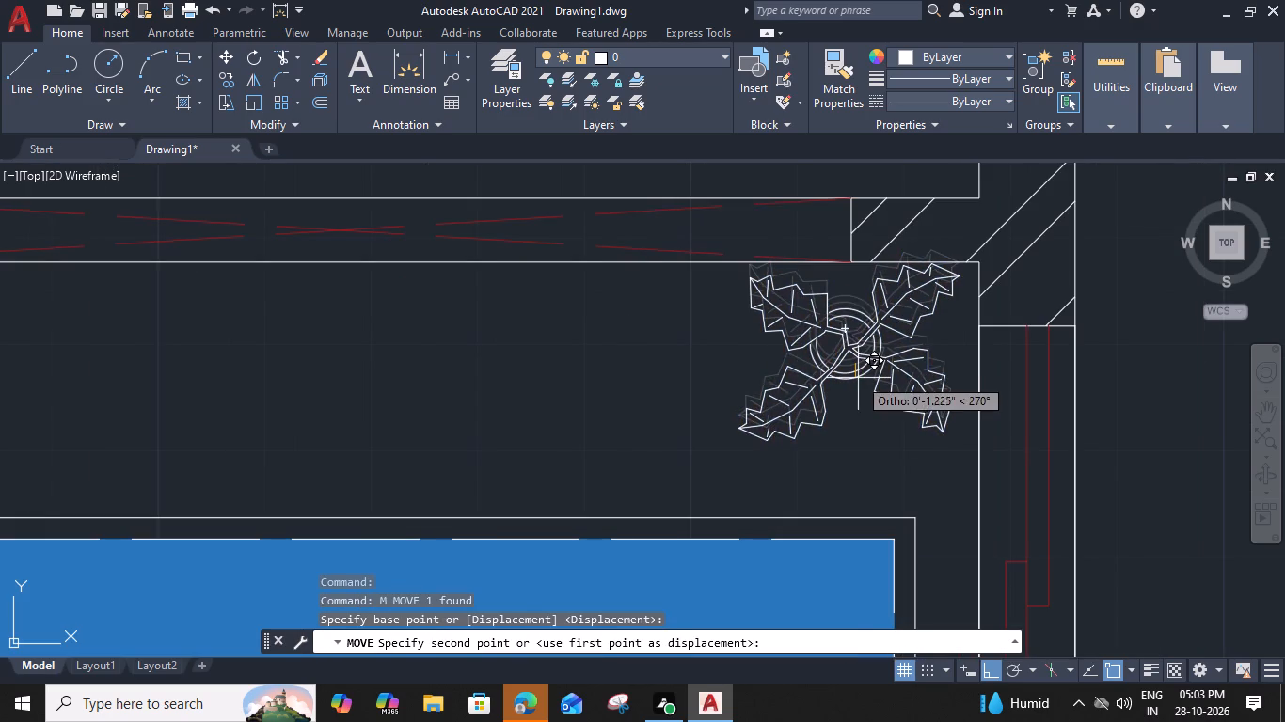
left_click(858, 384)
Copy the corner plant about 8 ft horizontally to the opposite corner of the Swimming Pool area, beside the Living Hall wall.
left_click(855, 354)
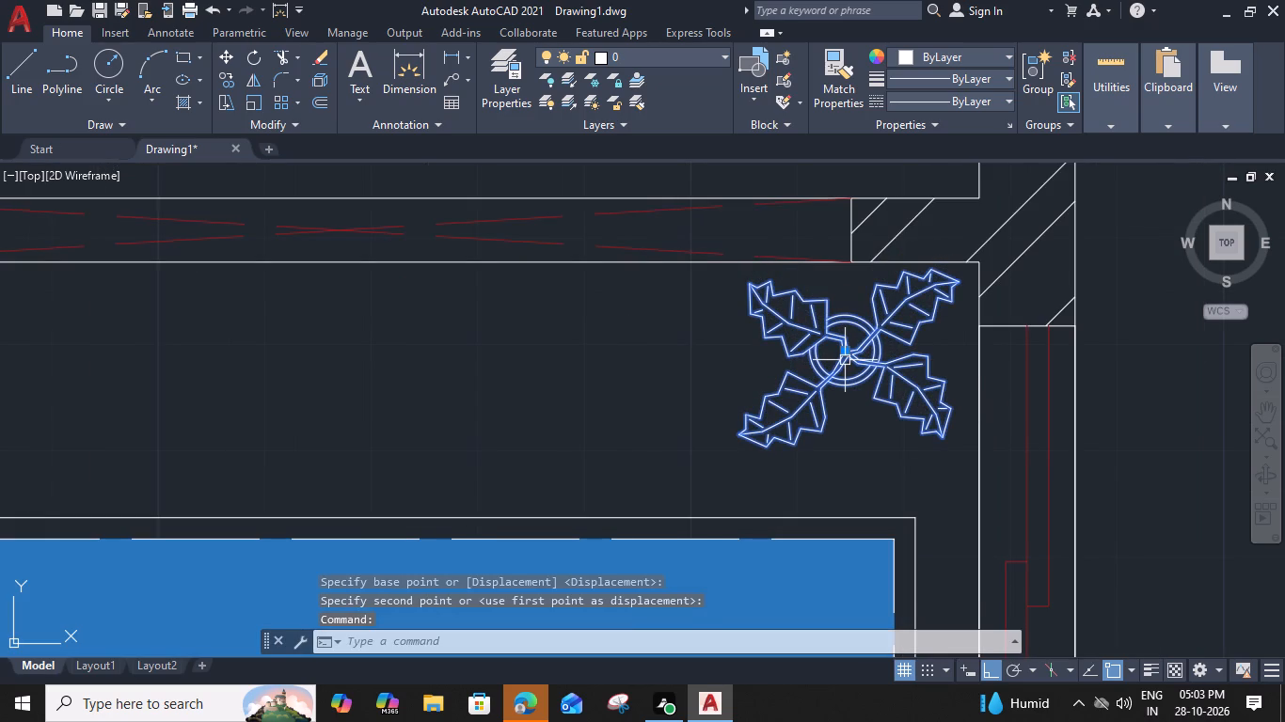
type("CO")
key("space")
left_click(849, 354)
scroll(779, 370, "down", 2)
middle_click_drag(616, 374, 885, 363)
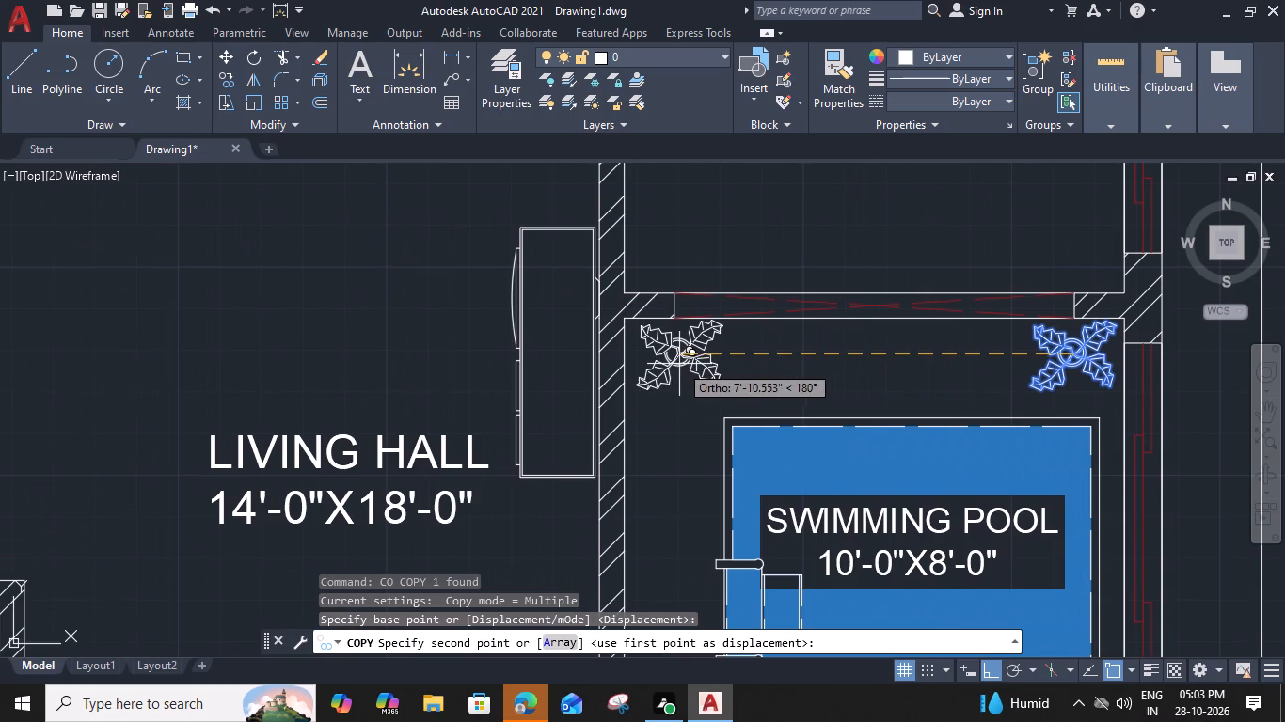
left_click(665, 362)
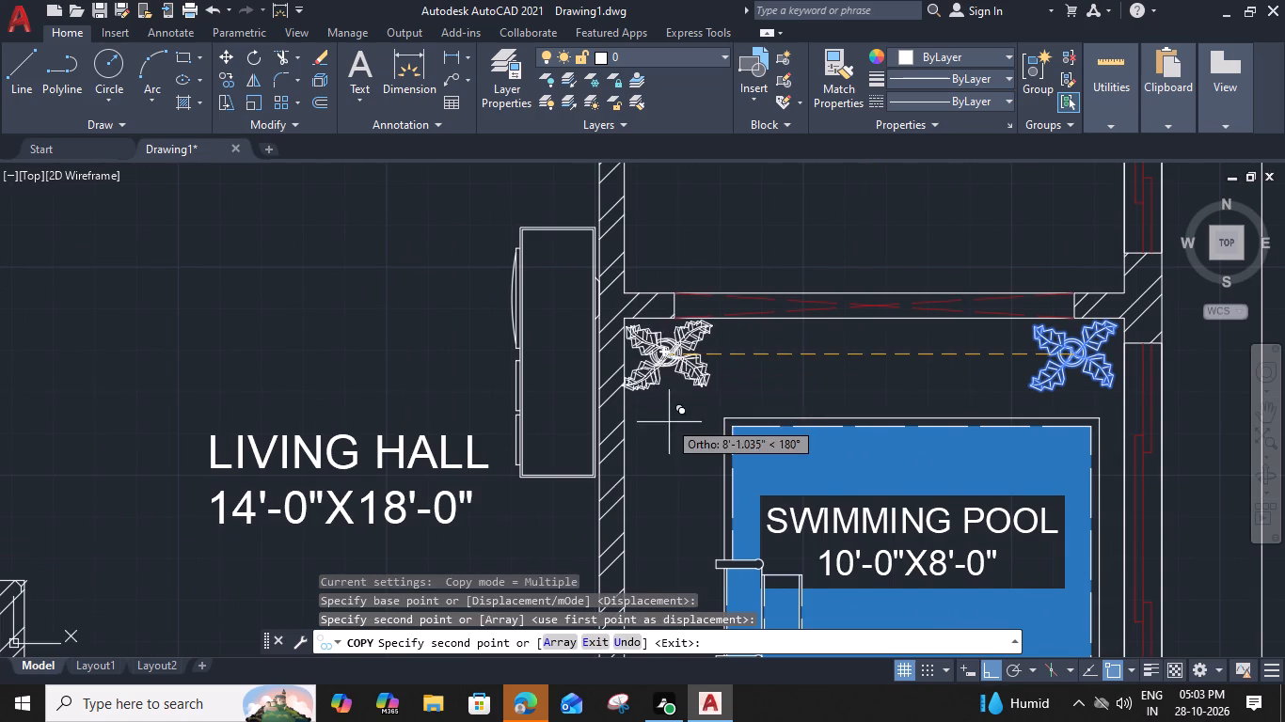
key("Escape")
Copy the plant beside the Living Hall wall twice, about 1'-4" and 2'-8" straight down, forming a column of three beside the pool.
left_click(671, 355)
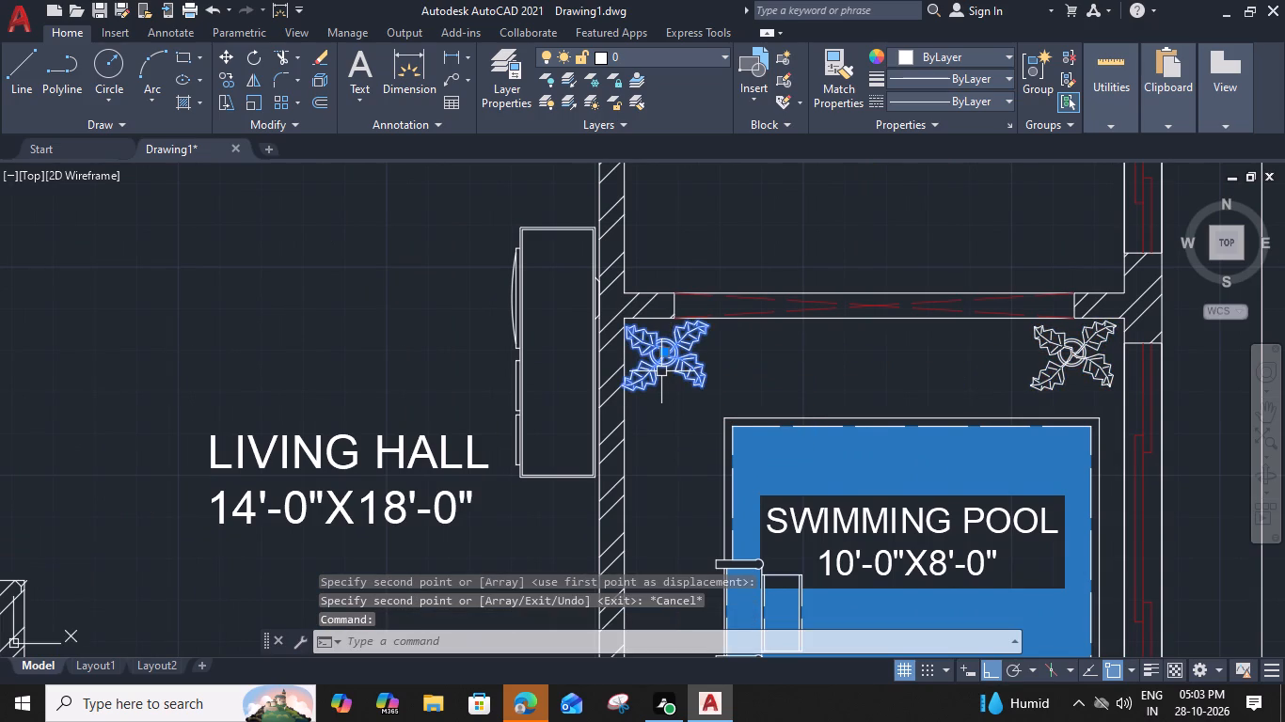
key("c")
type("O")
key("space")
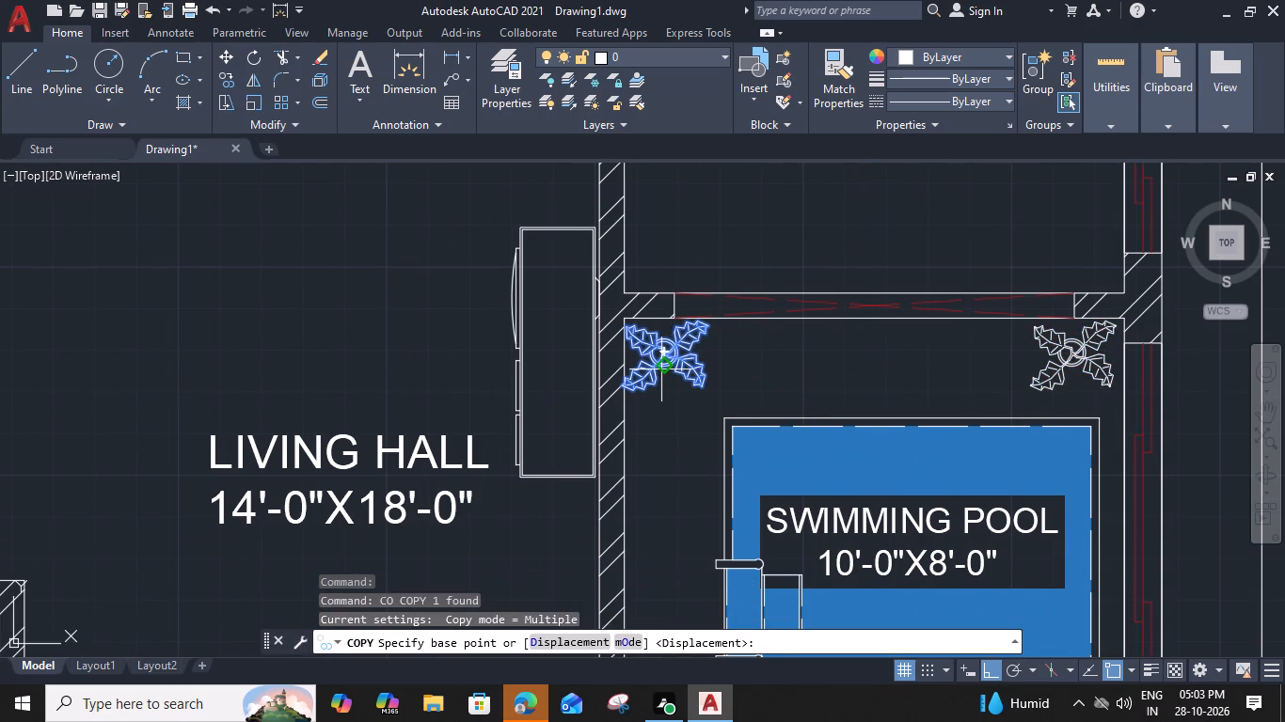
scroll(664, 352, "up", 3)
left_click(670, 360)
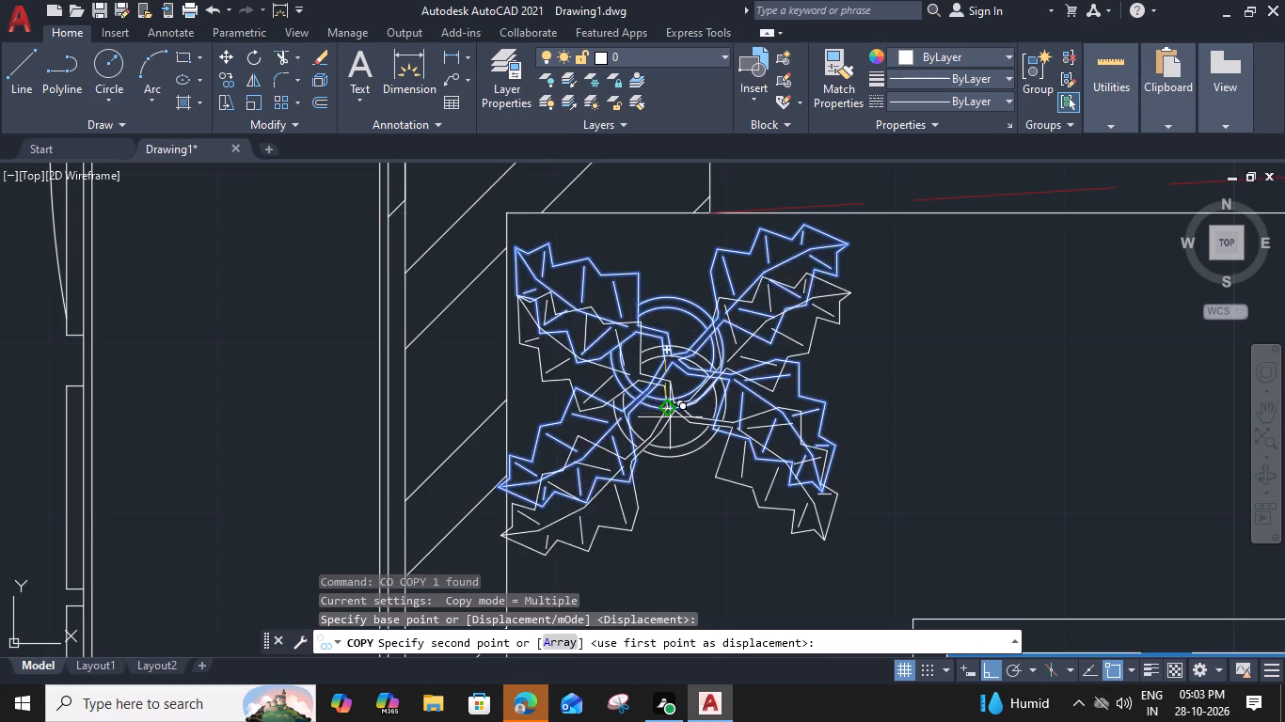
scroll(671, 420, "down", 2)
middle_click_drag(672, 470, 682, 356)
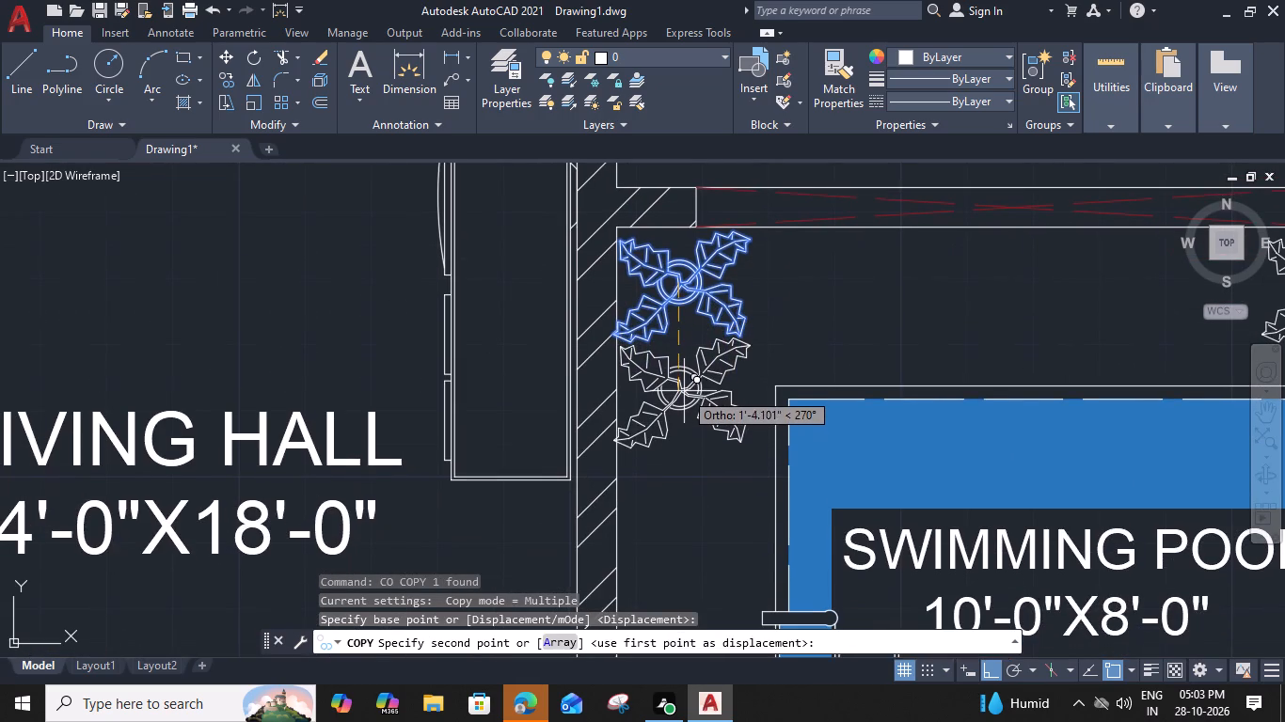
left_click(684, 393)
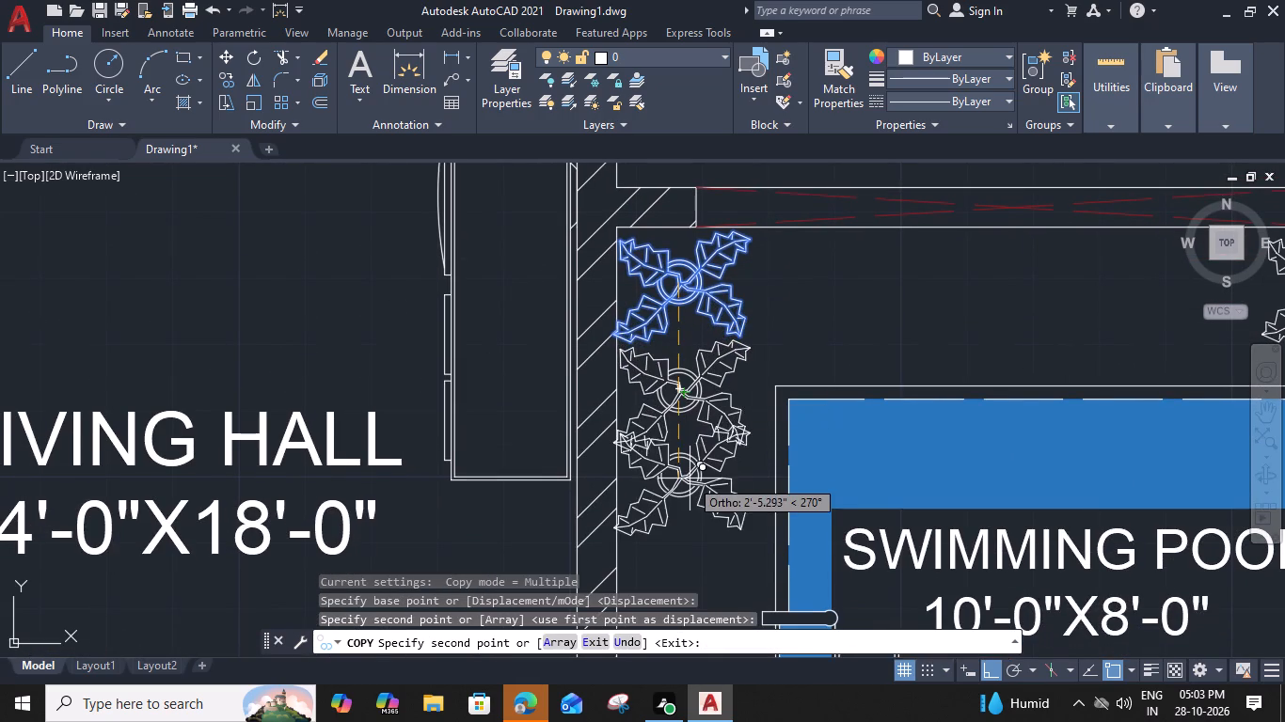
middle_click_drag(691, 470, 693, 342)
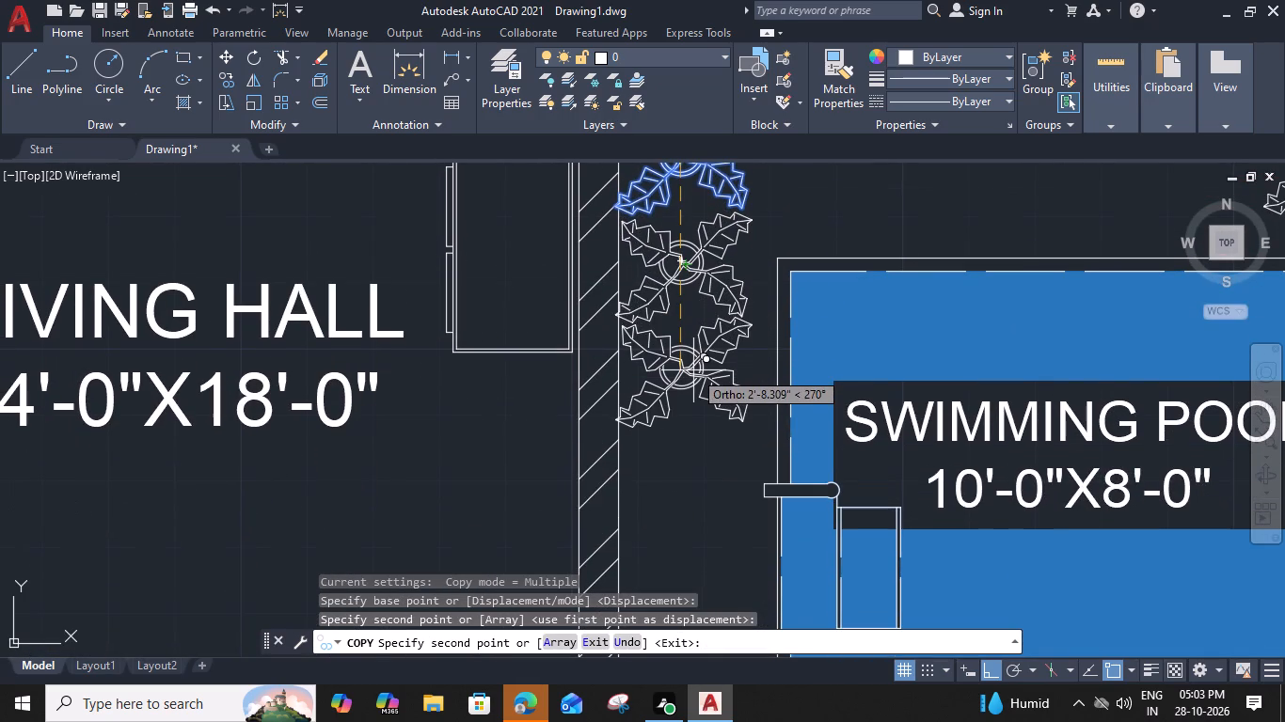
left_click(693, 370)
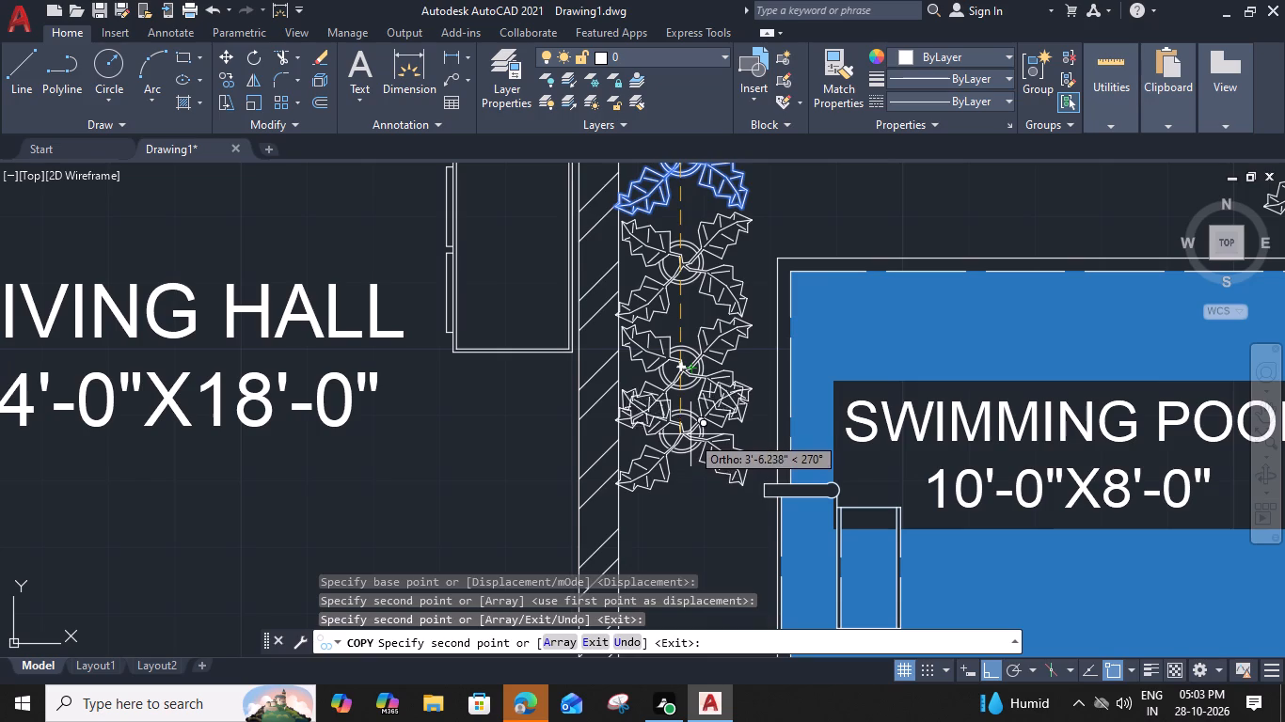
key("Escape")
scroll(690, 421, "down", 2)
middle_click_drag(702, 467, 704, 439)
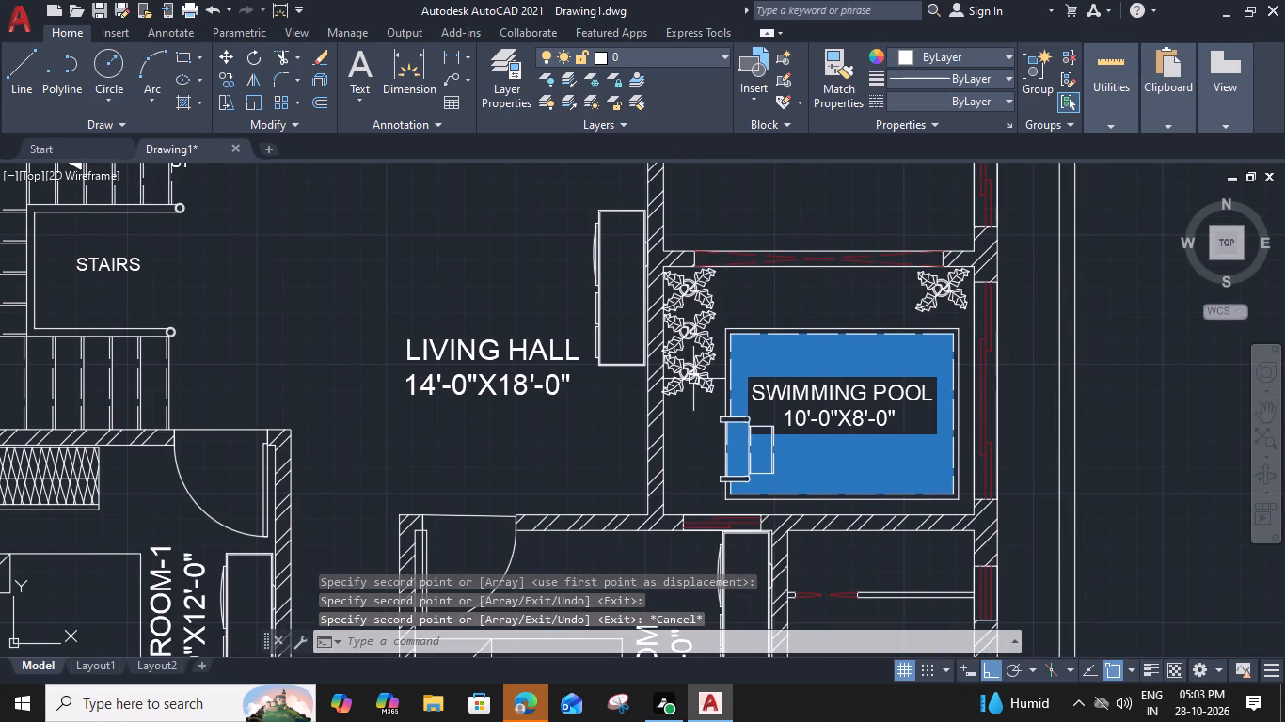
scroll(693, 412, "down", 1)
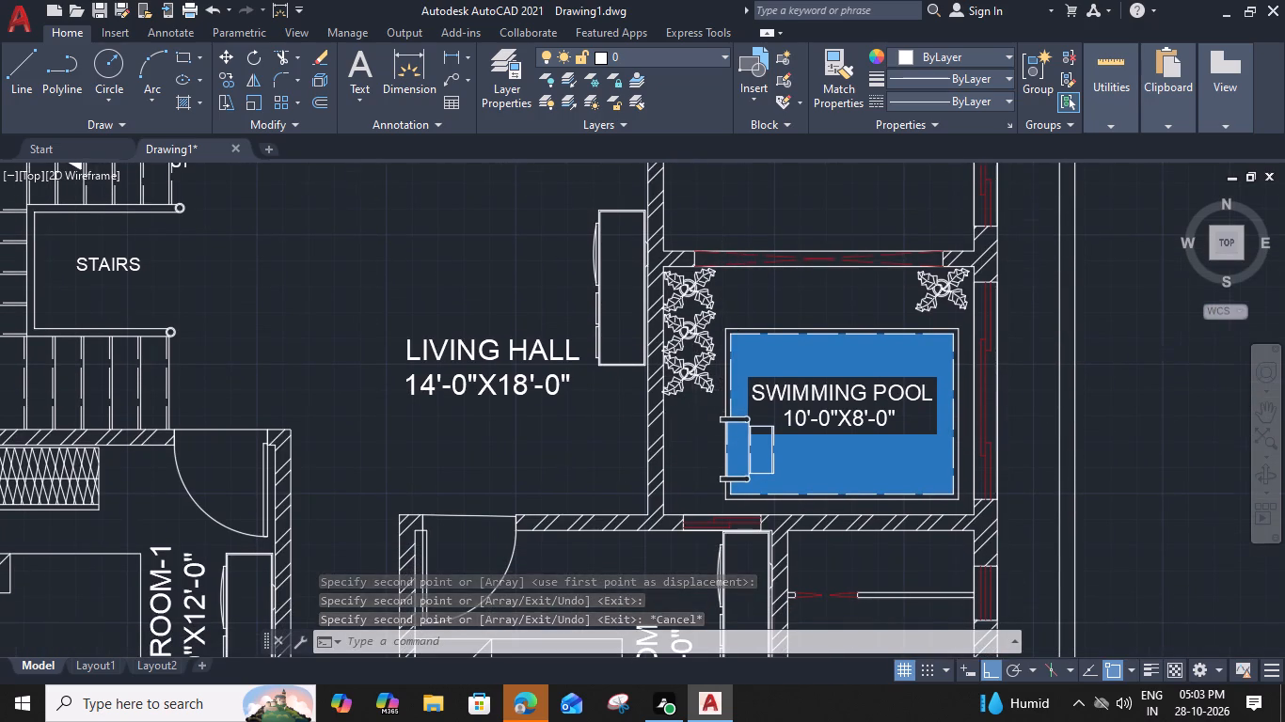
scroll(693, 412, "down", 1)
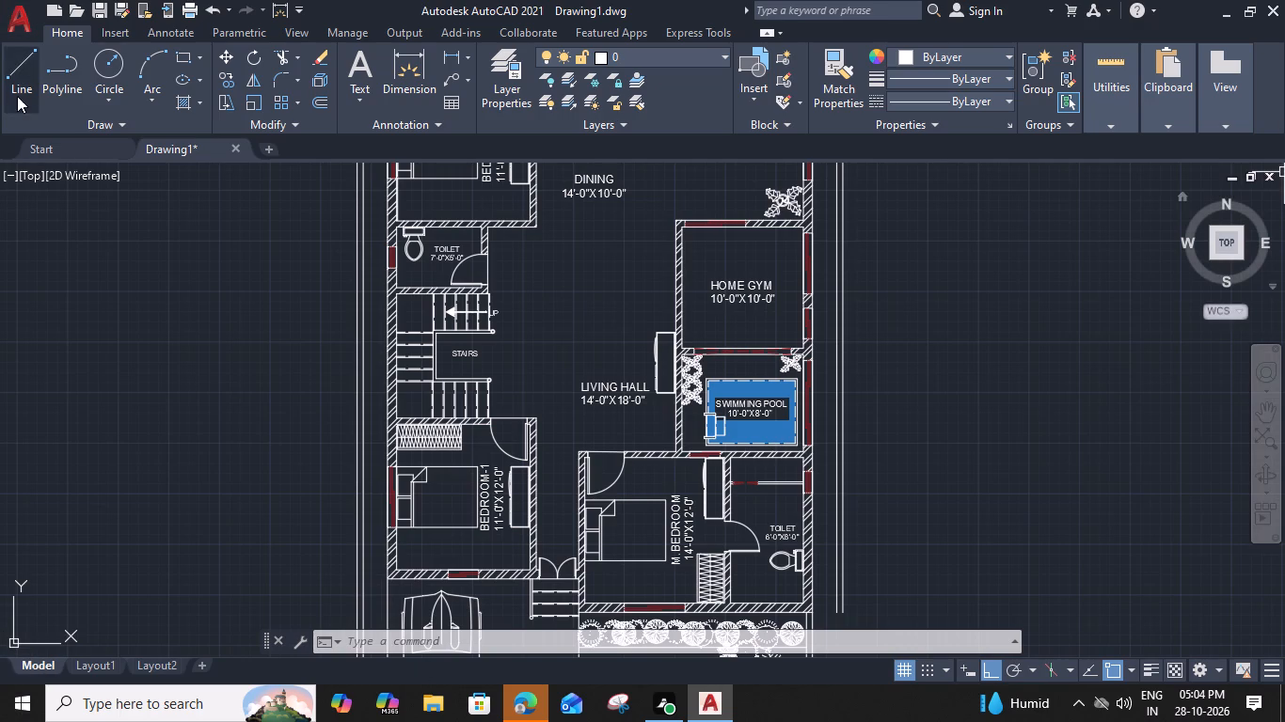
Insert the Exercise Bike block from DesignCenter's Home - Space Planner blocks into Bedroom-1, near the window below the bed.
key("ctrl+2")
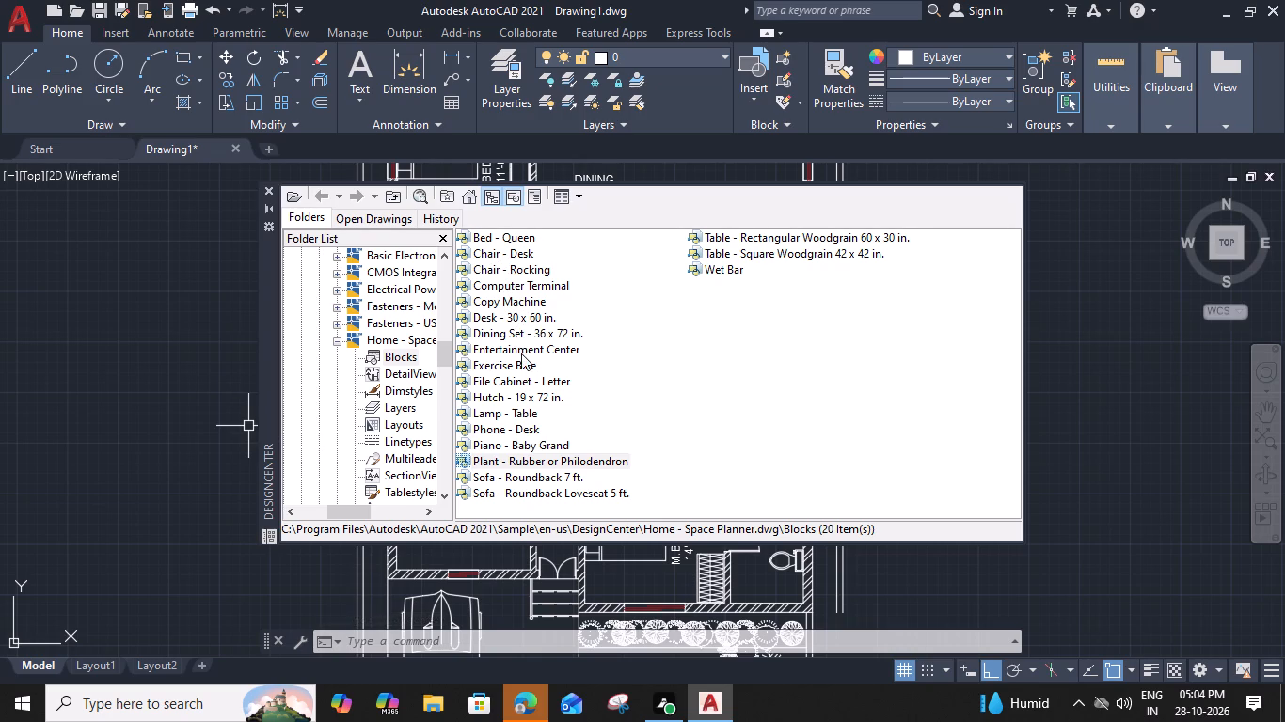
left_click_drag(517, 367, 489, 471)
left_click_drag(489, 471, 469, 549)
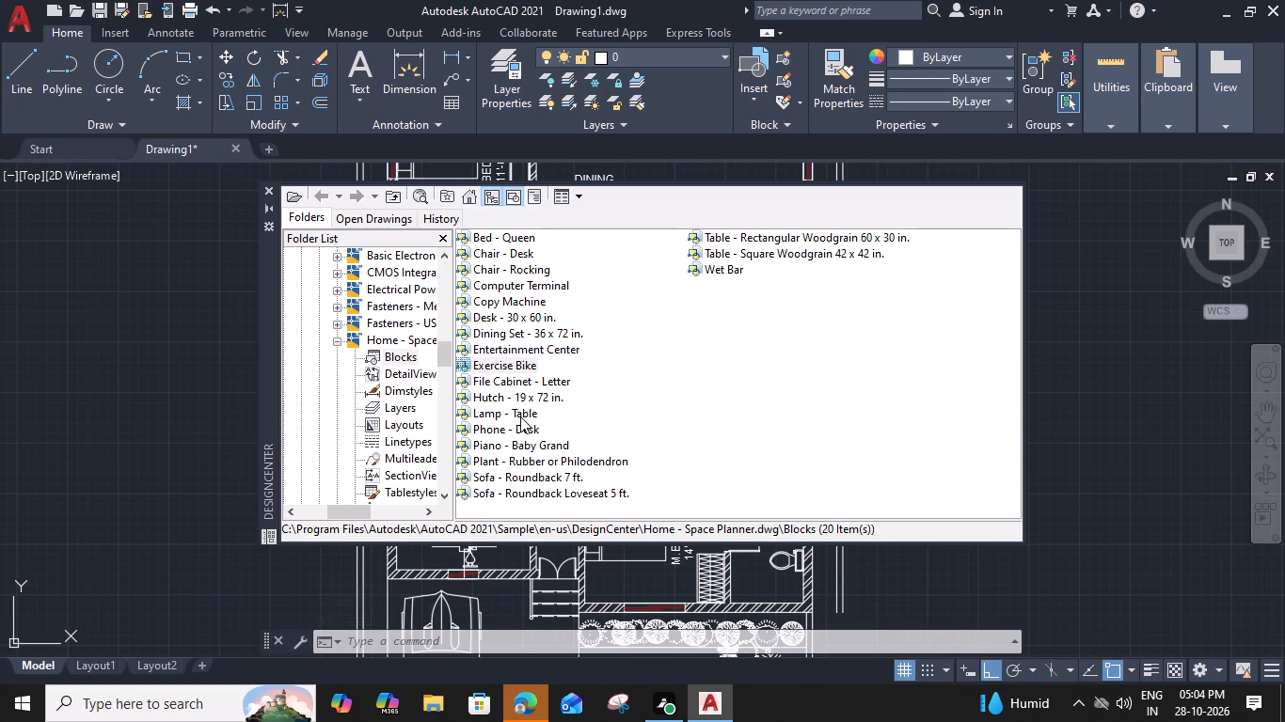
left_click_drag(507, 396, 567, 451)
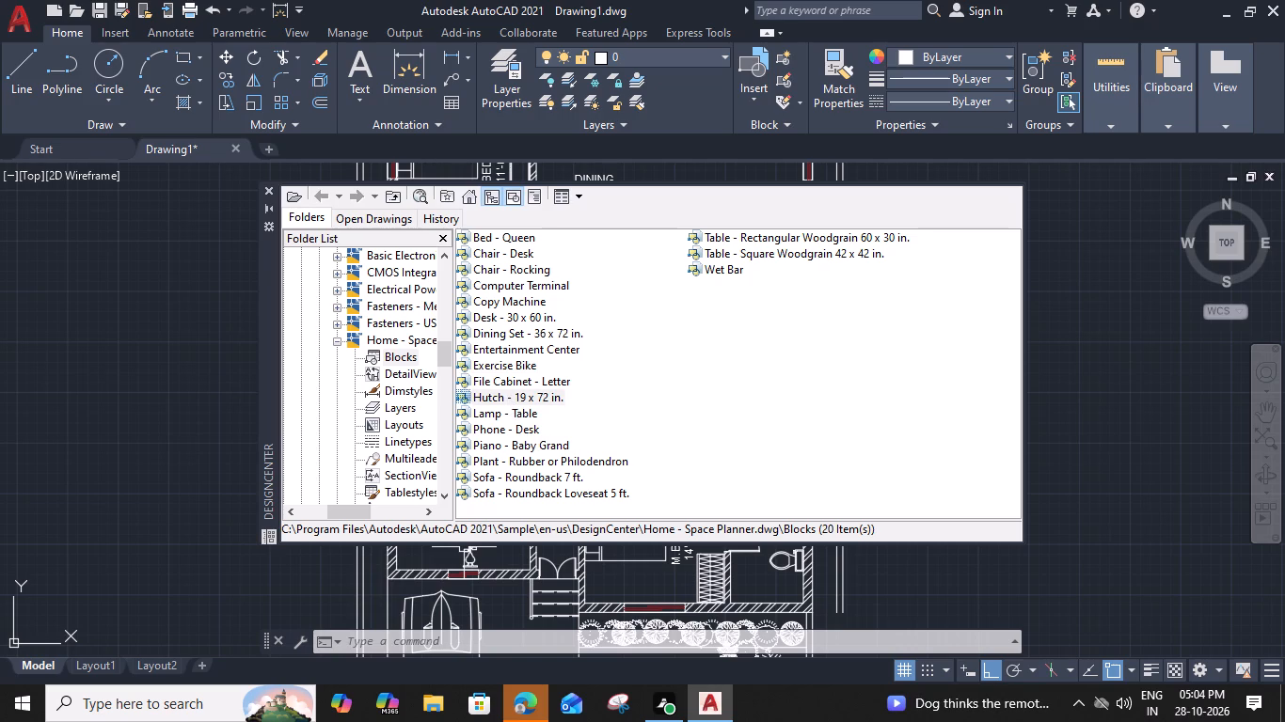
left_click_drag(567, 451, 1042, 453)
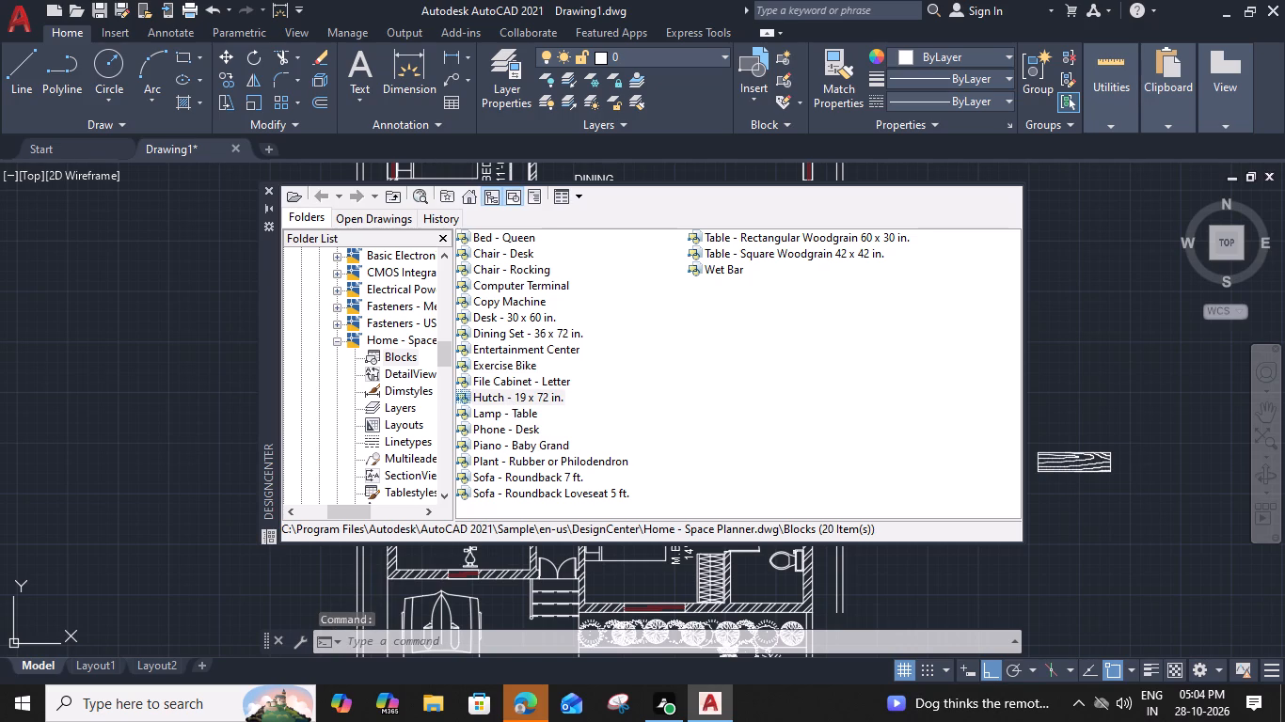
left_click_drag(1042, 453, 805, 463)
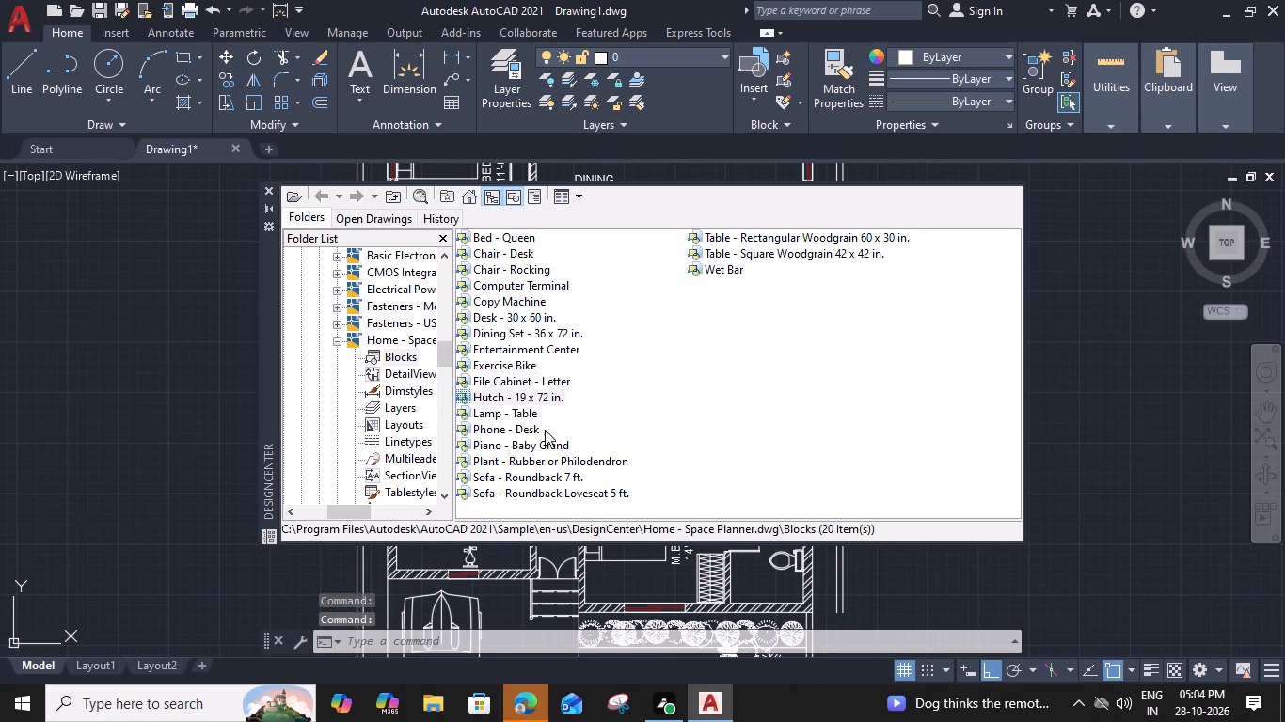
Insert the Lamp - Table block from DesignCenter in the empty space outside the plan, level with the Swimming Pool area.
left_click_drag(528, 416, 778, 416)
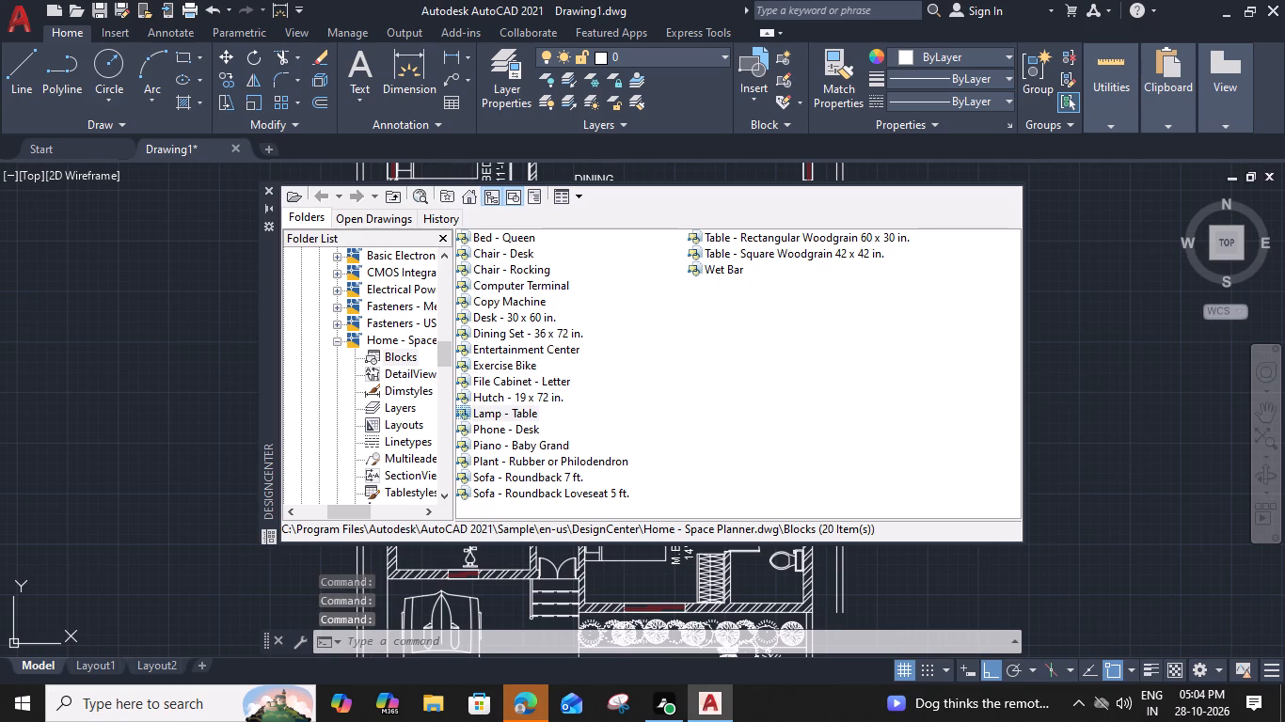
left_click_drag(778, 416, 525, 428)
left_click_drag(530, 412, 960, 385)
left_click_drag(960, 385, 1063, 380)
Preview the Phone - Desk, Piano - Baby Grand, Plant, Wet Bar and File Cabinet blocks without placing them, and close DesignCenter.
left_click_drag(504, 432, 706, 449)
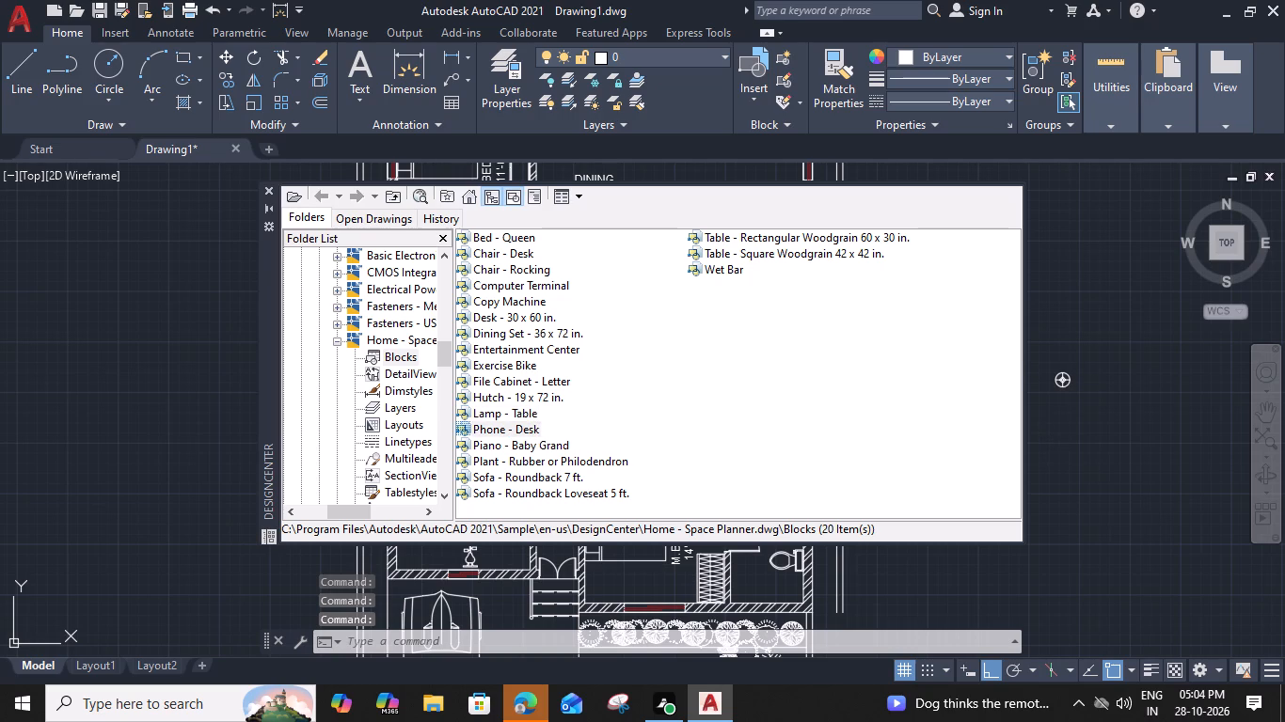
left_click_drag(706, 449, 702, 449)
left_click_drag(493, 444, 1063, 455)
left_click_drag(1063, 455, 777, 448)
left_click_drag(505, 459, 985, 447)
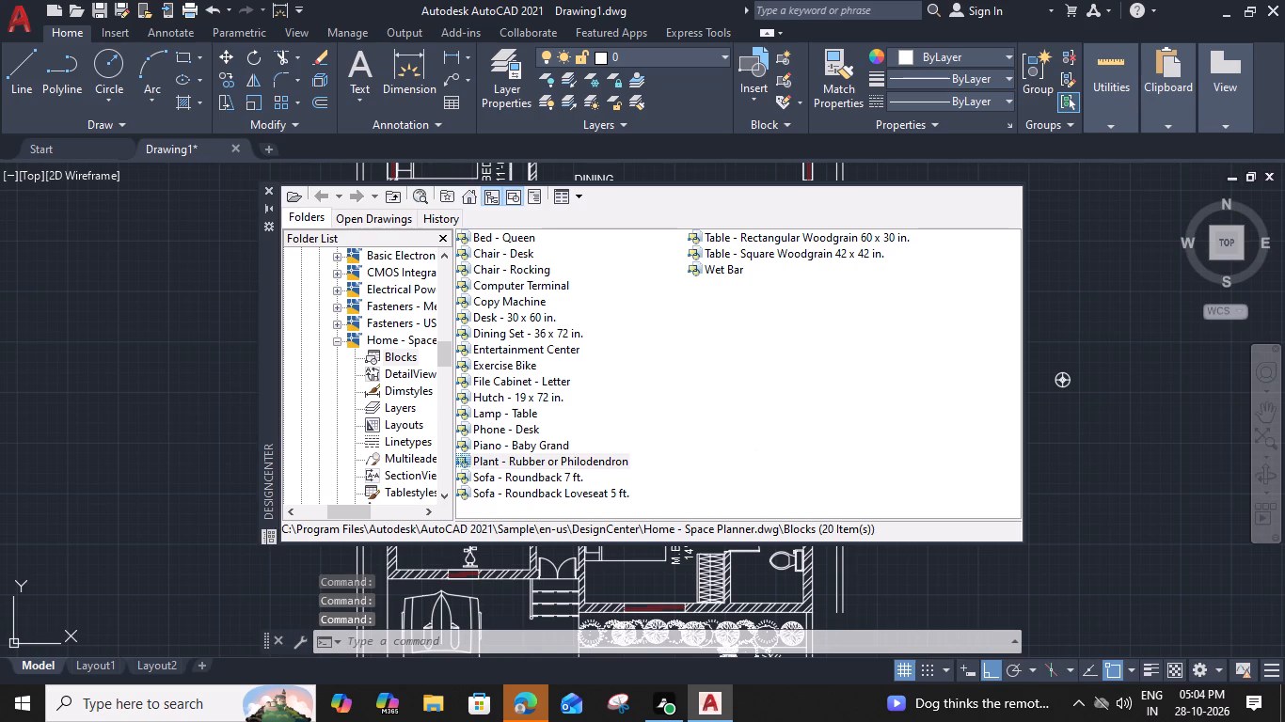
left_click_drag(985, 447, 652, 463)
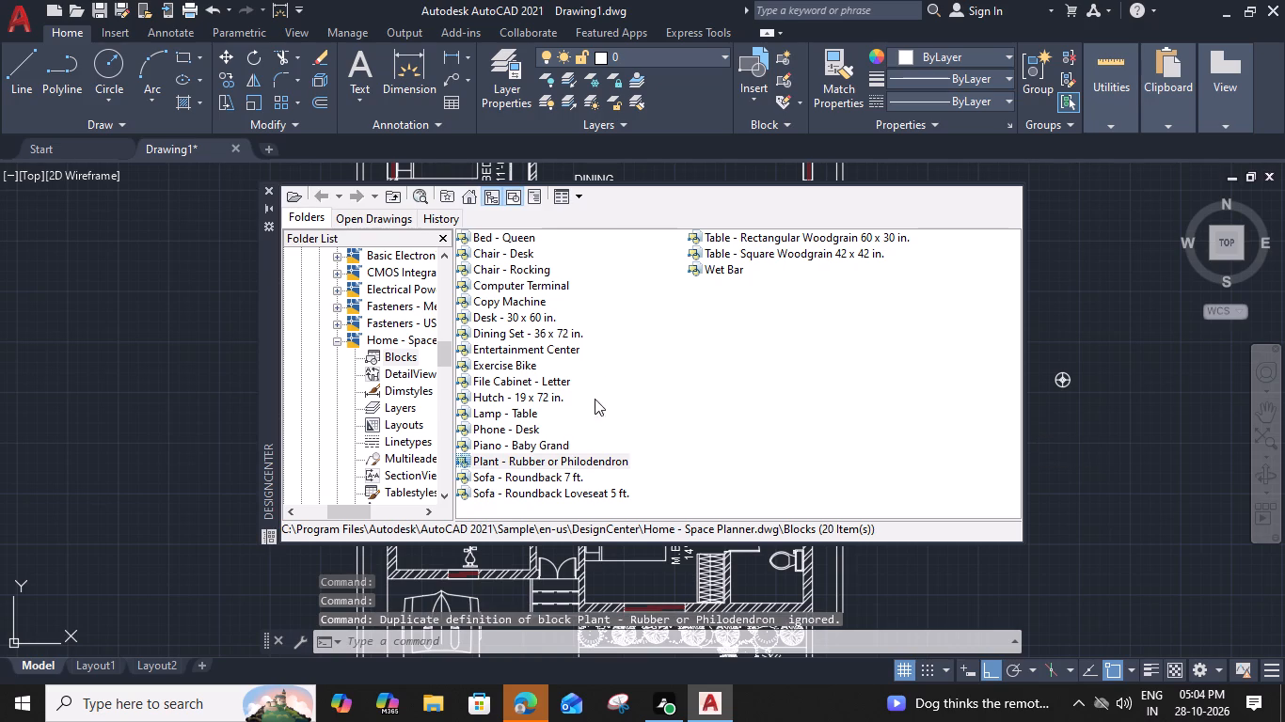
left_click_drag(723, 270, 1091, 284)
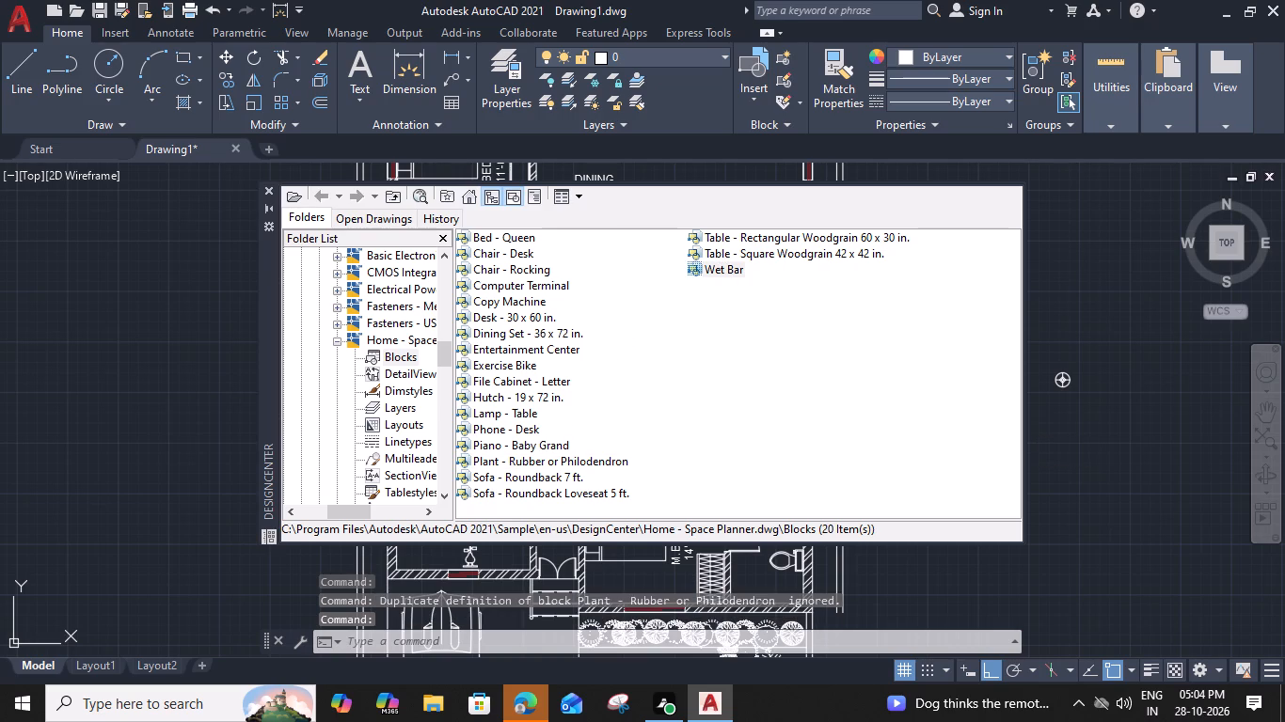
left_click_drag(1091, 284, 869, 313)
left_click_drag(503, 379, 857, 385)
left_click_drag(857, 385, 905, 405)
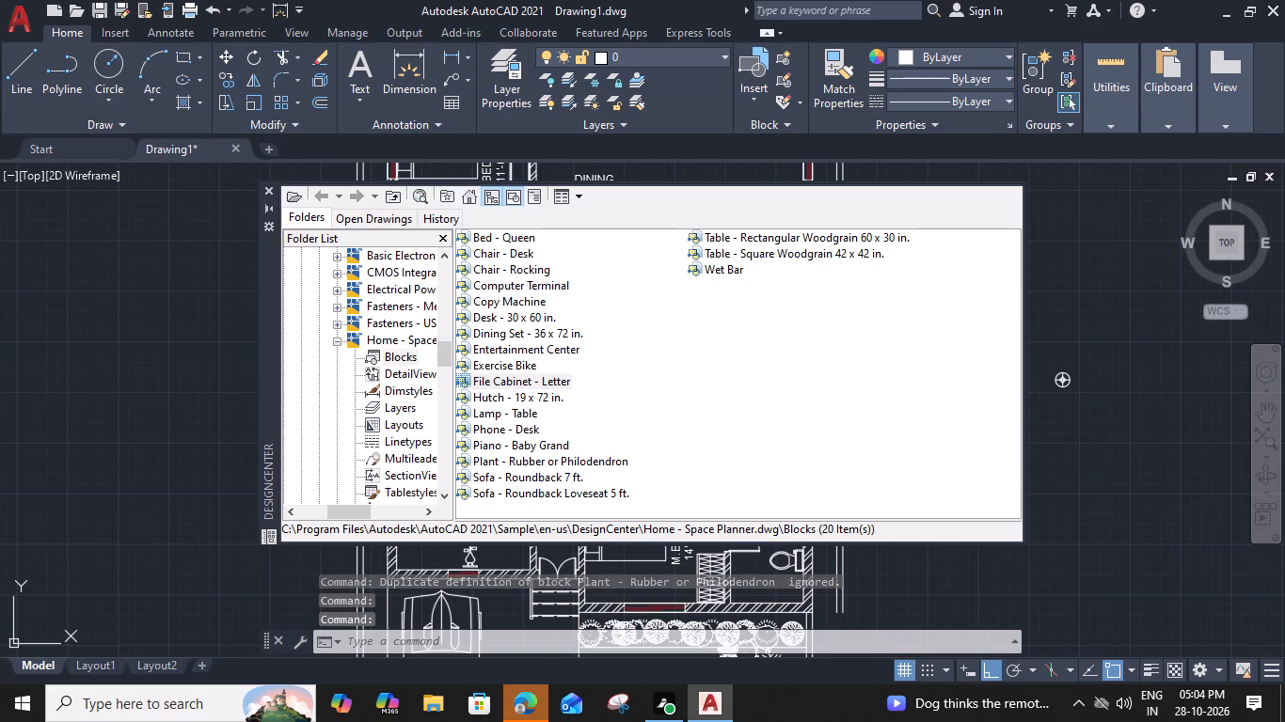
left_click_drag(905, 405, 581, 411)
left_click(266, 190)
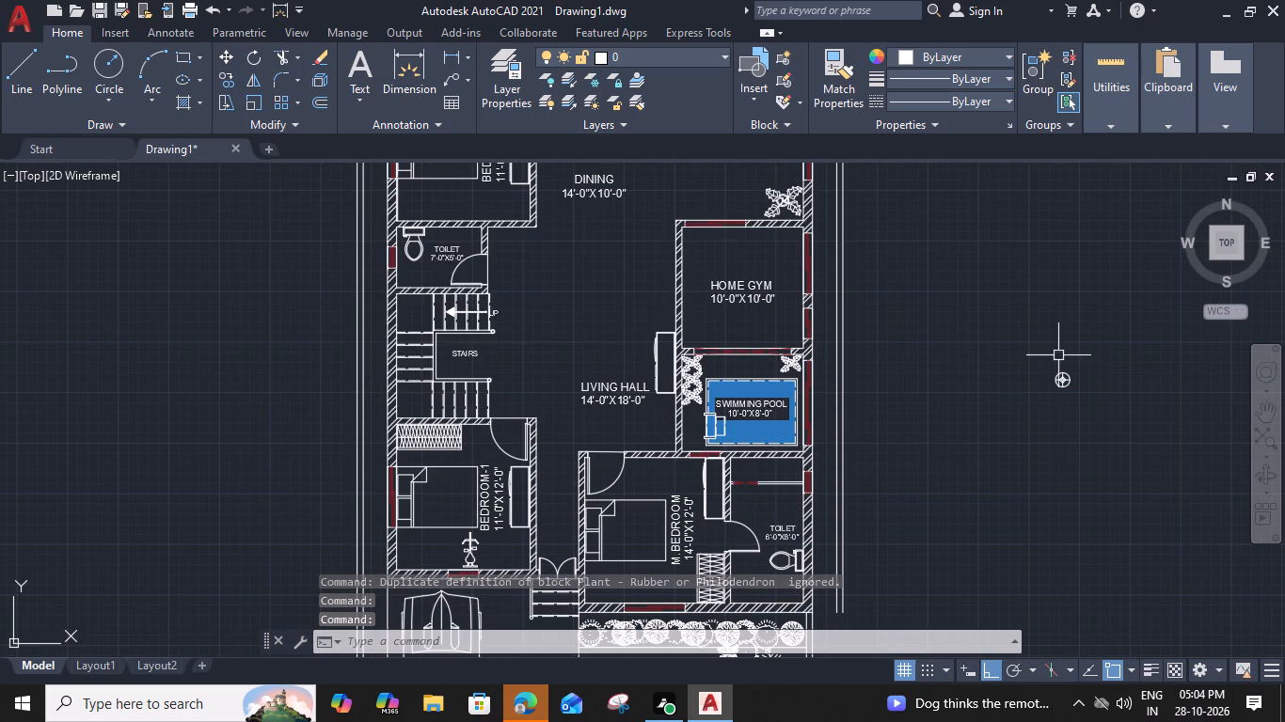
Move the table lamp from its centre about 38'-9" horizontally into the plan, aiming beside the M.Bedroom bed.
left_click(1097, 368)
left_click(1055, 403)
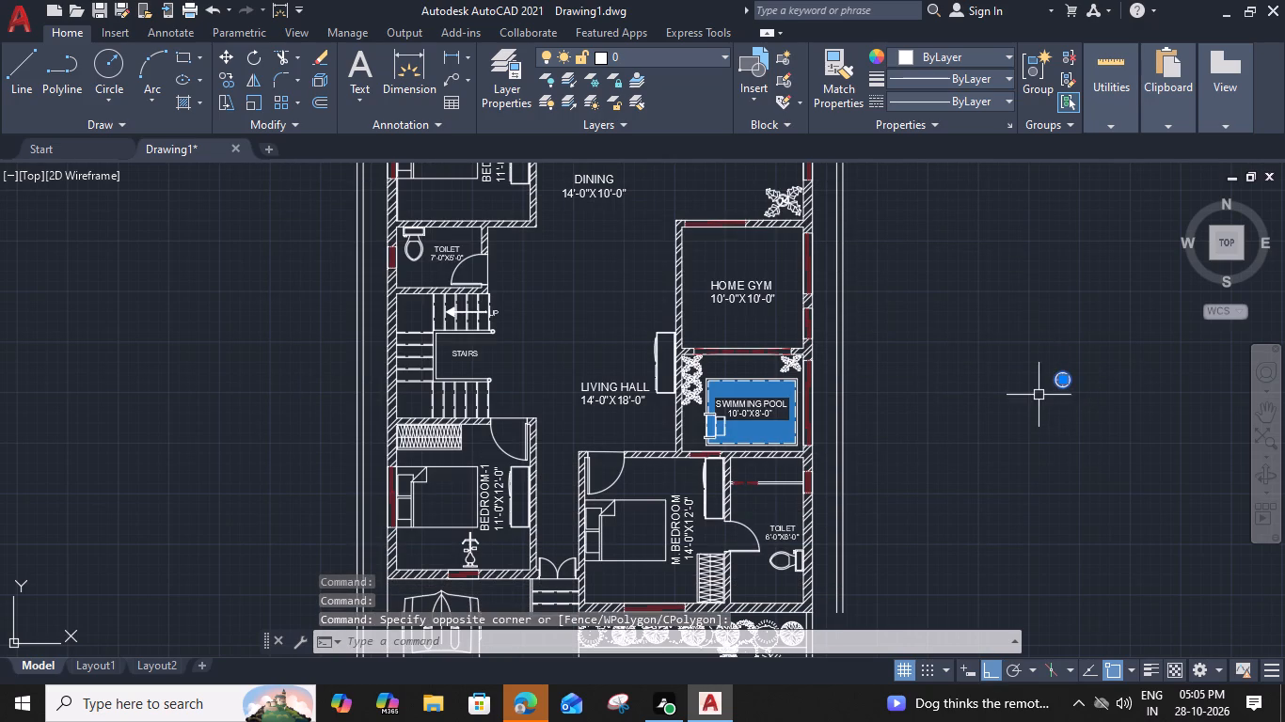
type("M")
key("space")
scroll(1063, 375, "up", 2)
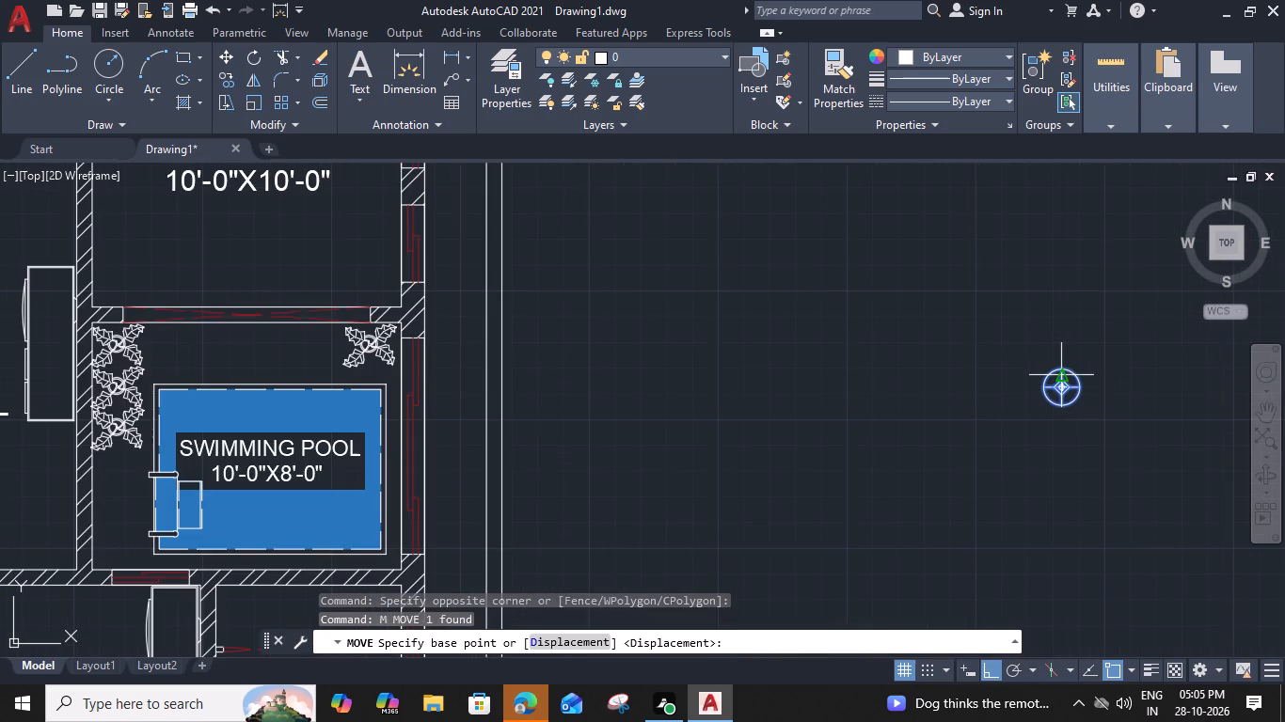
scroll(1064, 385, "up", 4)
left_click(1042, 397)
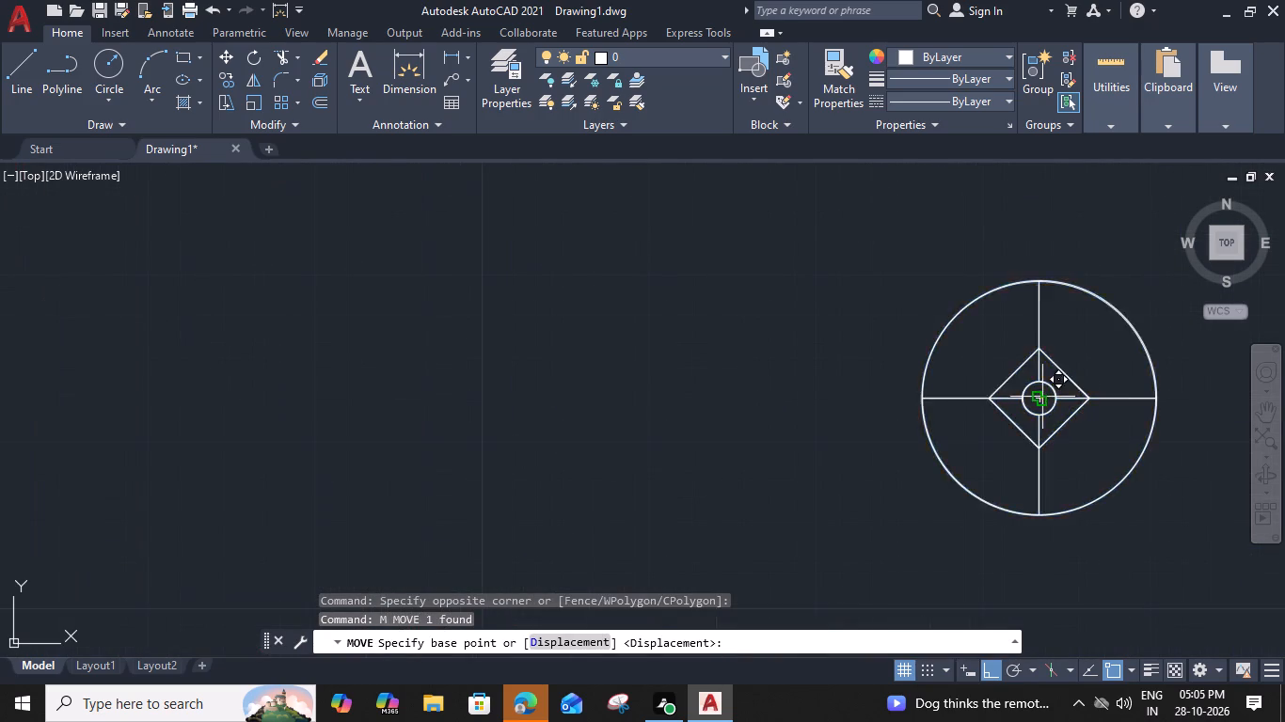
scroll(1040, 398, "down", 3)
scroll(560, 468, "down", 2)
middle_click_drag(593, 458, 1110, 293)
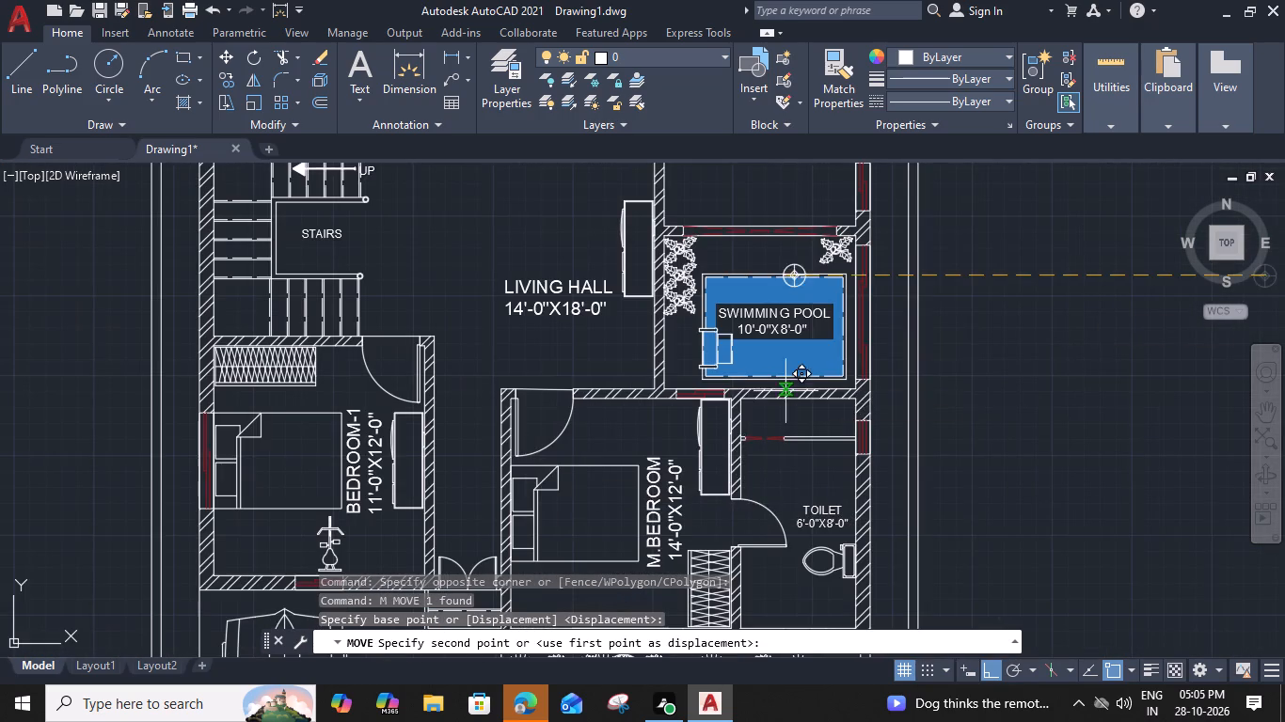
middle_click_drag(666, 441, 812, 297)
scroll(669, 422, "up", 2)
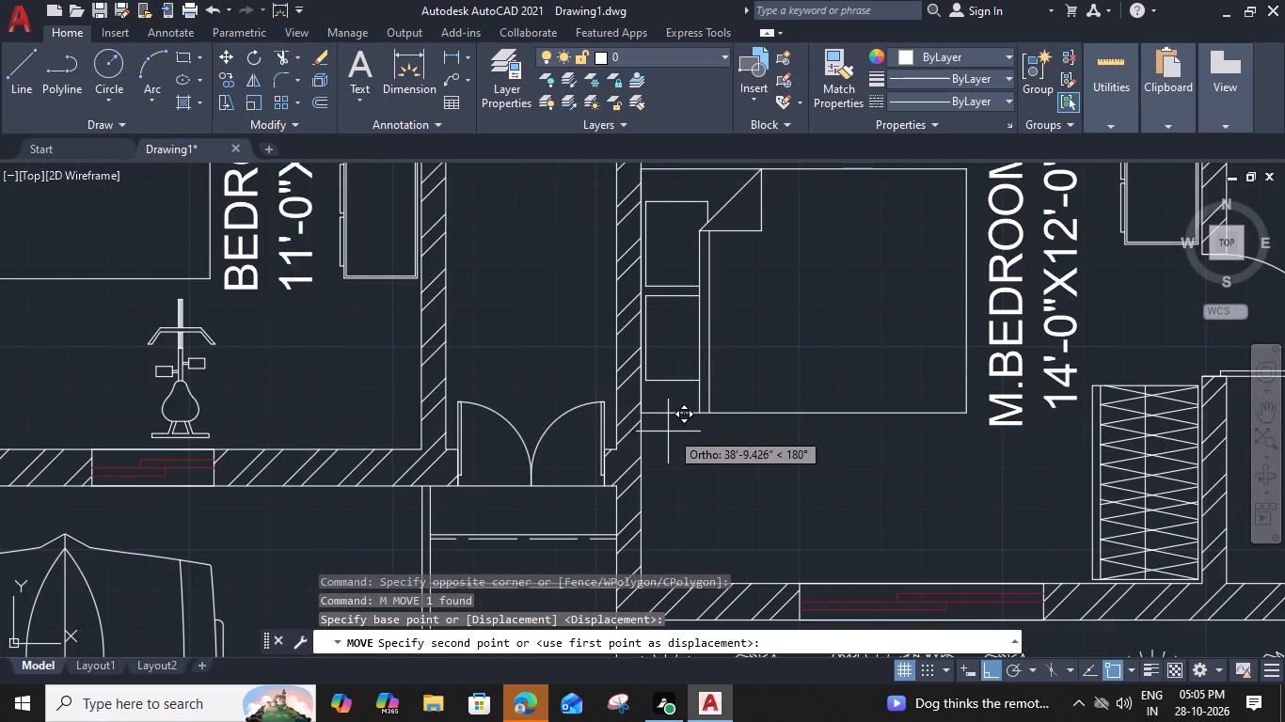
left_click(670, 431)
scroll(701, 432, "down", 2)
middle_click_drag(782, 283, 783, 279)
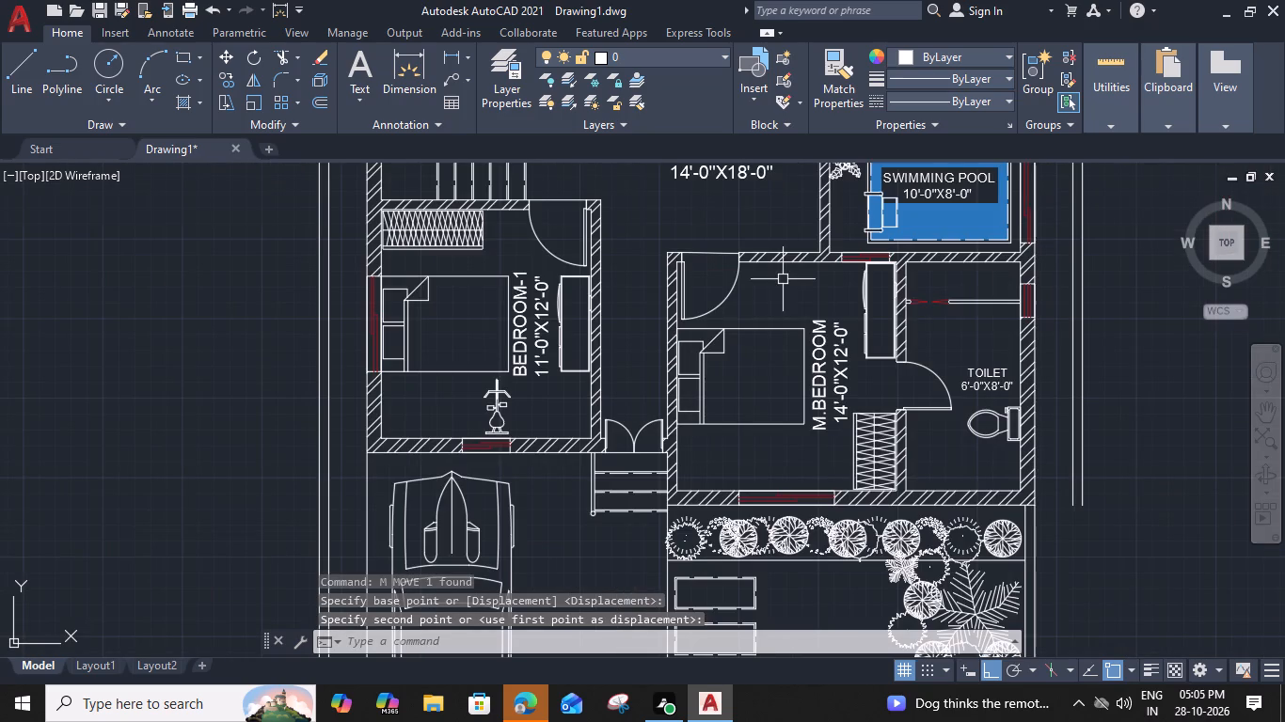
Move the table lamp from the Living Hall straight down into the M.Bedroom, just below the bed against the wall.
middle_click_drag(783, 279, 769, 358)
left_click(675, 204)
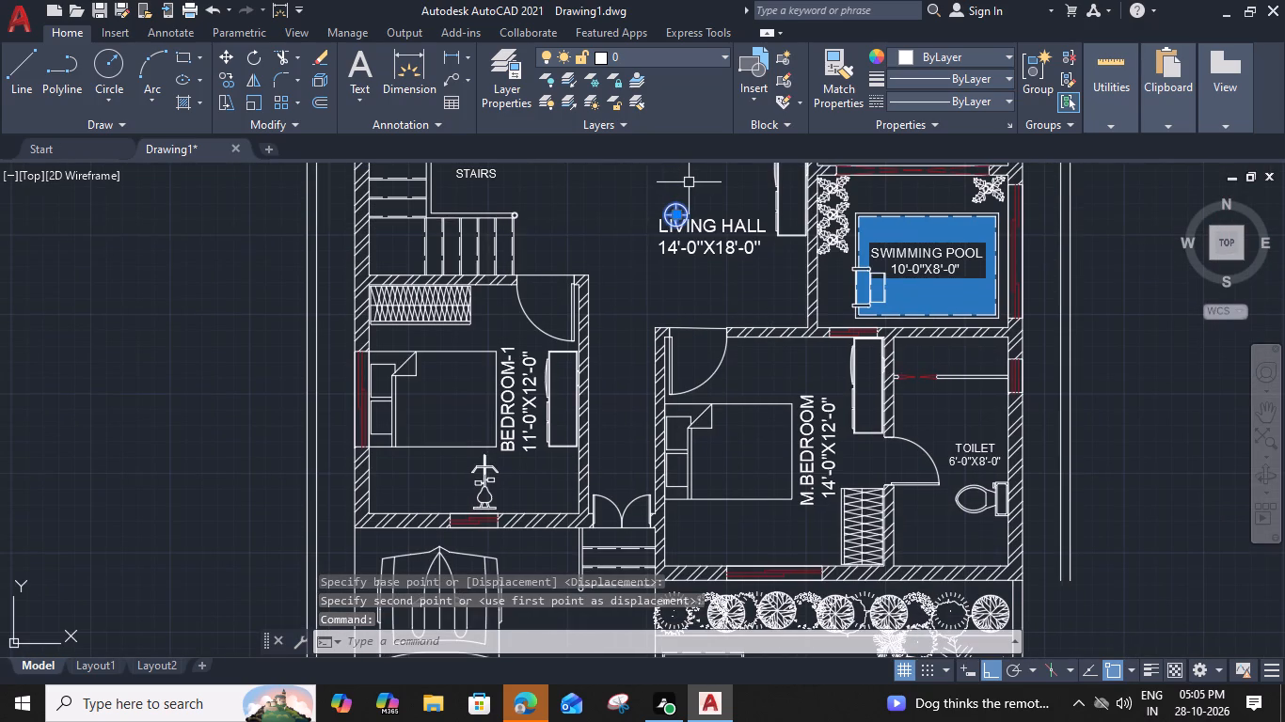
key("m")
key("space")
scroll(671, 213, "up", 2)
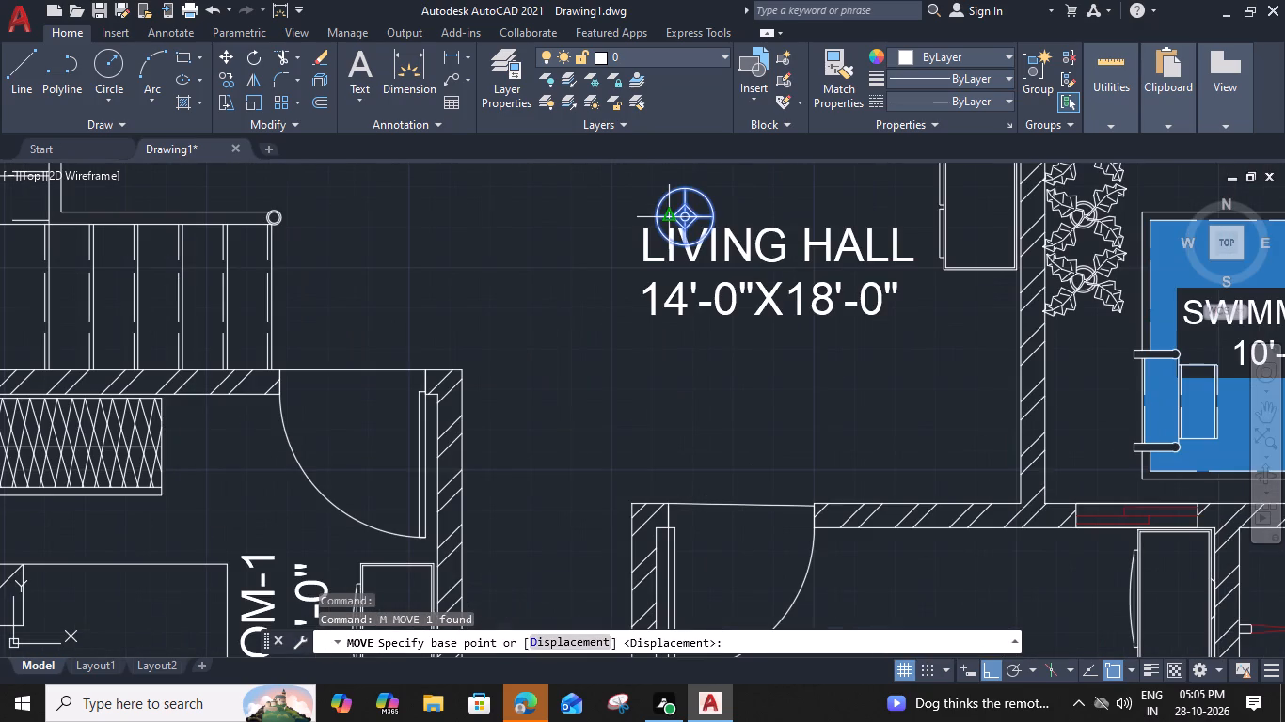
scroll(687, 215, "up", 2)
left_click(686, 216)
scroll(686, 219, "down", 2)
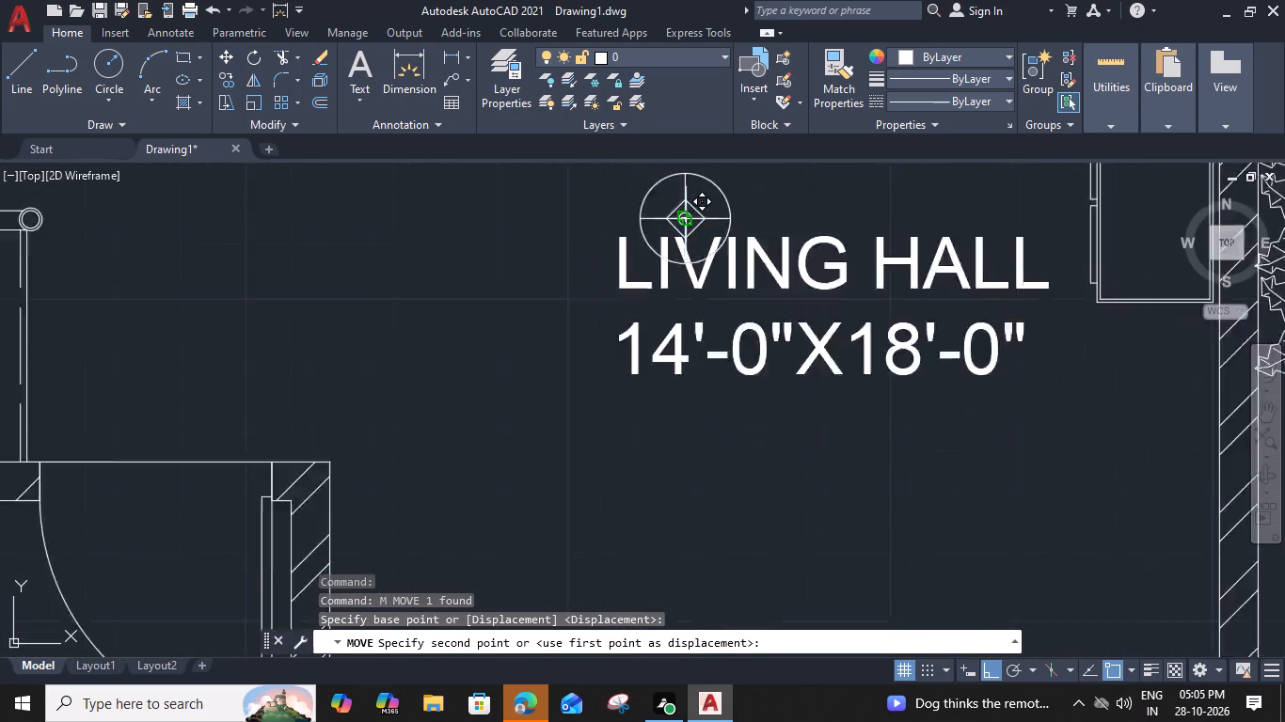
scroll(686, 219, "down", 1)
middle_click_drag(721, 470, 706, 211)
scroll(680, 462, "up", 2)
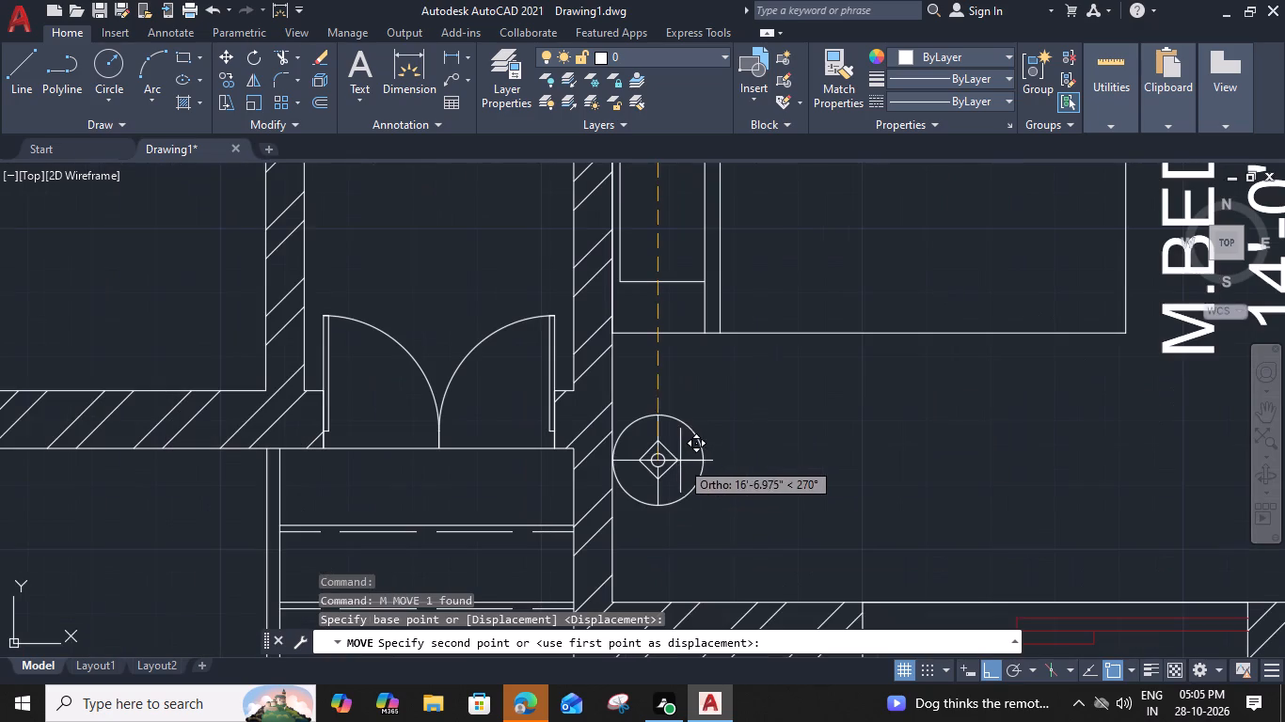
left_click(666, 403)
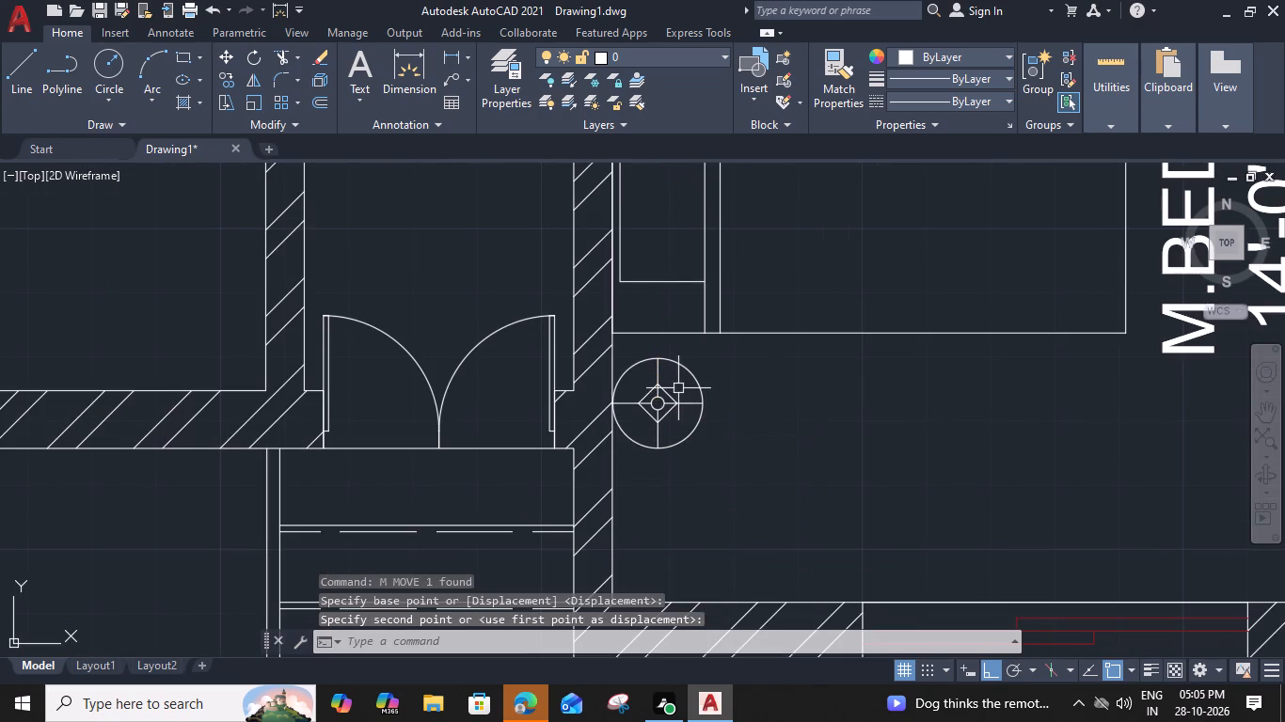
Shift the M.Bedroom table lamp slightly horizontally away from the wall so that a small gap separates them.
left_click(702, 396)
type("M")
key("space")
scroll(707, 408, "up", 2)
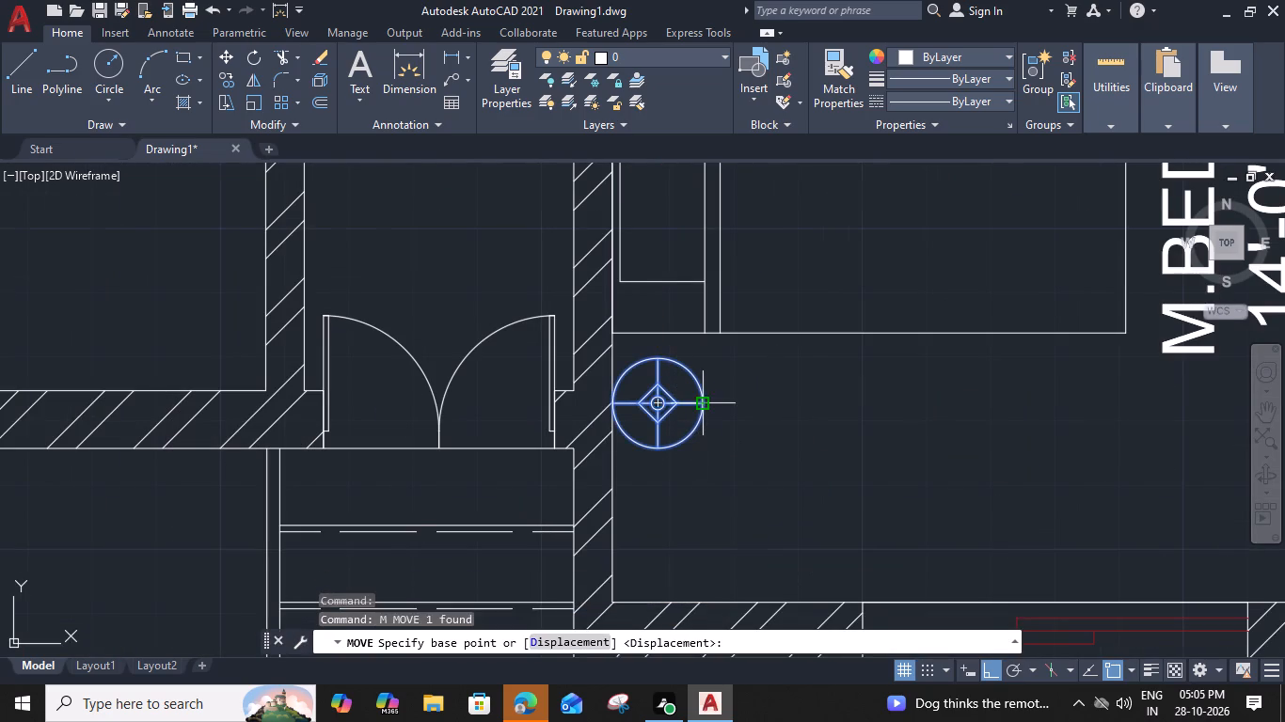
left_click(698, 400)
left_click(726, 402)
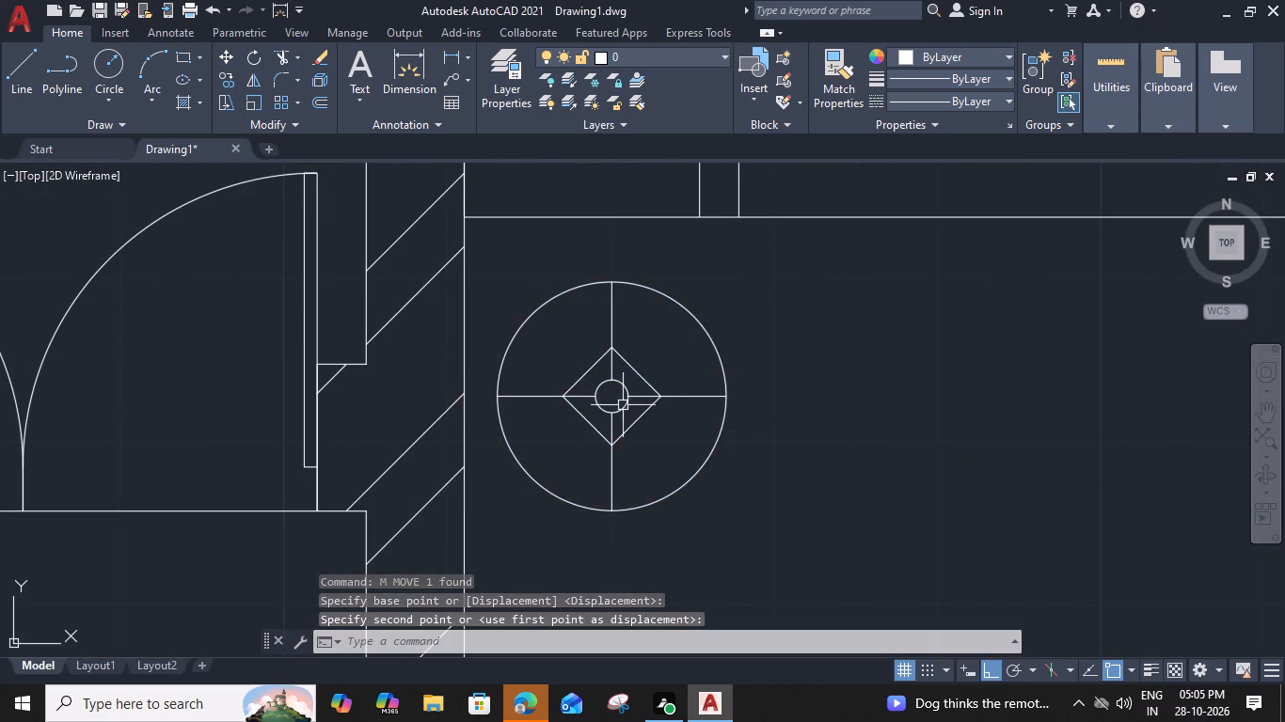
Copy the M.Bedroom table lamp about 31'-5" straight up to the Dining label, level with the space below Bedroom-2's bed.
left_click(621, 401)
type("CO")
key("space")
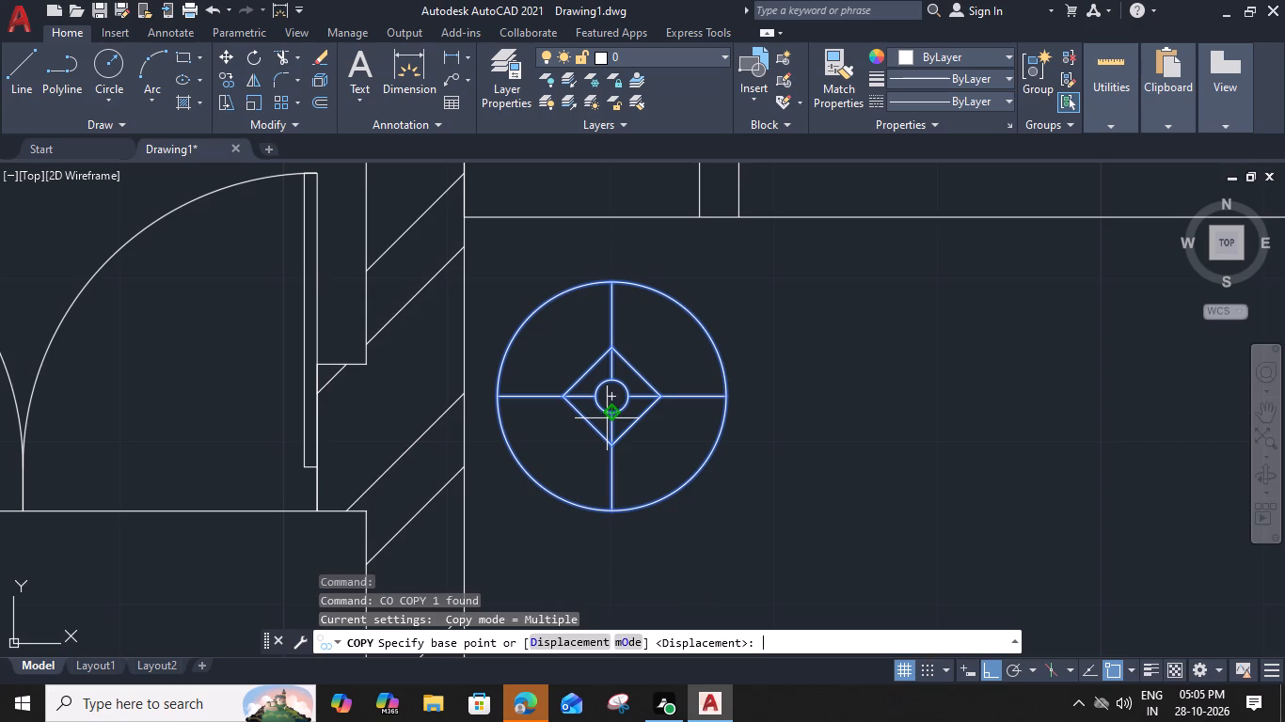
left_click(611, 400)
scroll(617, 352, "down", 2)
middle_click_drag(632, 255, 643, 671)
scroll(618, 416, "down", 2)
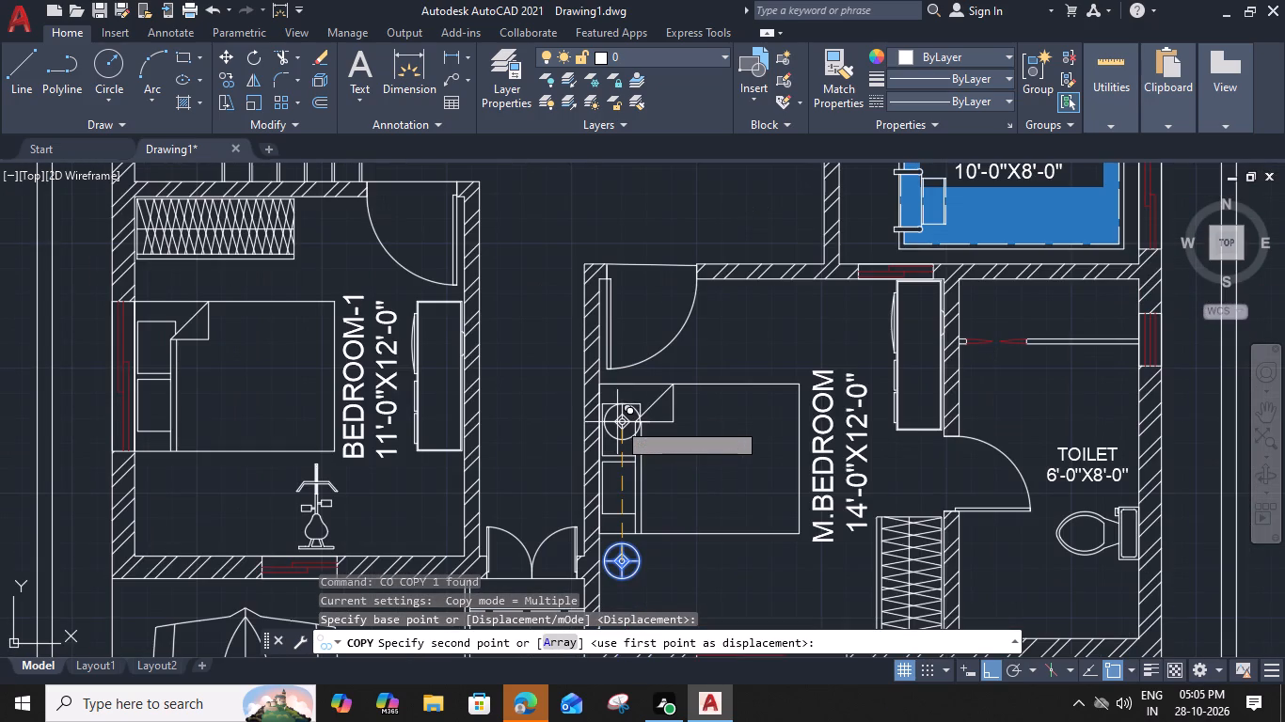
middle_click_drag(629, 489, 690, 657)
scroll(686, 414, "down", 2)
middle_click_drag(690, 331, 686, 372)
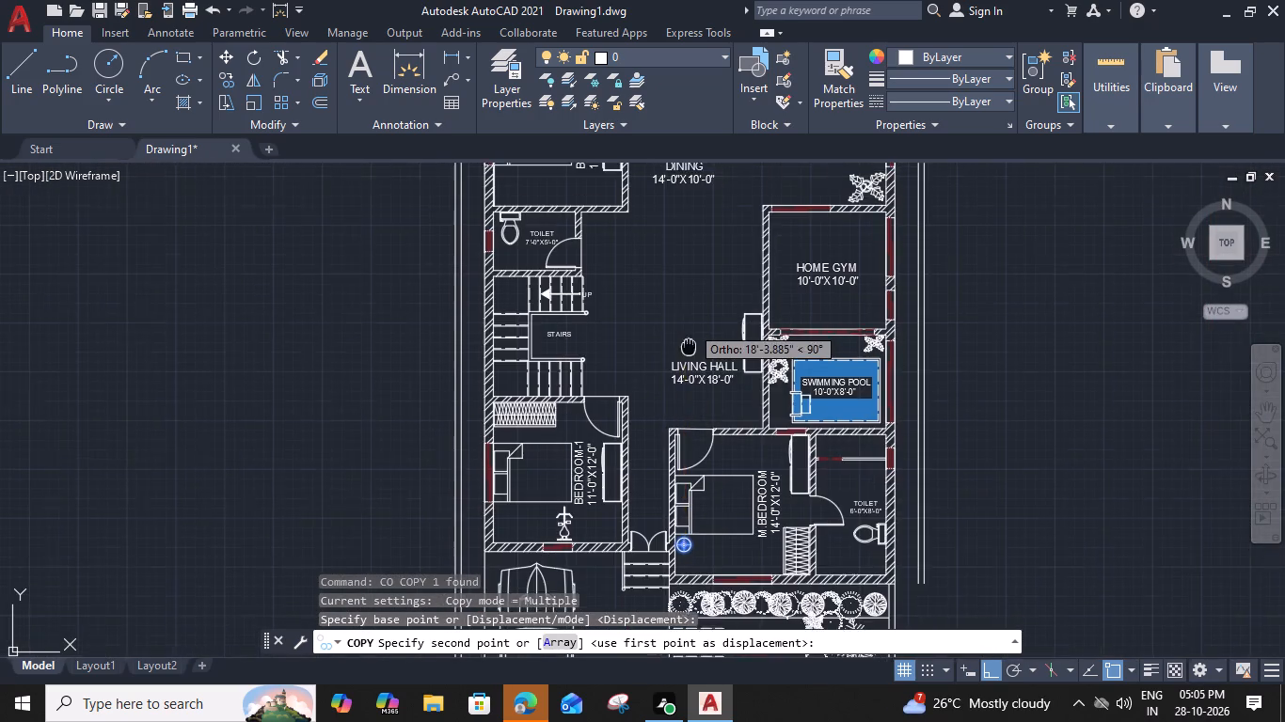
middle_click_drag(686, 372, 695, 526)
scroll(515, 372, "up", 3)
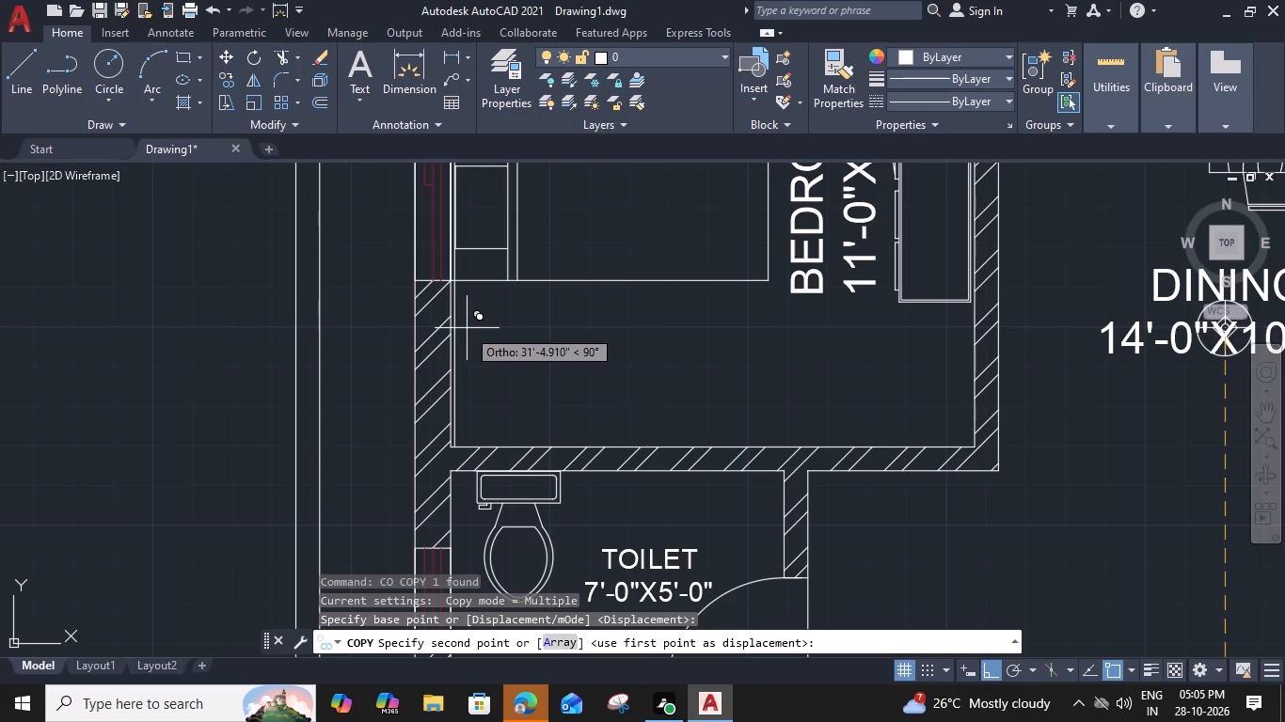
left_click(467, 328)
key("Escape")
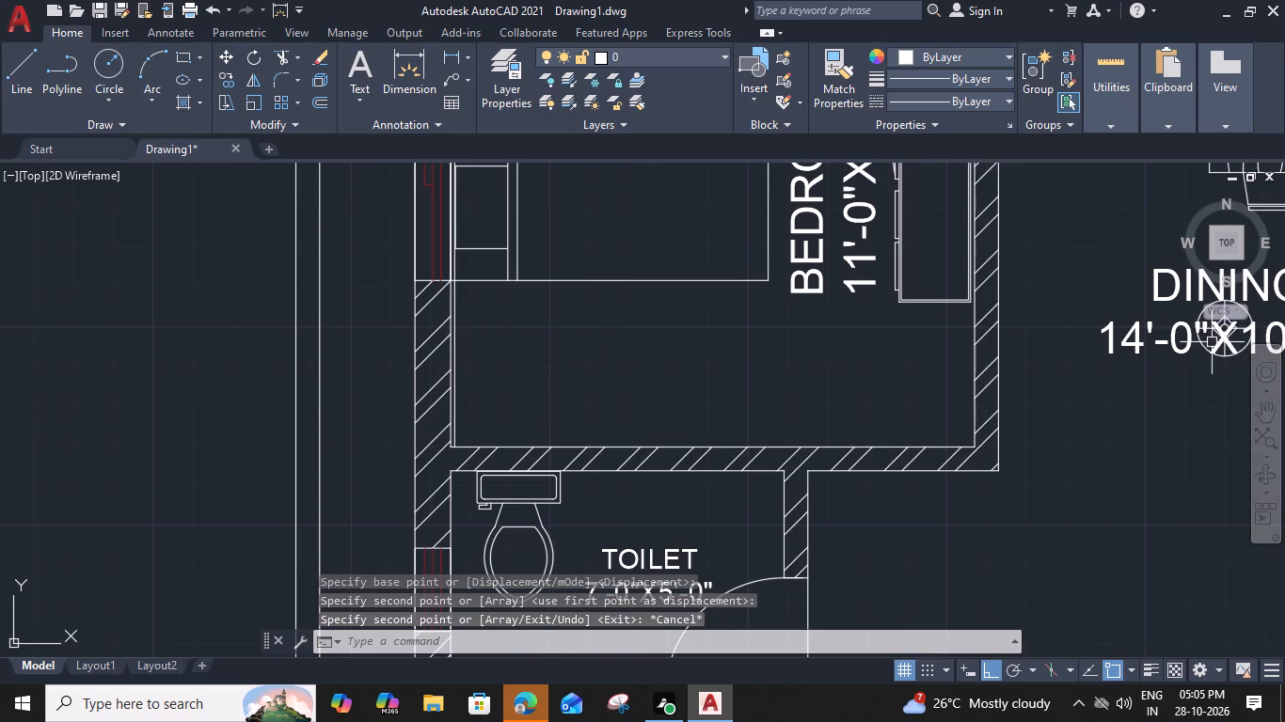
Move the copied lamp horizontally from the Dining area into Bedroom-2, just below the bed near the outer wall.
left_click(1205, 339)
type("M")
key("space")
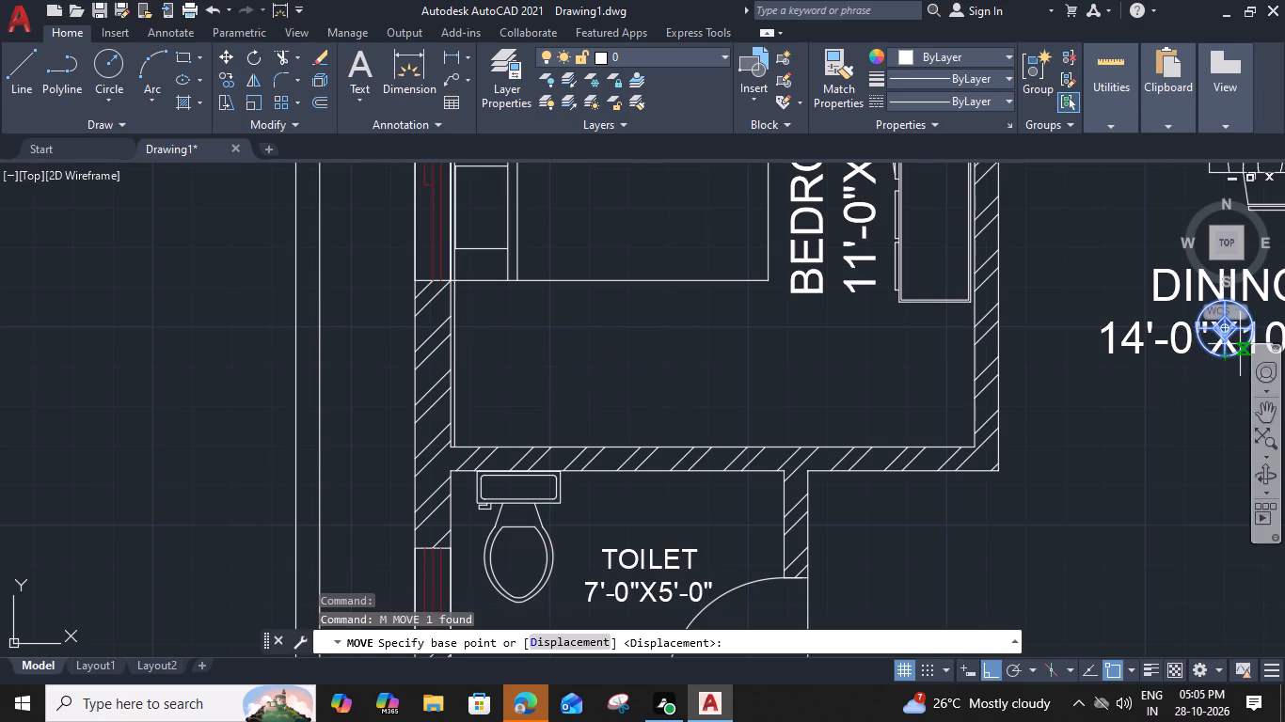
left_click(1206, 340)
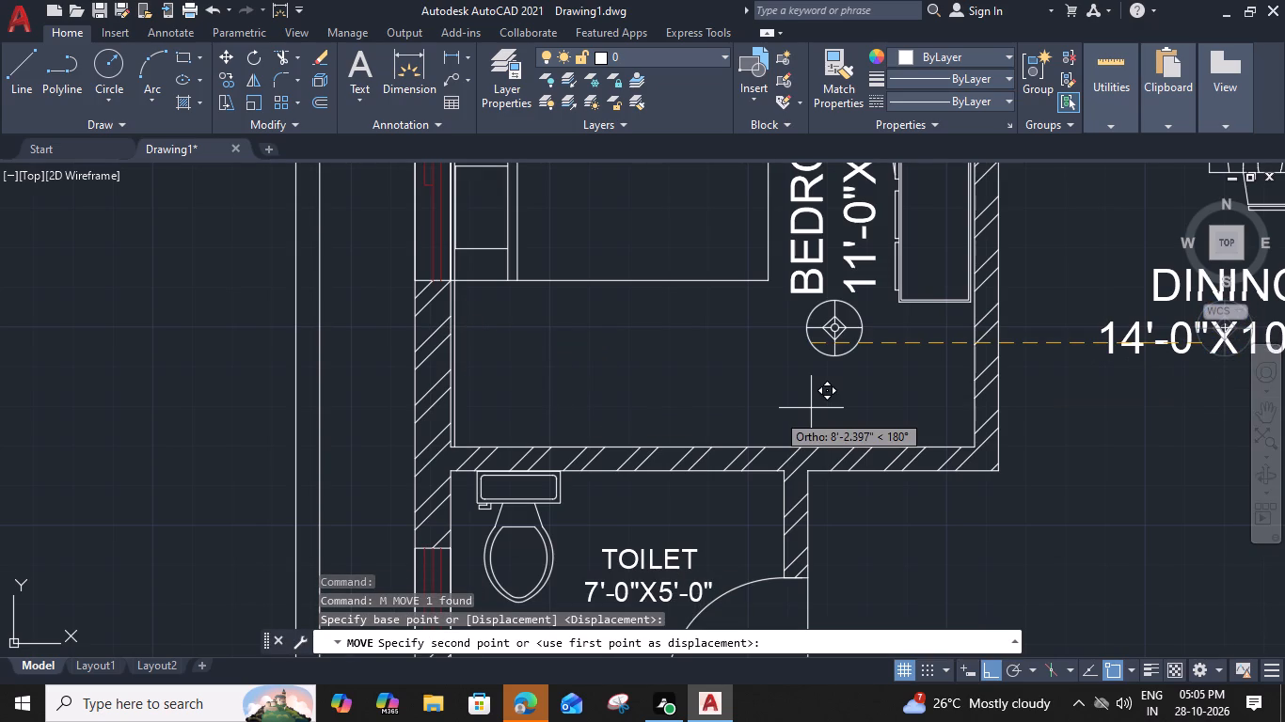
left_click(468, 404)
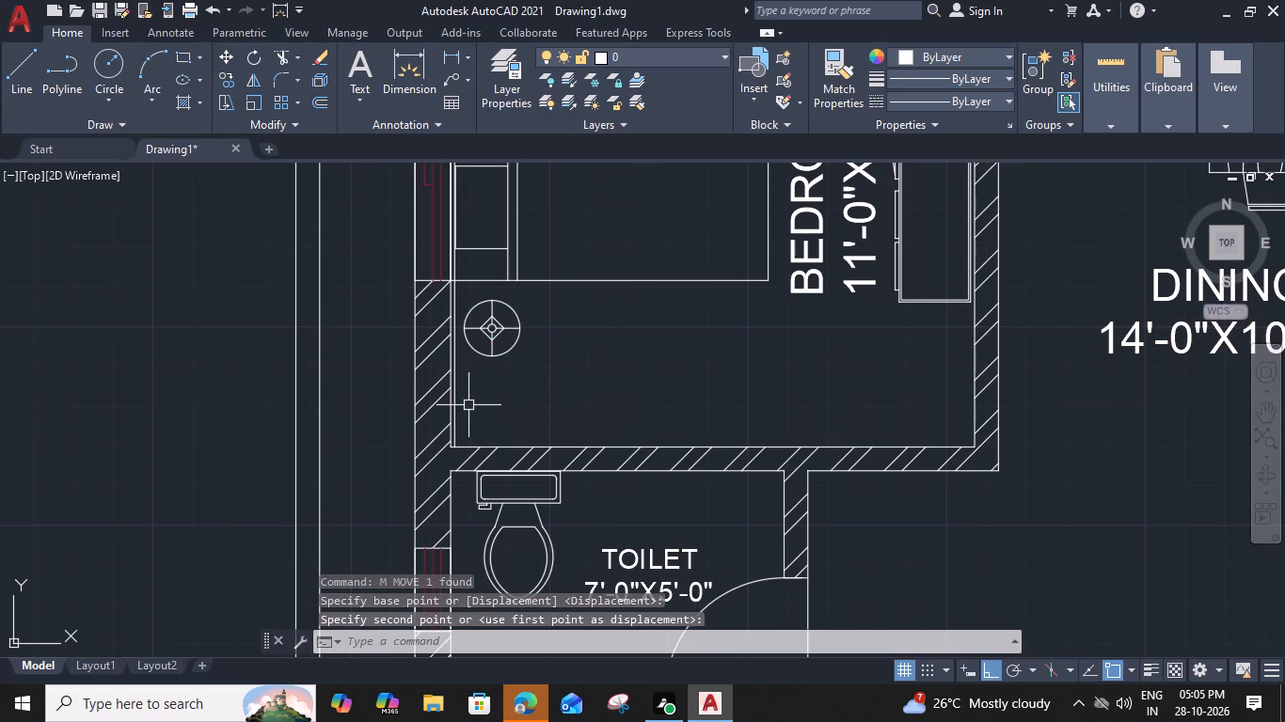
key("Escape")
Delete the stray vertical line running along the inner face of Bedroom-2's outer wall.
middle_click_drag(502, 369, 653, 510)
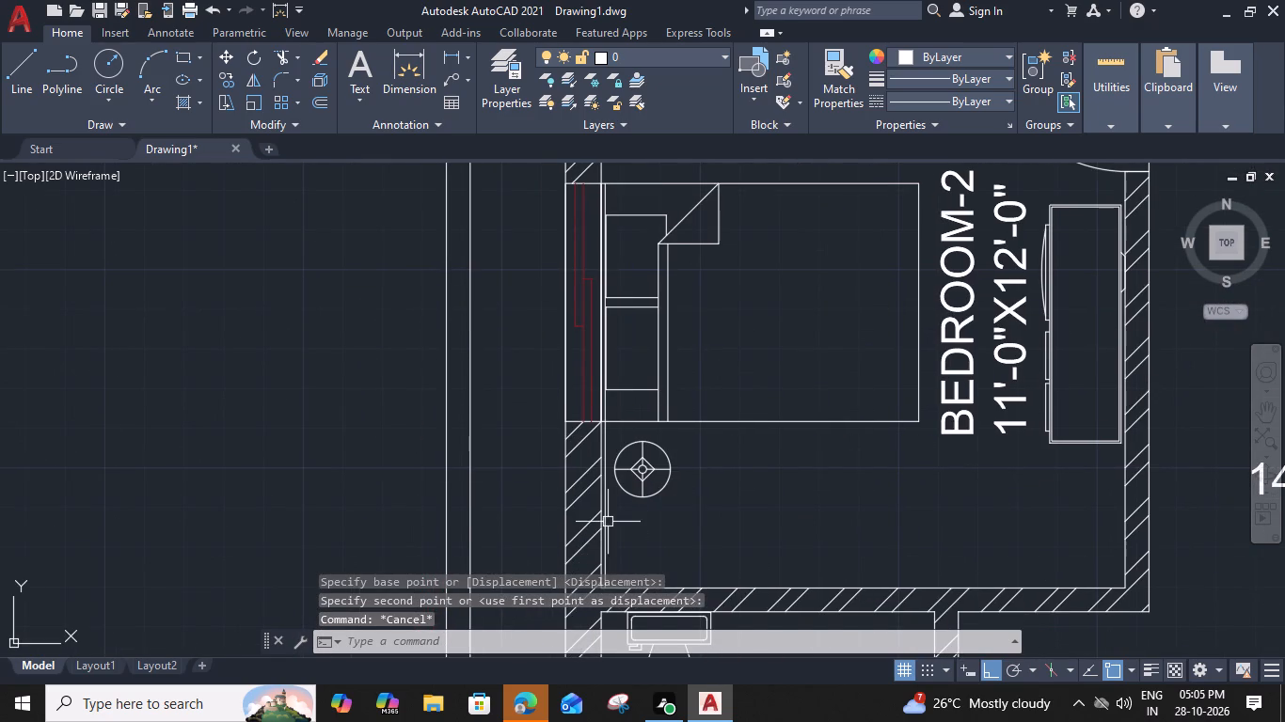
left_click(608, 522)
key("Delete")
Copy the Bedroom-2 table lamp about 19'-6" straight up into Bedroom-3, just above the head of the bed.
left_click(651, 491)
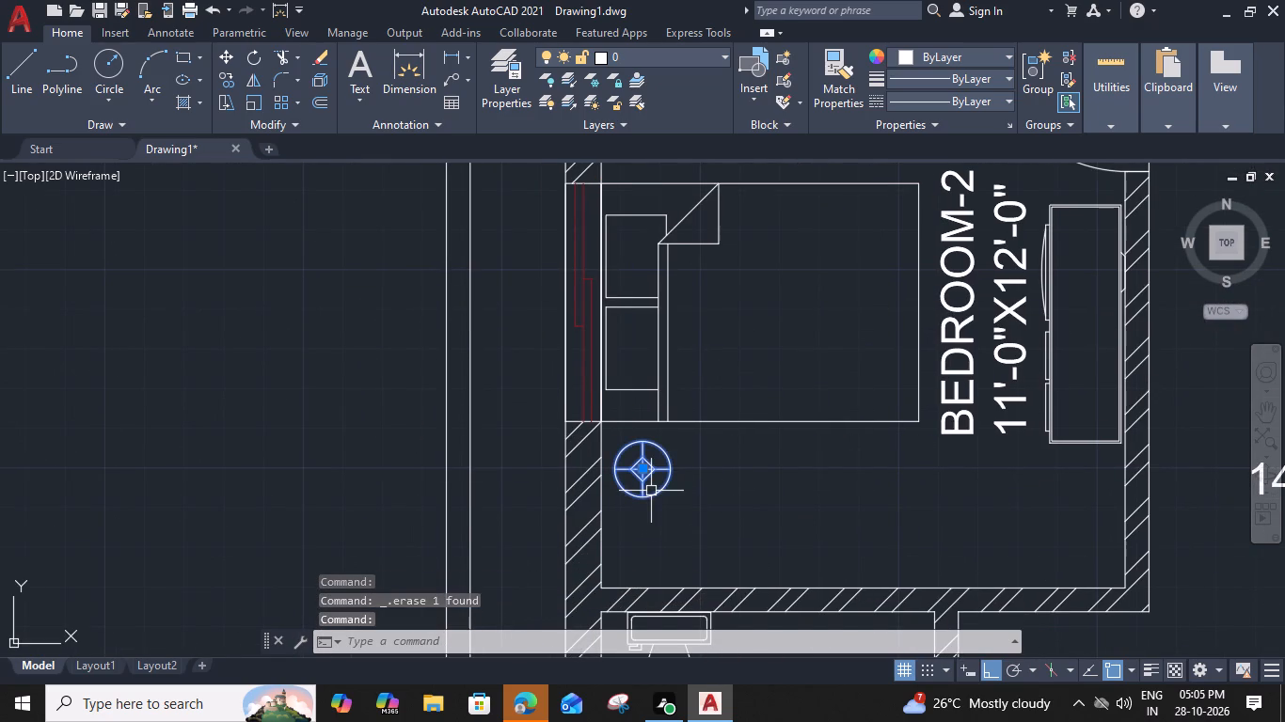
type("CO")
key("space")
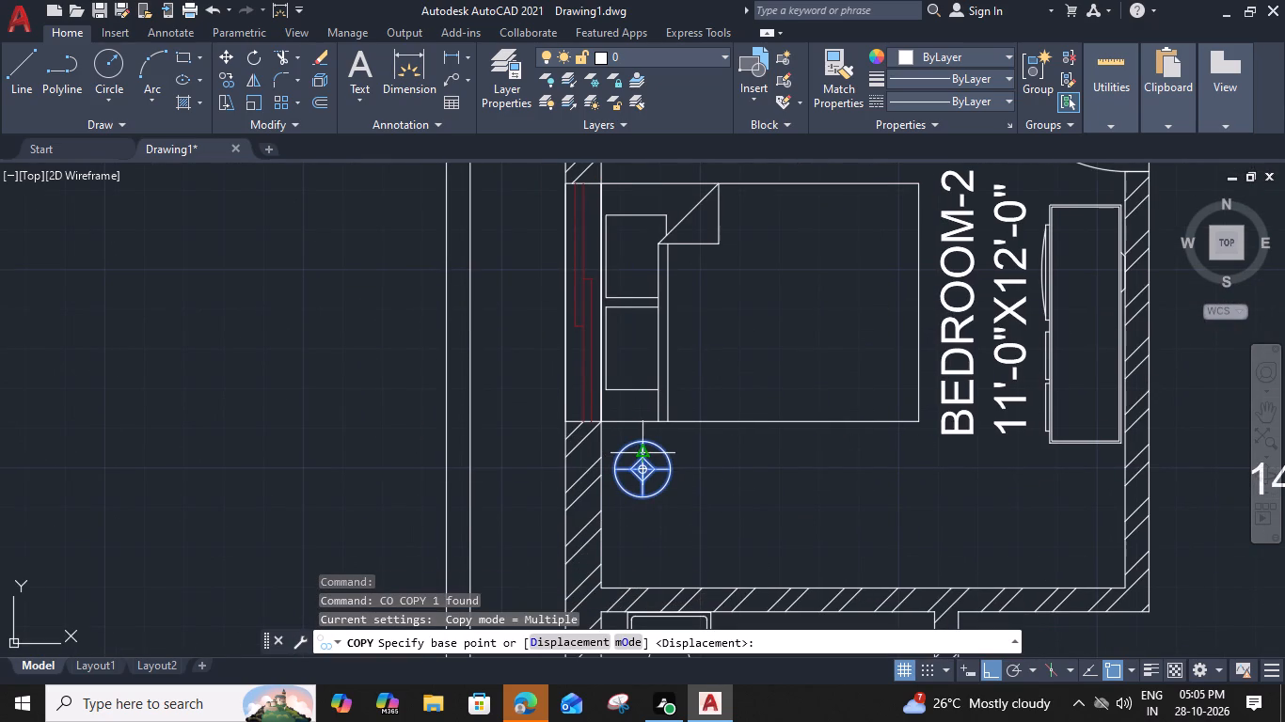
left_click(638, 422)
scroll(638, 422, "down", 2)
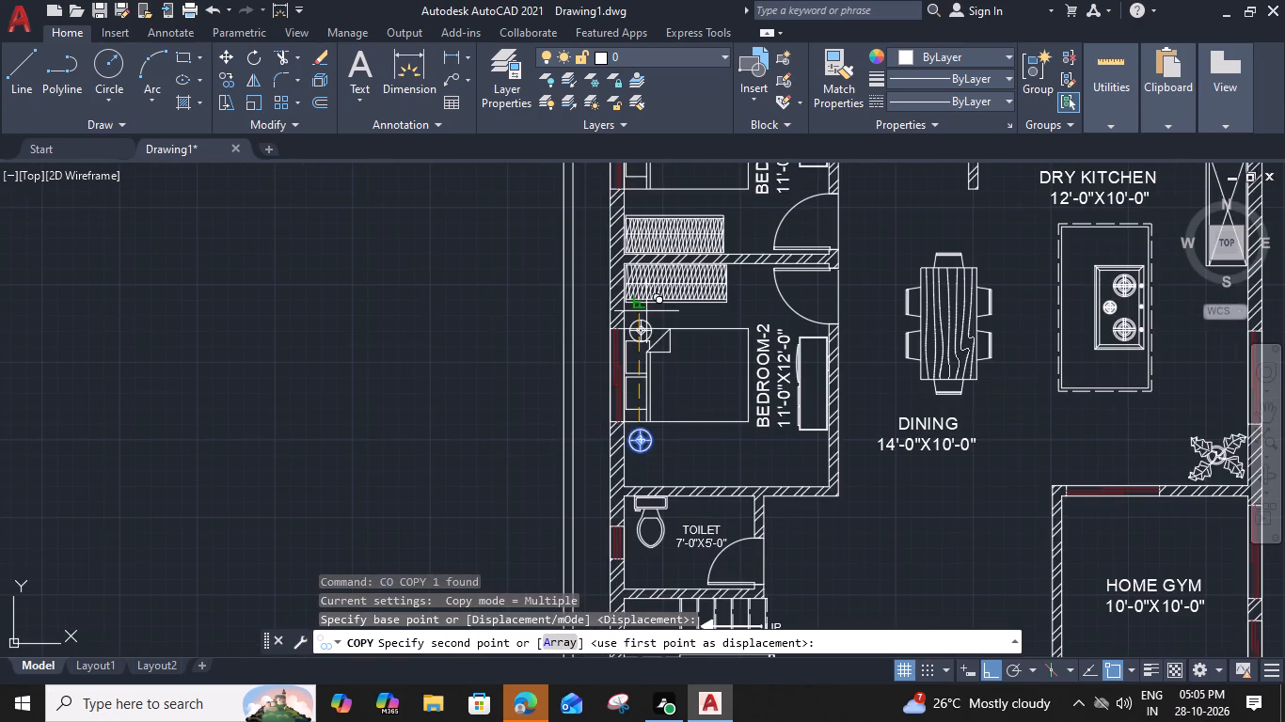
middle_click_drag(646, 323, 665, 505)
scroll(643, 247, "up", 1)
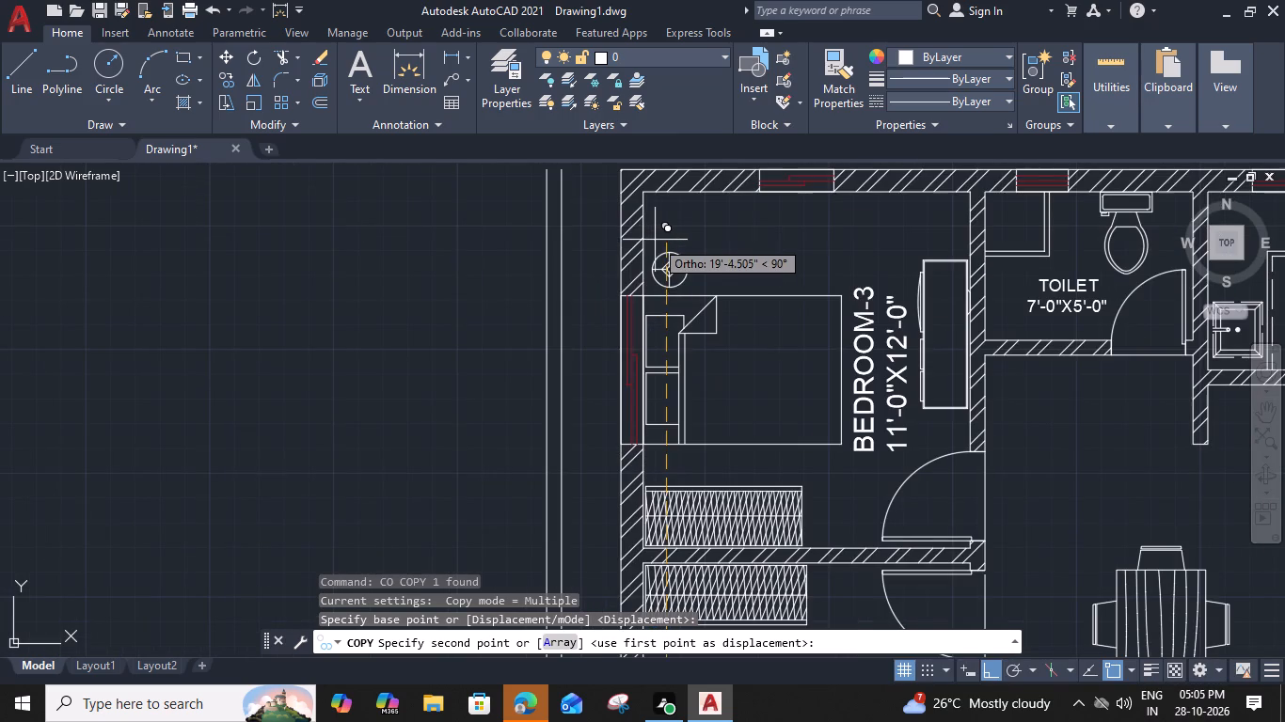
left_click(658, 234)
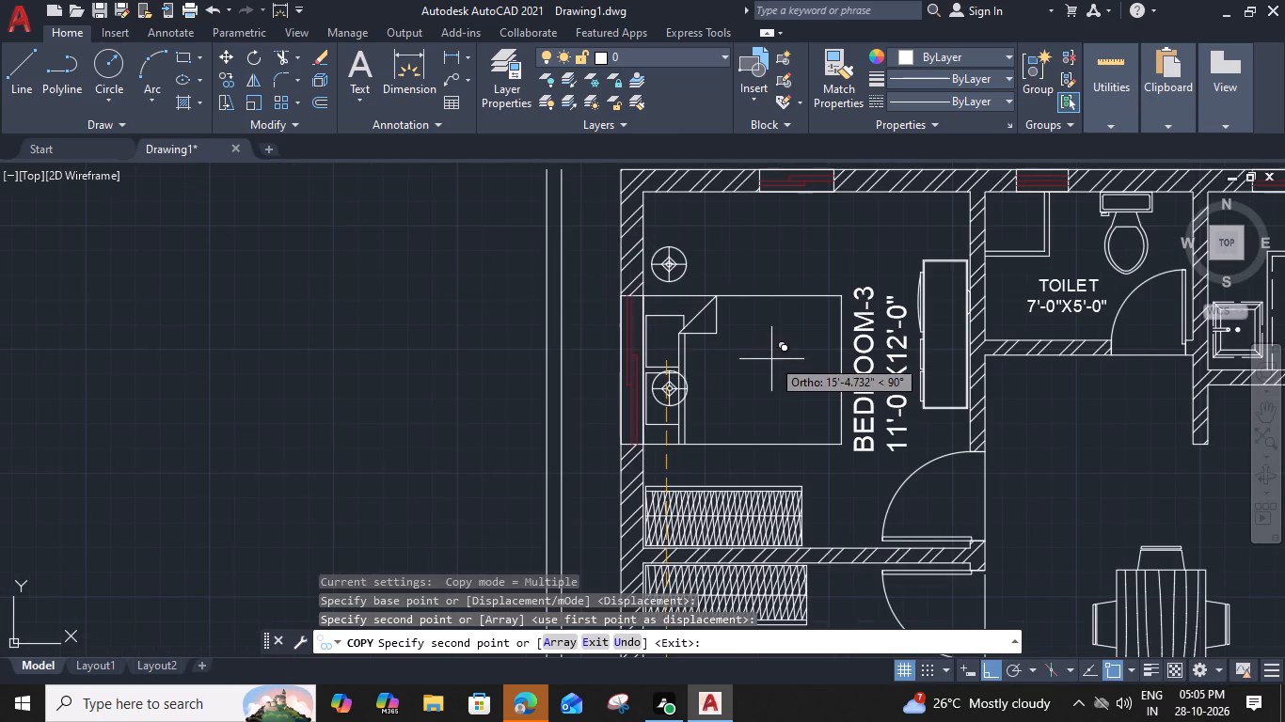
key("Escape")
Draw a horizontal line from the outer wall corner at Bedroom-3 to the outermost boundary line, closing the boundary's top.
scroll(770, 360, "down", 2)
middle_click_drag(835, 385, 598, 199)
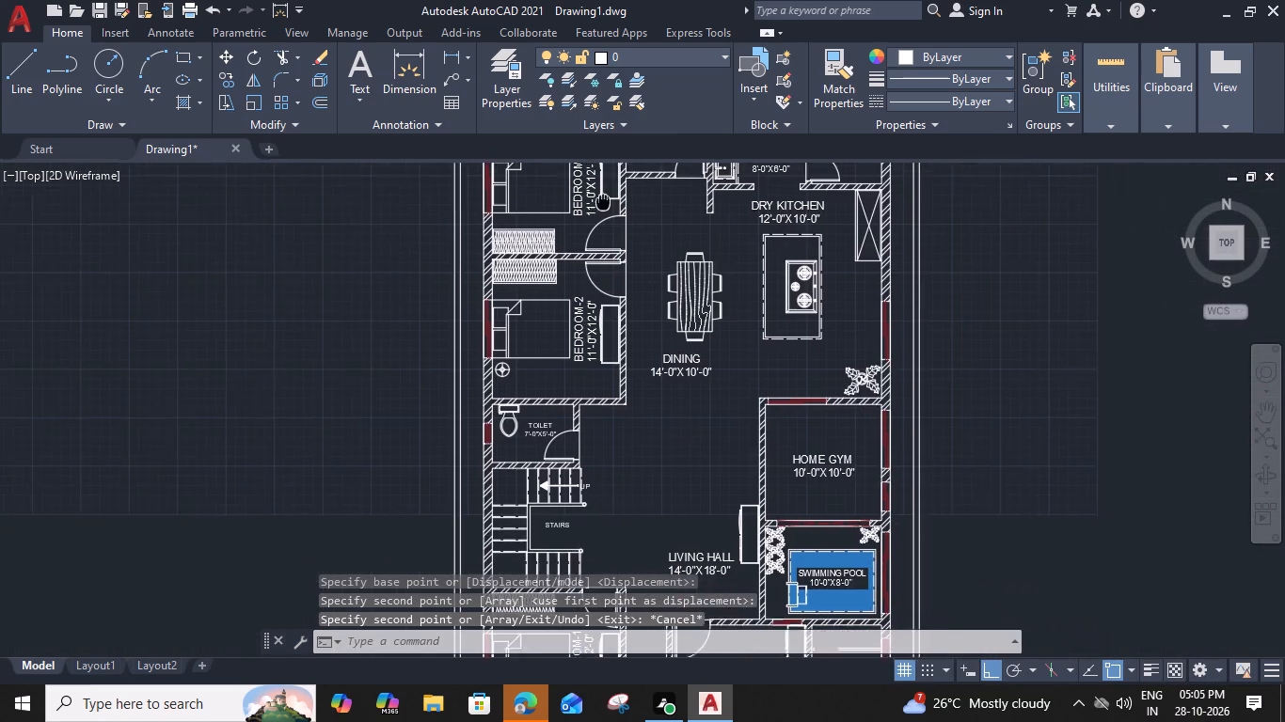
middle_click_drag(598, 199, 613, 334)
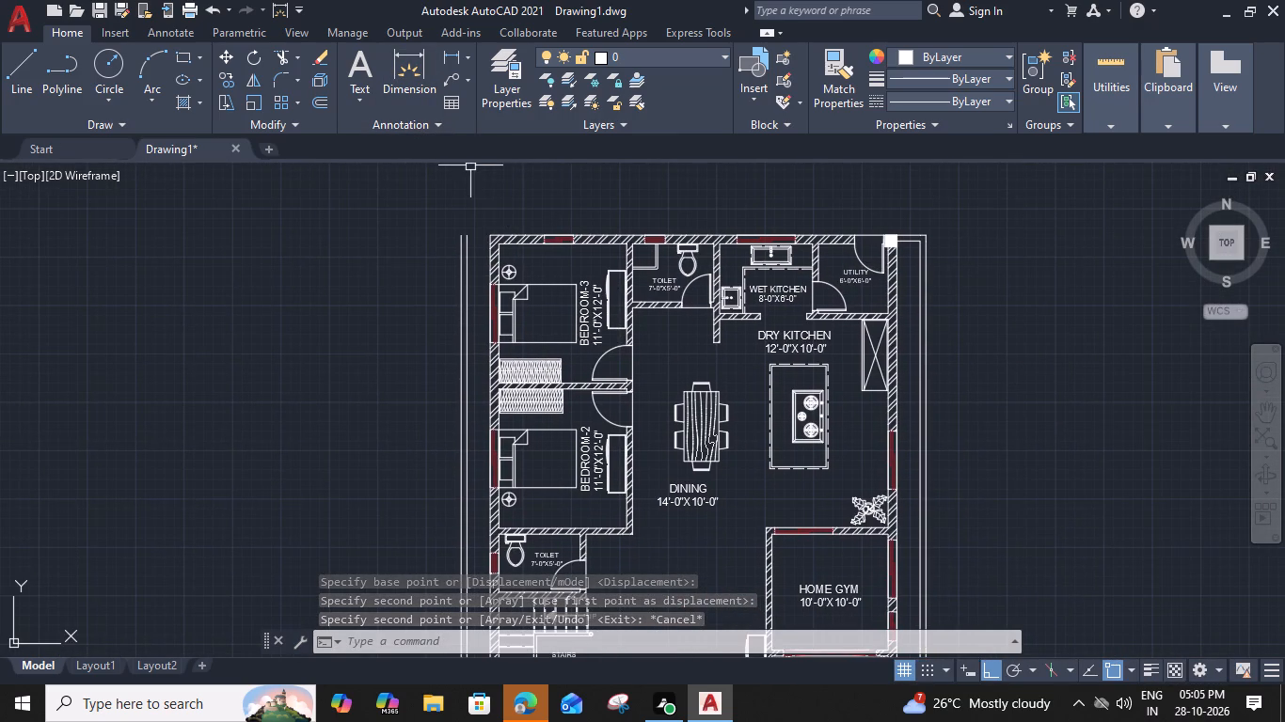
key("l")
key("space")
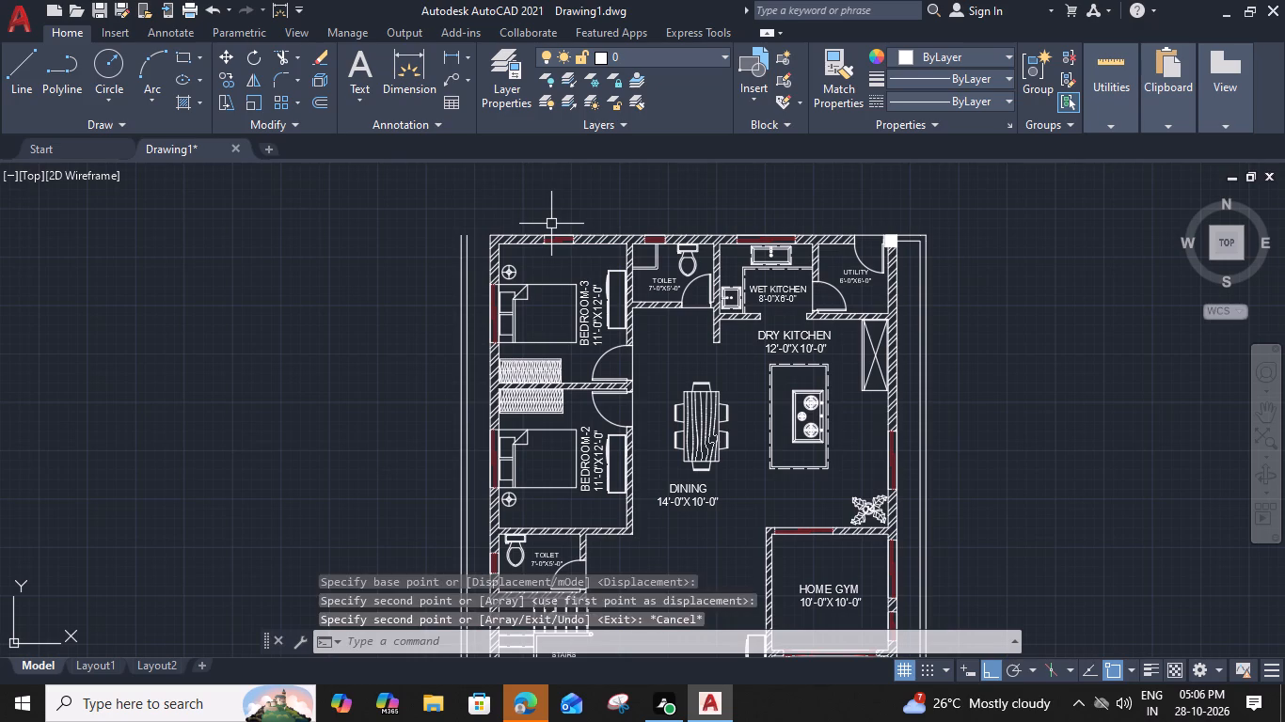
scroll(516, 230, "up", 3)
left_click(444, 238)
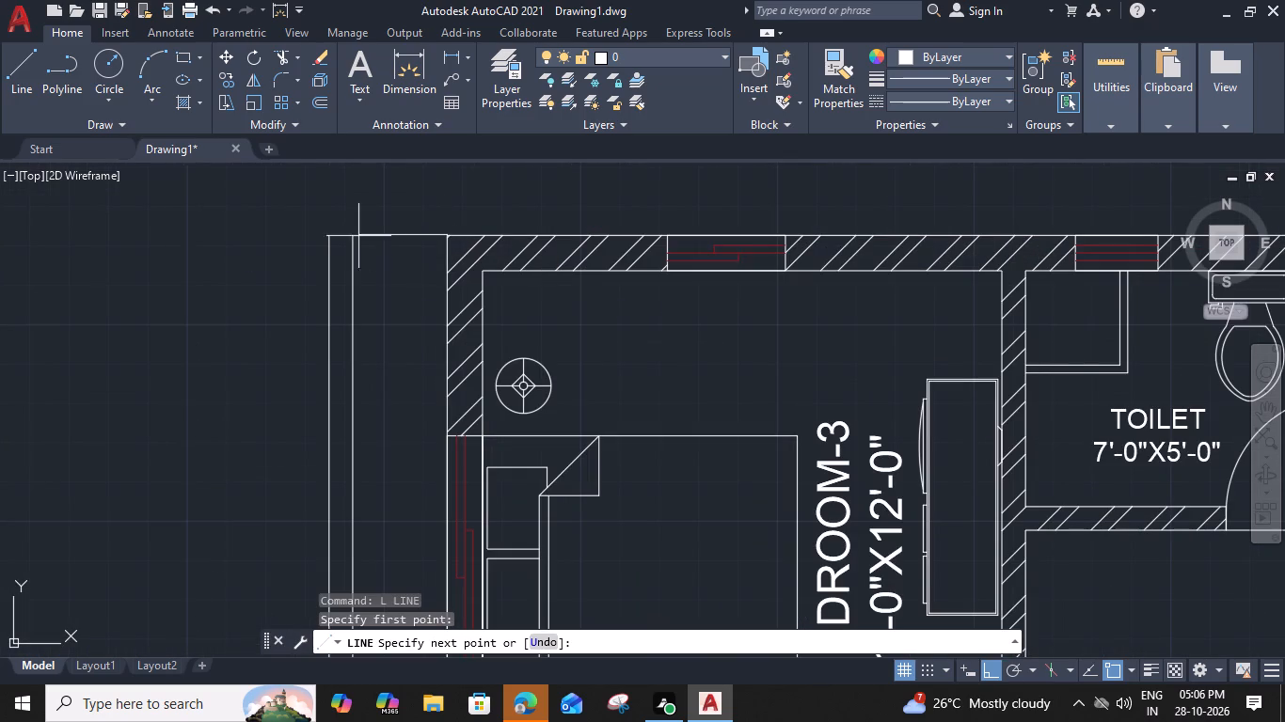
left_click(333, 232)
key("space")
Move the exercise bike from Bedroom-1 into the Home Gym, beside the room label near the Living Hall wall.
scroll(333, 232, "down", 3)
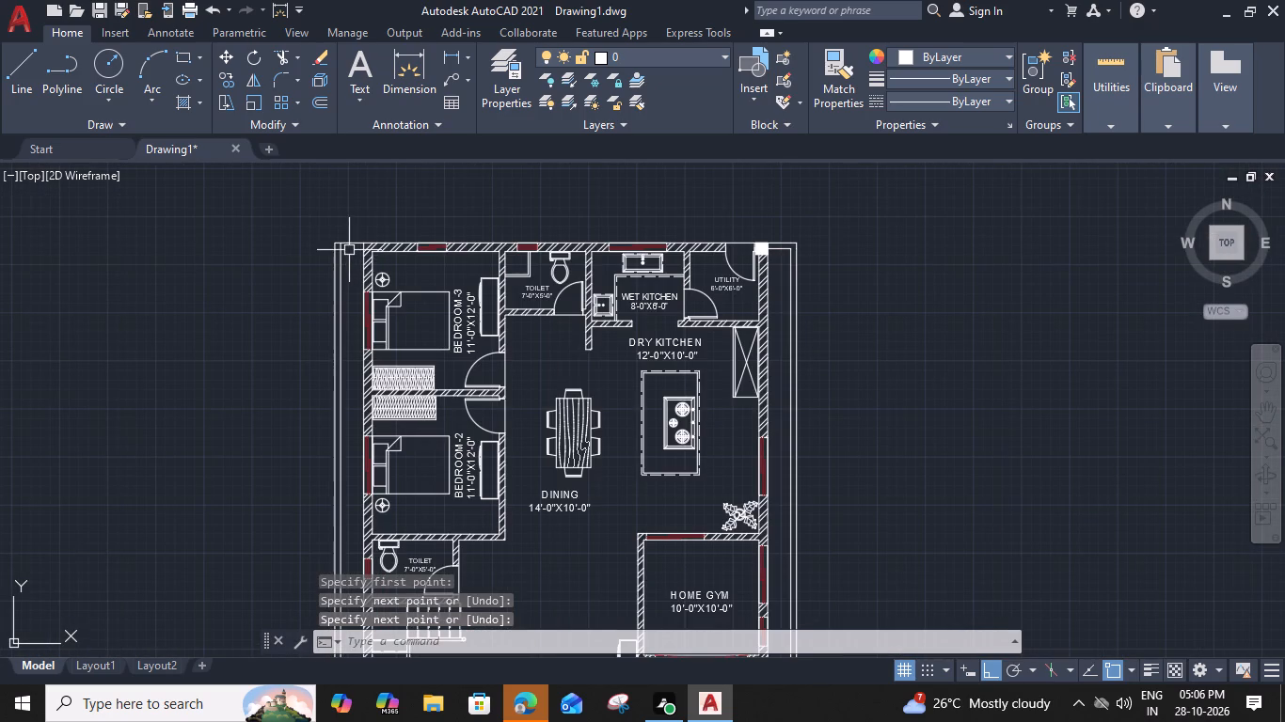
middle_click_drag(629, 317, 733, 250)
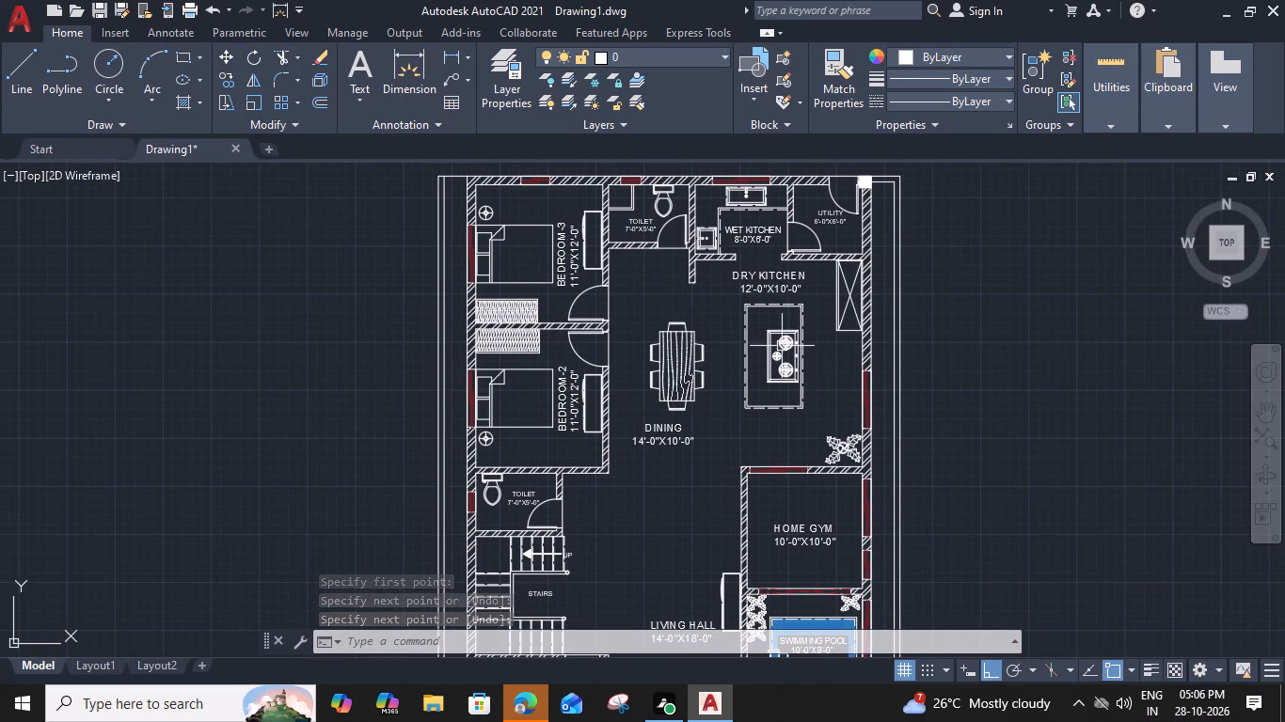
middle_click_drag(675, 454, 681, 399)
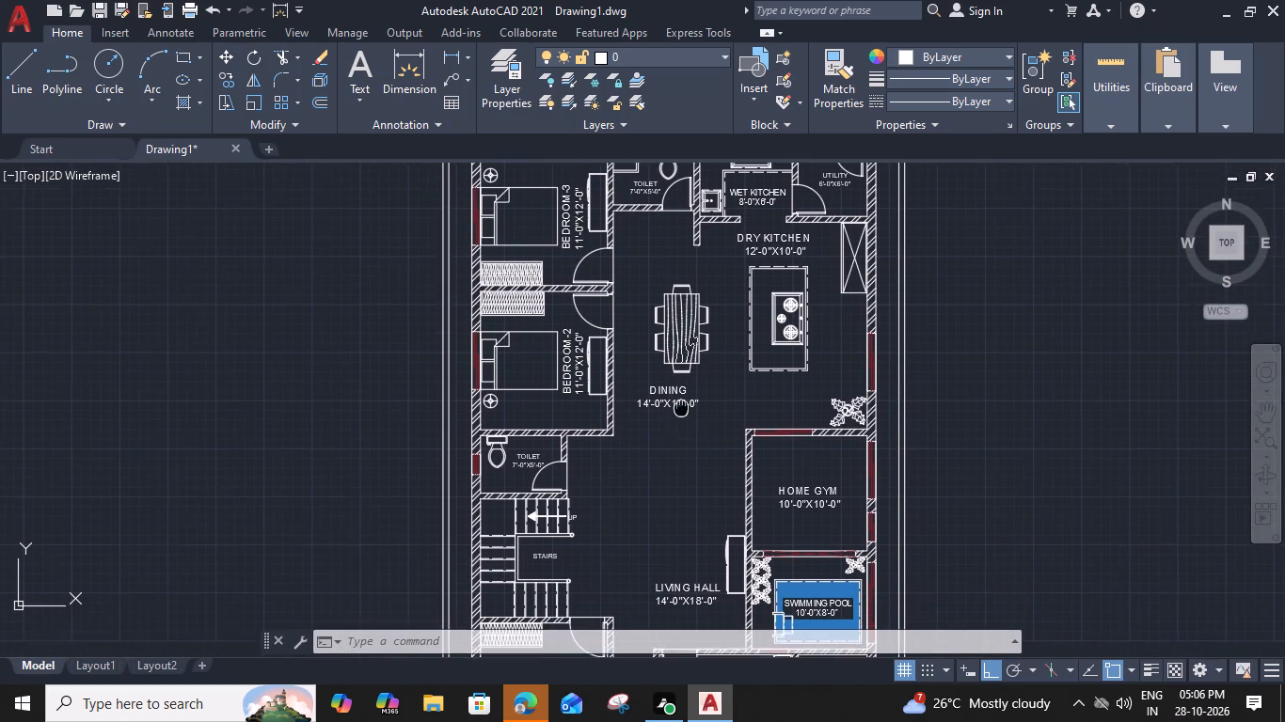
middle_click_drag(681, 399, 677, 306)
middle_click_drag(657, 461, 654, 290)
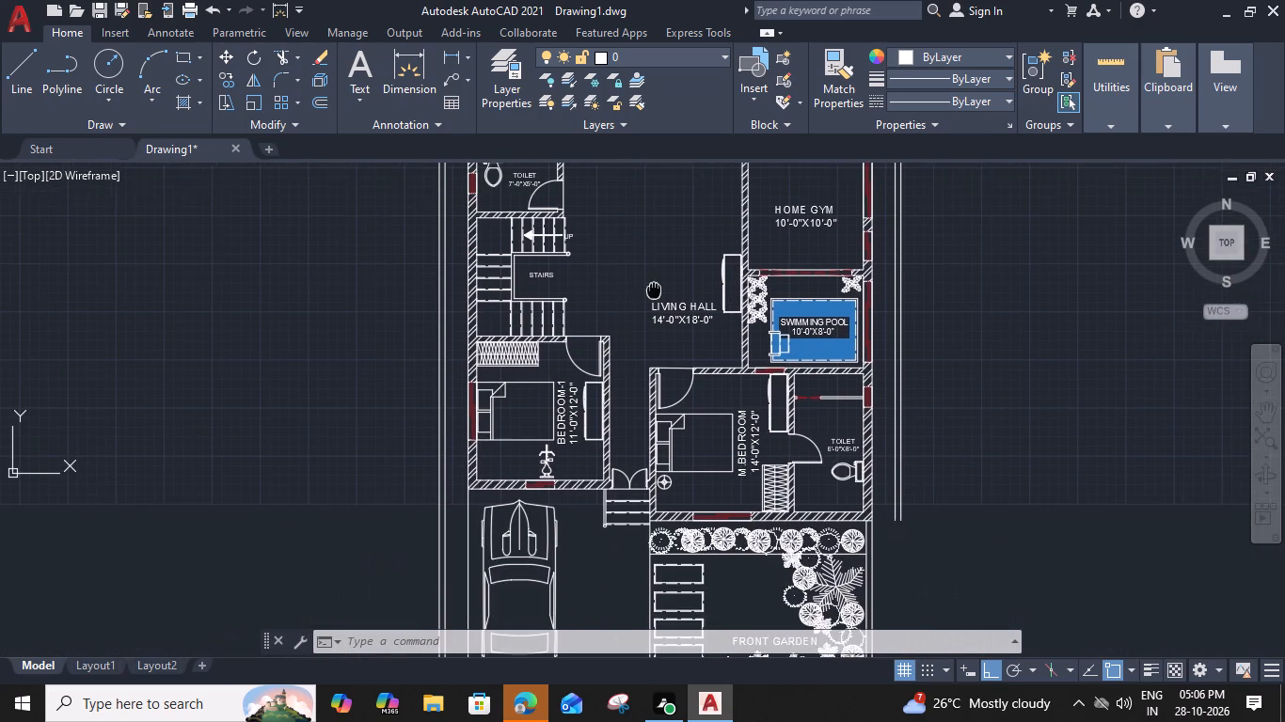
middle_click_drag(654, 290, 648, 300)
left_click(538, 473)
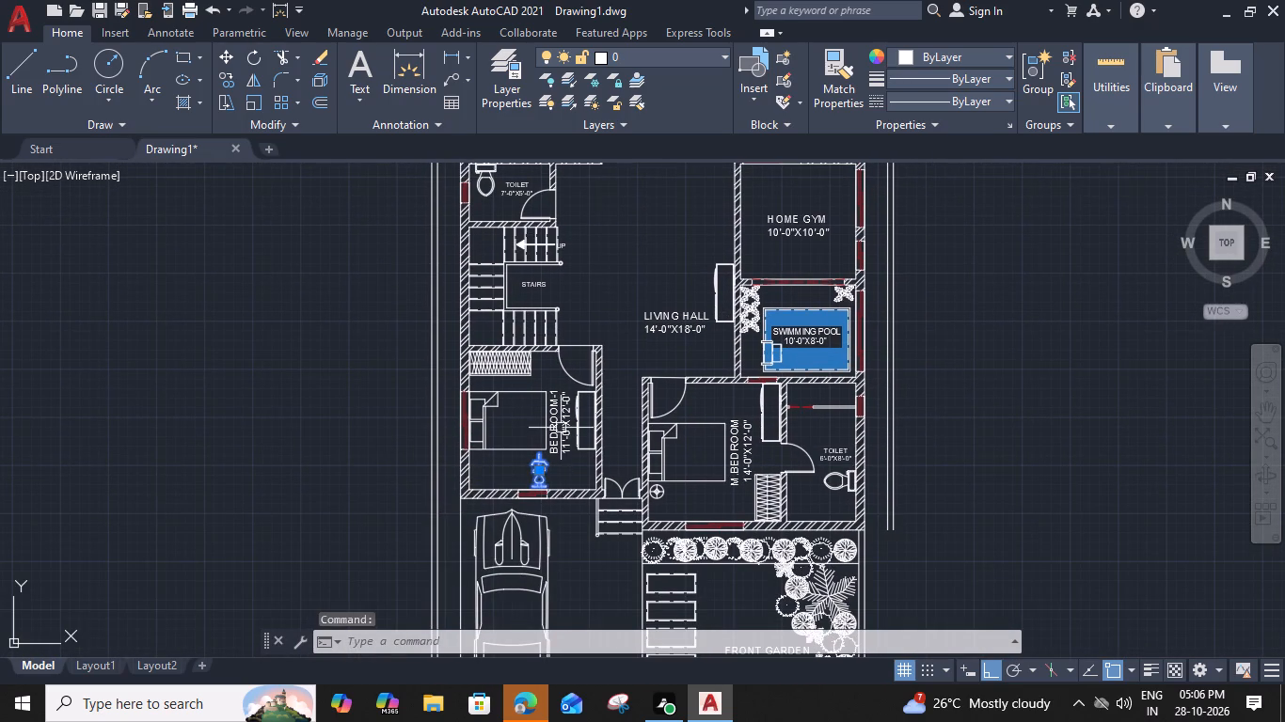
key("m")
key("space")
scroll(579, 479, "up", 2)
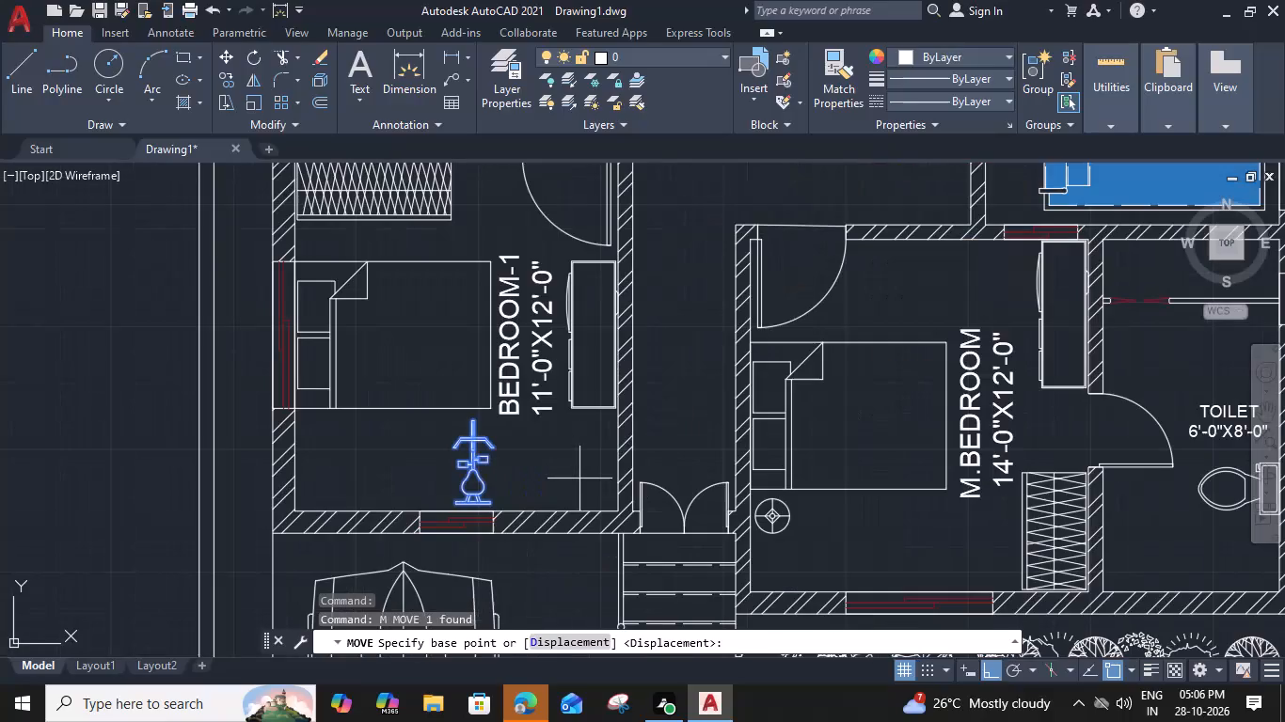
left_click(503, 453)
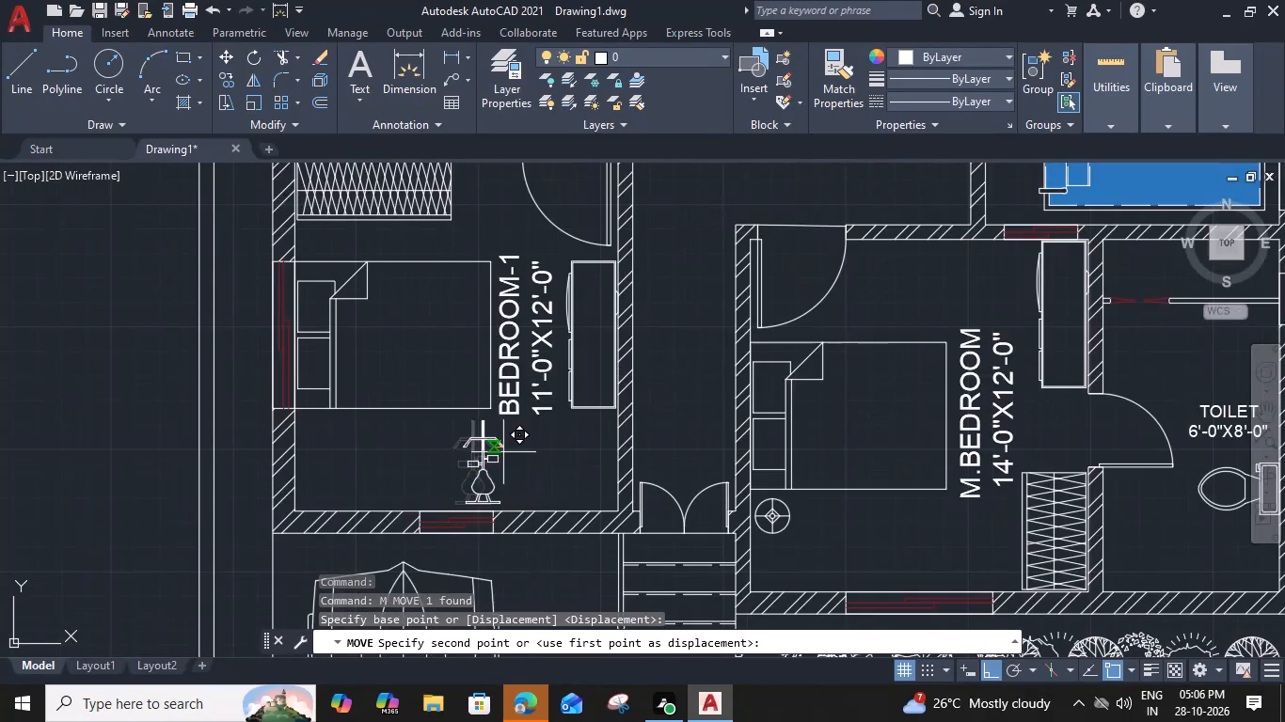
scroll(503, 452, "down", 2)
middle_click_drag(742, 240, 688, 436)
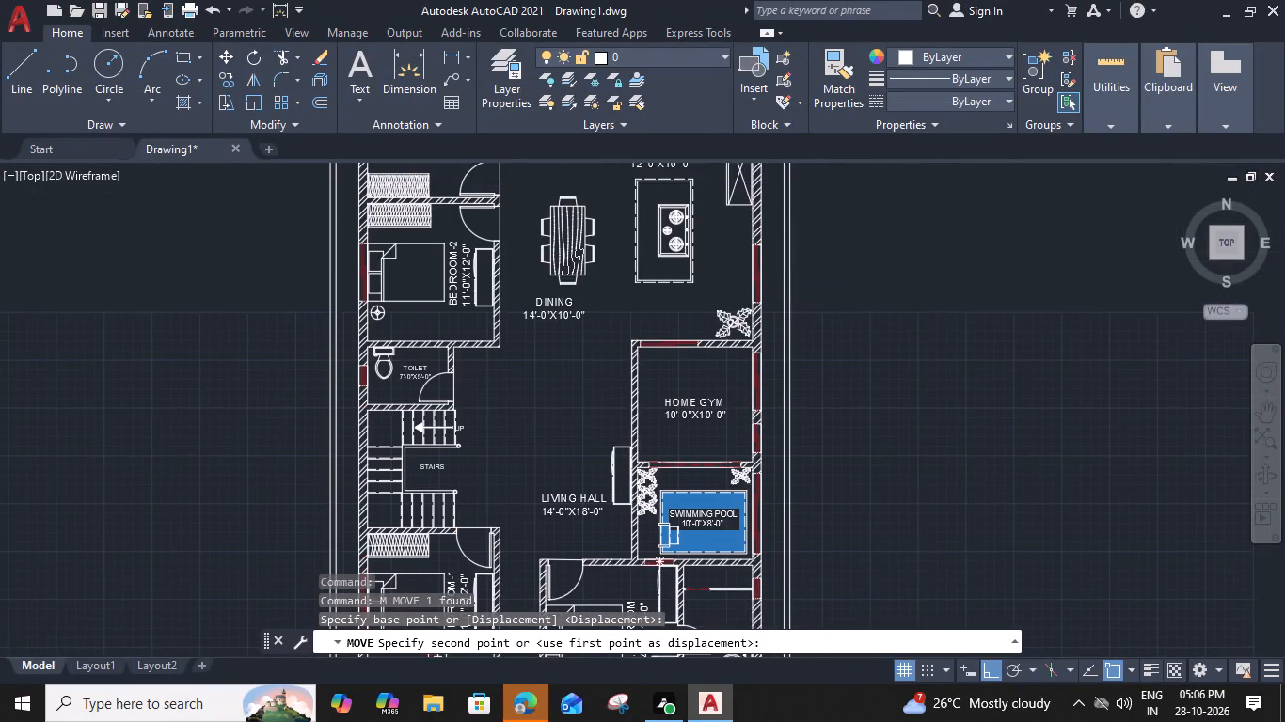
scroll(734, 385, "up", 2)
left_click(567, 466)
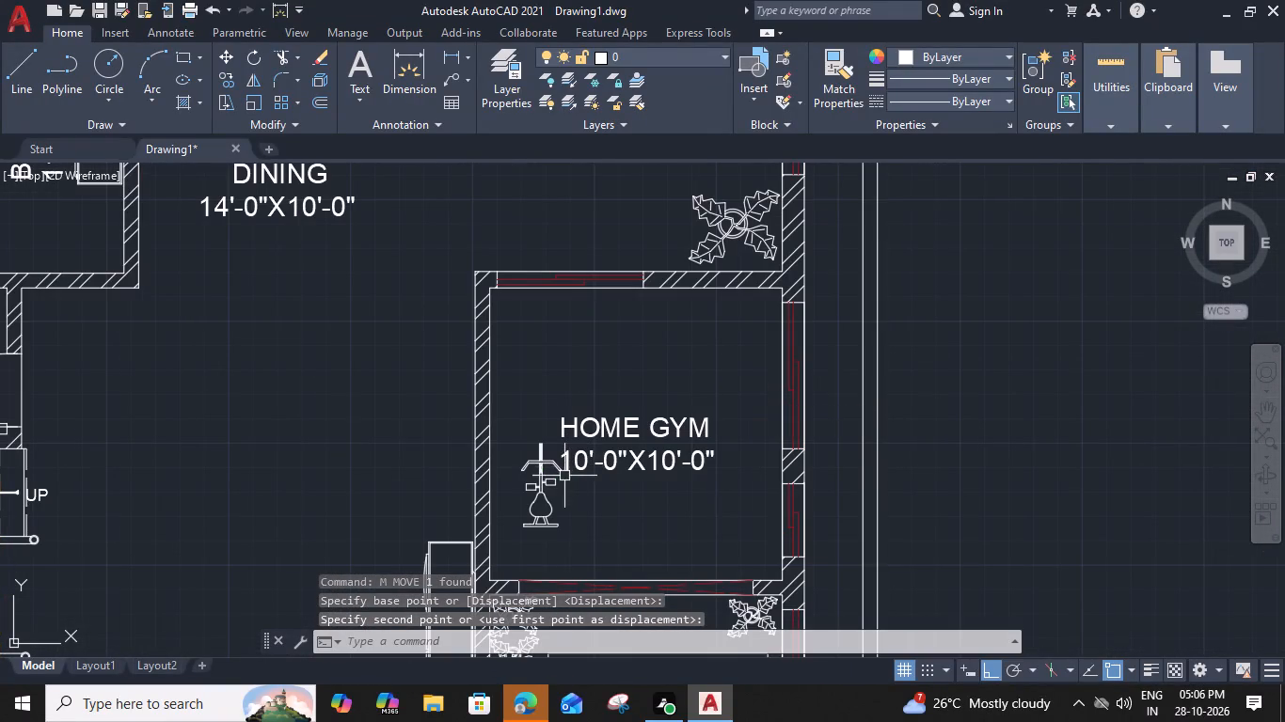
Copy the Home Gym exercise bike about 6'-8" horizontally across the room toward the outer wall.
middle_click_drag(658, 521, 722, 442)
left_click(605, 447)
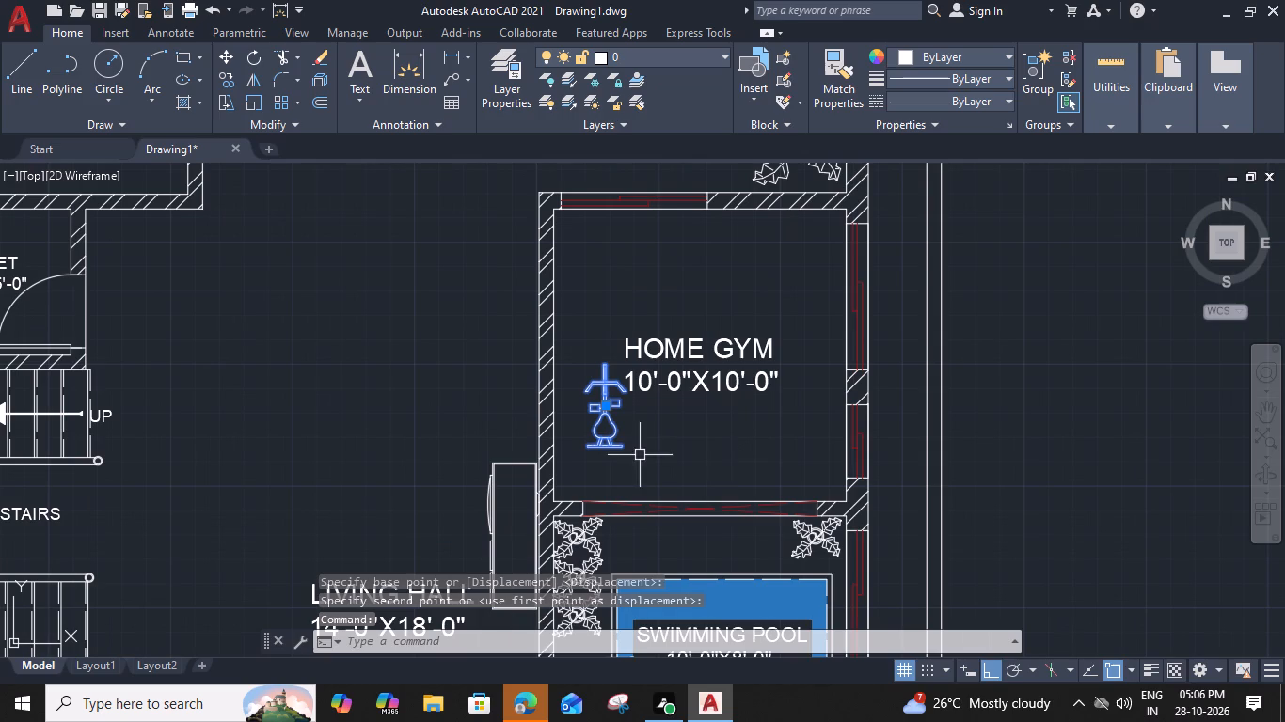
type("CO")
key("space")
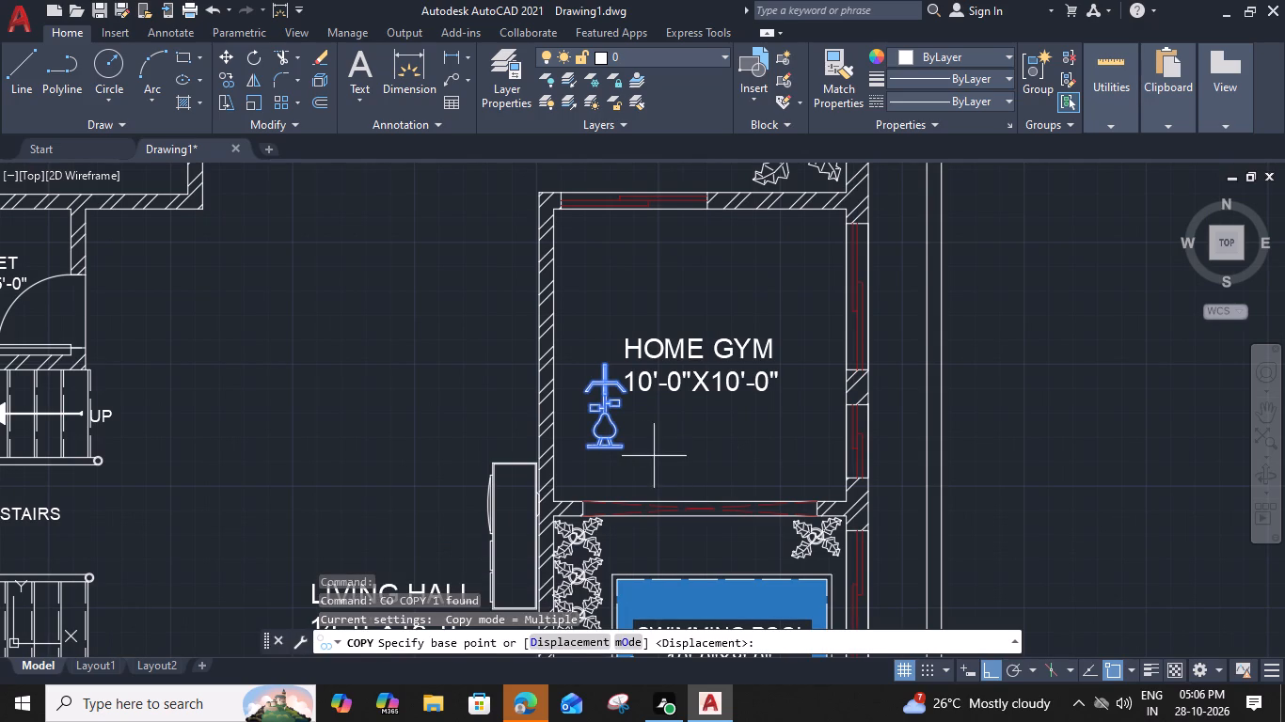
left_click(628, 449)
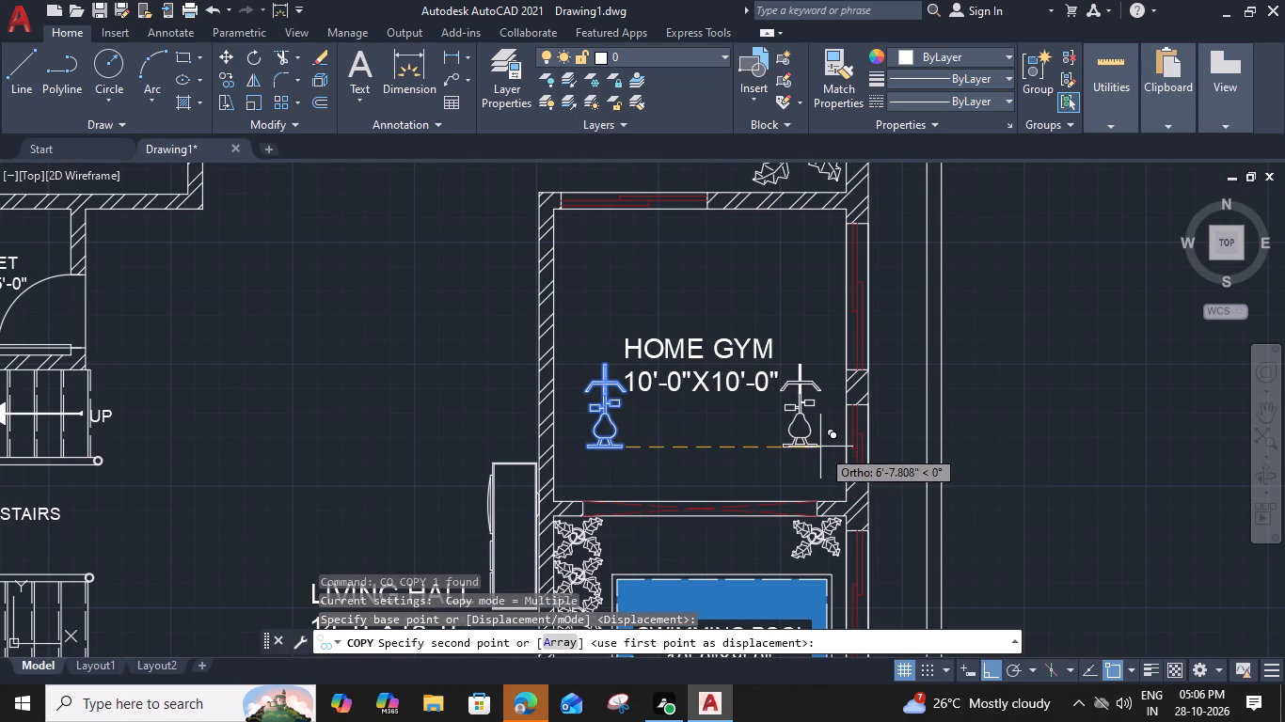
left_click(824, 450)
key("Escape")
Move the copied exercise bike straight up beside the outer wall, near the Home Gym's upper corner.
left_click(811, 444)
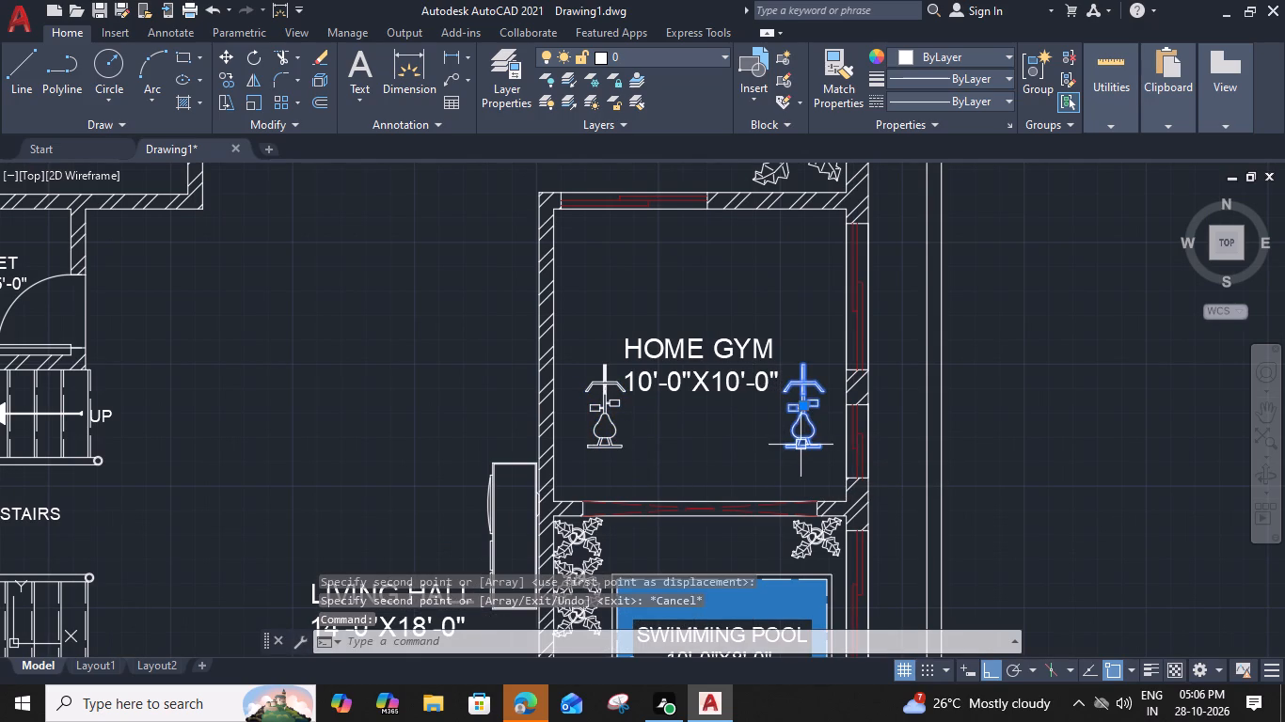
type("M")
key("space")
left_click_drag(828, 389, 828, 378)
left_click(823, 250)
Insert the Sofa - Roundback 7 ft. and Table - Rectangular Woodgrain 60 x 30 in. blocks outside the plan, beside Car Parking.
scroll(645, 510, "down", 3)
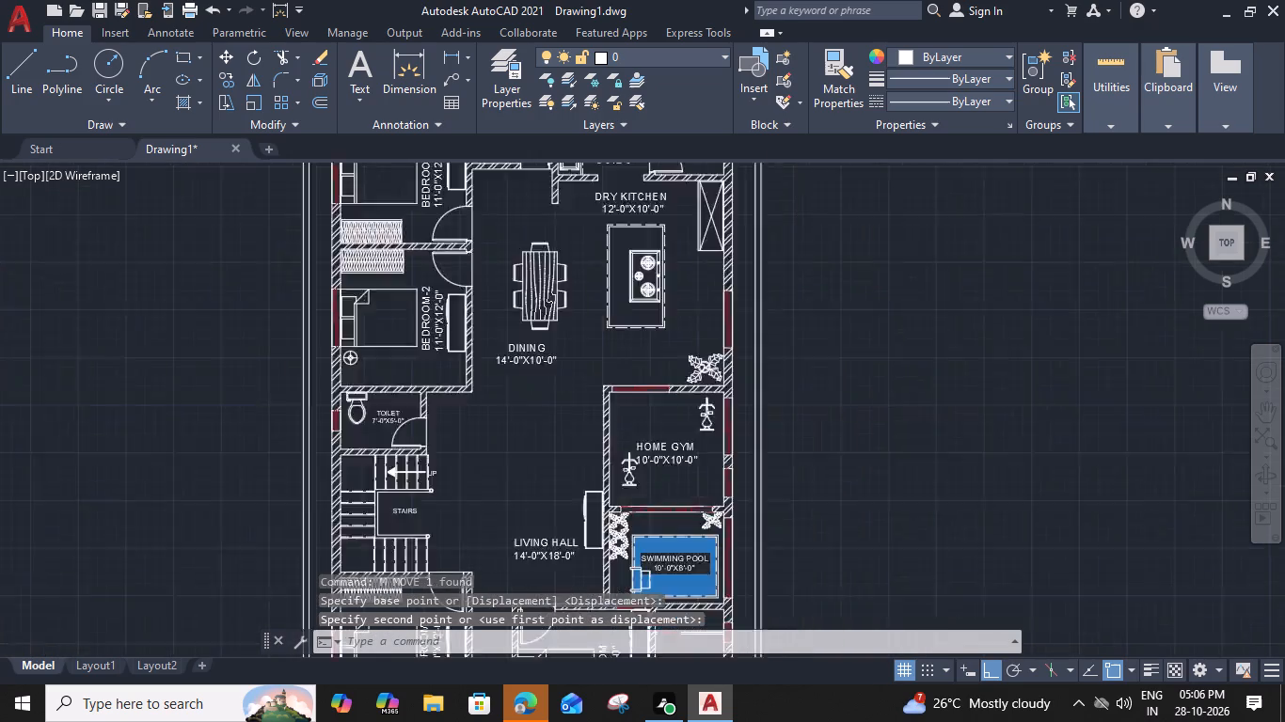
middle_click_drag(542, 515, 694, 335)
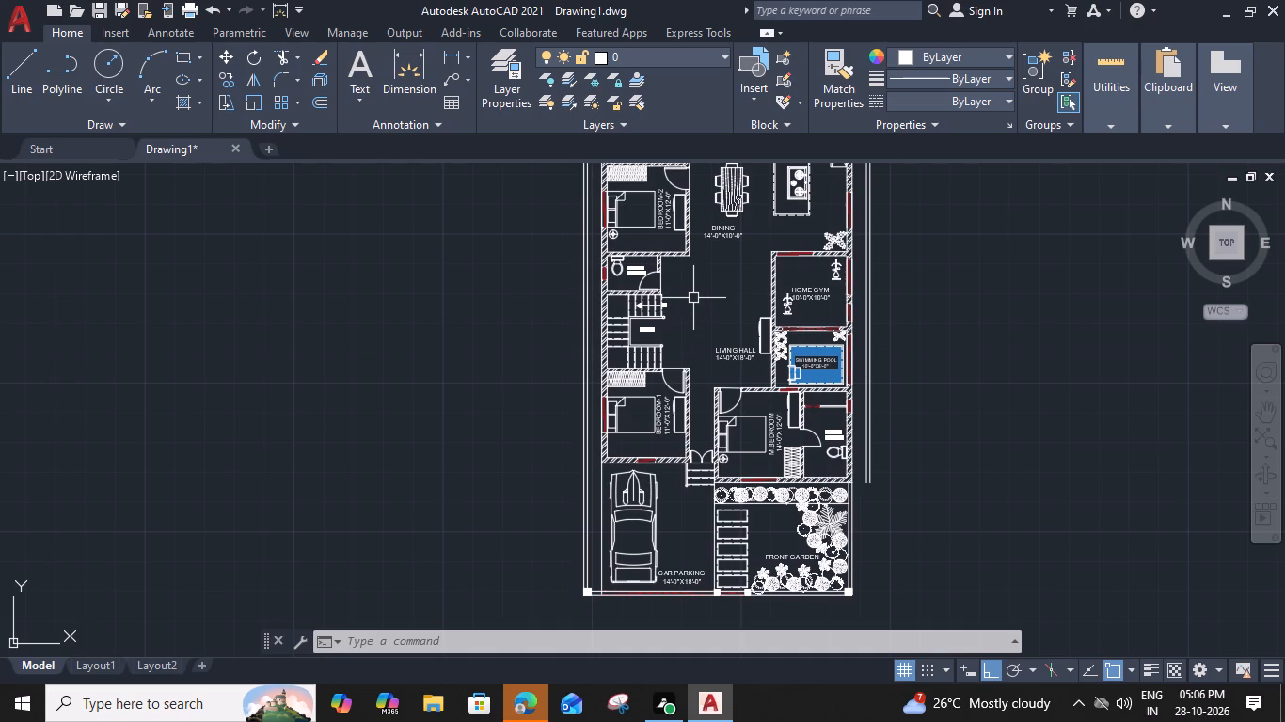
key("ctrl+2")
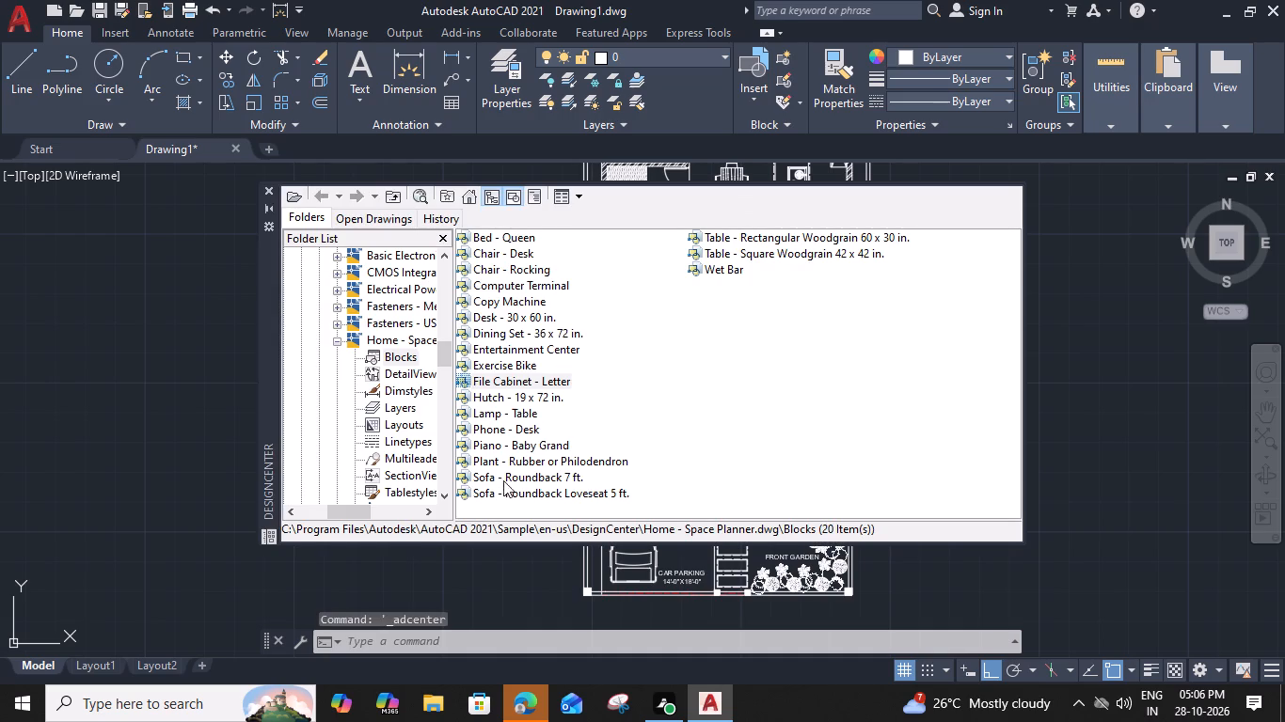
left_click_drag(503, 475, 484, 560)
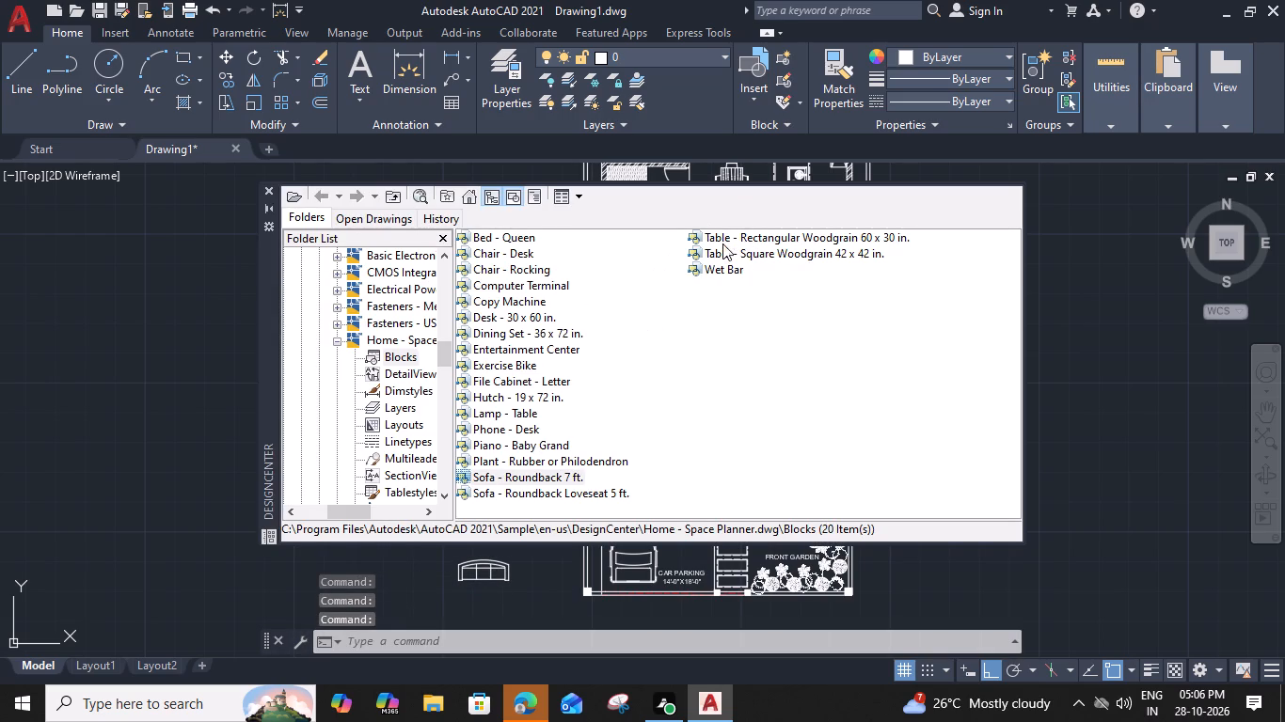
left_click_drag(722, 235, 527, 562)
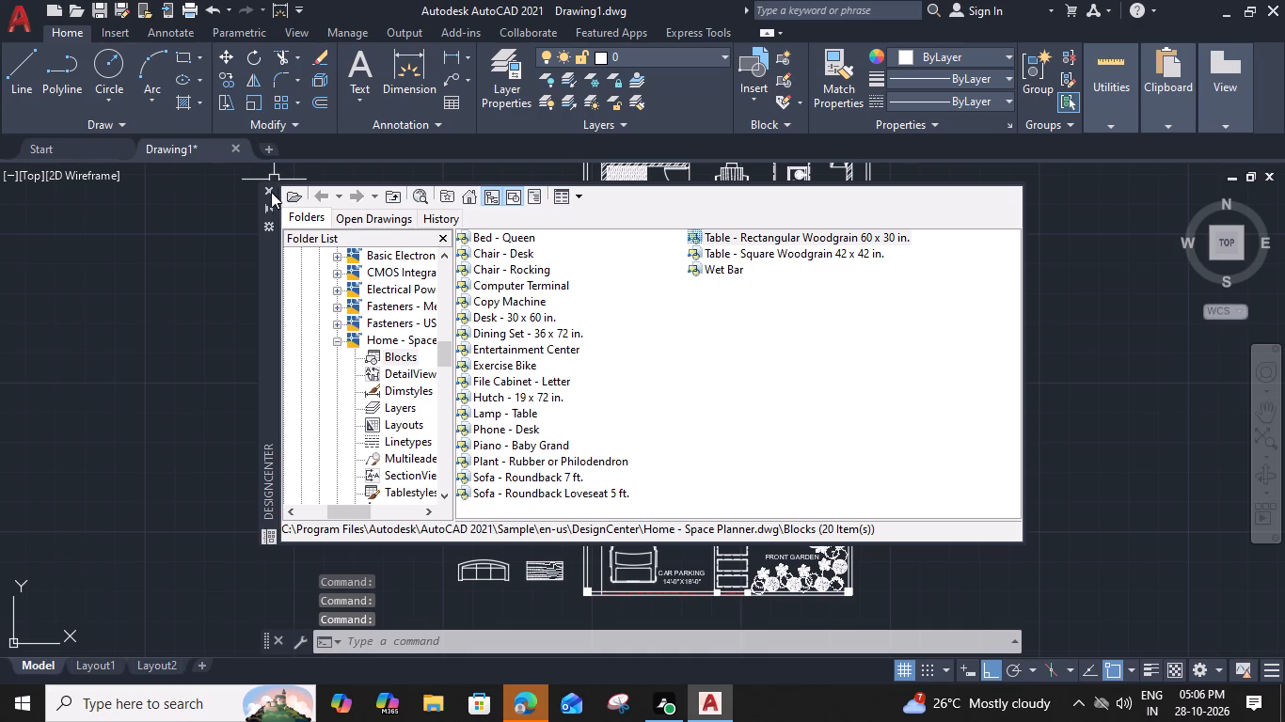
left_click(271, 192)
Move the roundback sofa from outside the plan up and across into the Living Hall, over the room label.
left_click(496, 571)
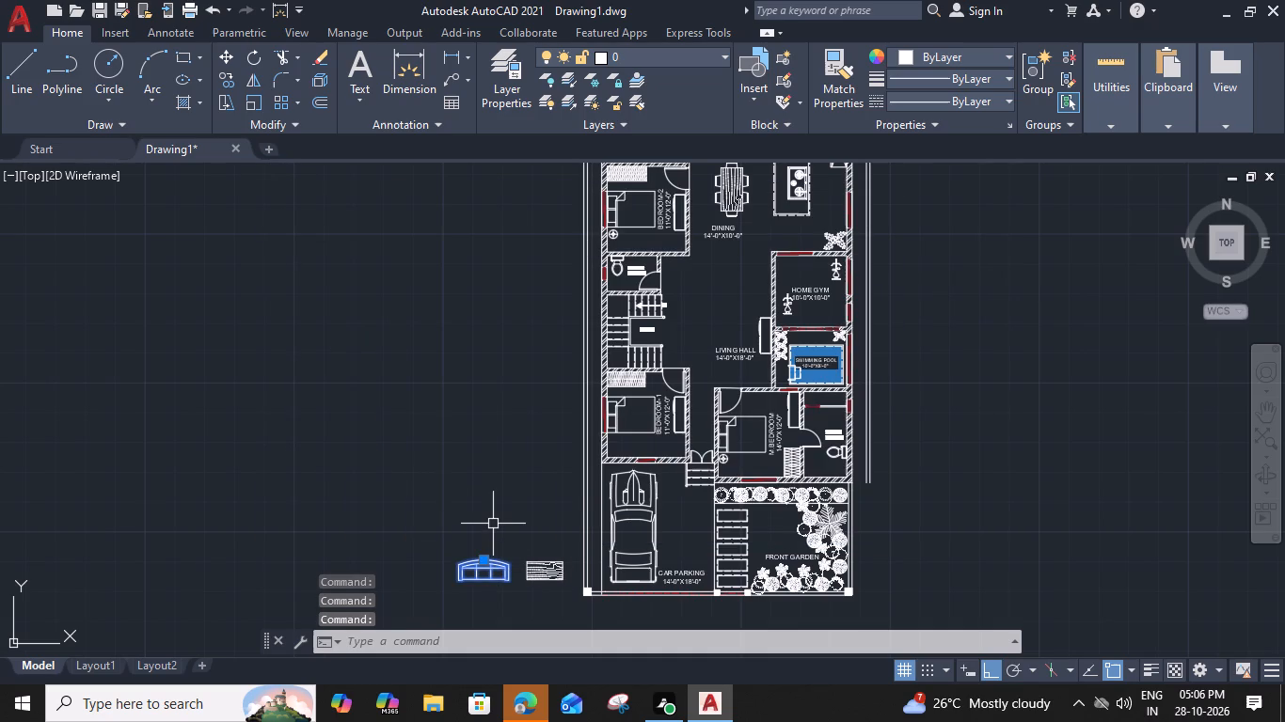
type("M")
key("space")
scroll(479, 556, "up", 2)
left_click(484, 560)
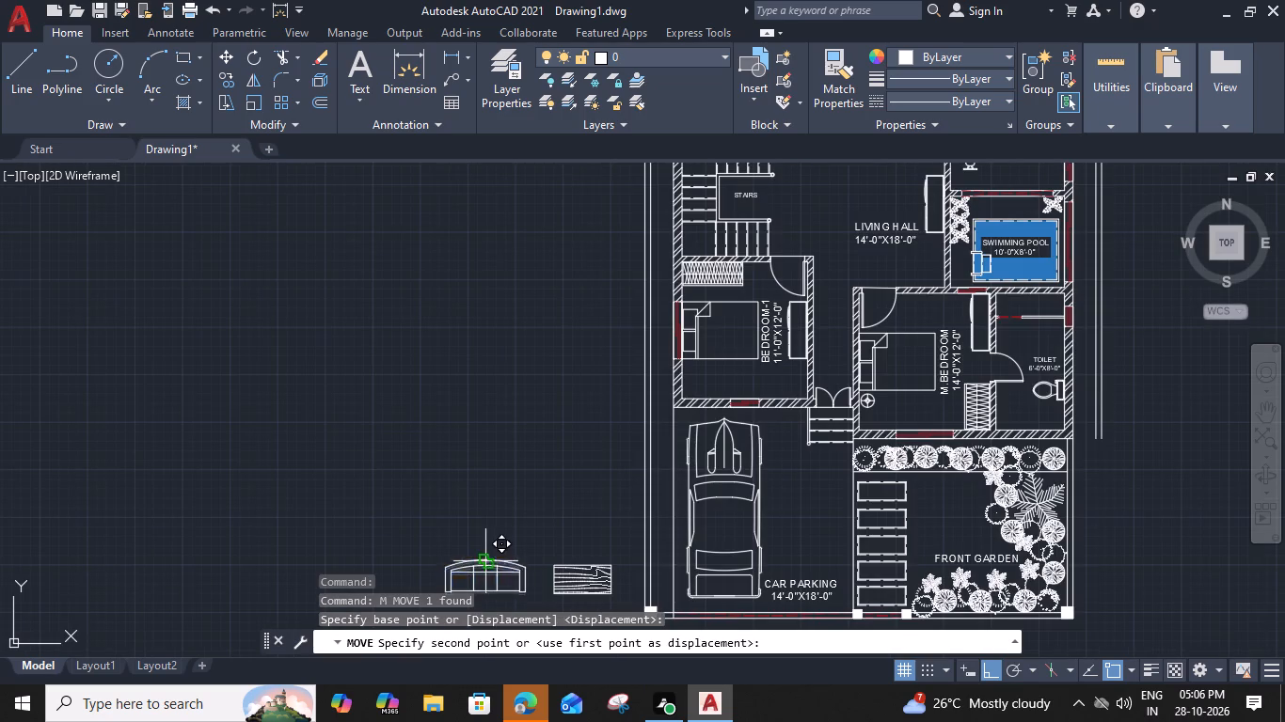
left_click(530, 221)
middle_click_drag(554, 263, 526, 385)
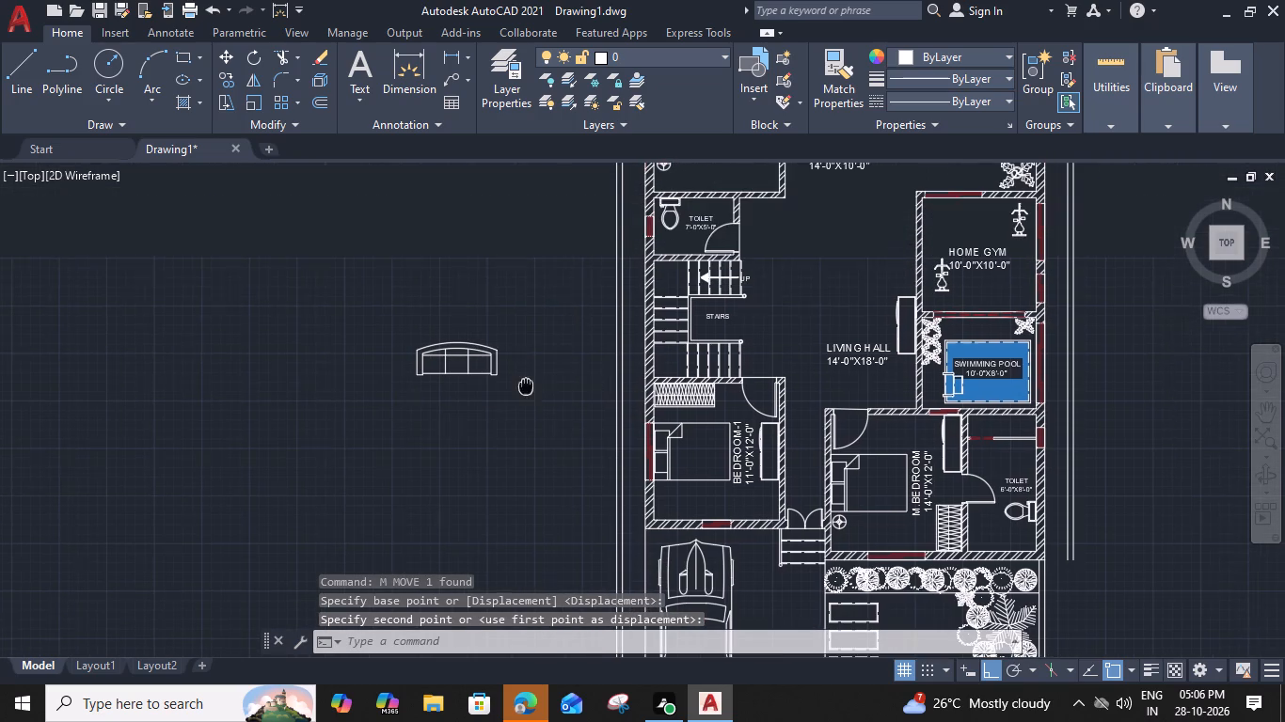
left_click(500, 368)
type("M")
key("space")
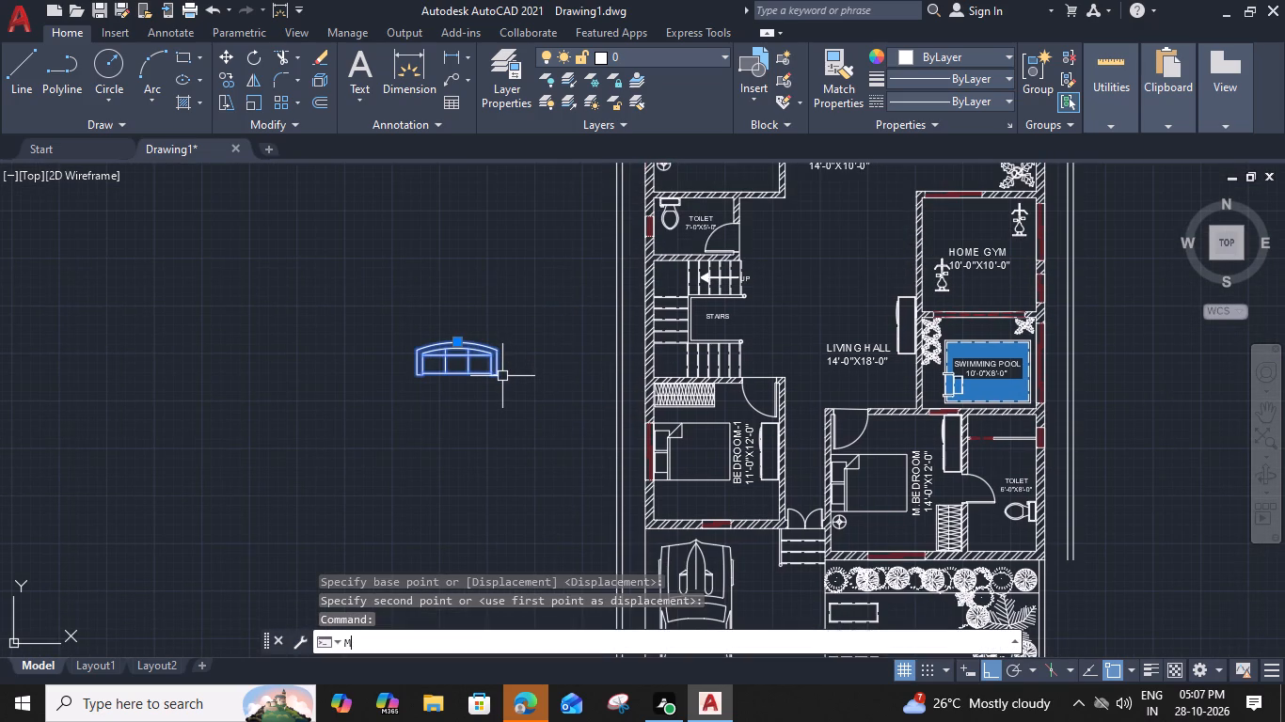
scroll(502, 335, "up", 2)
left_click(490, 373)
scroll(490, 373, "down", 2)
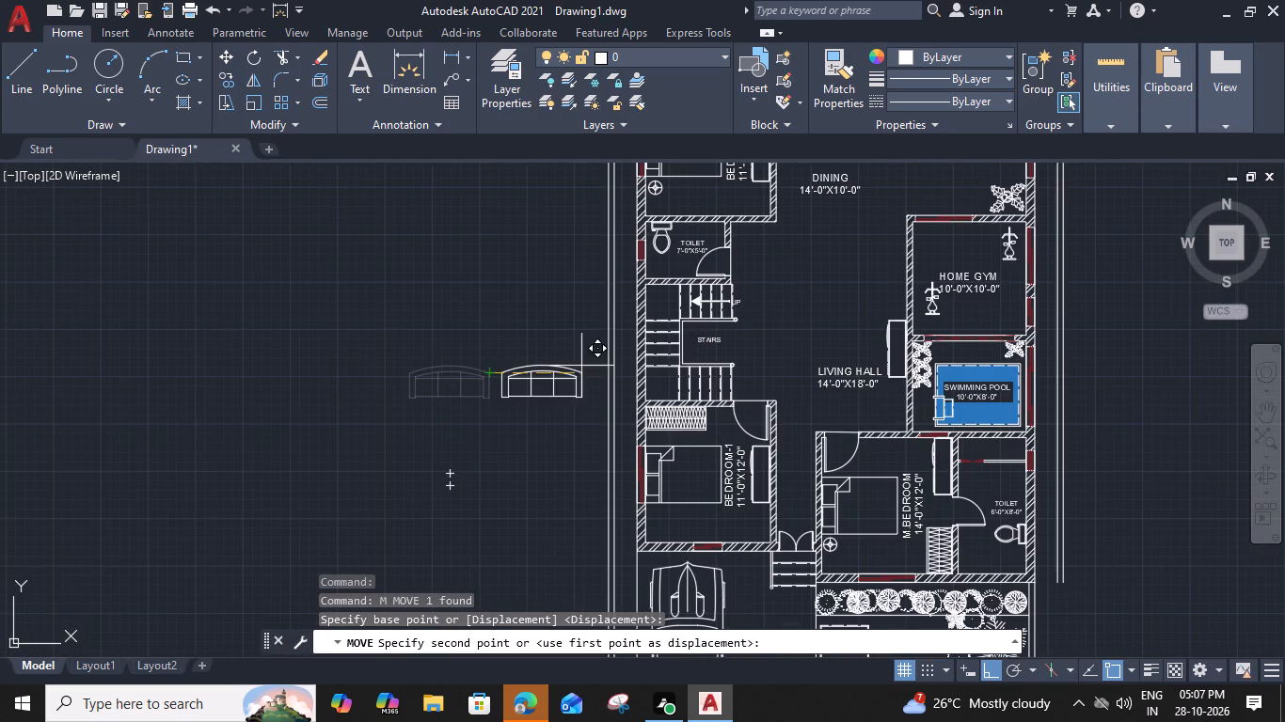
left_click(858, 344)
Move the sofa straight up, clear of the Living Hall label and level with the UP flight of the stairs.
left_click(796, 378)
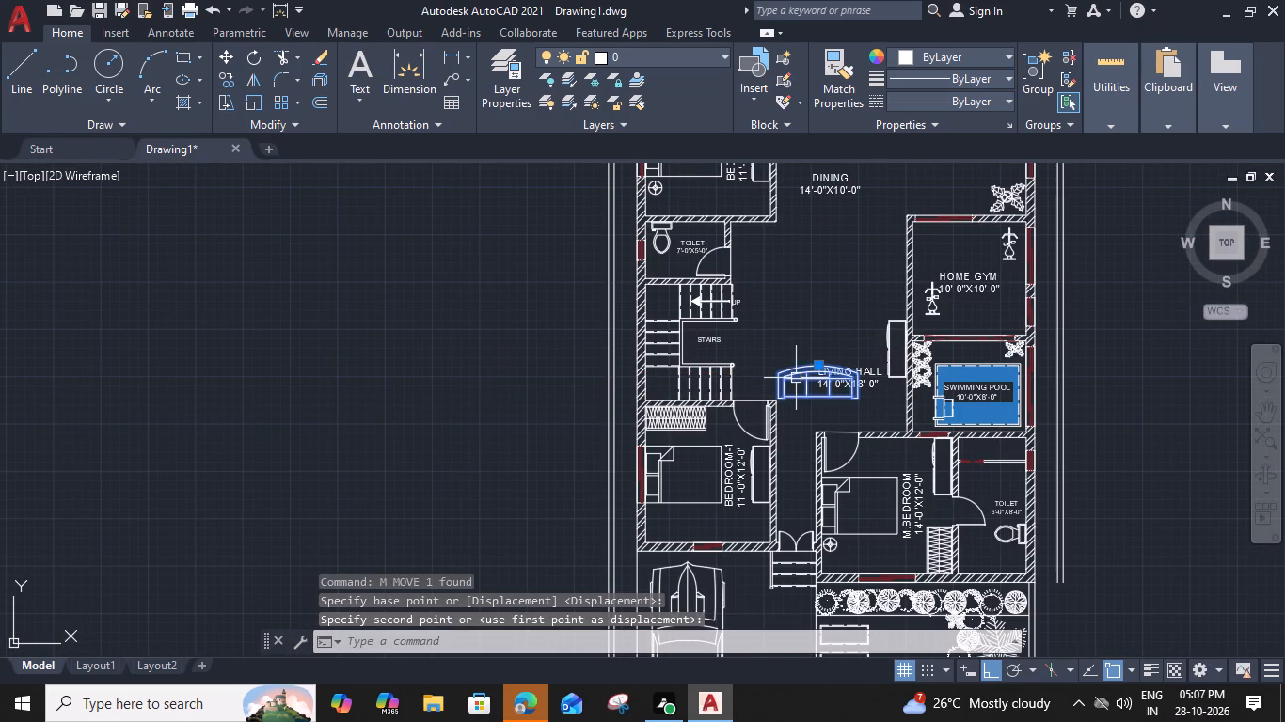
type("M")
key("space")
scroll(863, 355, "up", 2)
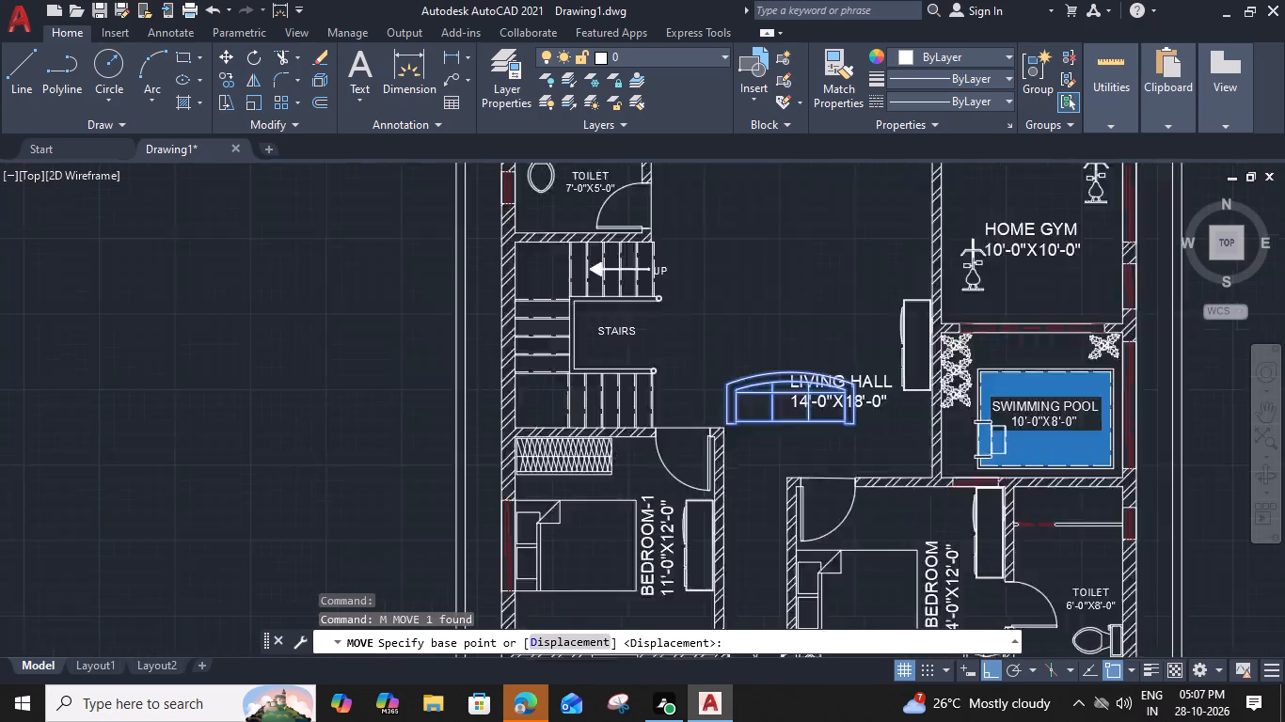
scroll(864, 356, "up", 1)
left_click(842, 426)
scroll(845, 385, "down", 2)
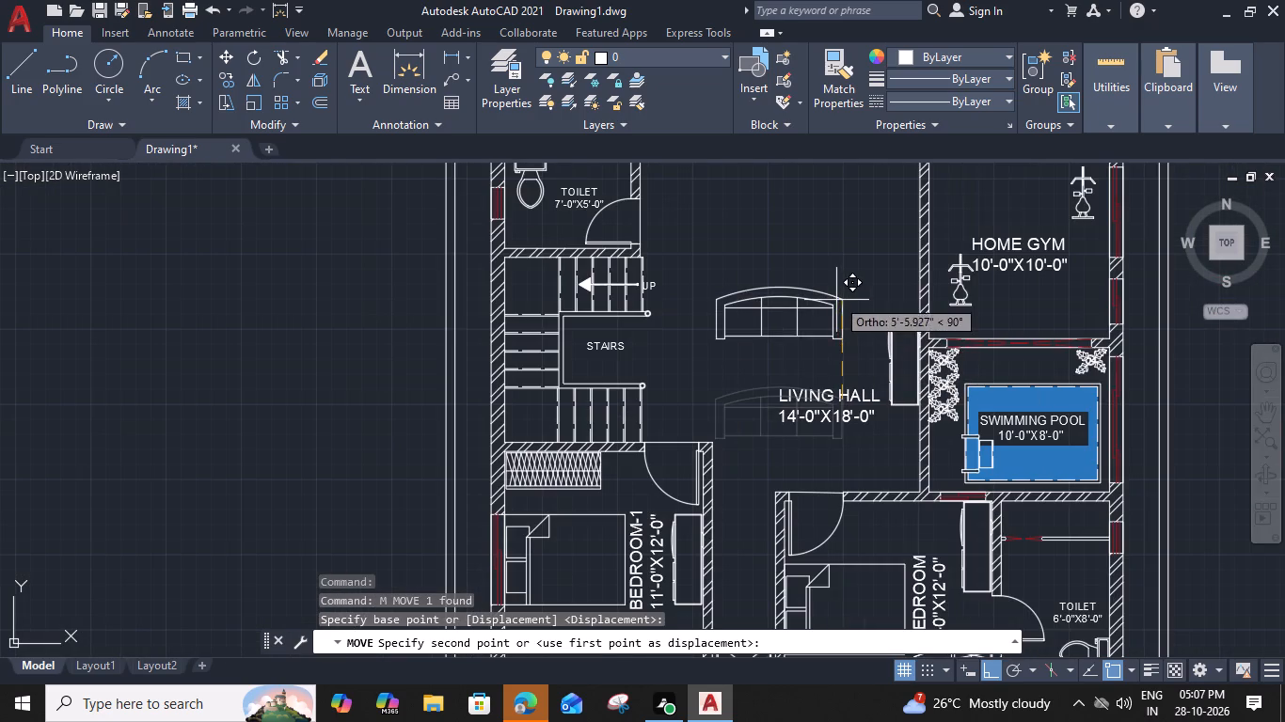
left_click(841, 264)
Move the woodgrain table from beside Car Parking into the Living Hall, at the front edge of the sofa.
scroll(834, 306, "down", 1)
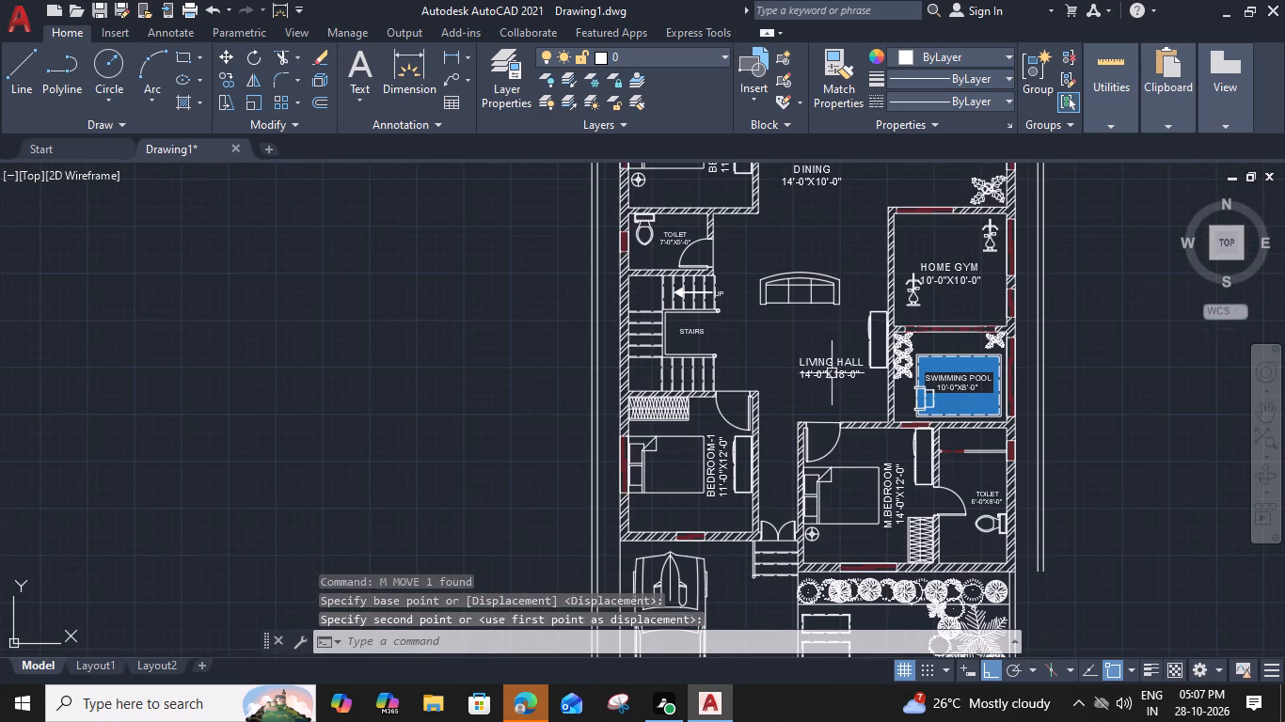
middle_click_drag(797, 451, 771, 291)
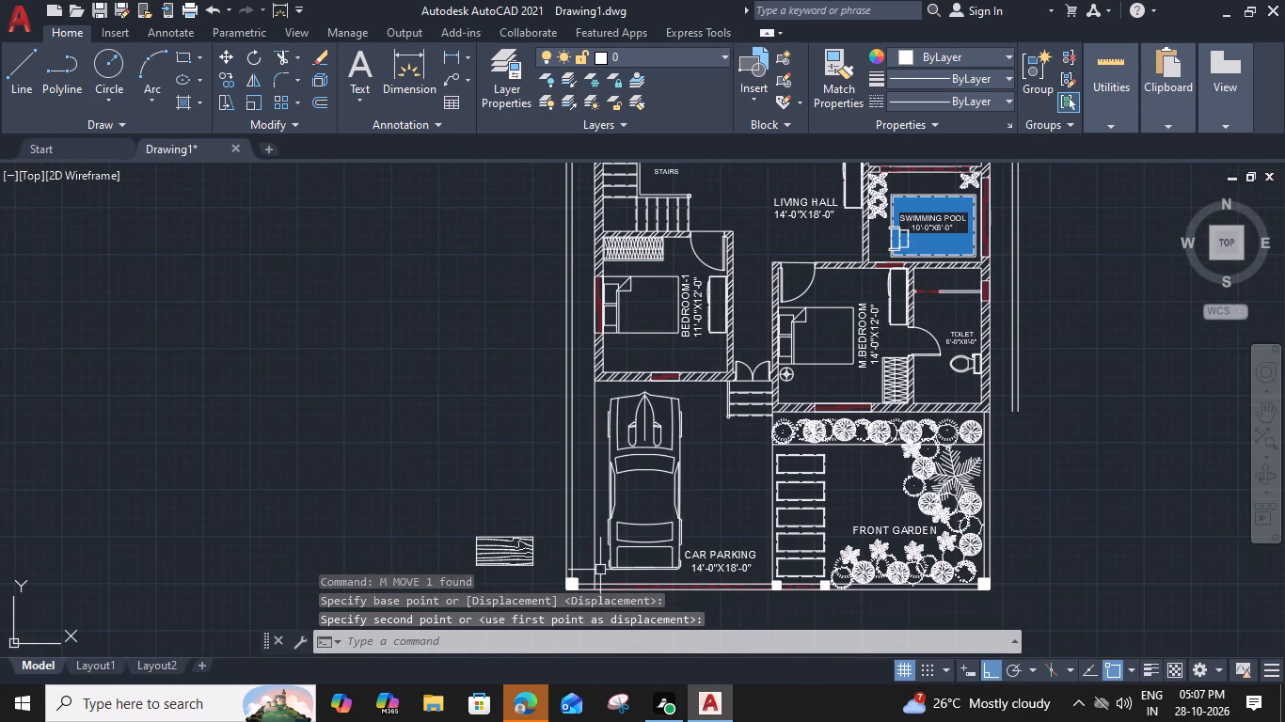
left_click(525, 553)
type("M")
key("space")
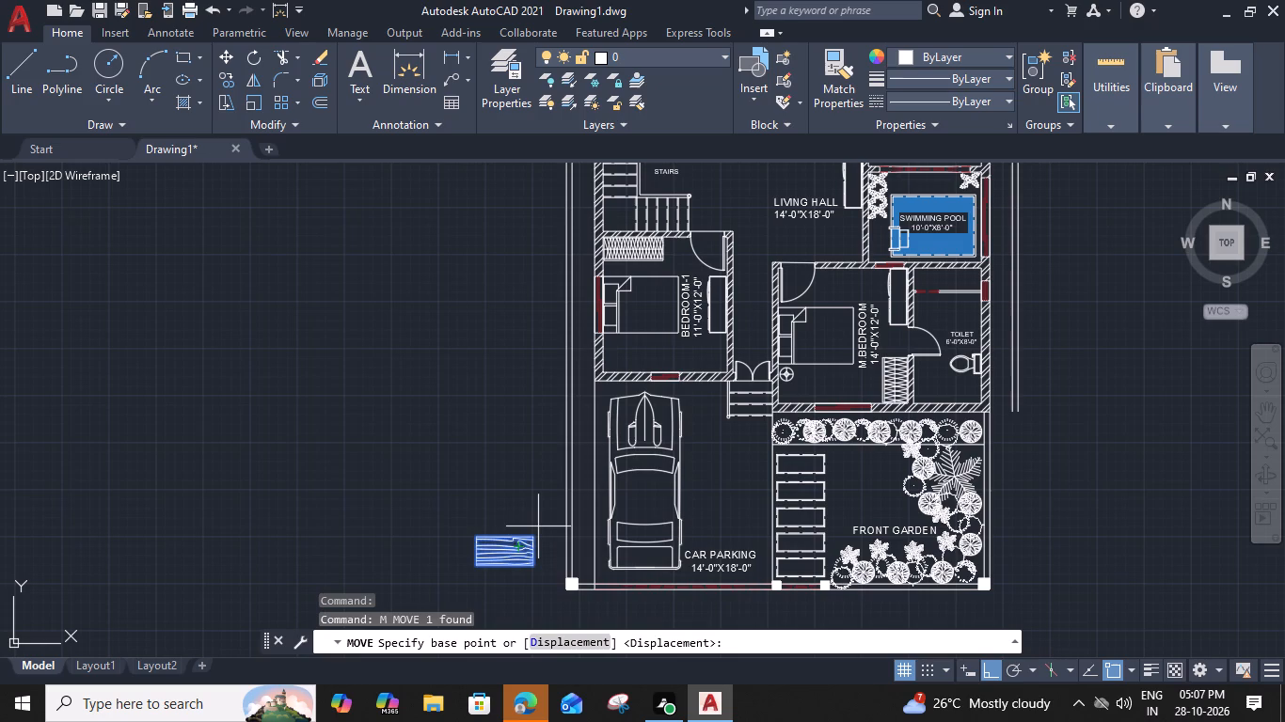
left_click(531, 537)
middle_click_drag(646, 252, 554, 473)
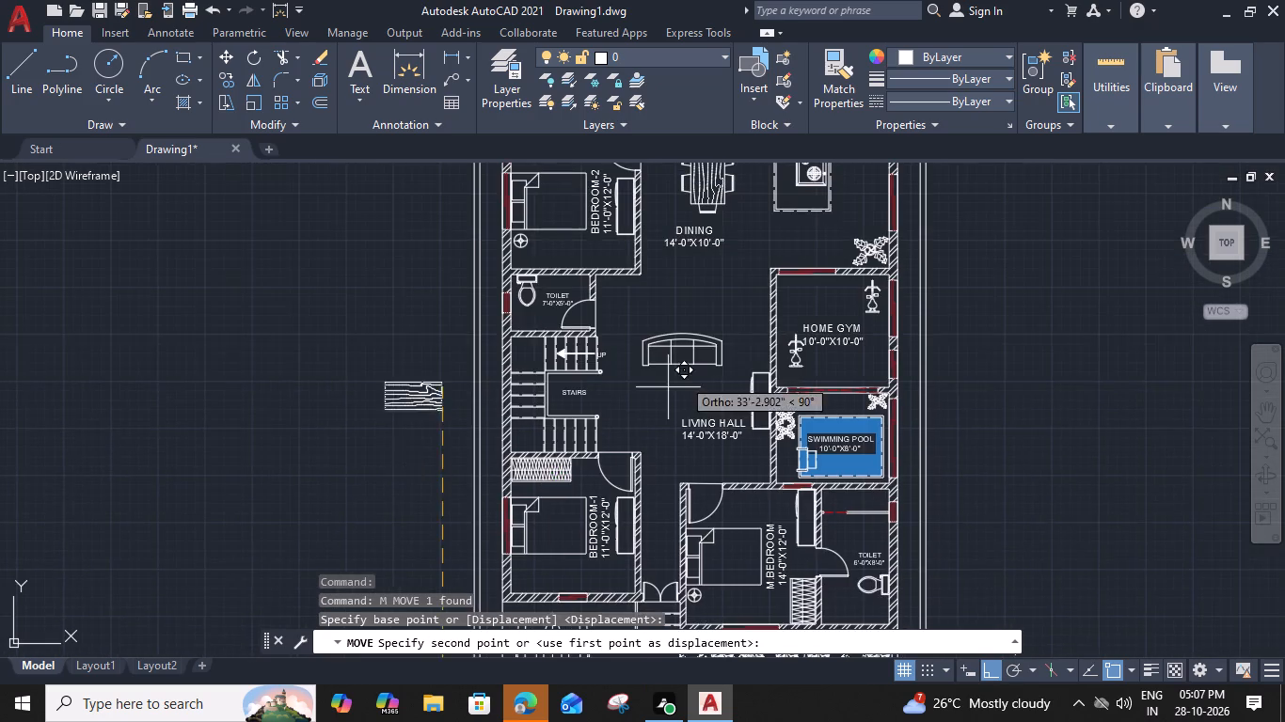
scroll(701, 392, "up", 2)
left_click(753, 326)
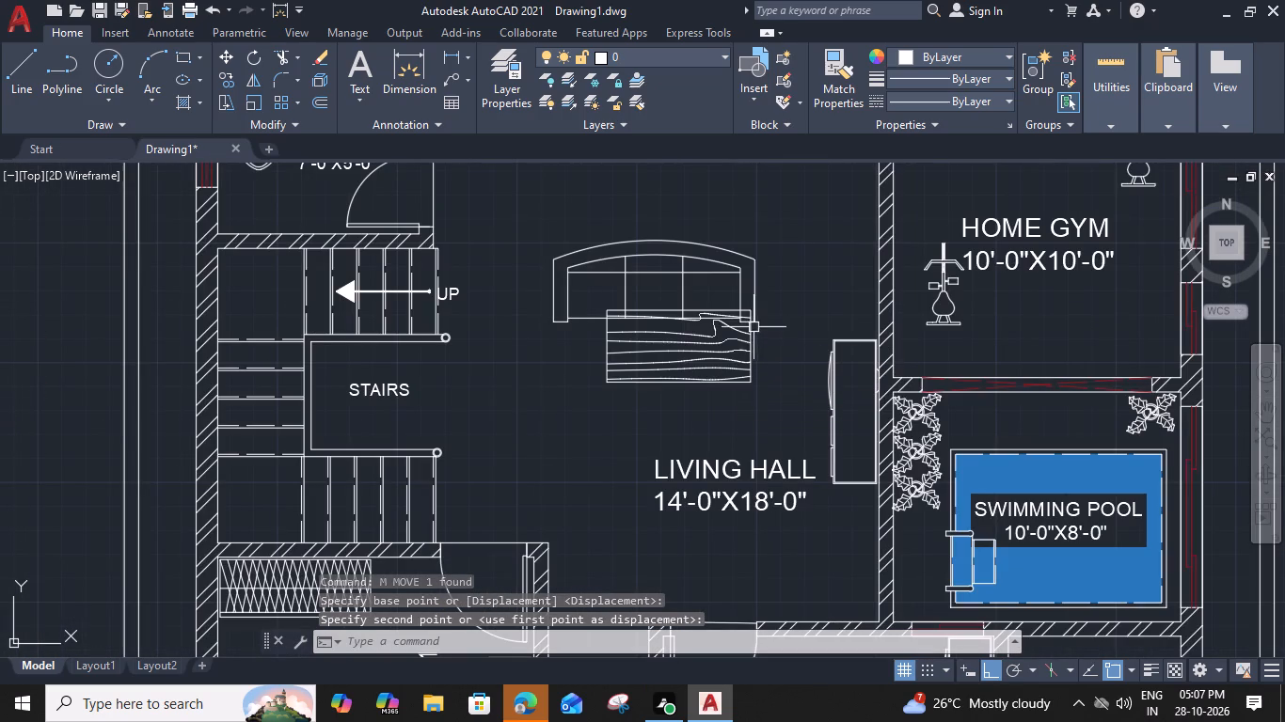
Move the woodgrain table straight down to leave a gap between the sofa and the table.
left_click_drag(719, 381, 689, 407)
key("m")
key("space")
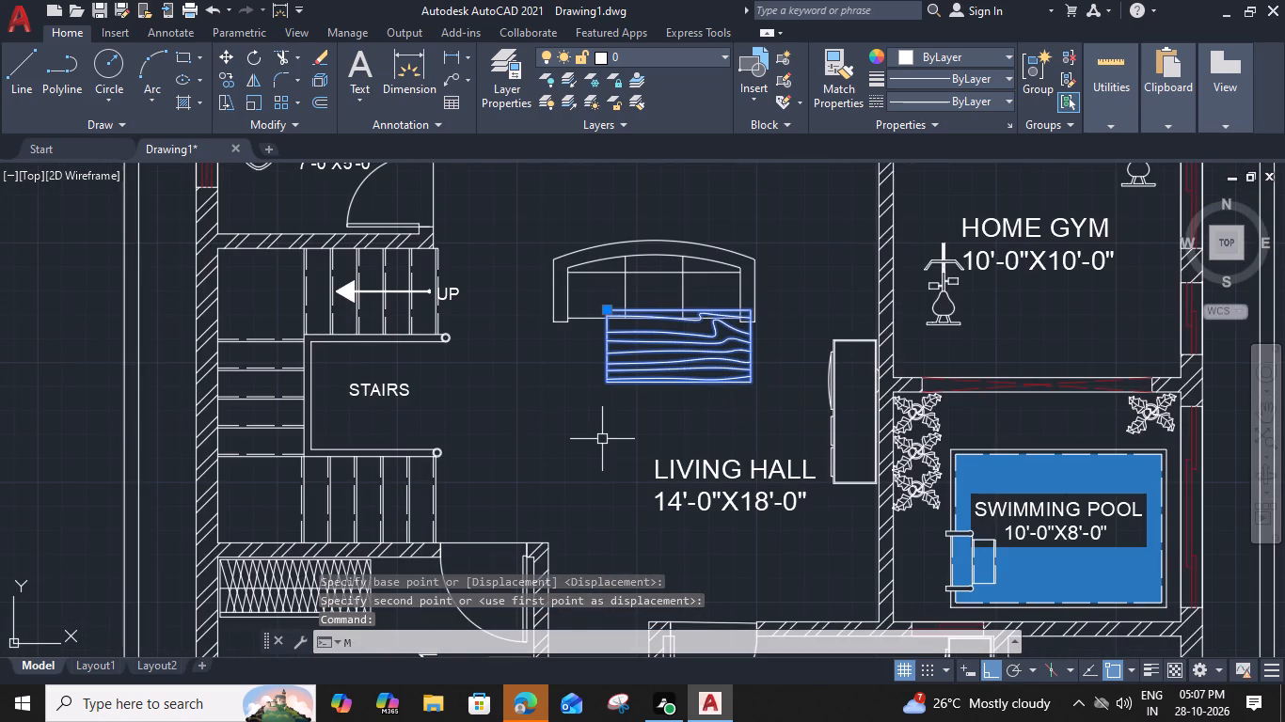
left_click(604, 386)
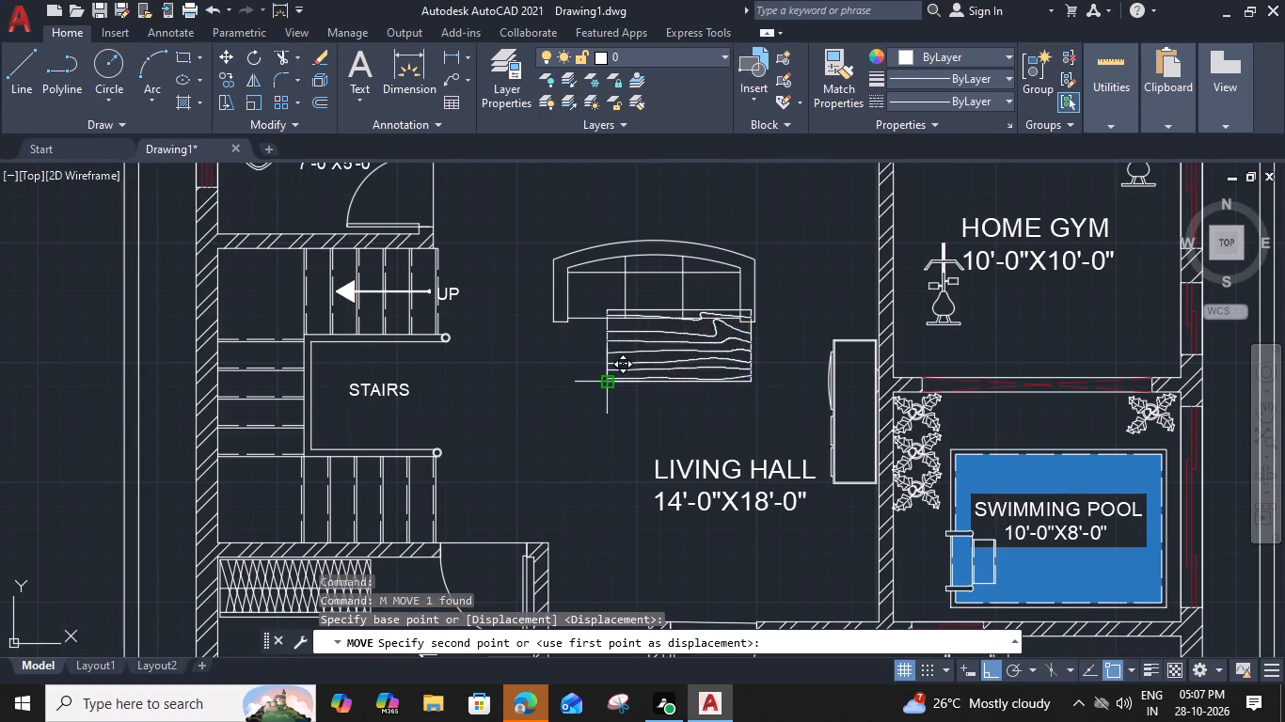
left_click(606, 426)
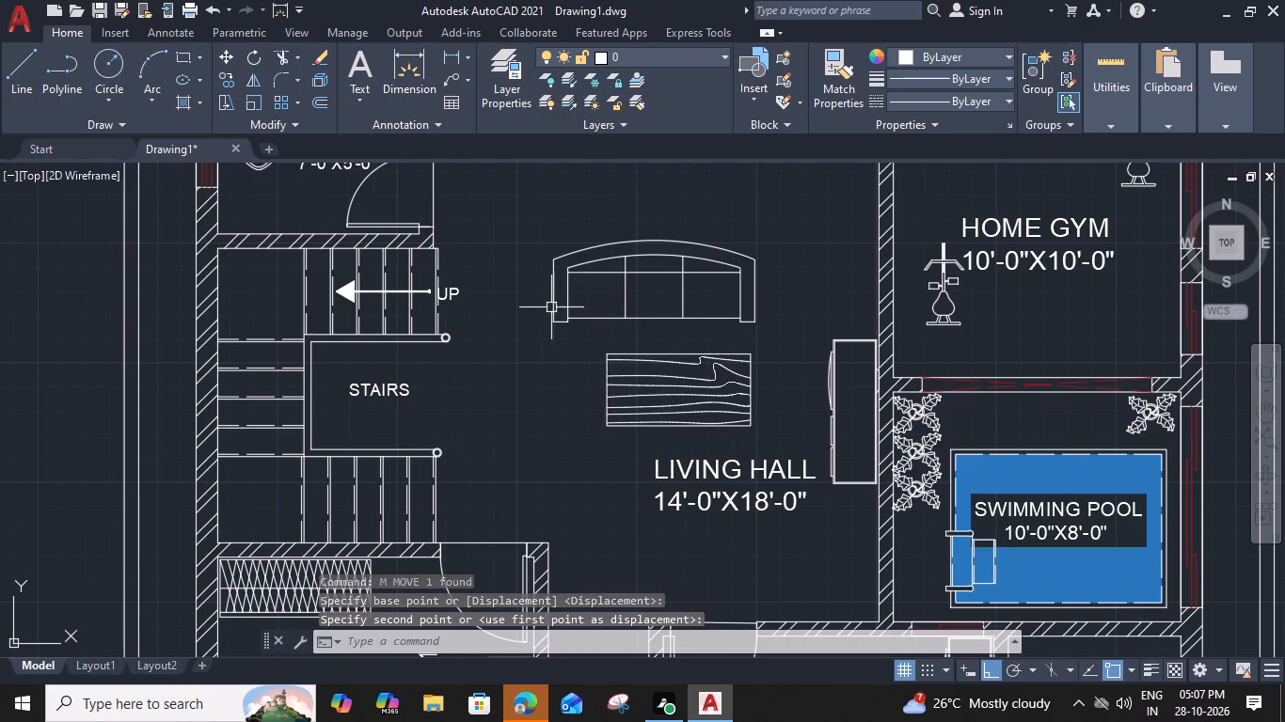
Move the sofa about 9" horizontally toward the Home Gym wall, centring it on the woodgrain table.
left_click(558, 316)
key("m")
key("space")
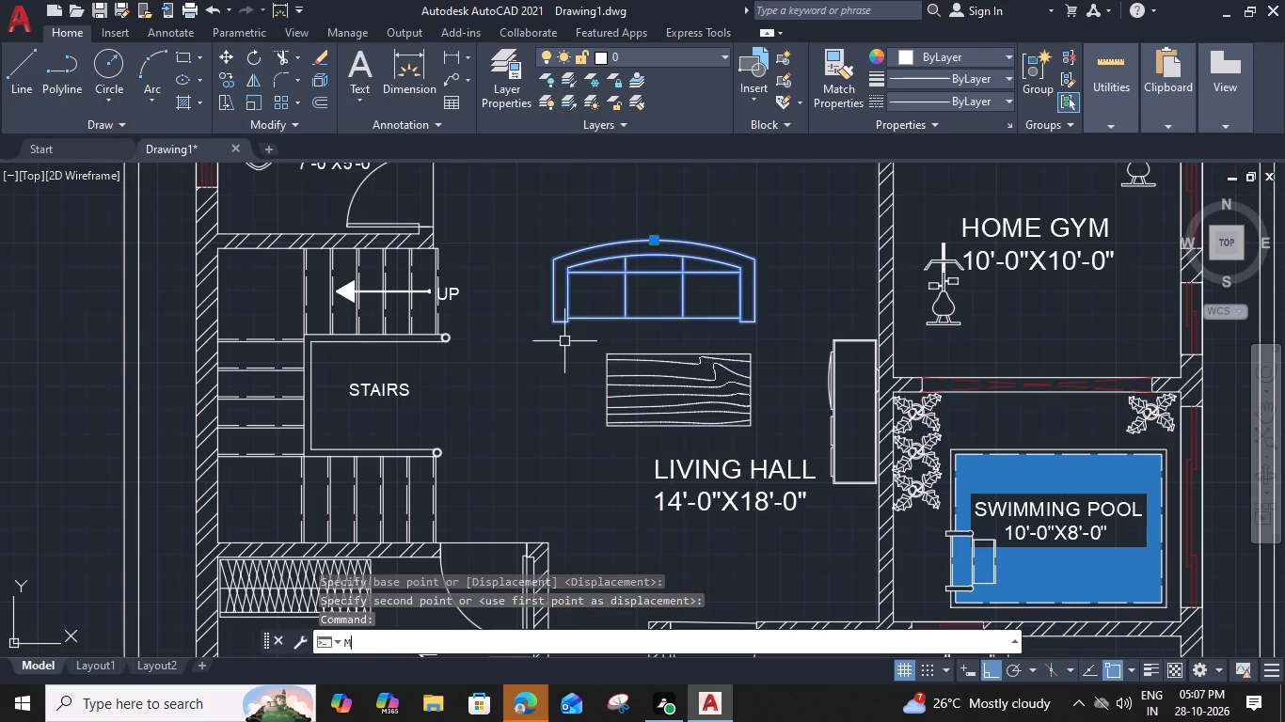
left_click(757, 321)
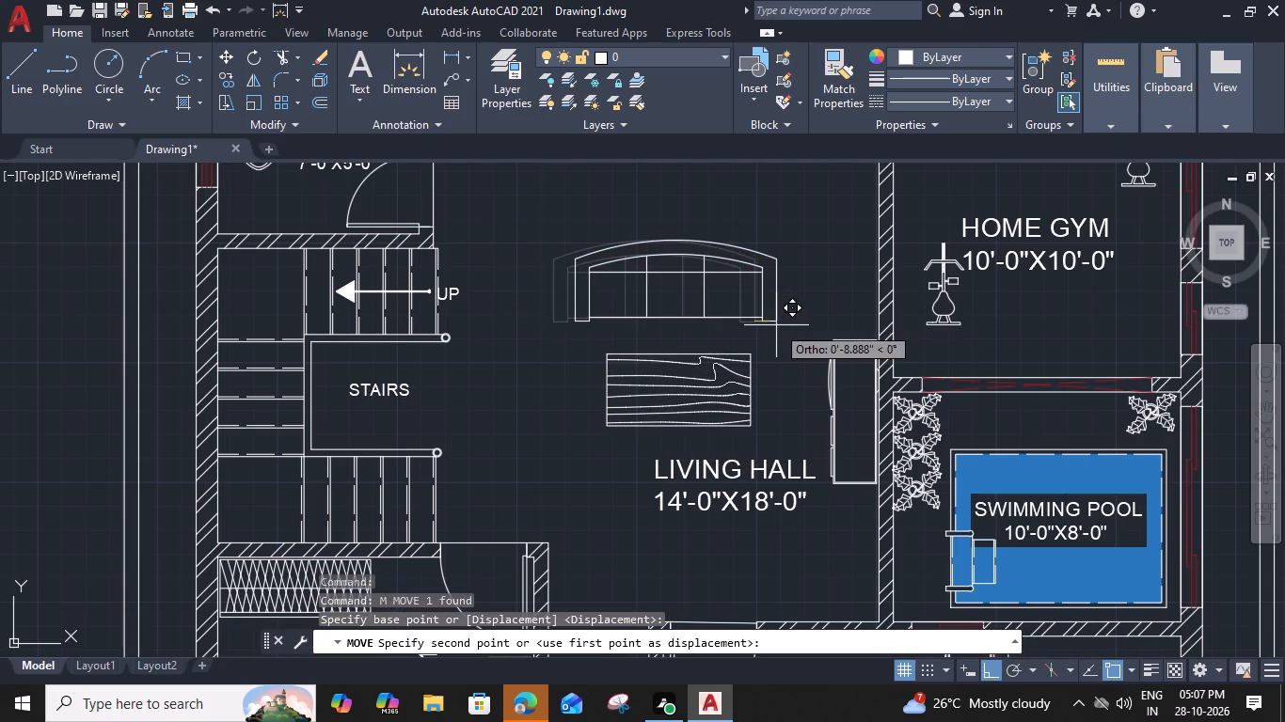
left_click(777, 326)
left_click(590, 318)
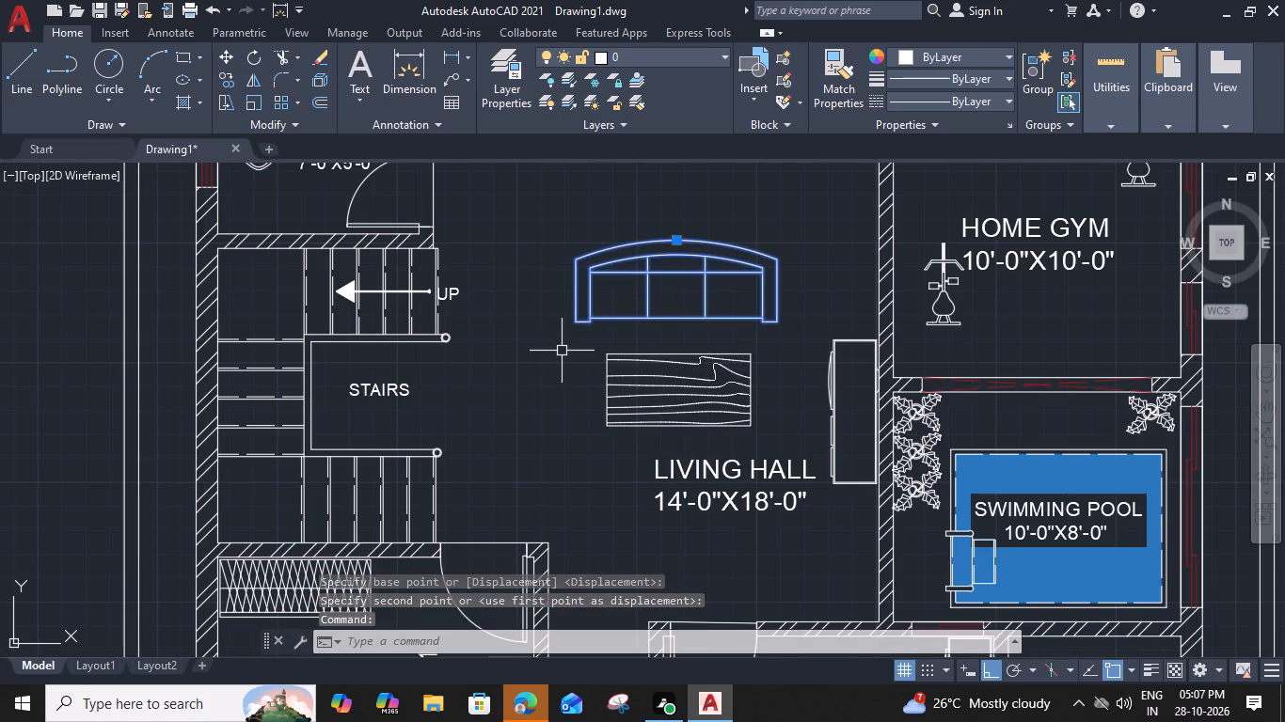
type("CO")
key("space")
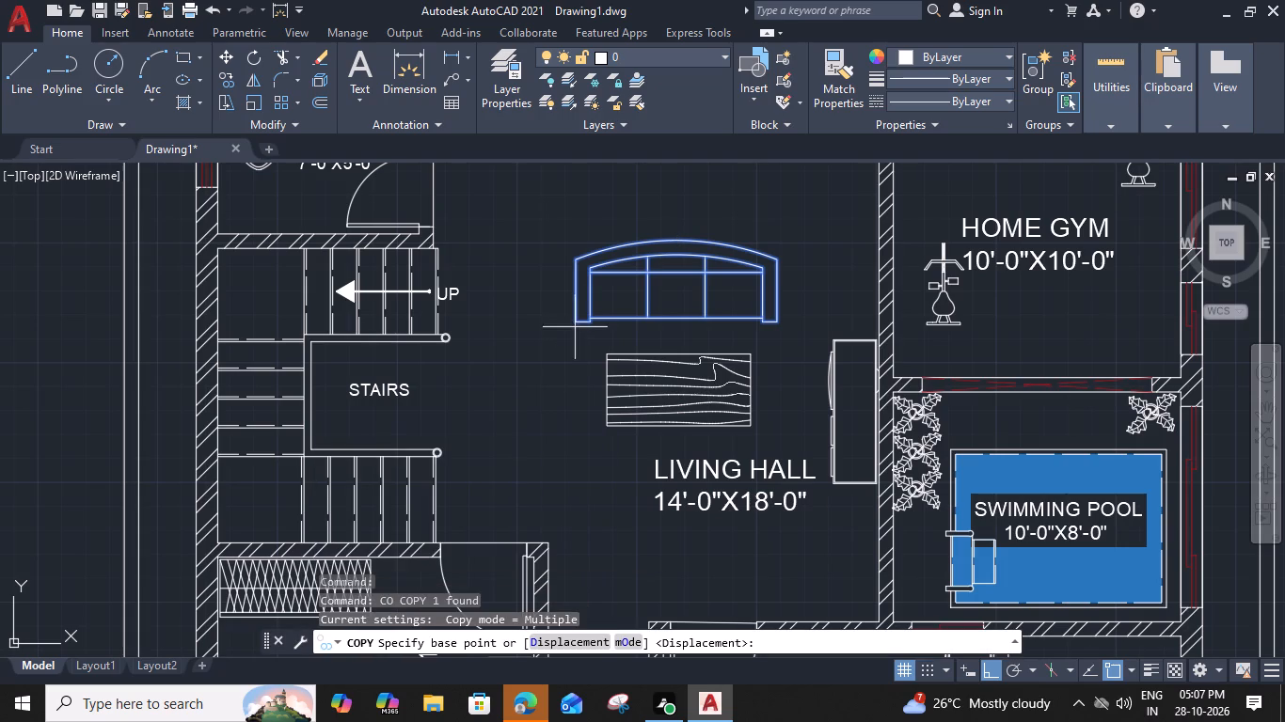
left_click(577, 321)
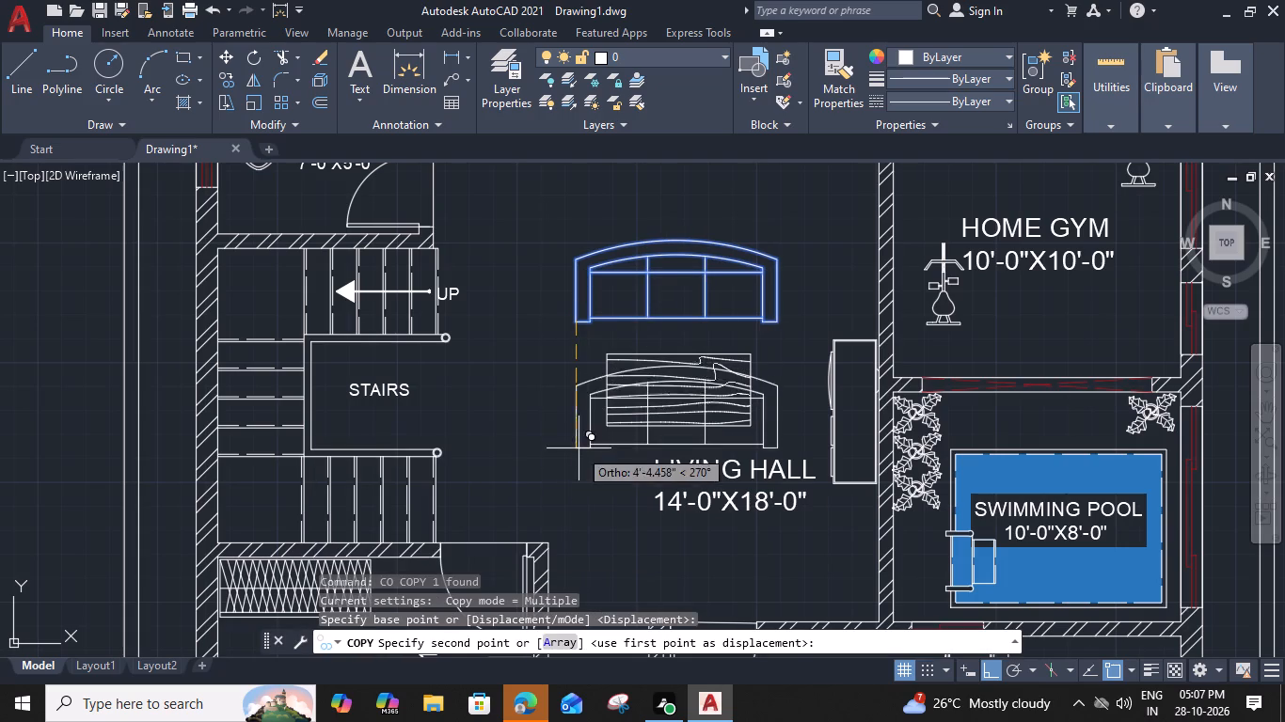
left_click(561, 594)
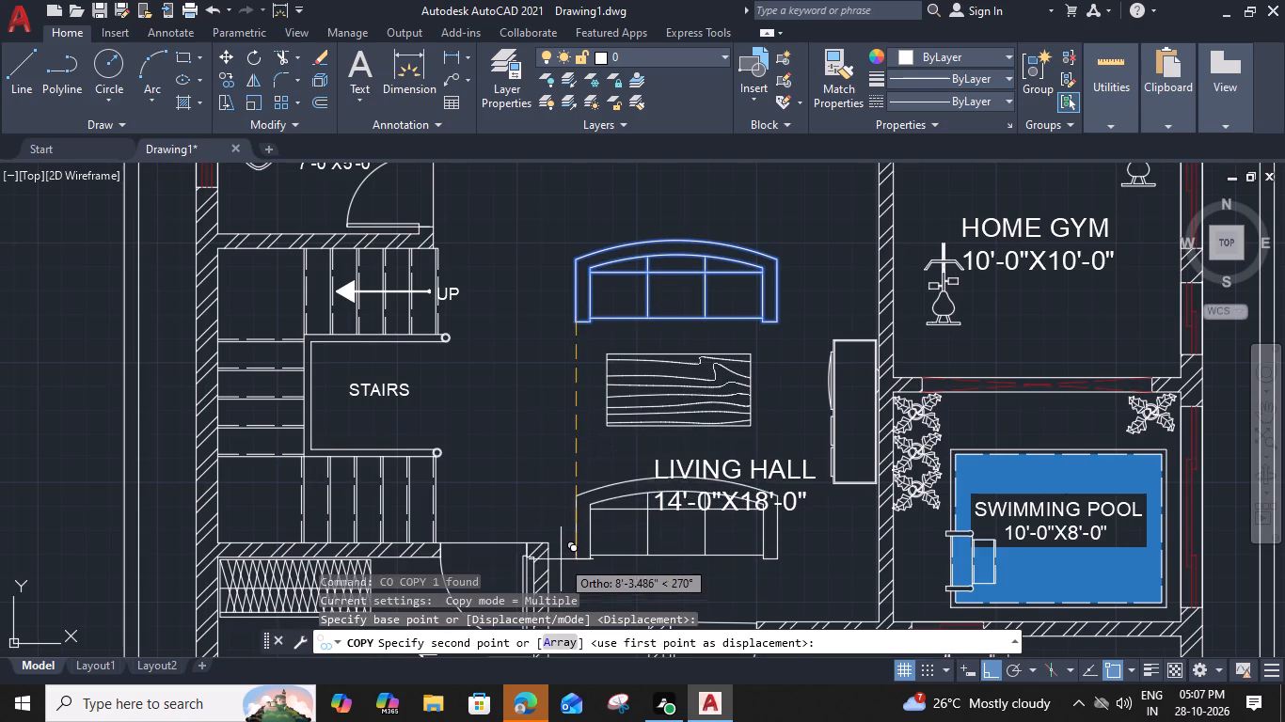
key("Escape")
Copy the Living Hall sofa straight down, placing the duplicate just below the room label and dimensions.
left_click(578, 298)
key("c")
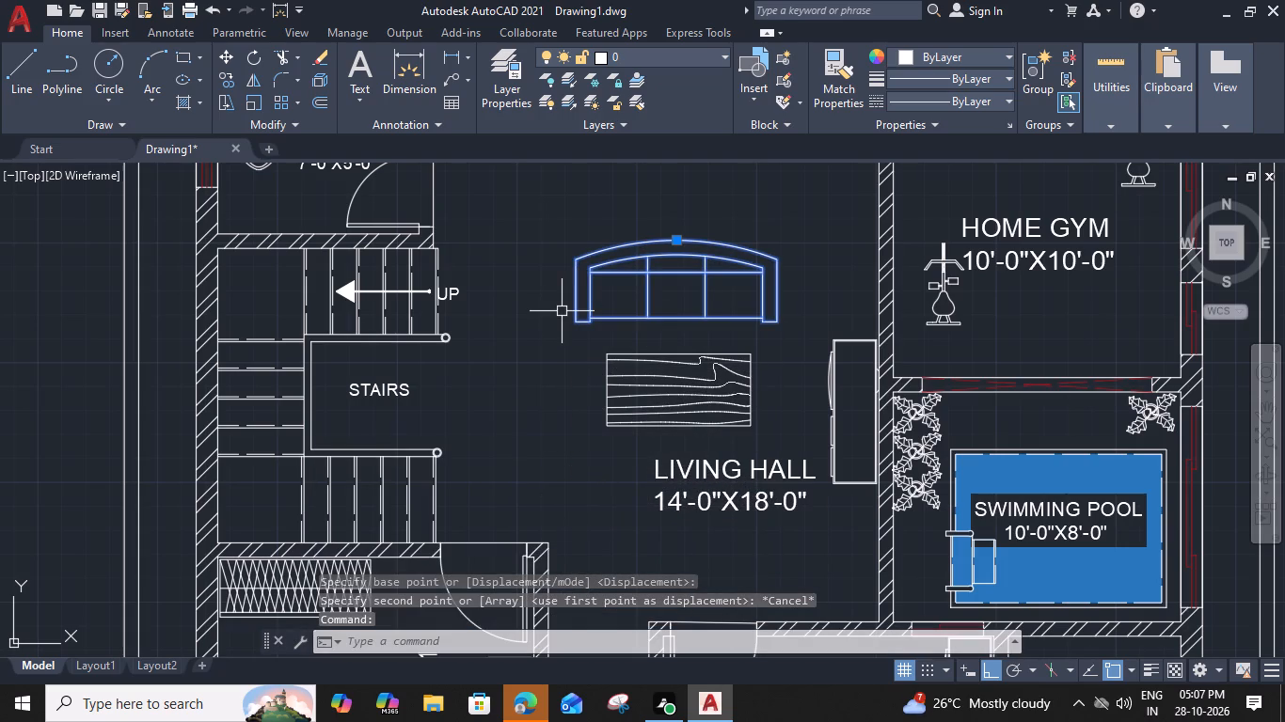
key("o")
key("space")
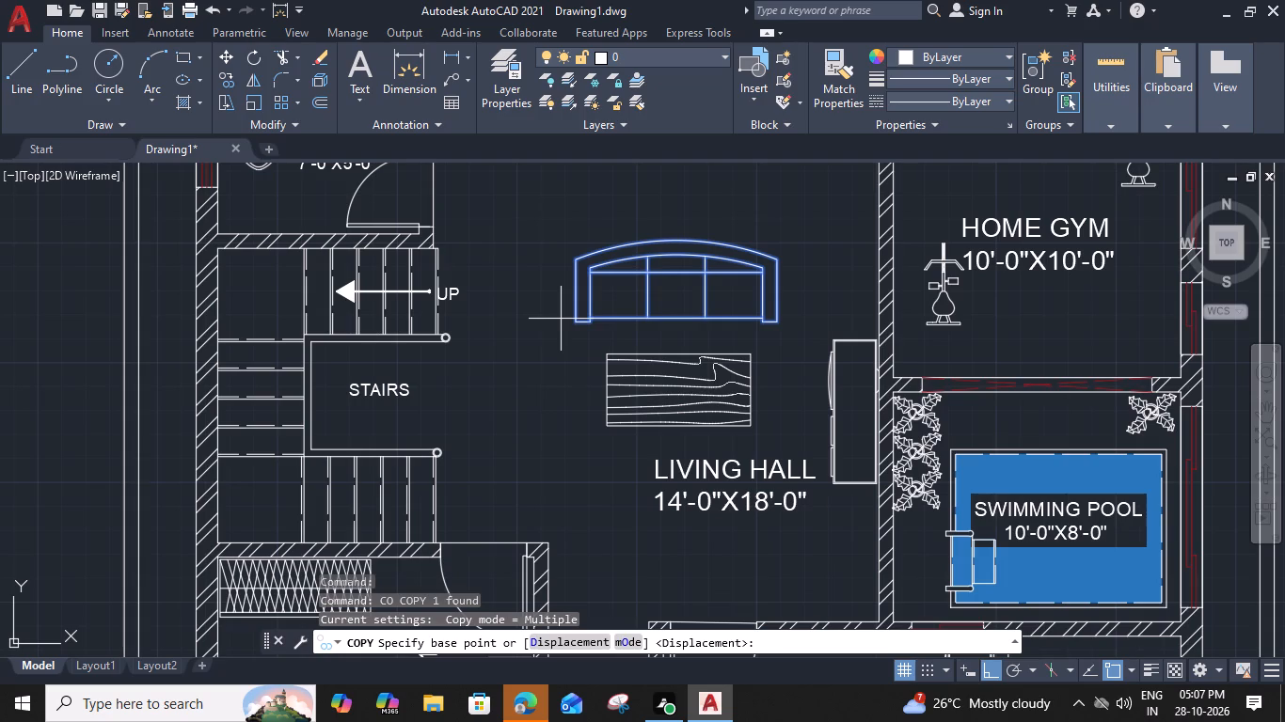
left_click(573, 323)
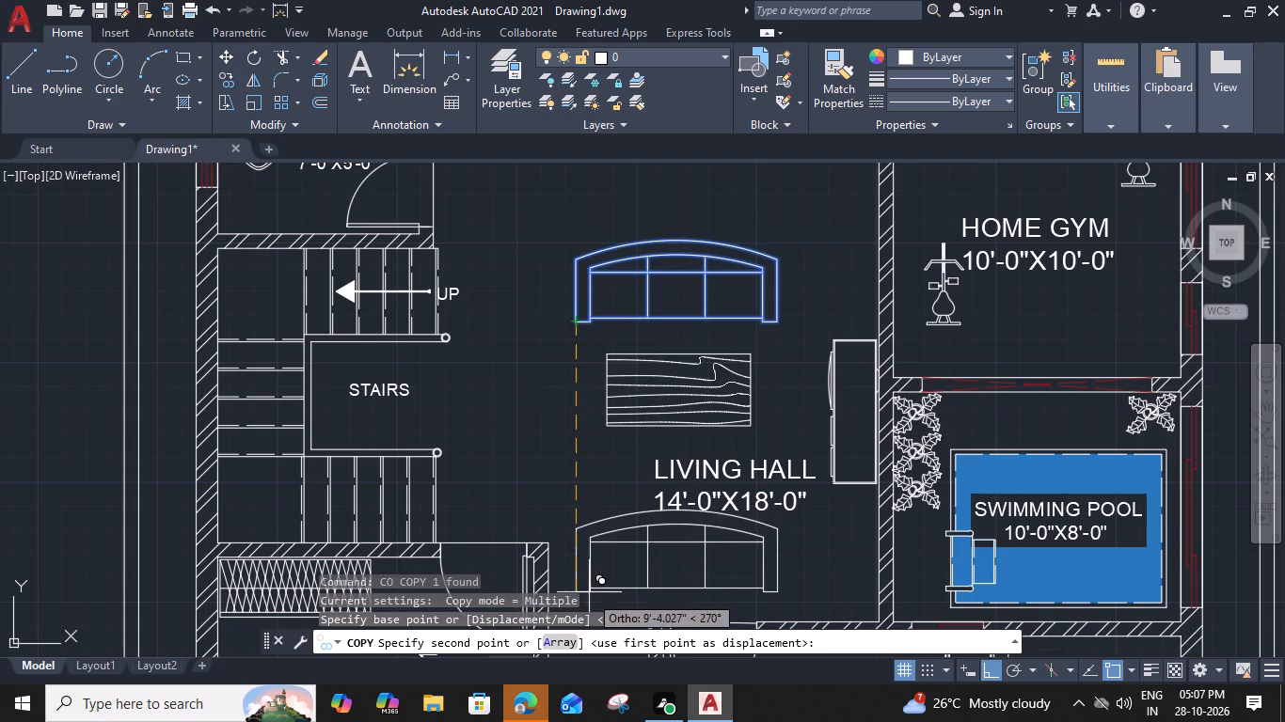
middle_click_drag(584, 587, 593, 509)
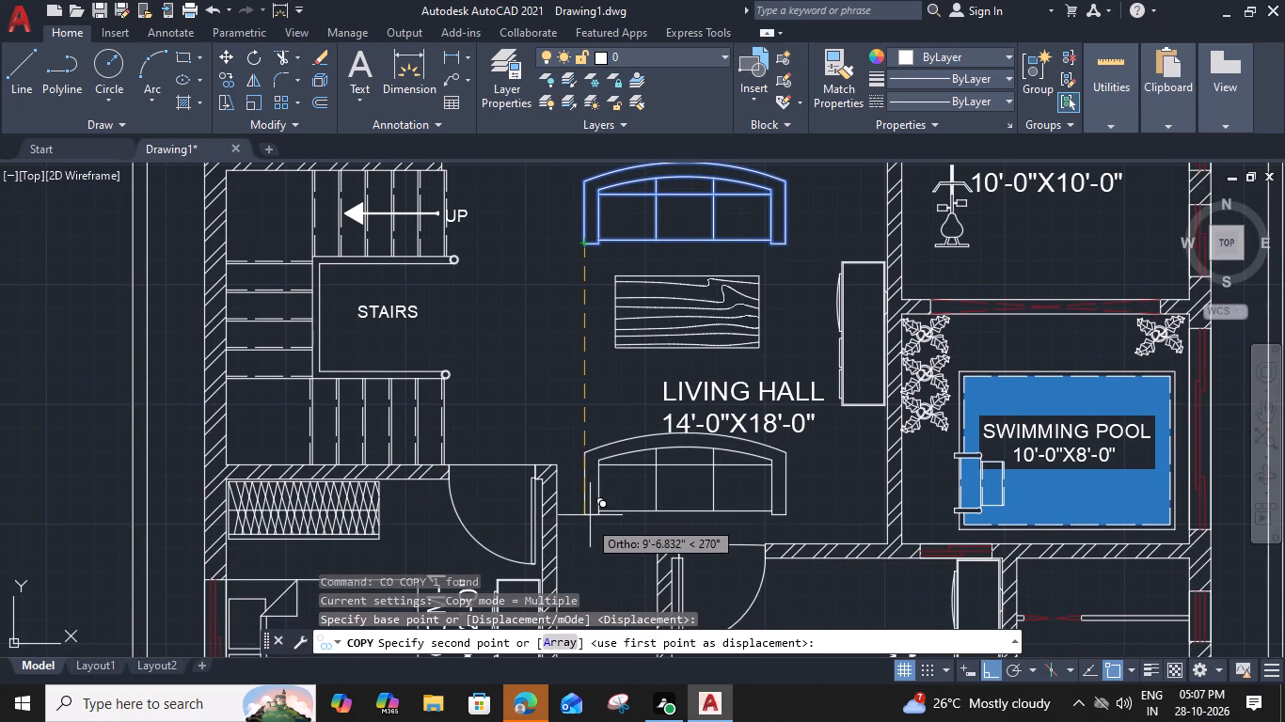
left_click(588, 521)
key("Escape")
Rotate the copied sofa 90° about its back corner so that its back faces the stairs.
left_click(586, 492)
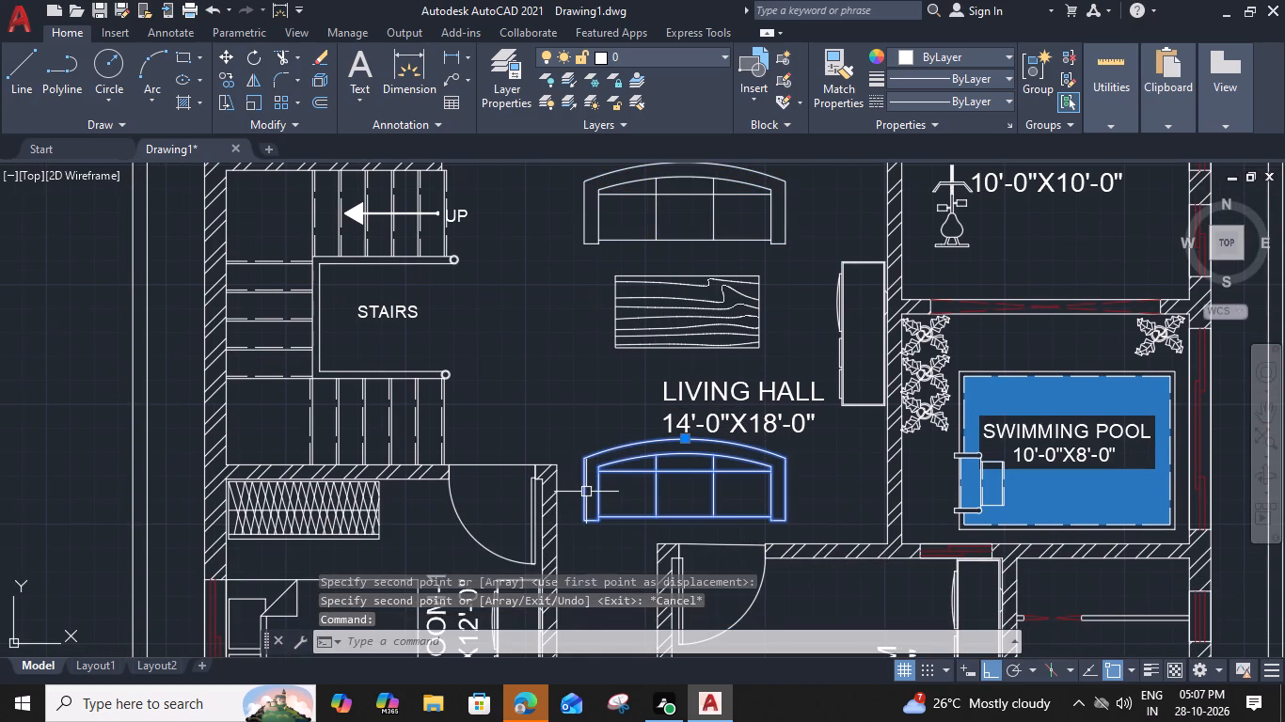
type("RO")
key("space")
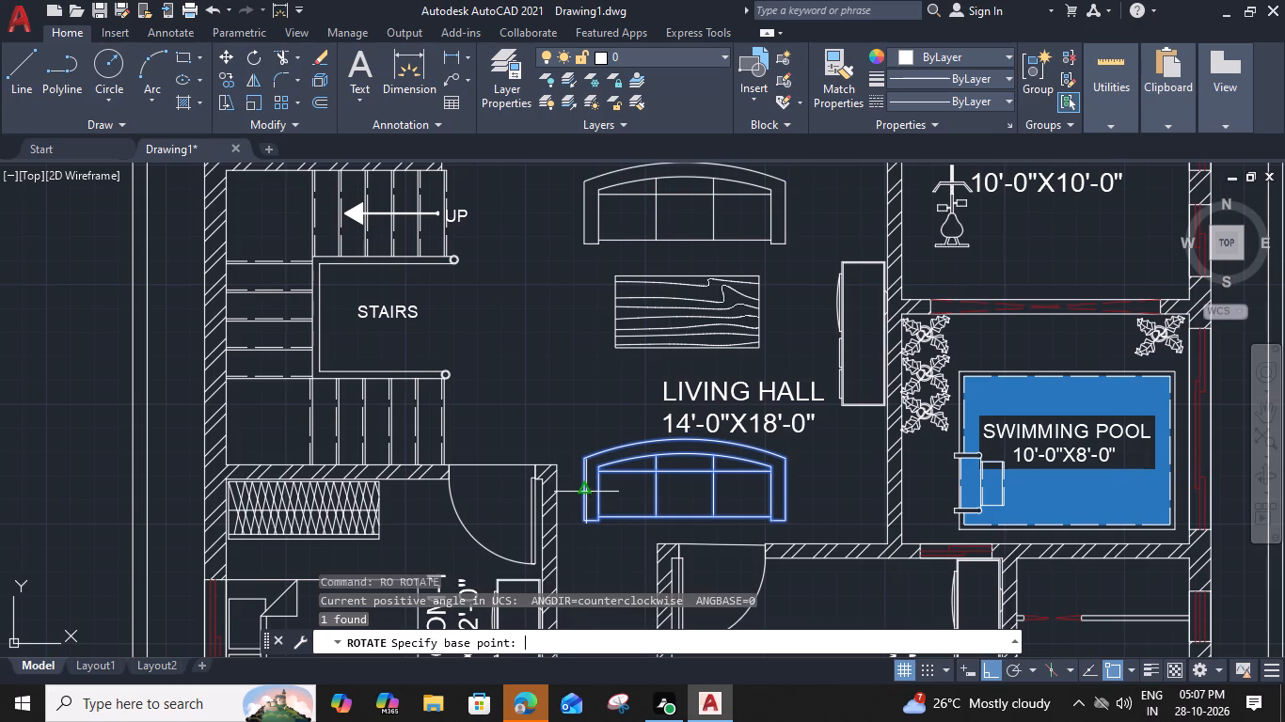
left_click(583, 458)
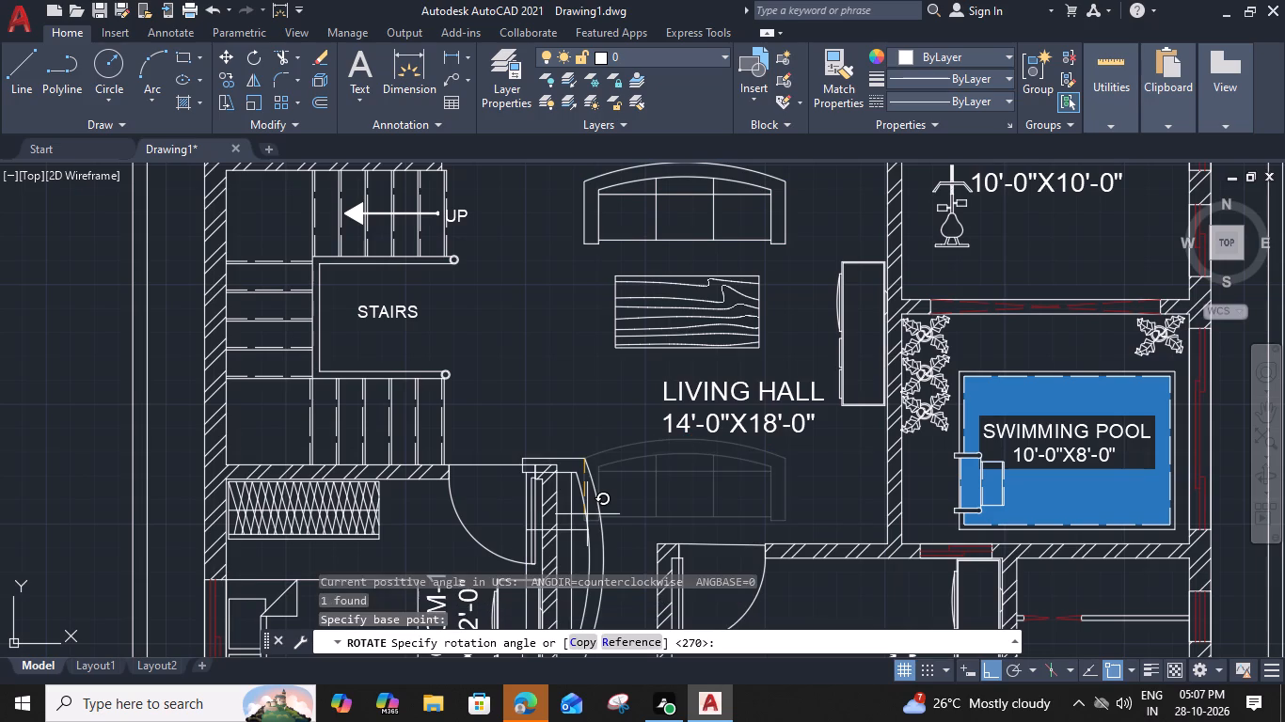
scroll(582, 340, "up", 3)
middle_click_drag(580, 236, 570, 492)
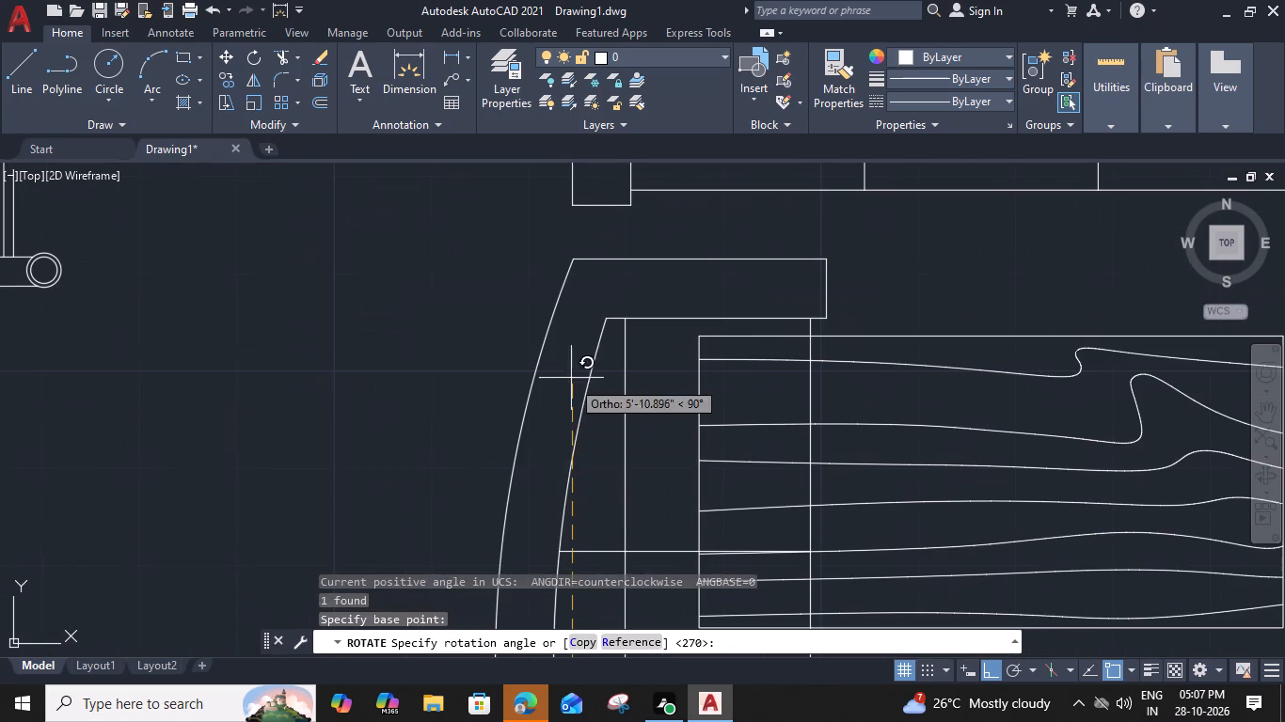
left_click(573, 259)
Move the rotated sofa horizontally toward the stairs until it clears the woodgrain table.
scroll(573, 258, "down", 3)
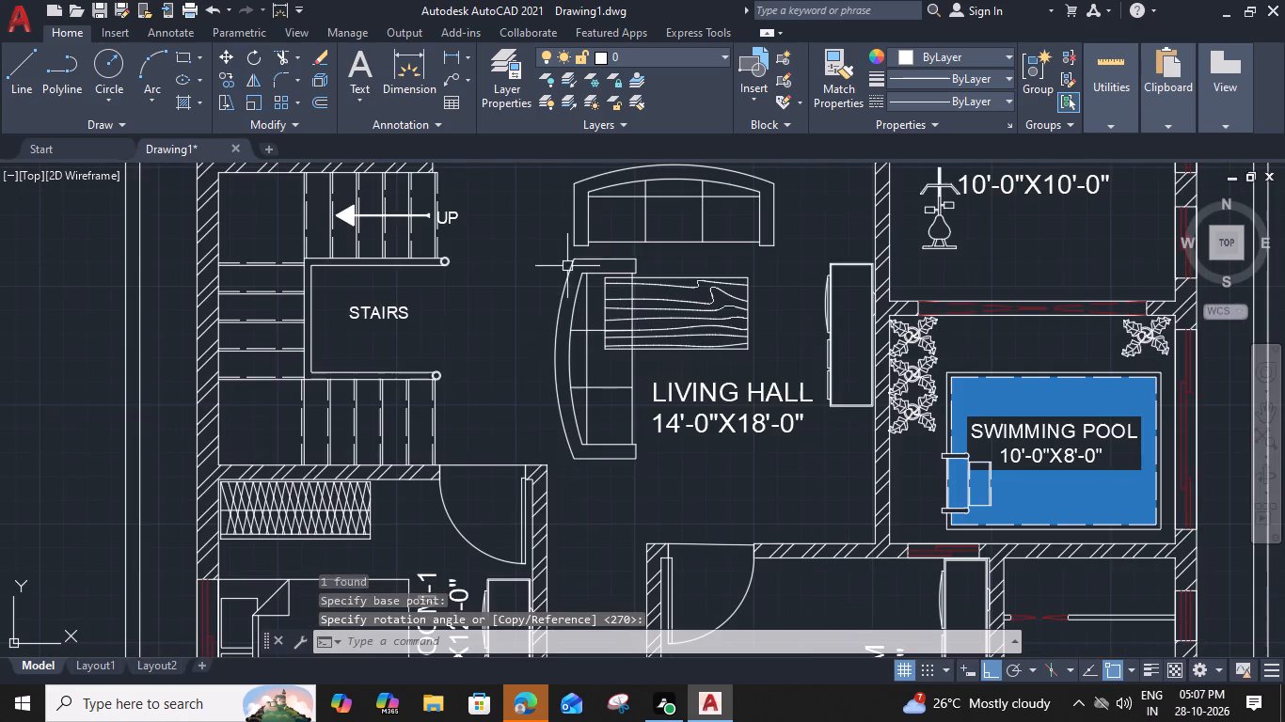
left_click(554, 353)
key("m")
key("space")
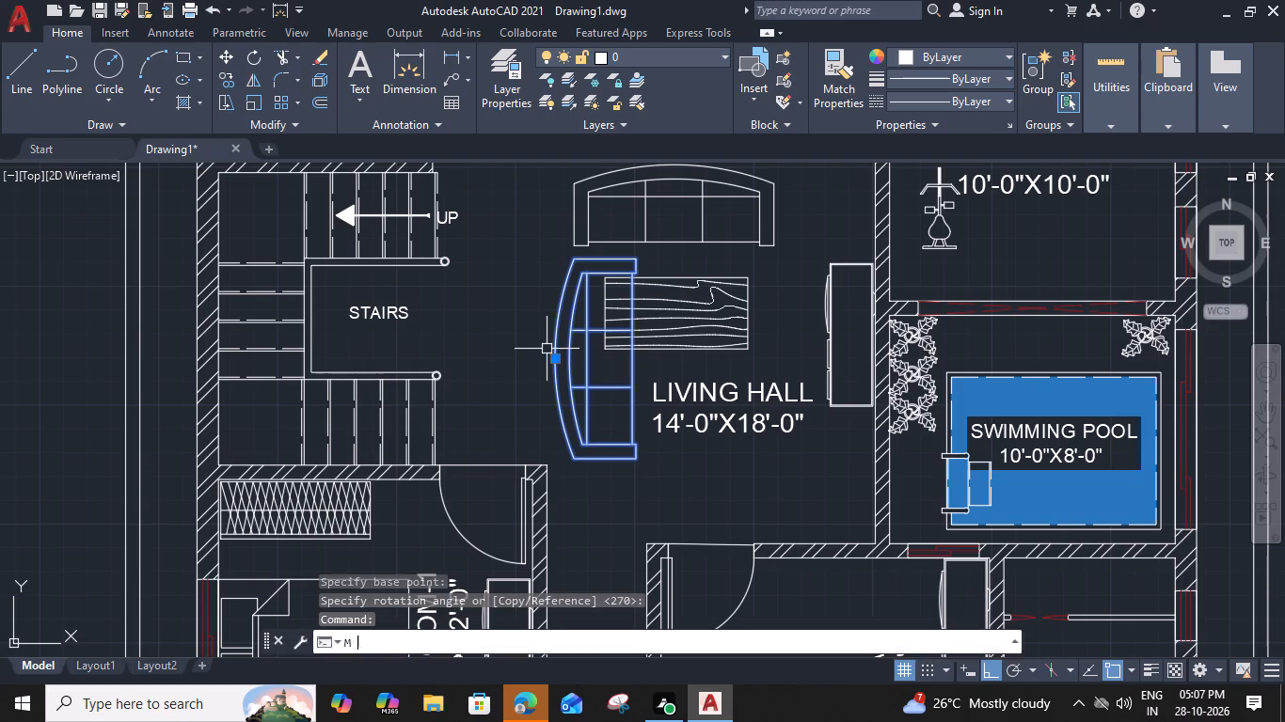
scroll(632, 256, "up", 2)
left_click(633, 259)
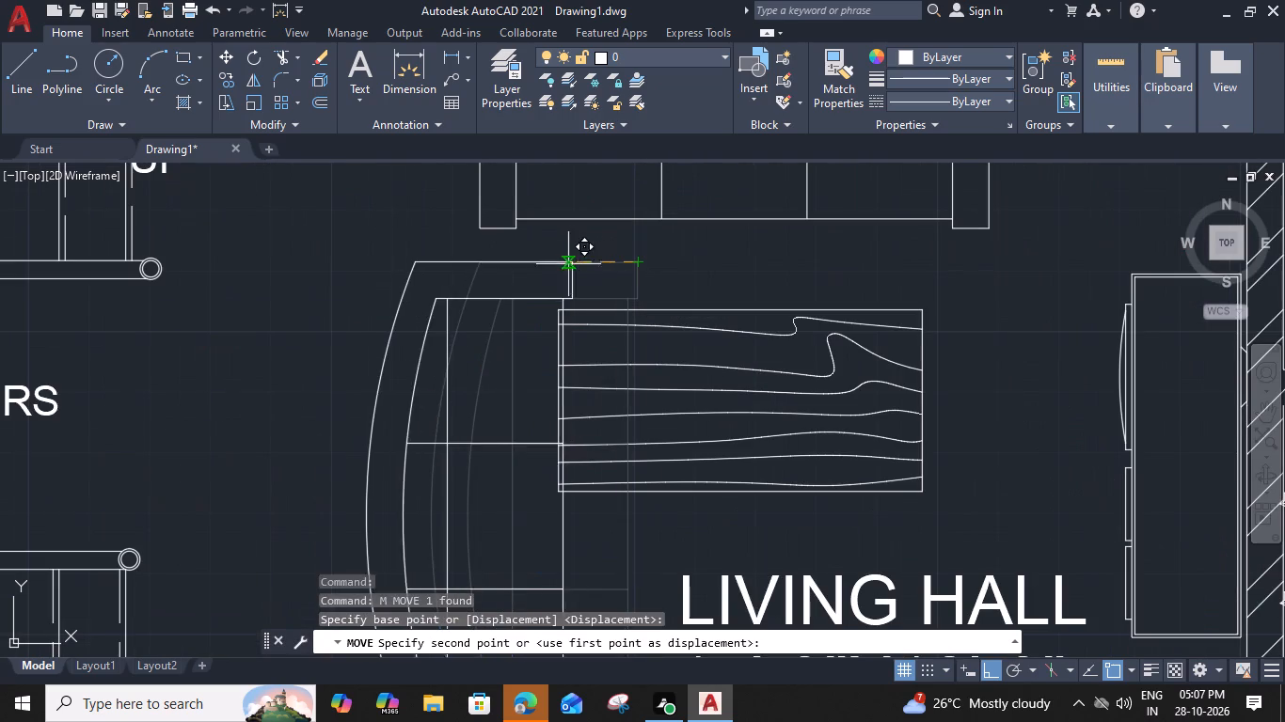
left_click(521, 270)
Move the unrotated Living Hall sofa straight up, away from the woodgrain table toward the Dining area.
scroll(521, 270, "down", 1)
middle_click_drag(678, 409, 711, 329)
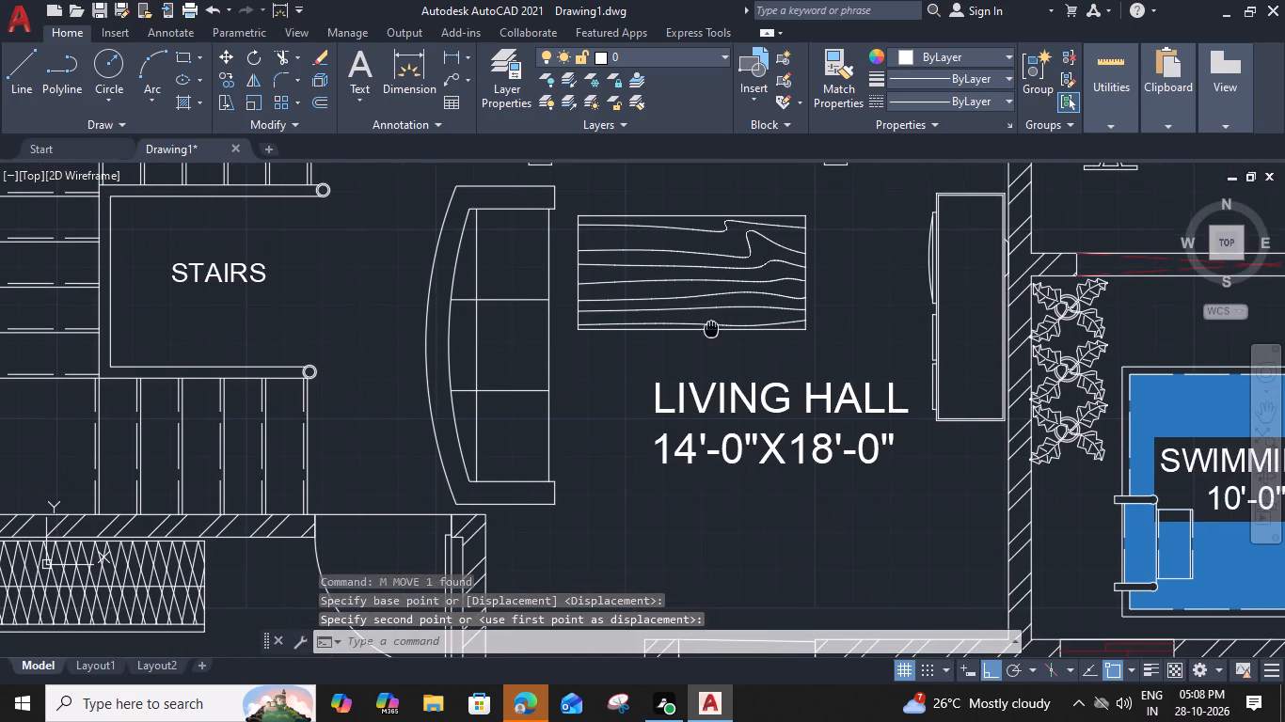
middle_click_drag(711, 329, 712, 332)
scroll(690, 331, "down", 2)
middle_click_drag(690, 321, 685, 393)
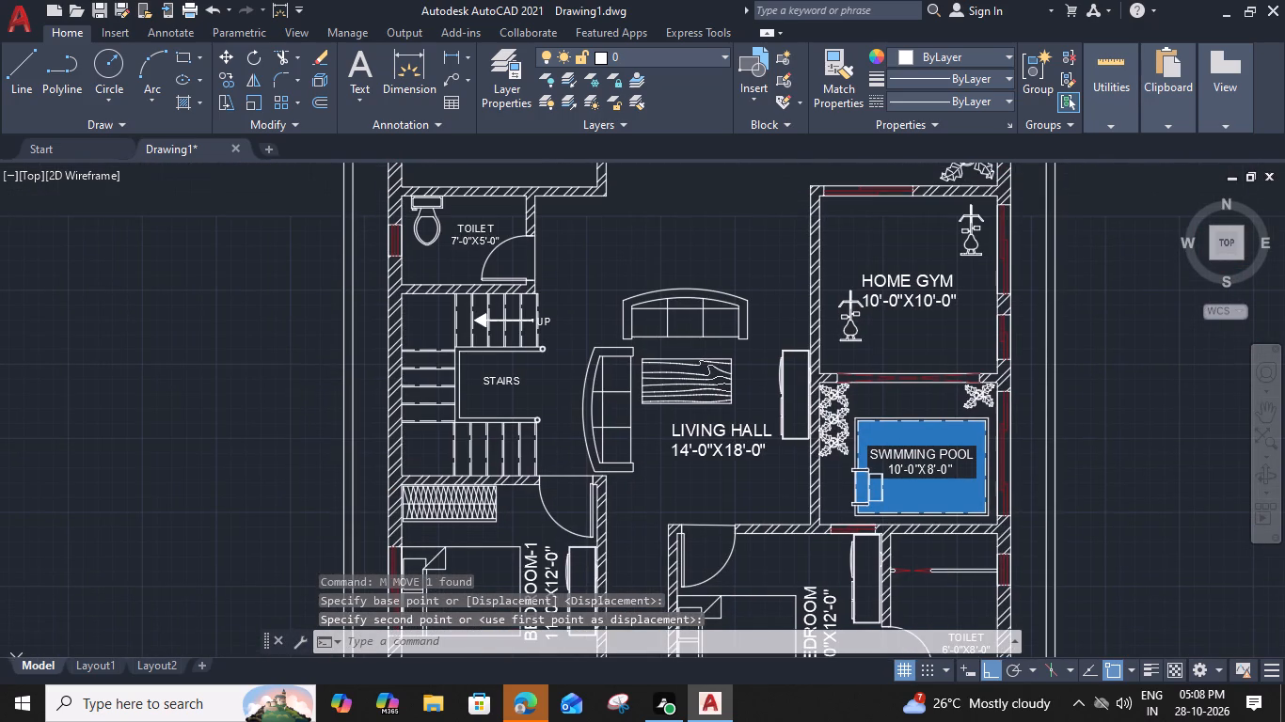
left_click(742, 301)
type("M")
key("space")
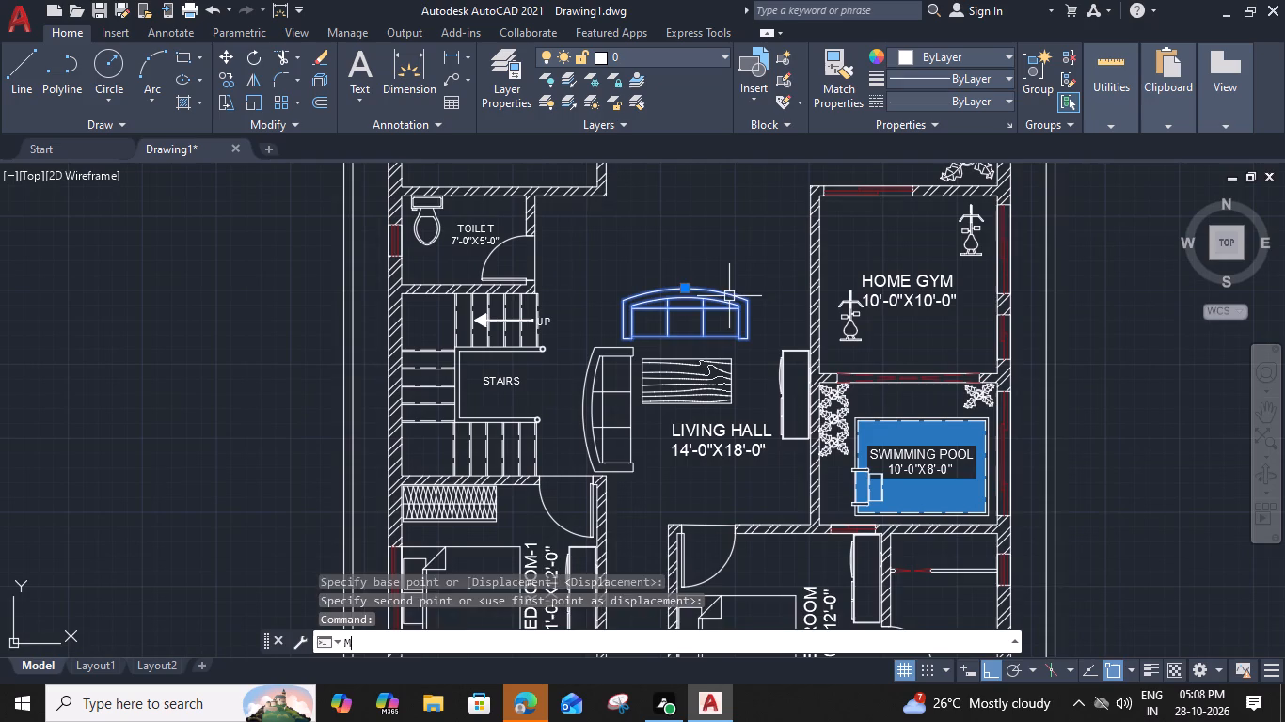
scroll(753, 292, "up", 2)
left_click(742, 310)
scroll(742, 309, "down", 1)
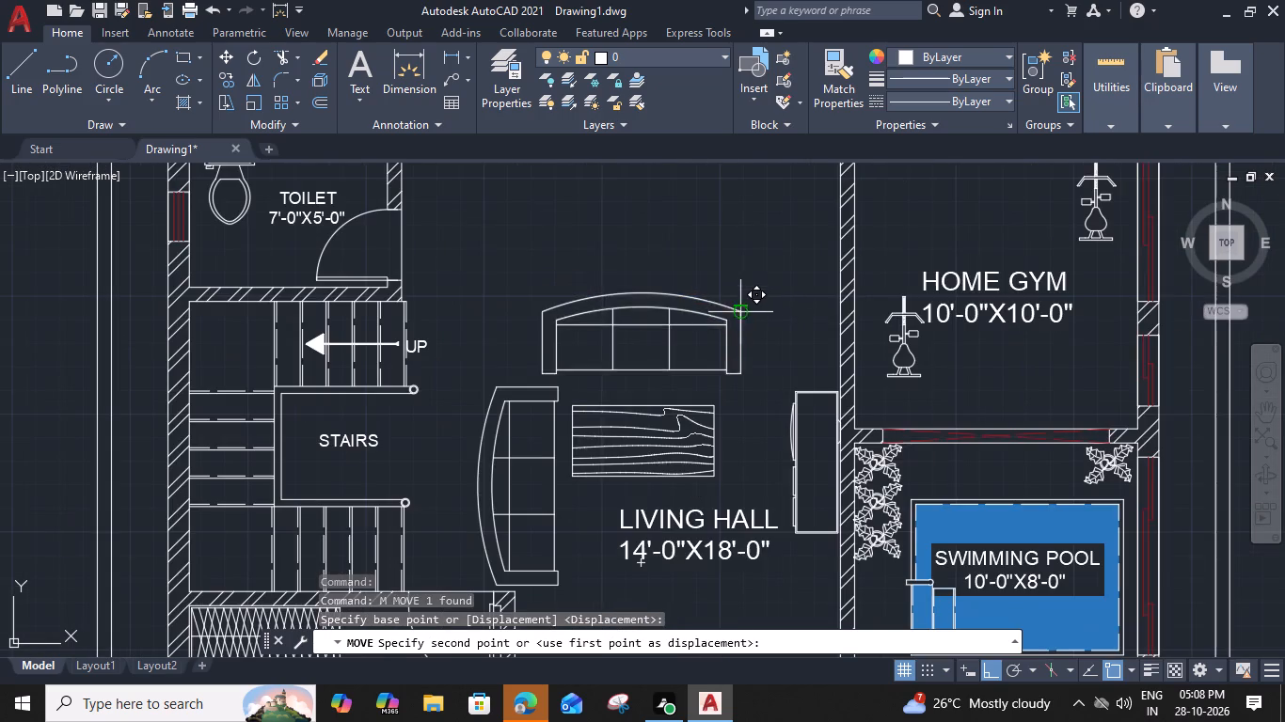
left_click(742, 267)
Move the rotated sofa straight up so its end sits just below the front edge of the other sofa.
left_click(547, 387)
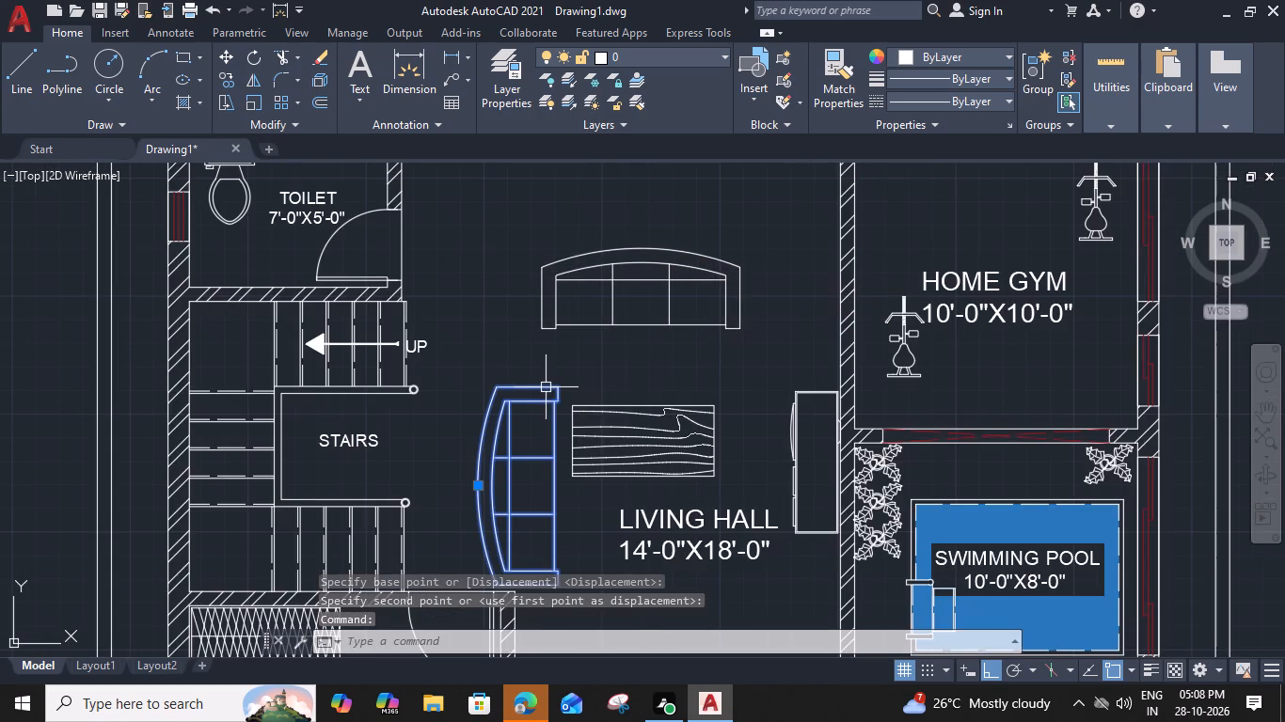
type("M")
key("space")
scroll(549, 385, "up", 2)
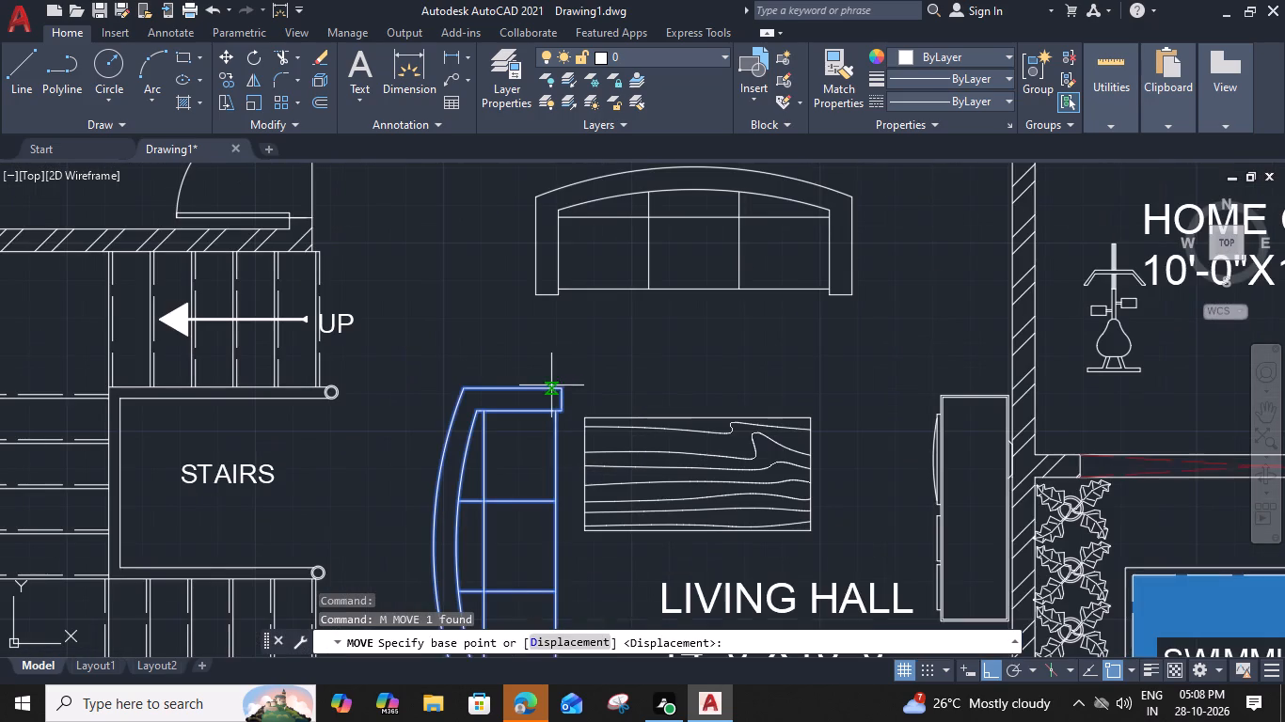
left_click(562, 385)
left_click(563, 313)
Rotate the woodgrain table 270° about its upper corner nearest the rotated sofa, so its length runs parallel to that sofa.
scroll(565, 334, "down", 1)
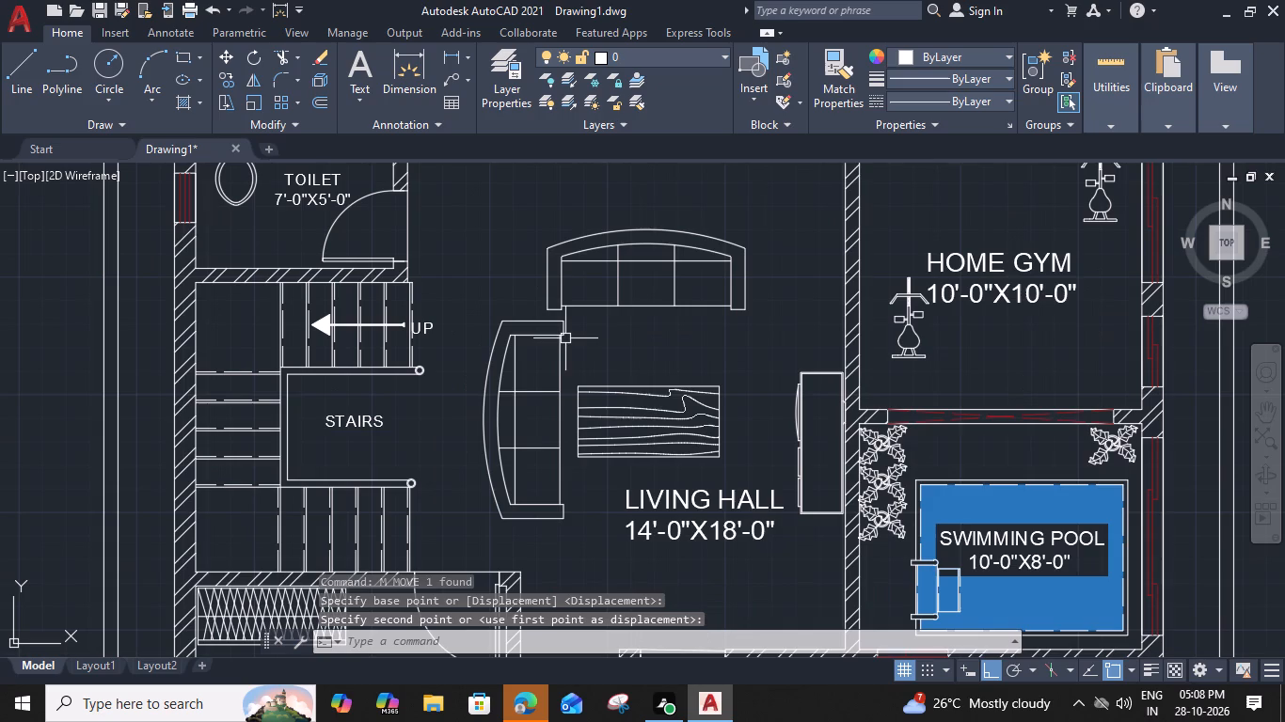
scroll(536, 454, "down", 2)
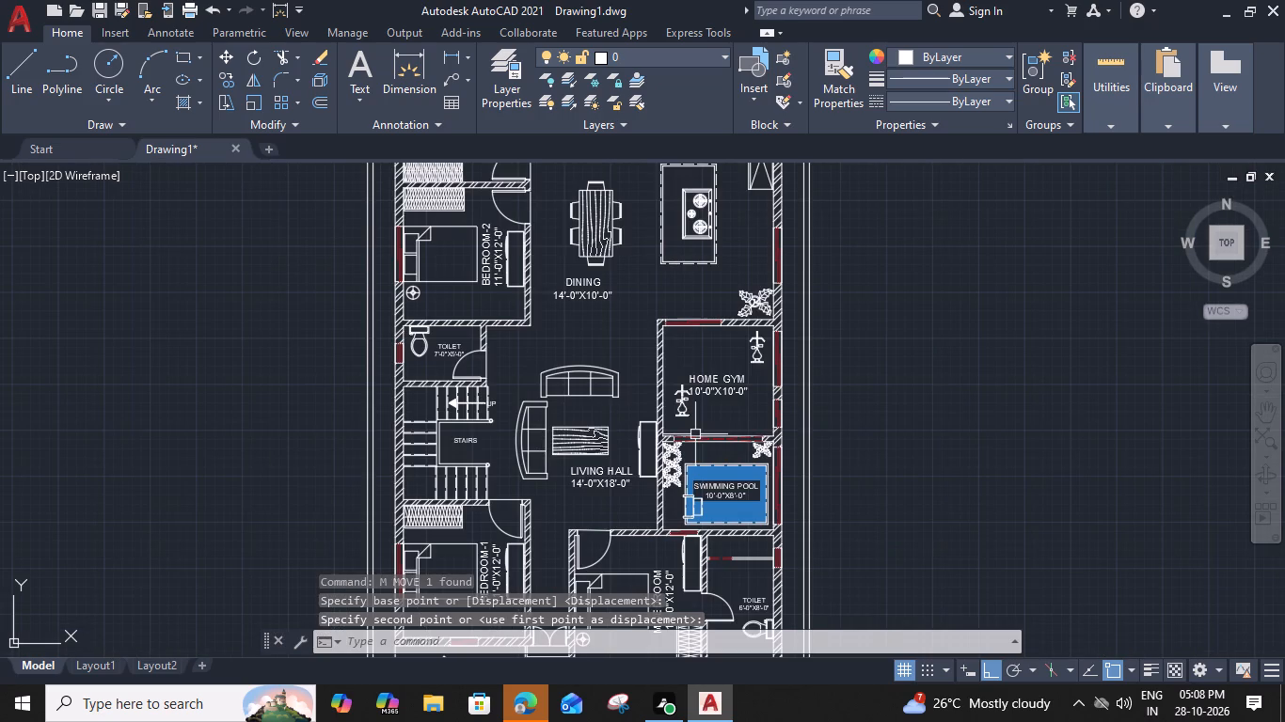
left_click(570, 427)
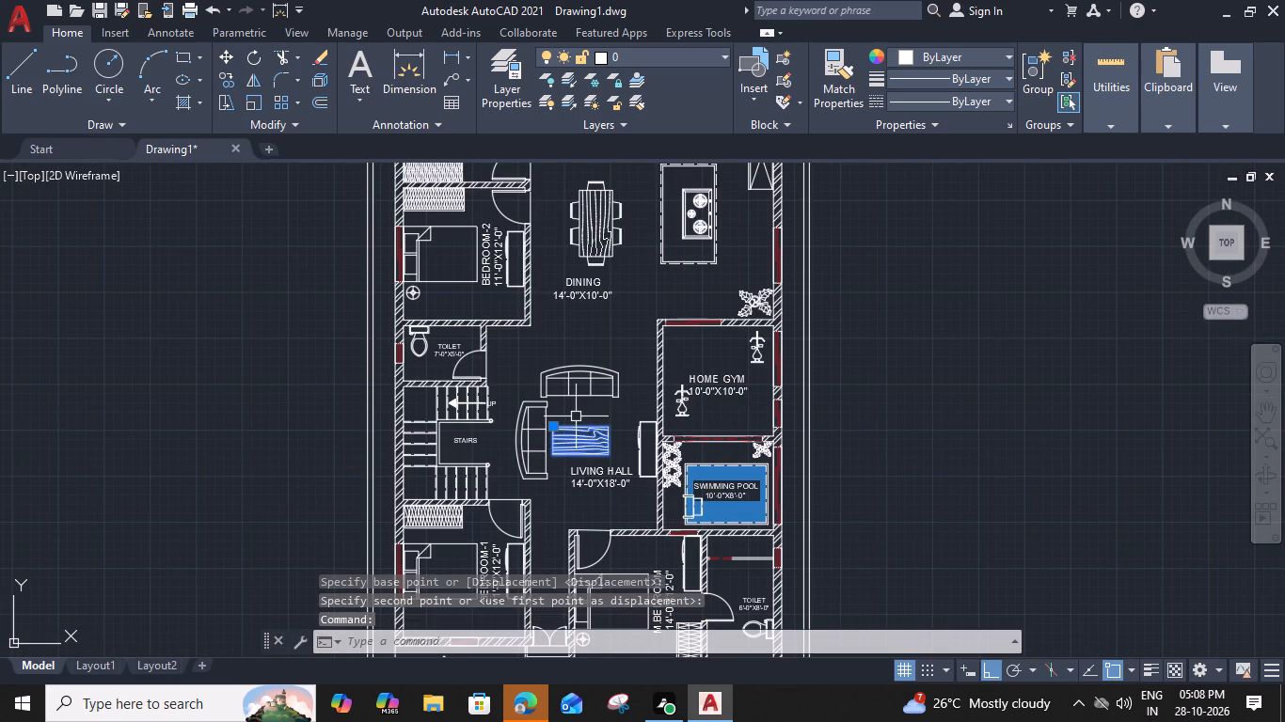
type("RO")
key("space")
scroll(576, 429, "up", 2)
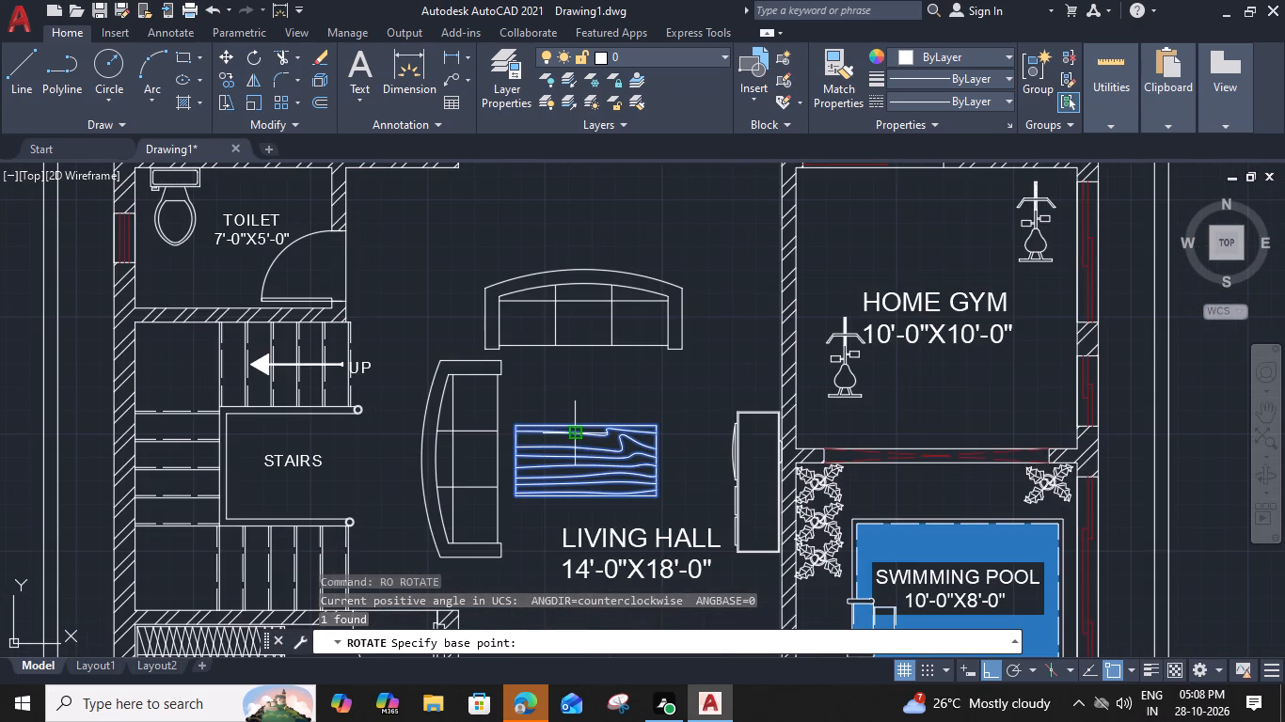
left_click(518, 425)
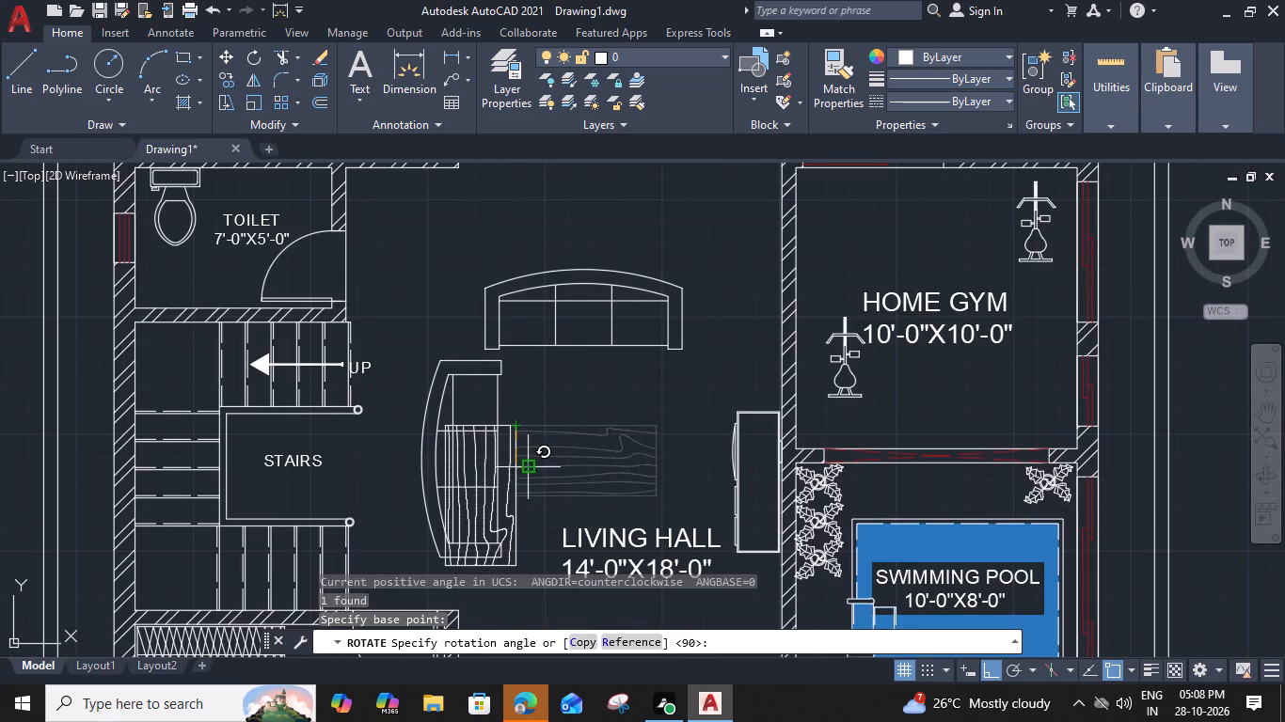
middle_click_drag(525, 483, 532, 340)
scroll(521, 423, "up", 3)
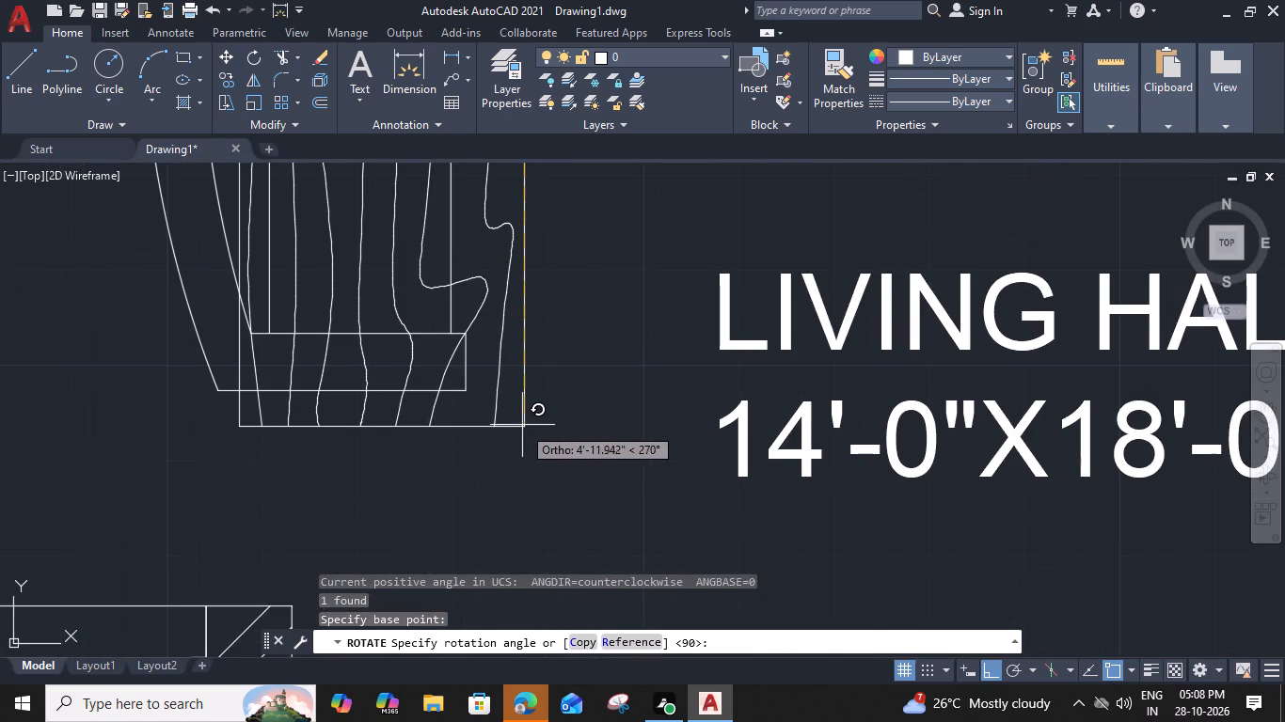
left_click(524, 424)
Move the woodgrain table horizontally off the rotated sofa, leaving a gap in front of its seats.
scroll(524, 424, "down", 2)
left_click(522, 333)
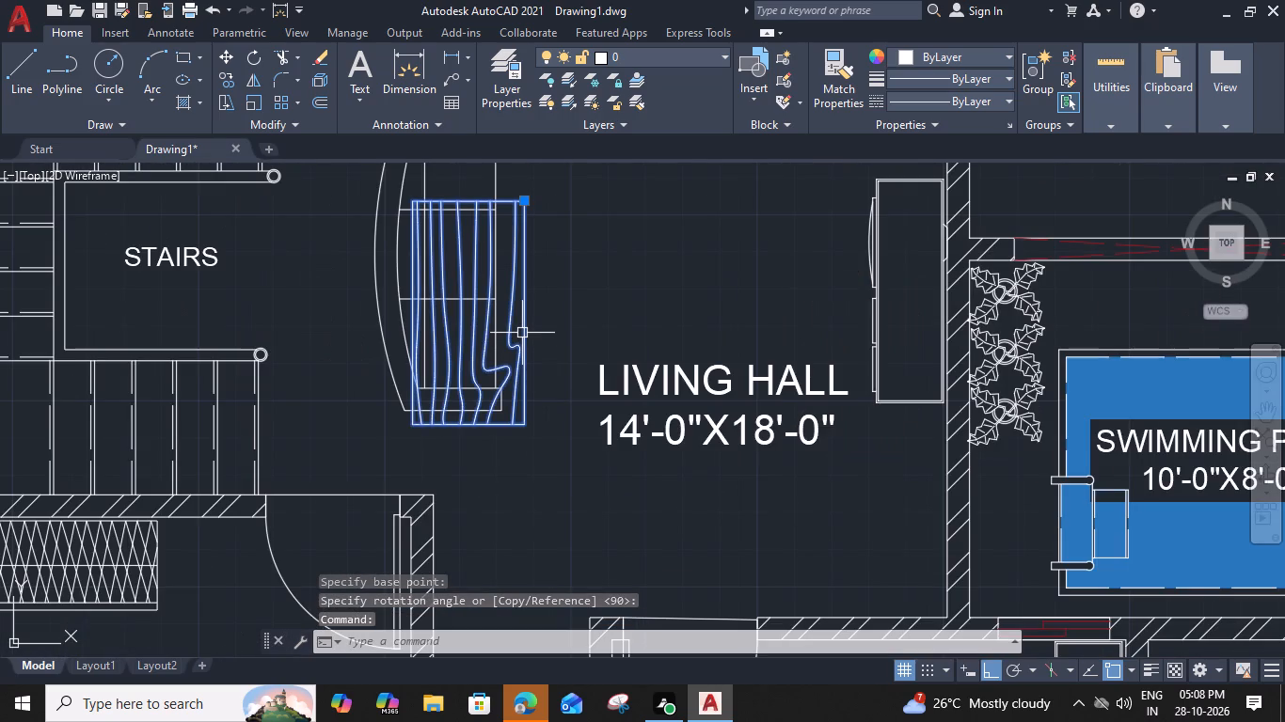
type("M")
key("space")
left_click(524, 300)
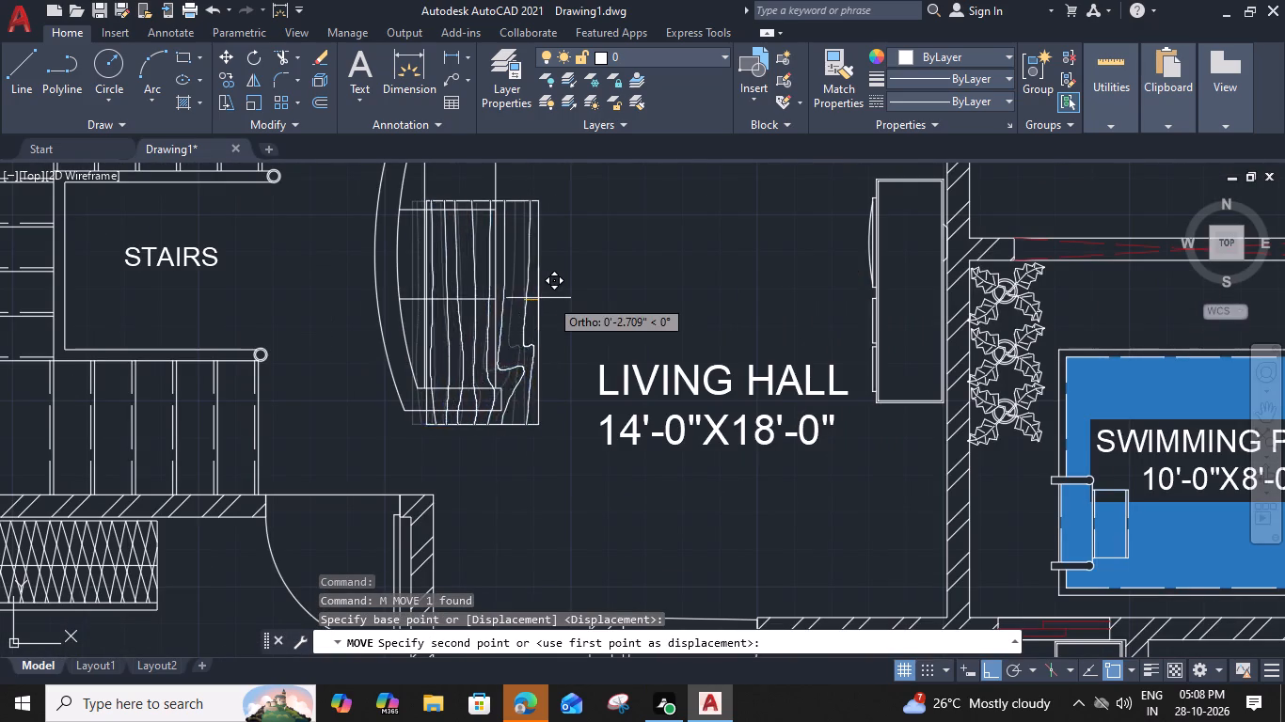
left_click(658, 313)
Move the woodgrain table straight up, clear of the Living Hall label and alongside the rotated sofa.
middle_click_drag(663, 290, 663, 400)
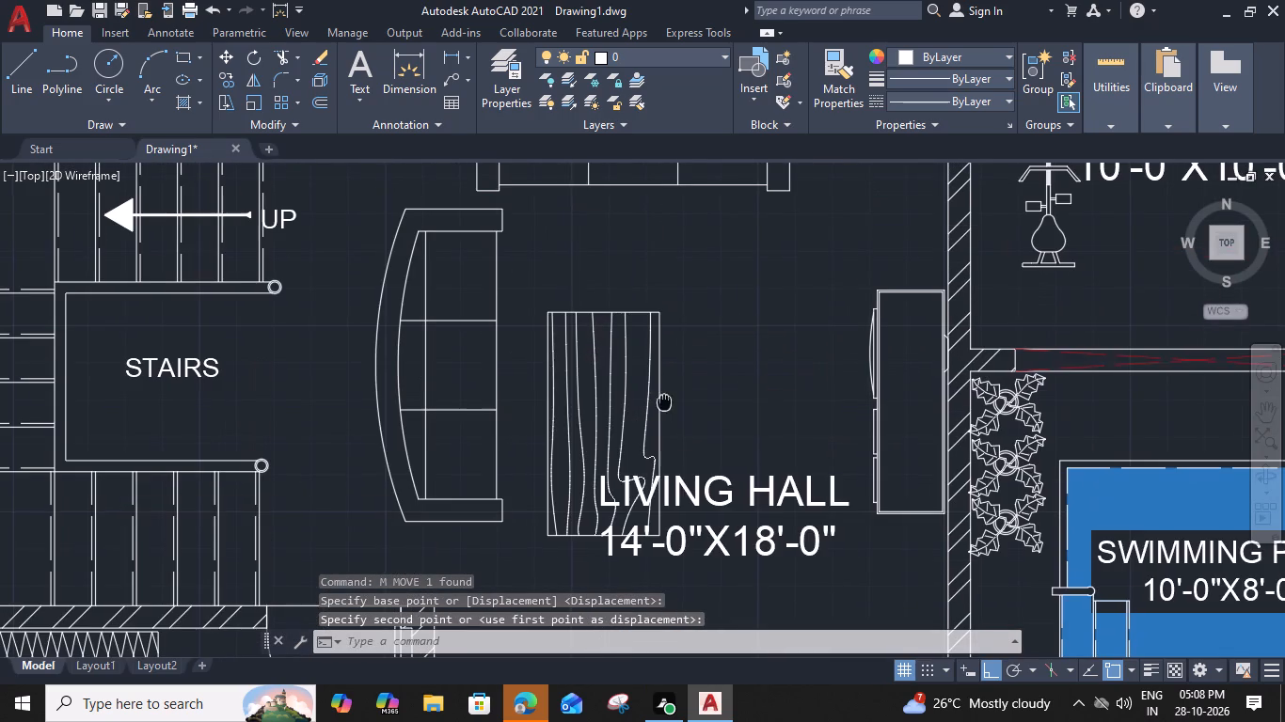
left_click(621, 307)
key("m")
key("space")
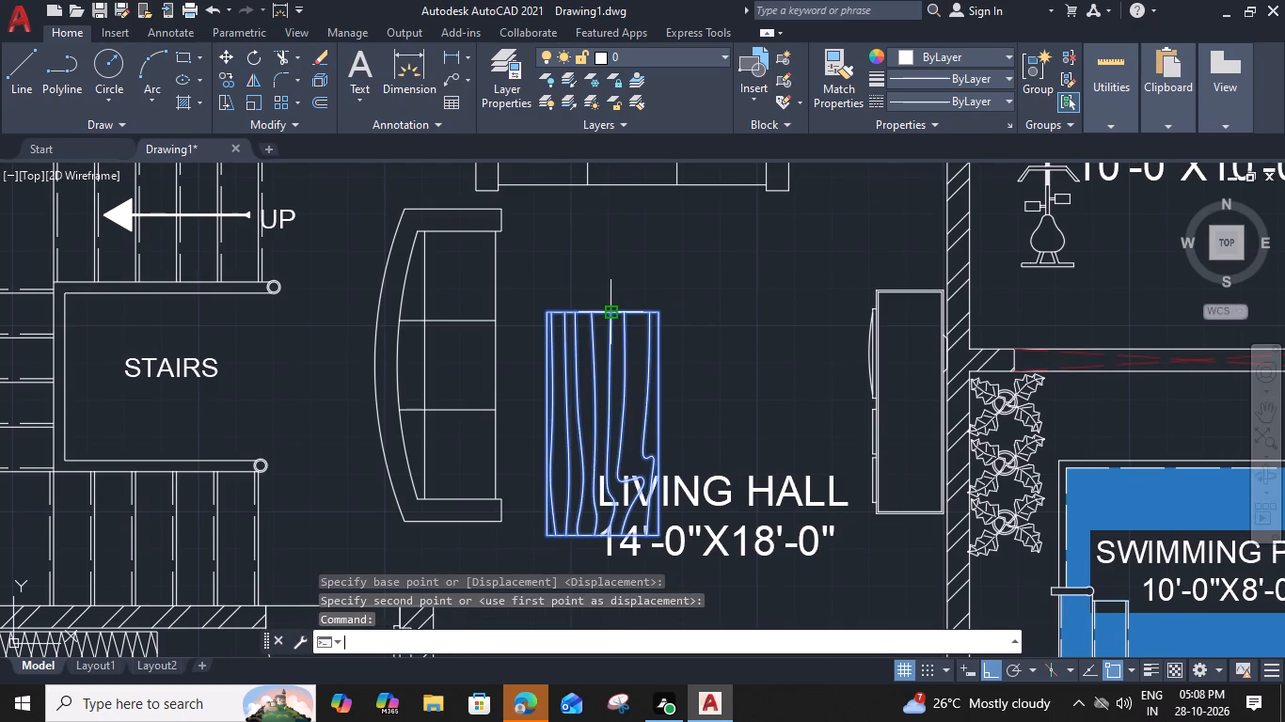
scroll(594, 311, "up", 1)
left_click(606, 312)
scroll(606, 312, "down", 1)
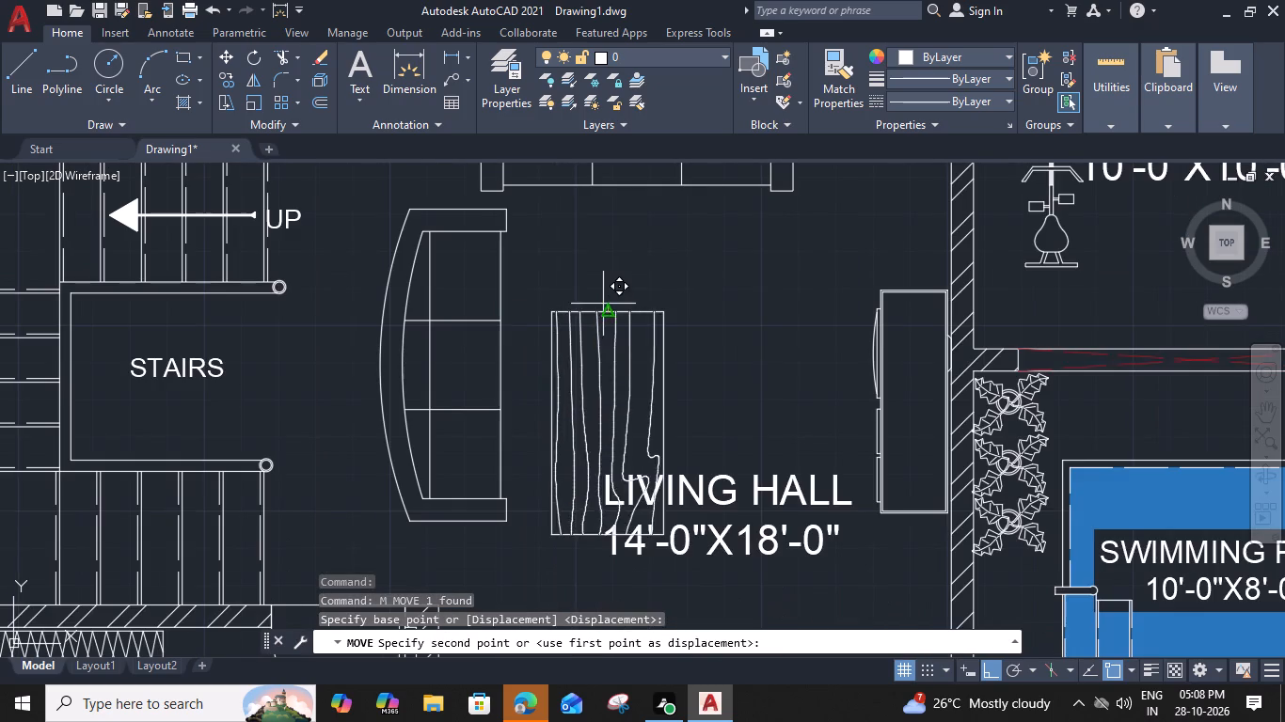
left_click(596, 234)
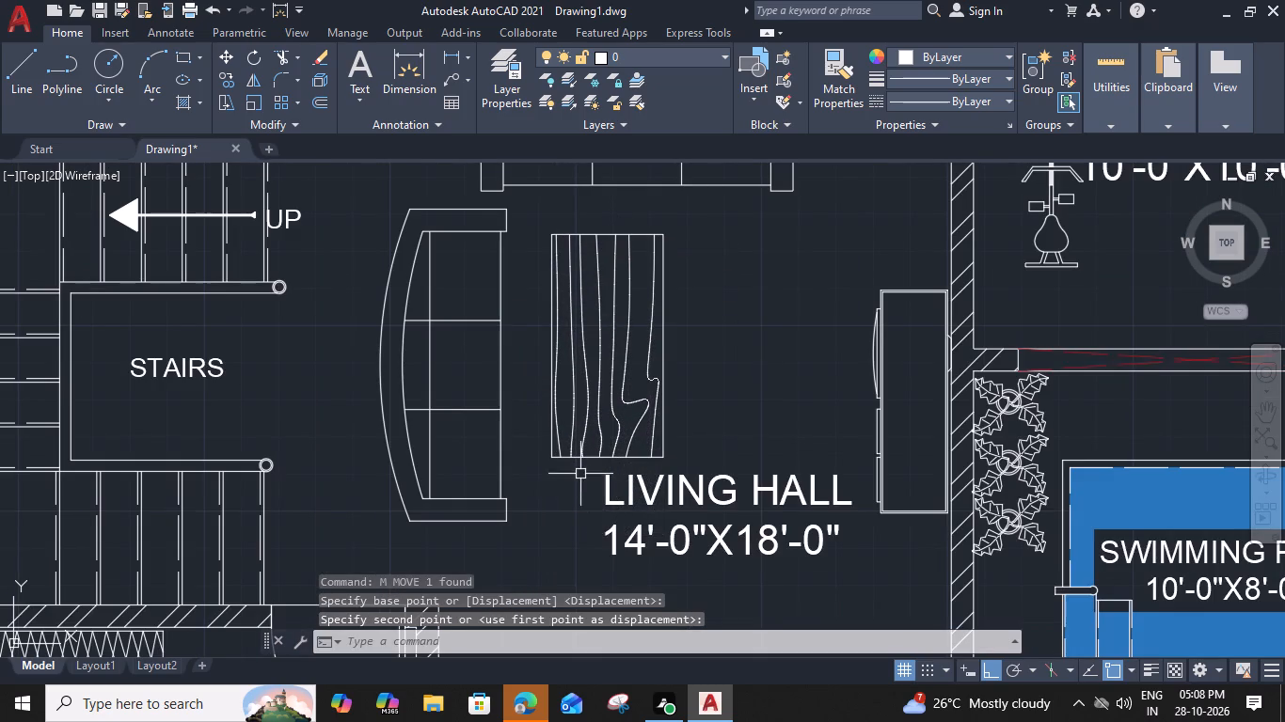
Move the LIVING HALL 14'-0"X18'-0" label horizontally toward the stairs, placing it beneath the woodgrain table.
left_click(606, 501)
type("M")
key("space")
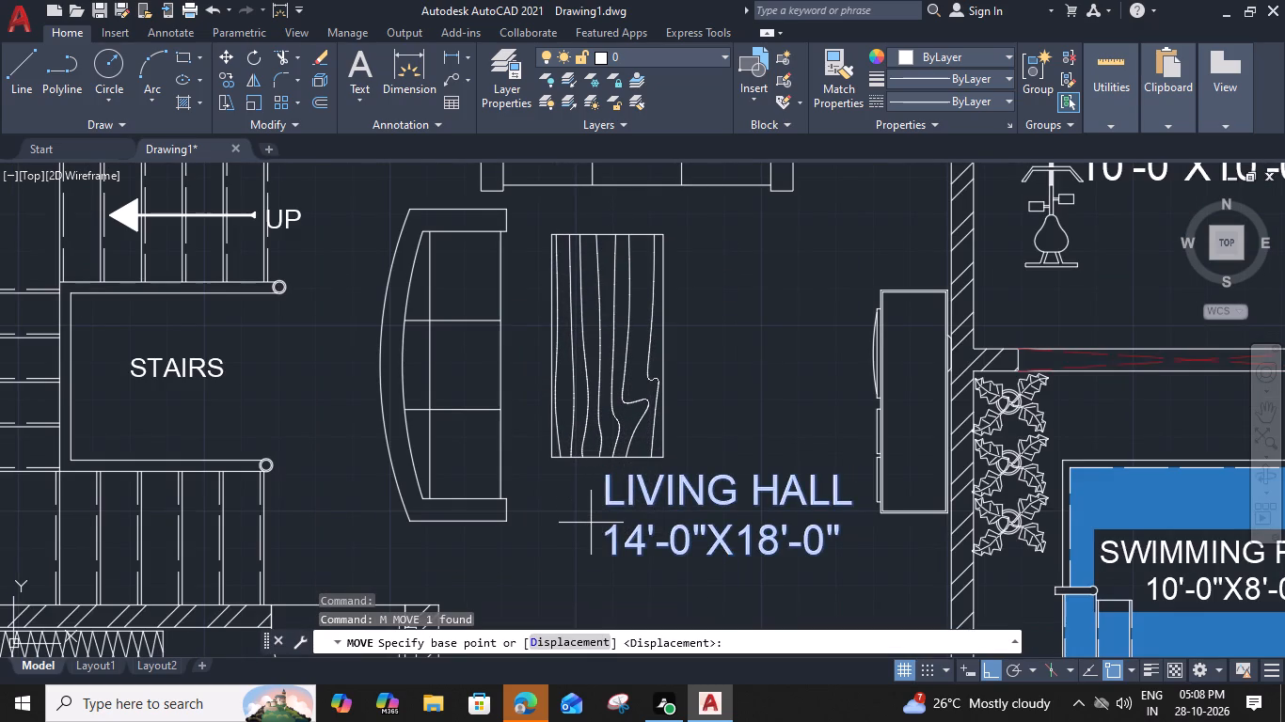
left_click(609, 475)
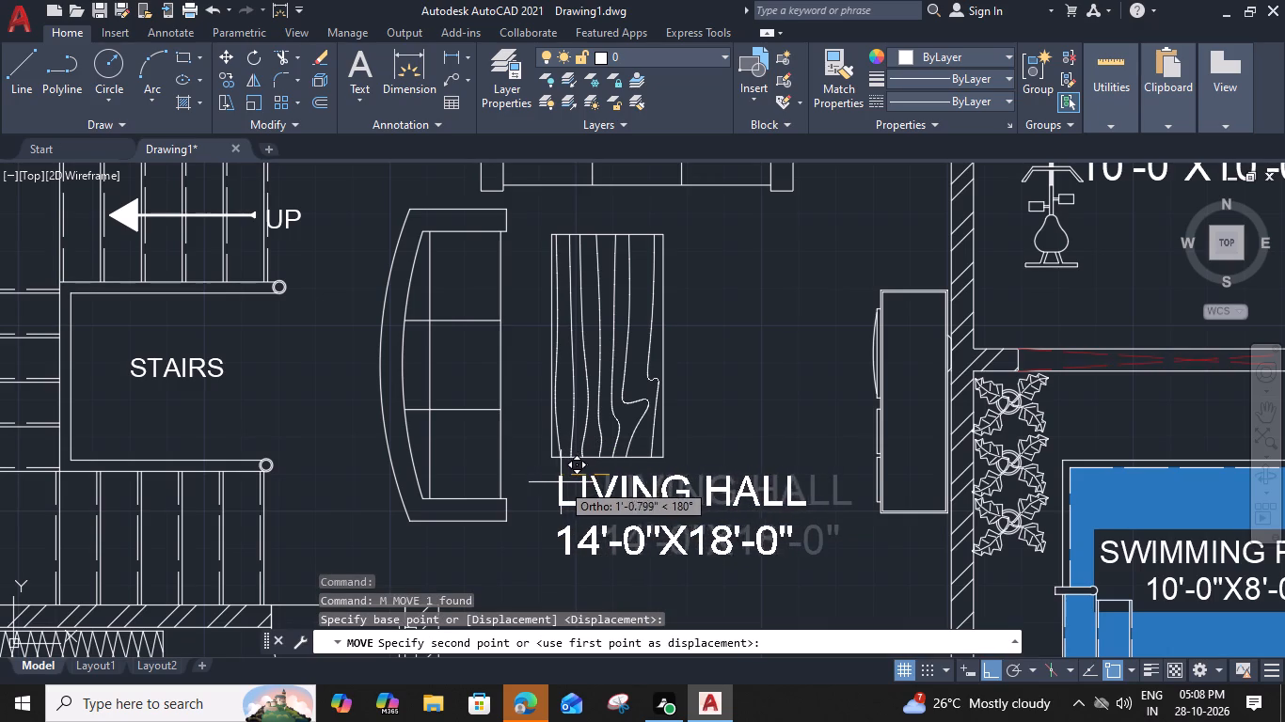
left_click(535, 479)
Move the woodgrain table slightly toward the Home Gym wall, widening the gap to the rotated sofa.
scroll(538, 479, "down", 3)
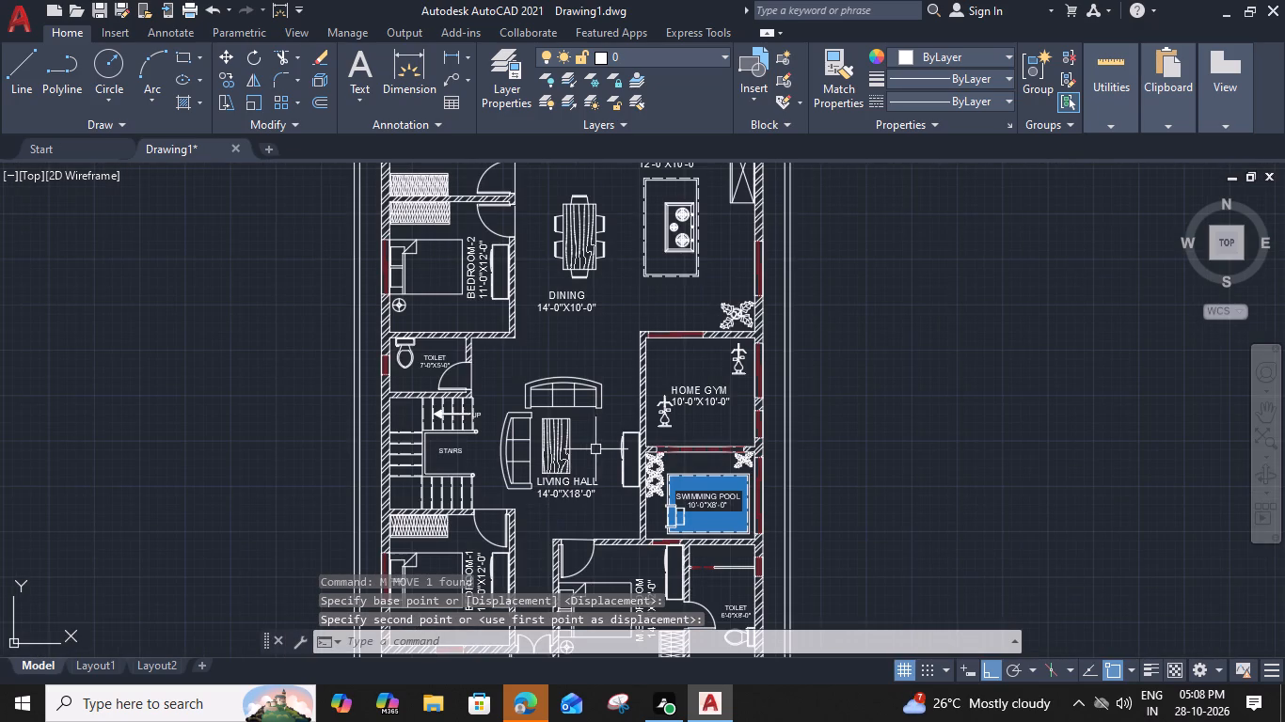
middle_click_drag(603, 447, 615, 451)
scroll(579, 451, "up", 2)
left_click(588, 458)
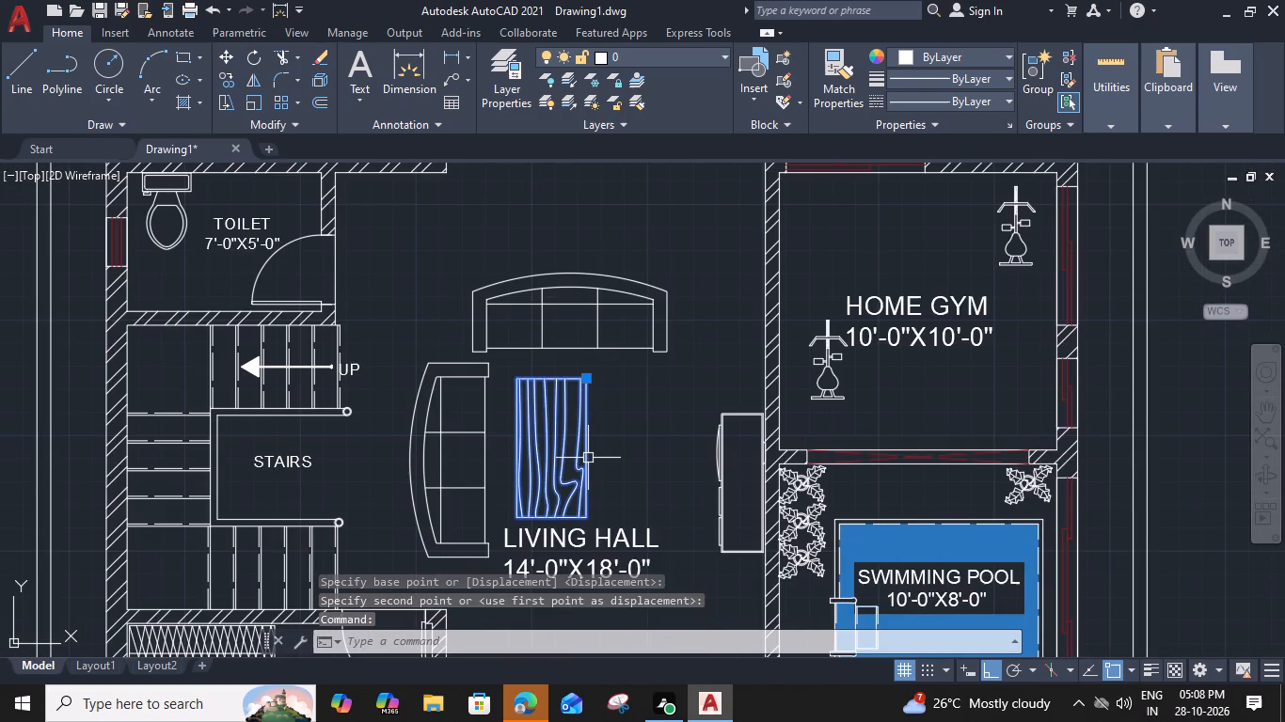
type("M")
key("space")
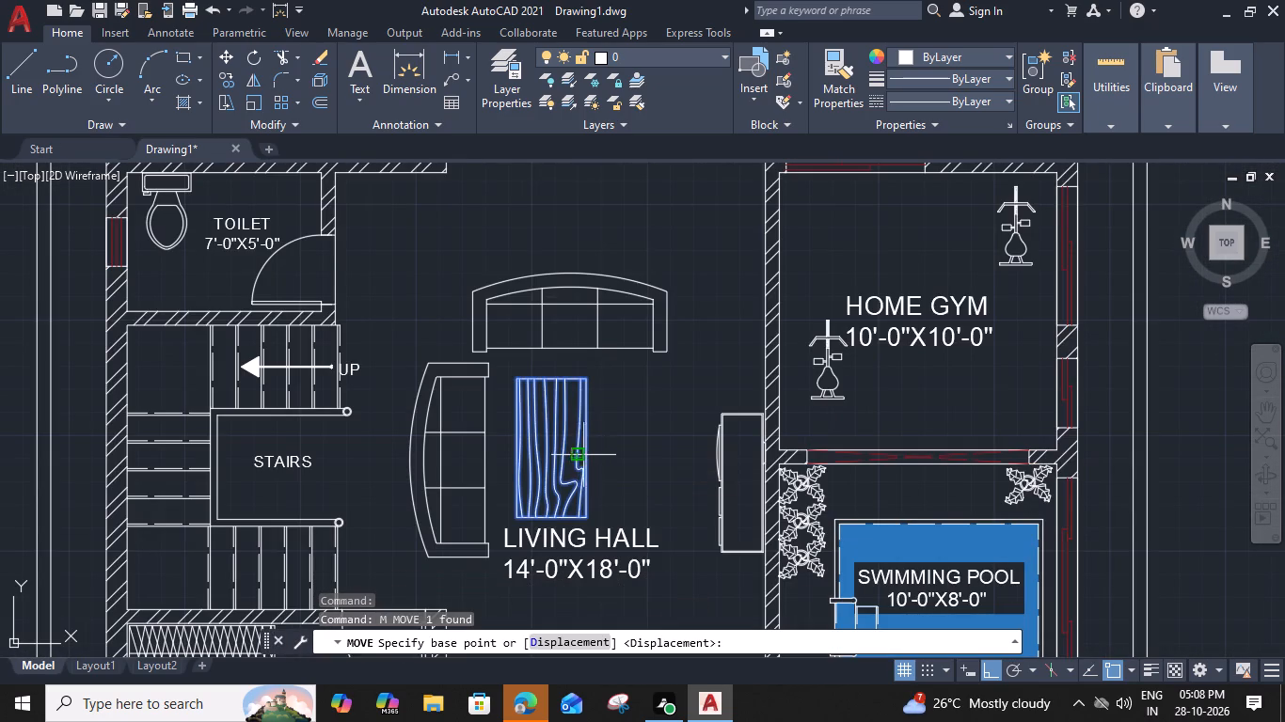
left_click(589, 450)
left_click(606, 466)
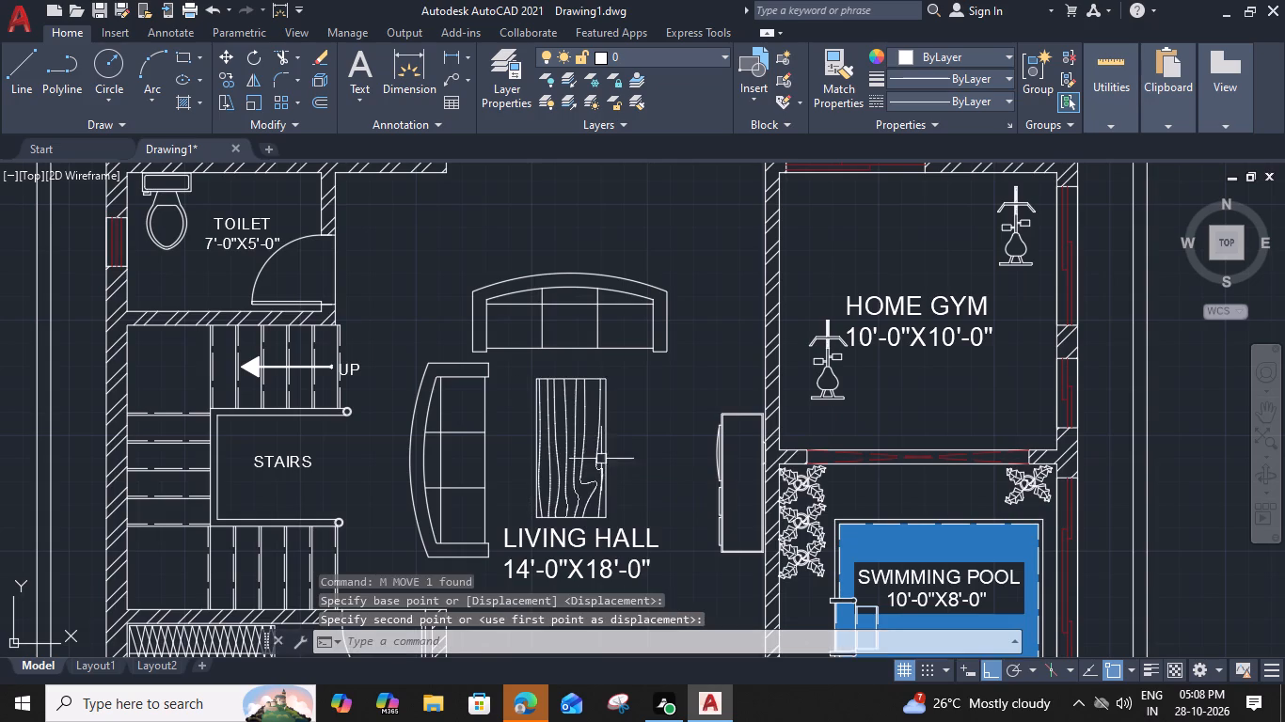
Draw a horizontal line from the house's outer corner beside the M.BEDROOM toilet to the outermost side boundary line.
scroll(600, 458, "down", 1)
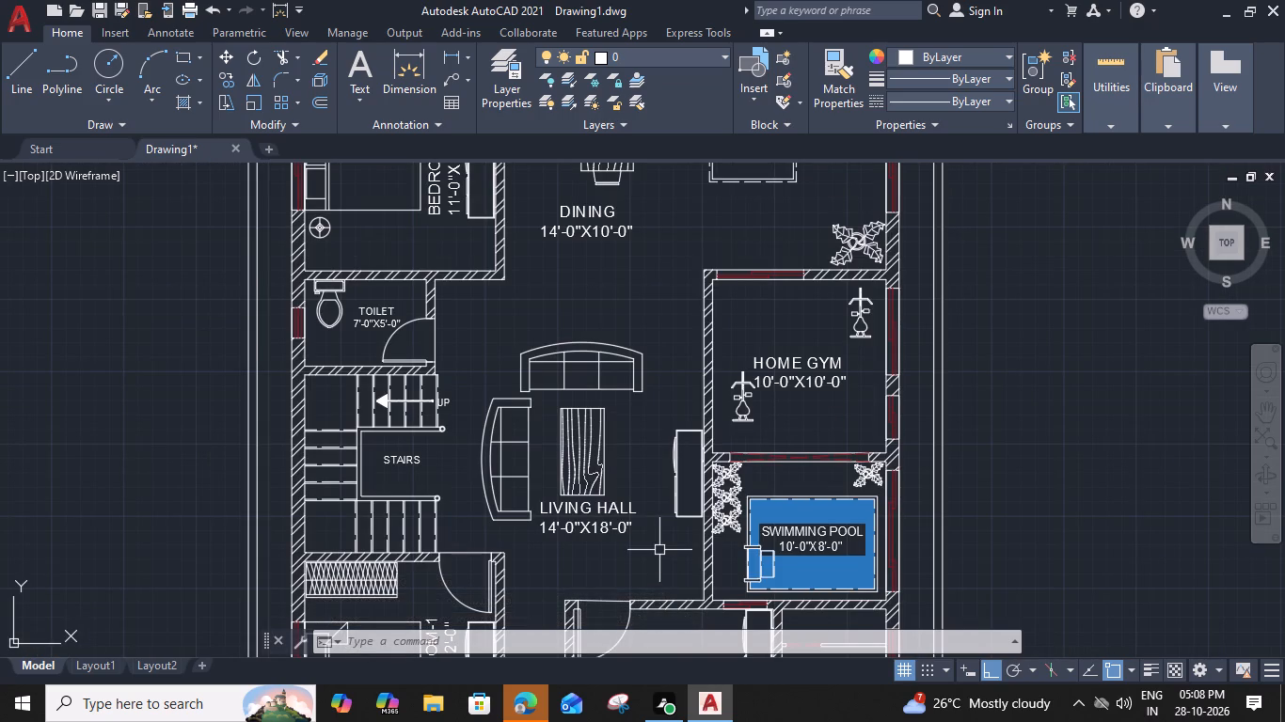
scroll(659, 543, "down", 1)
middle_click_drag(623, 416, 653, 519)
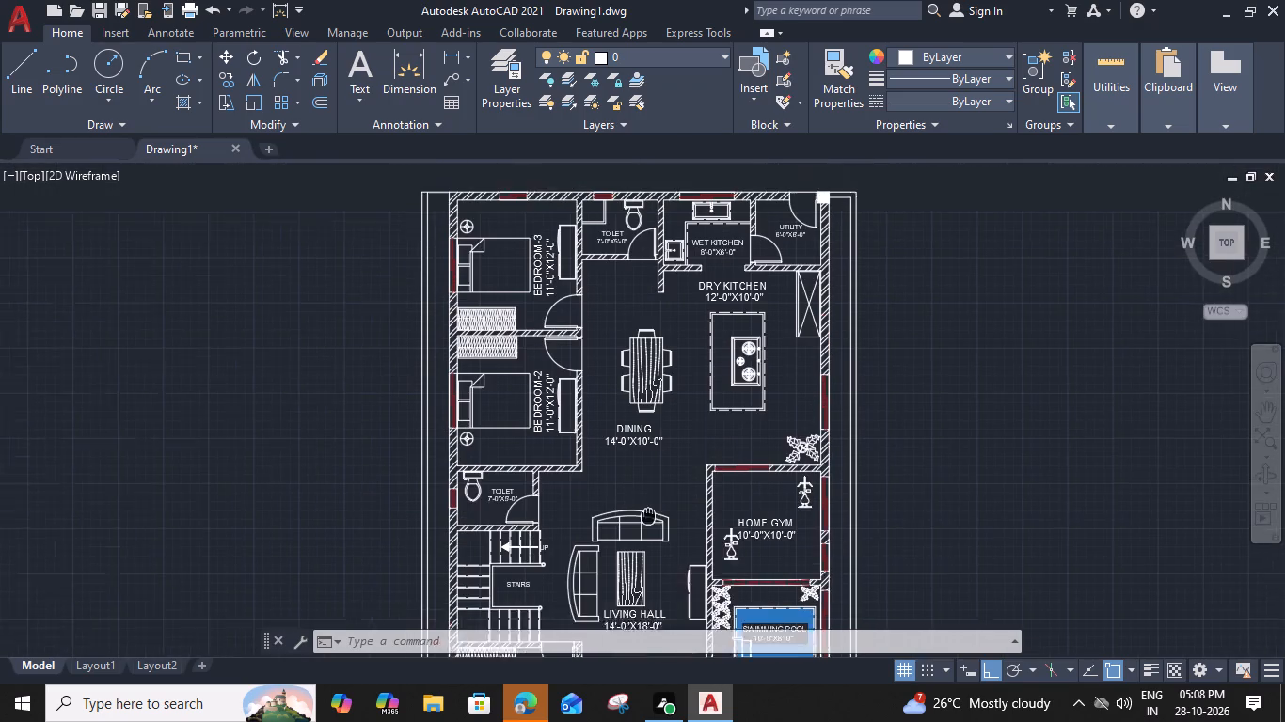
middle_click_drag(653, 519, 716, 248)
middle_click_drag(826, 543, 789, 468)
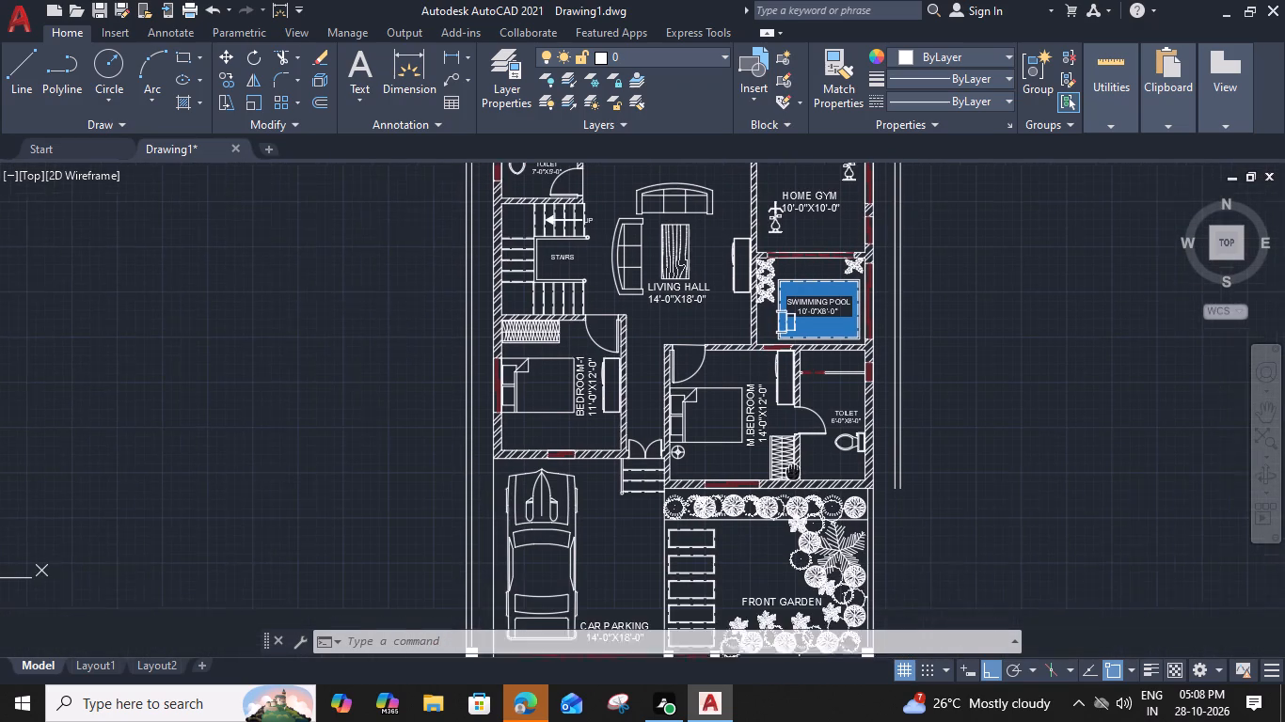
middle_click_drag(789, 468, 787, 466)
middle_click_drag(884, 548, 860, 505)
key("l")
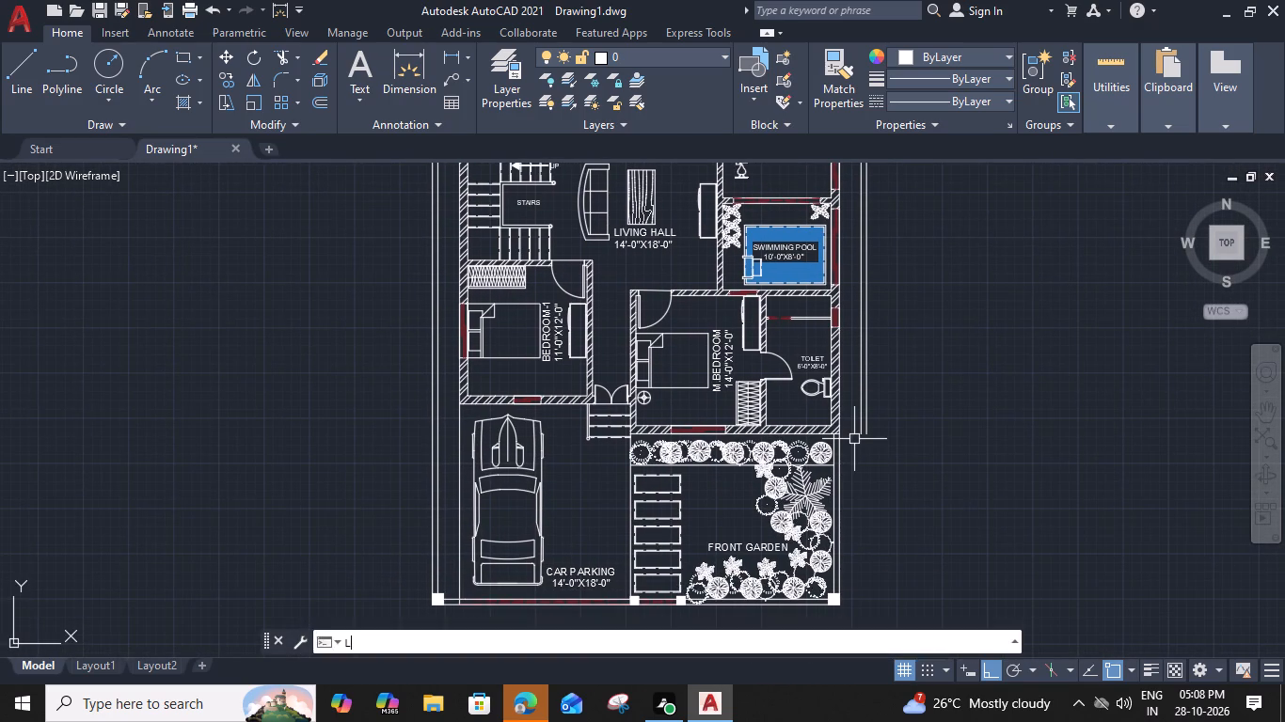
key("space")
scroll(855, 431, "up", 3)
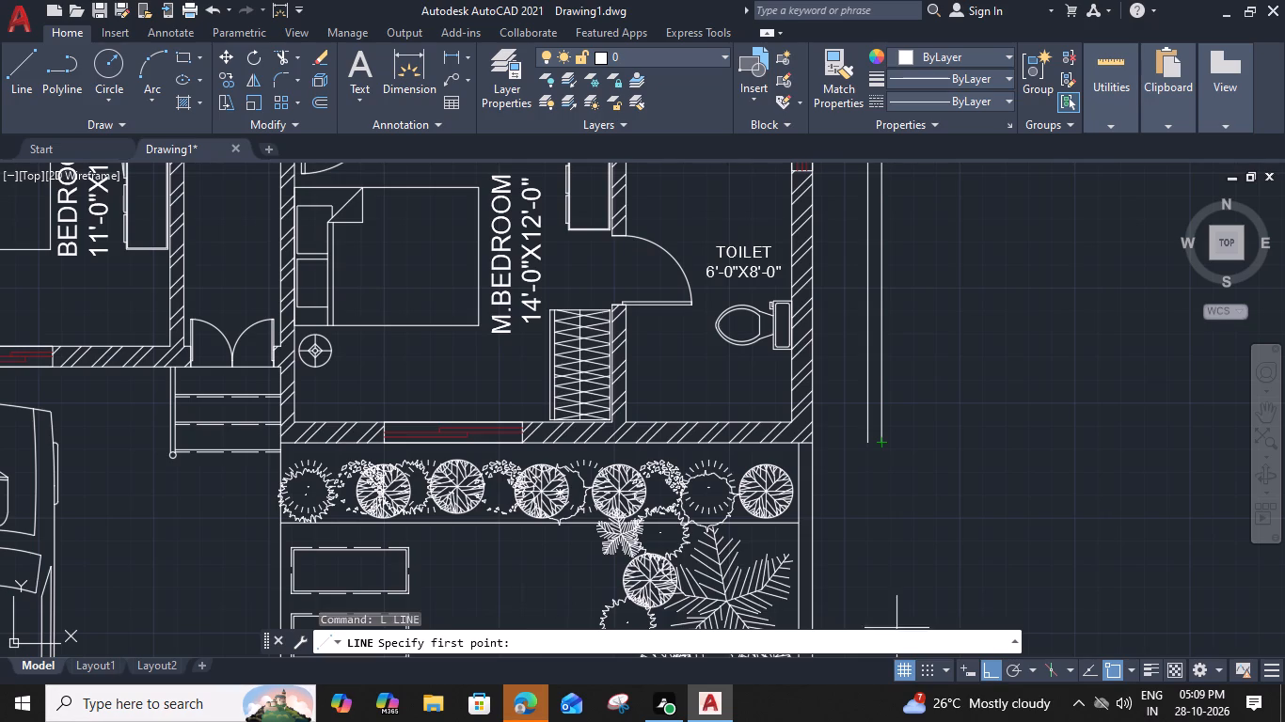
left_click(808, 448)
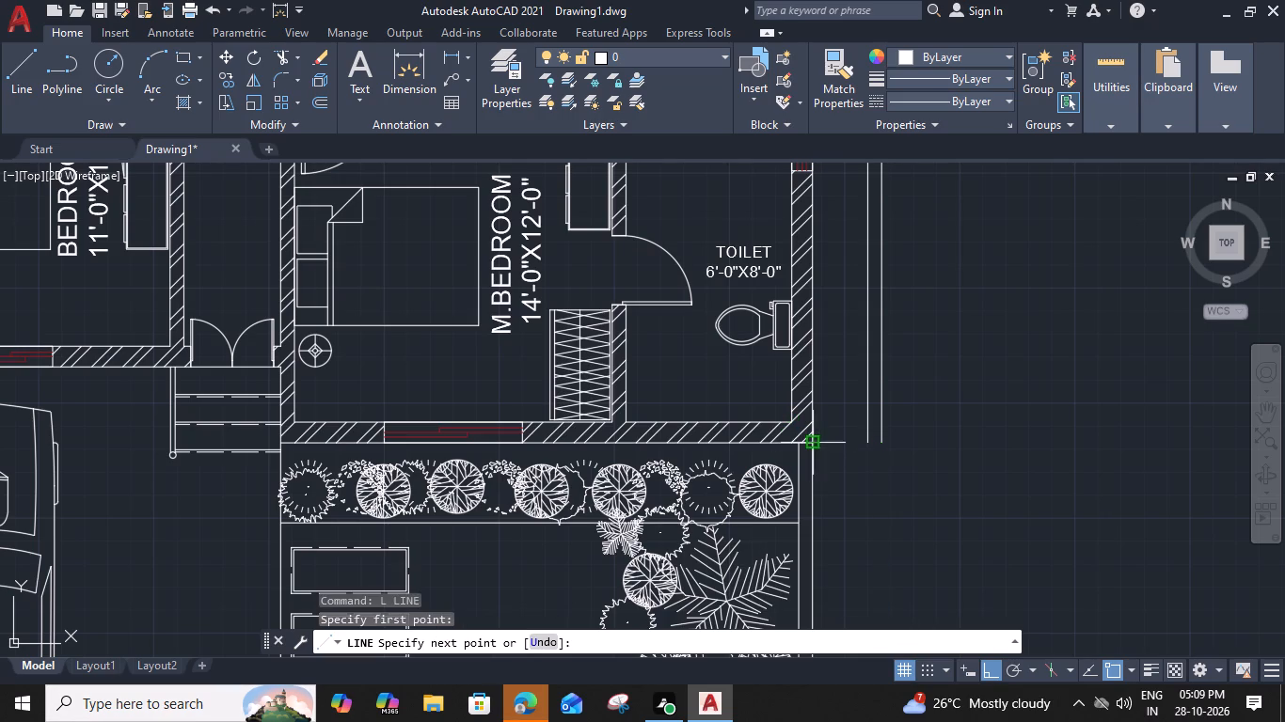
left_click(877, 446)
key("space")
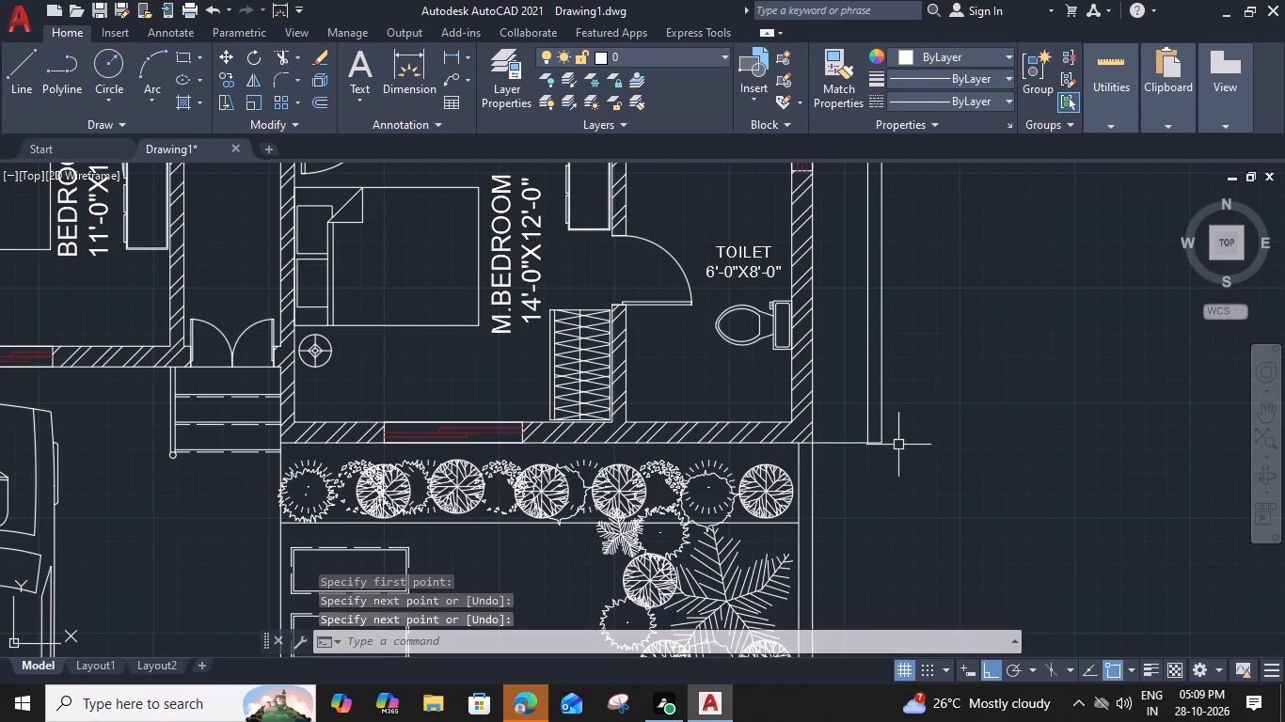
Move the Front Garden's two vertical side lines horizontally outward to align with the outer boundary lines above.
middle_click_drag(905, 487, 903, 334)
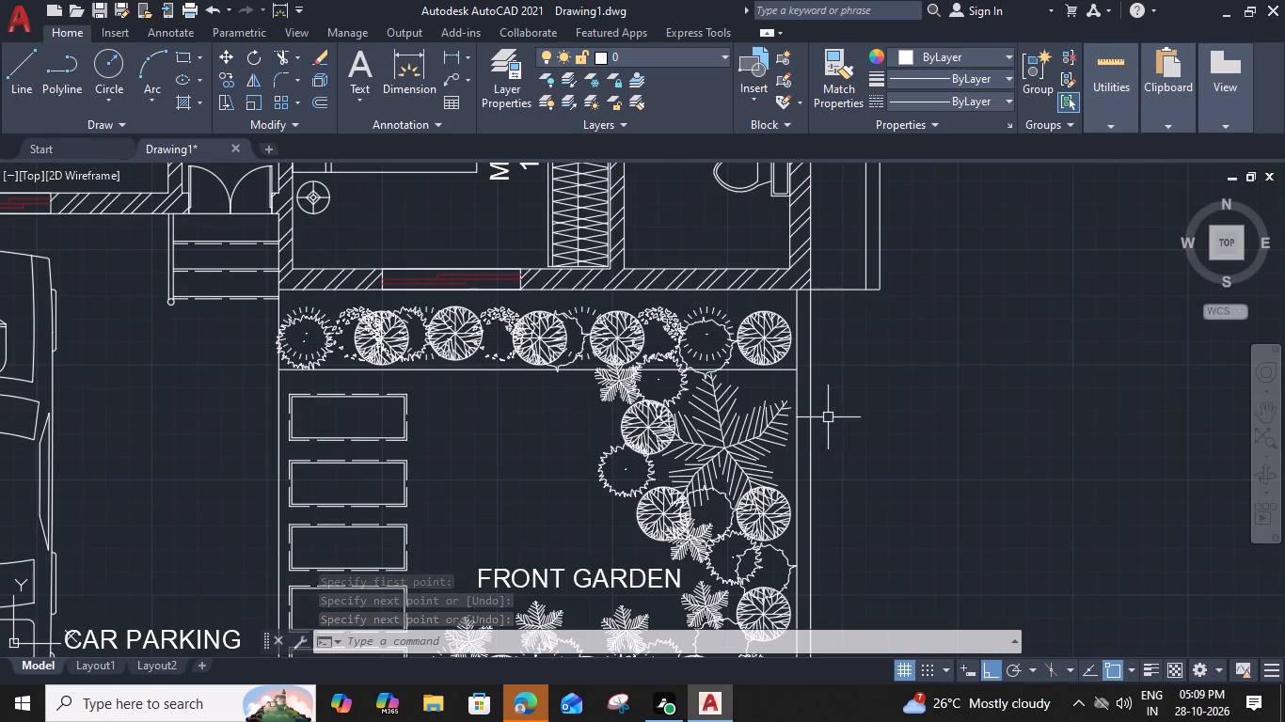
scroll(840, 455, "down", 1)
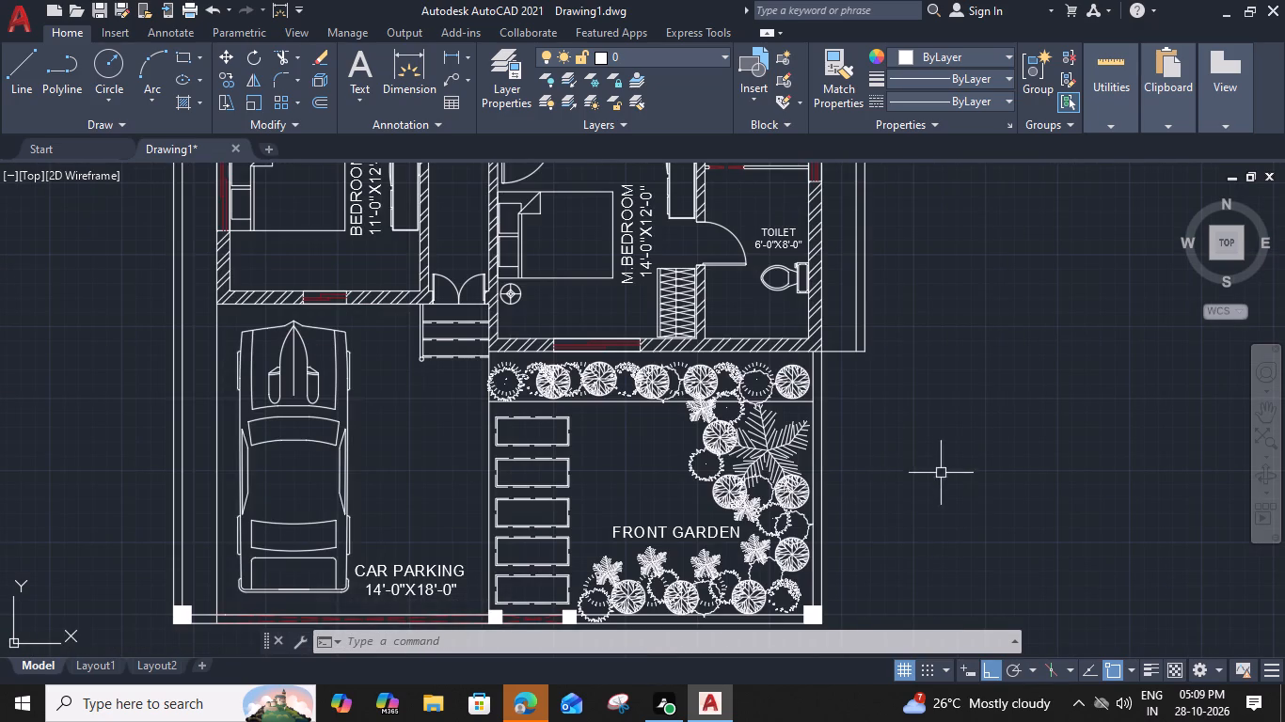
left_click(855, 457)
left_click(803, 476)
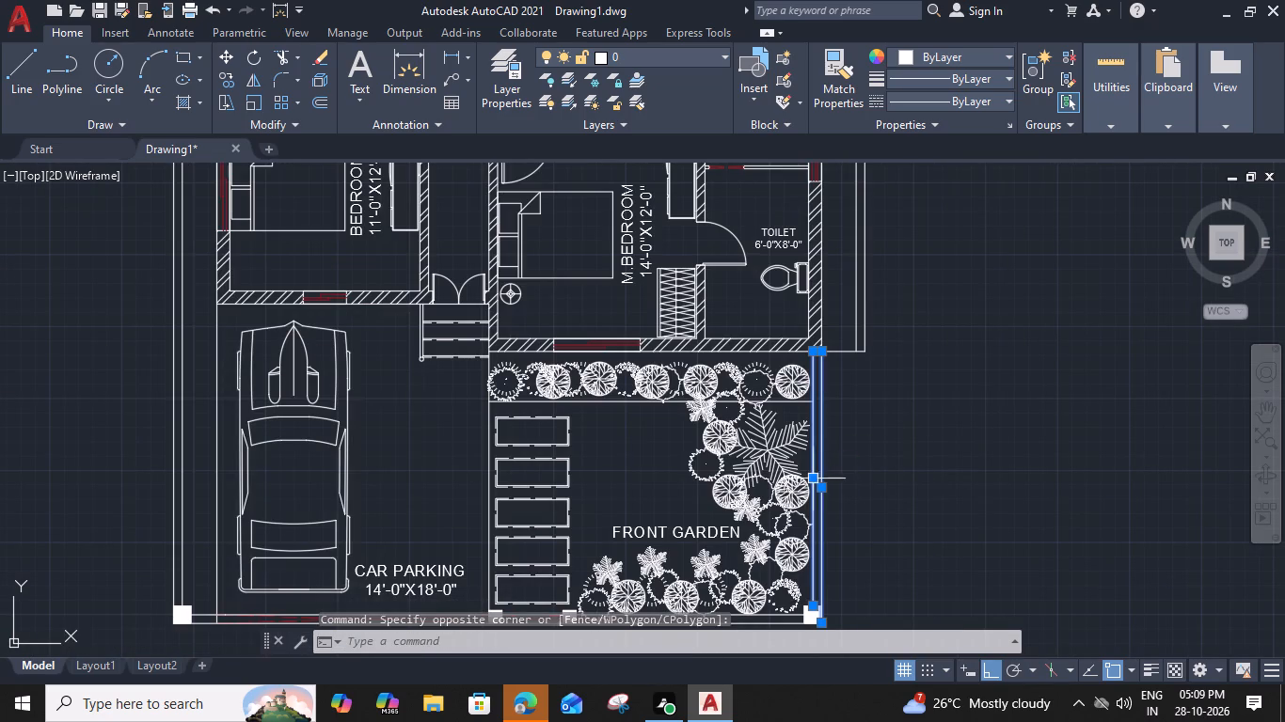
type("M")
key("space")
scroll(852, 369, "up", 2)
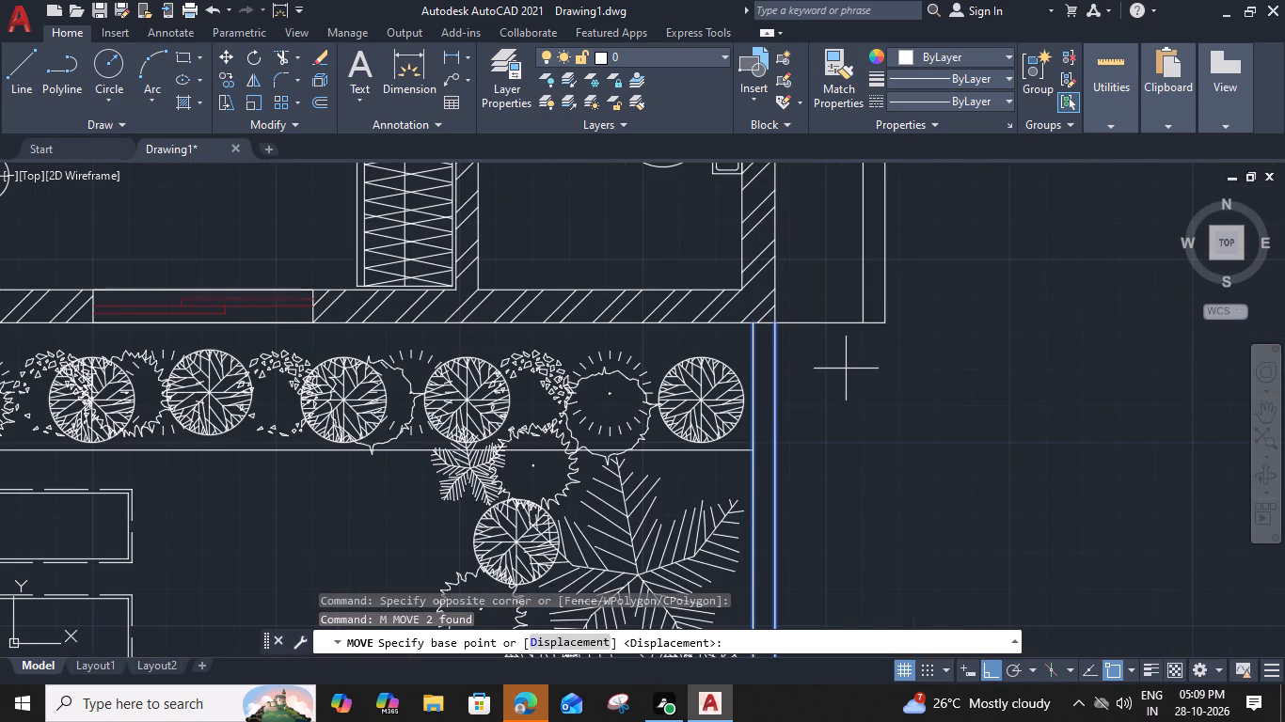
left_click(777, 323)
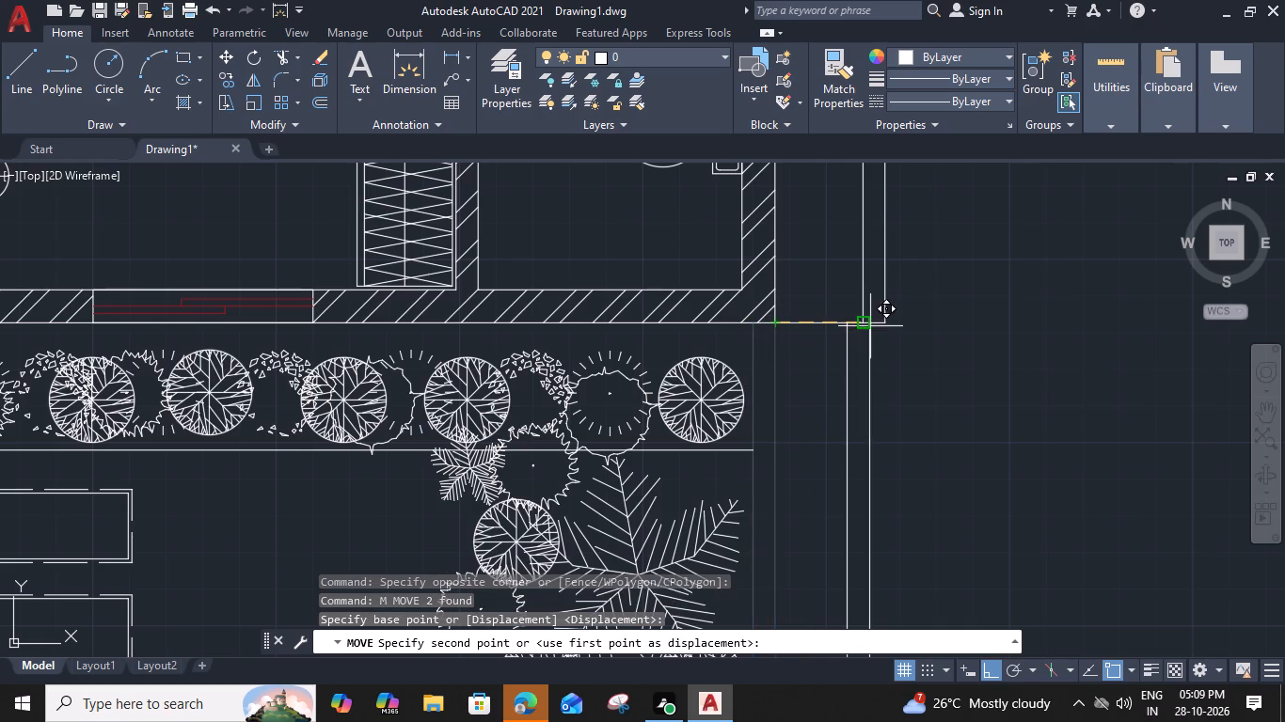
left_click(881, 327)
Move the filled corner column of the Front Garden straight up, clear of the ends of the front boundary lines.
scroll(881, 327, "down", 2)
middle_click_drag(905, 470, 909, 453)
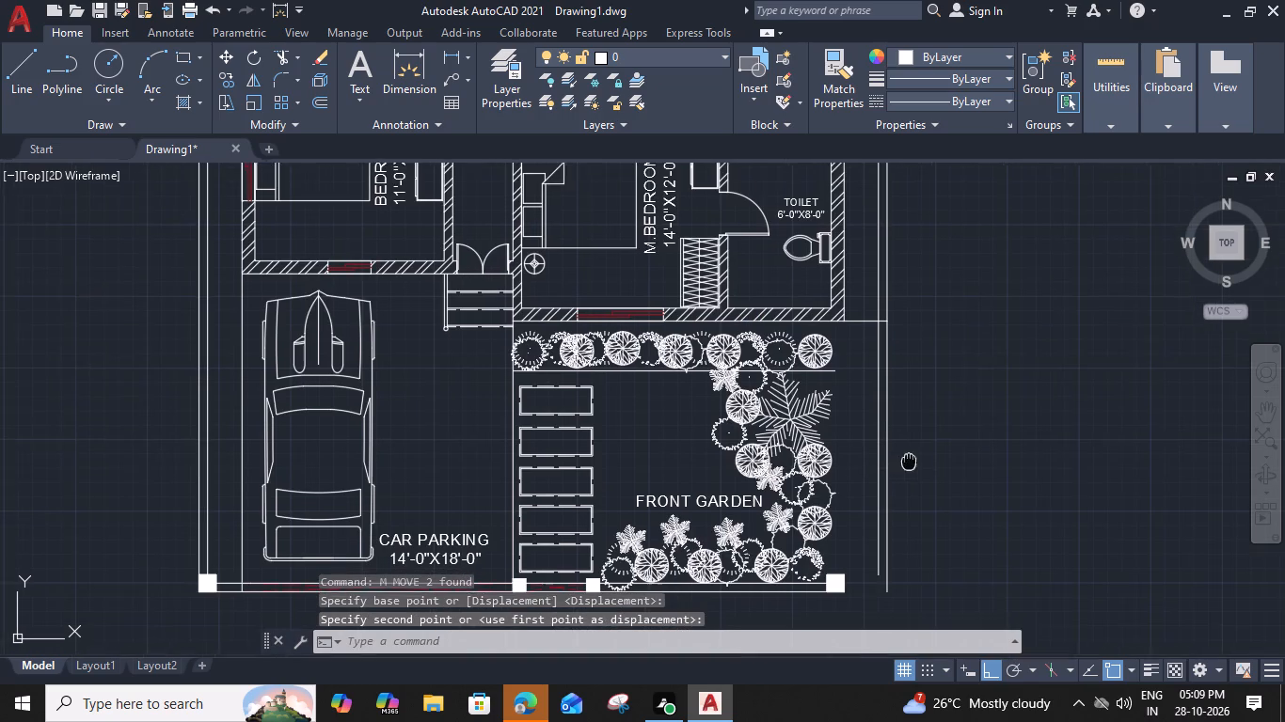
middle_click_drag(909, 453, 905, 428)
scroll(840, 562, "up", 3)
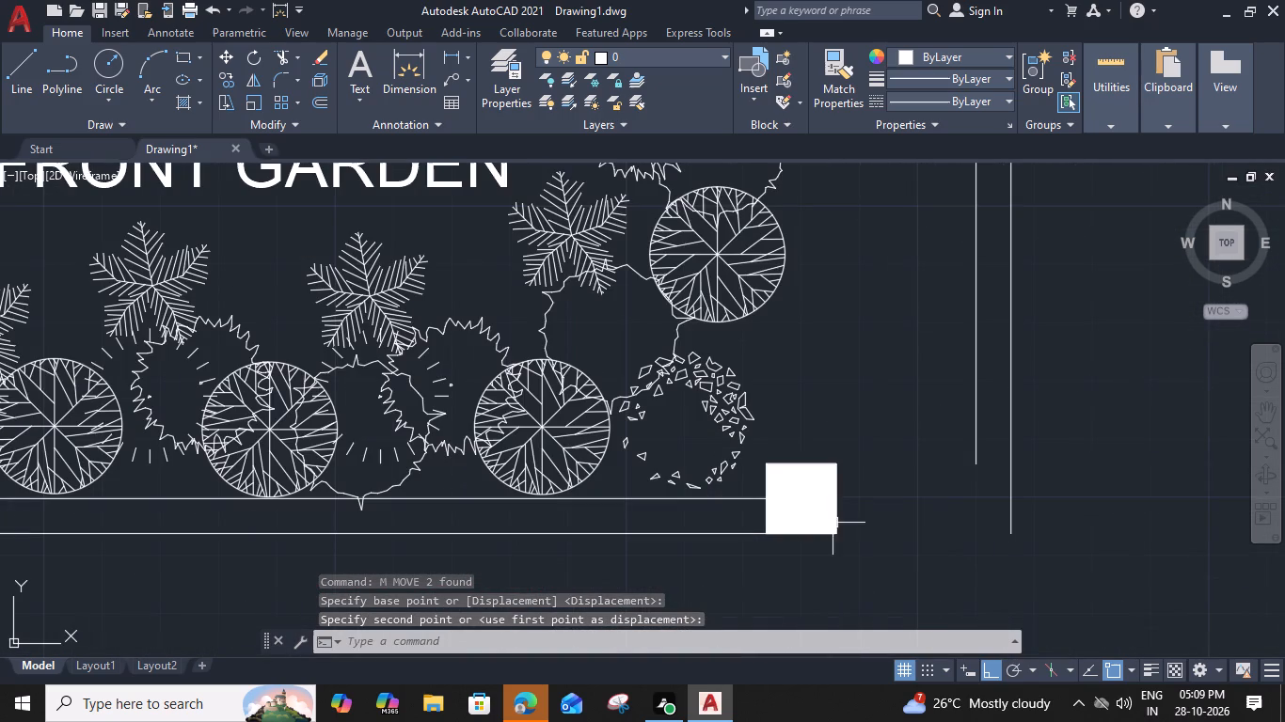
left_click(849, 442)
left_click(822, 480)
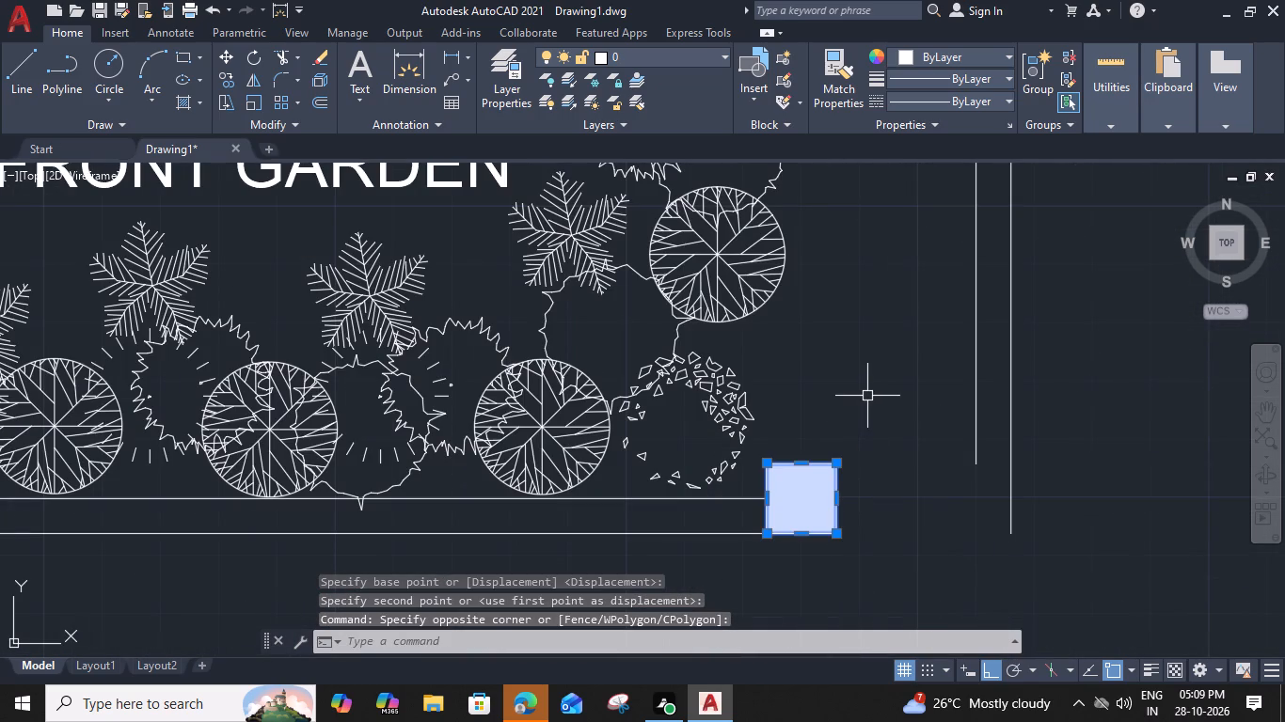
key("m")
key("space")
left_click(841, 465)
left_click(847, 386)
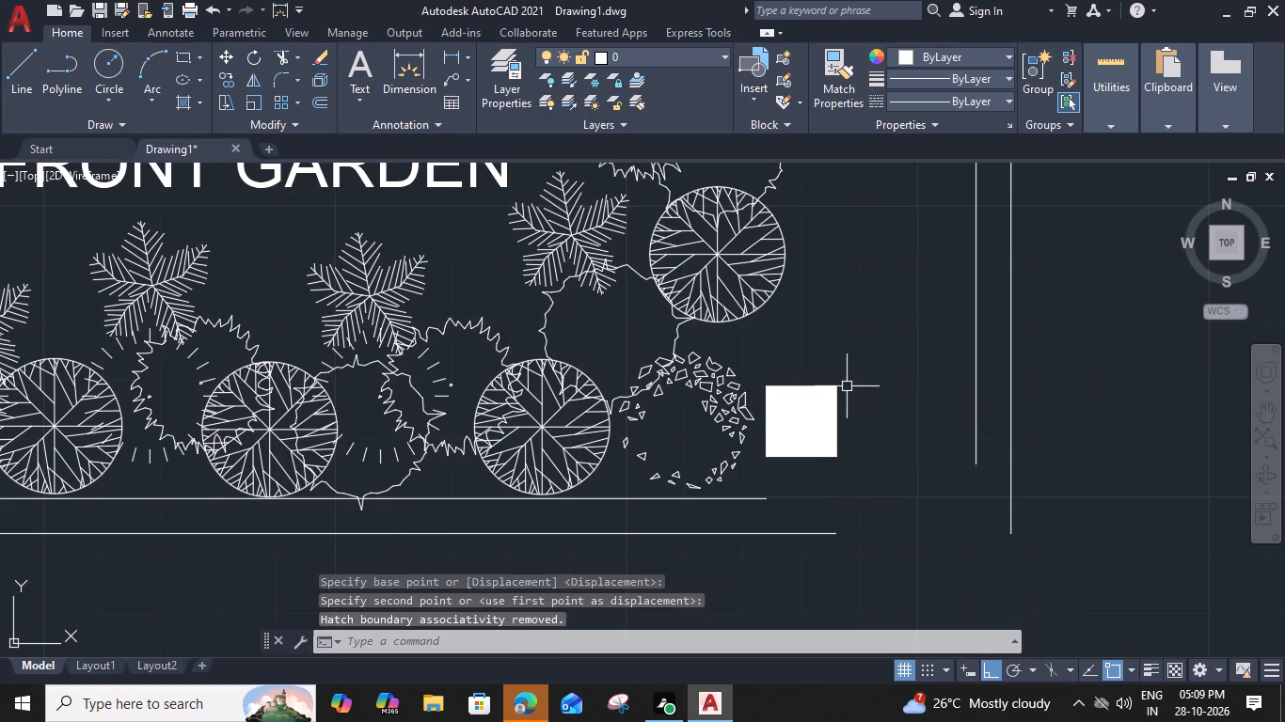
Fillet the inner and outer front boundary lines with their matching relocated side lines to close the garden corner.
key("f")
key("space")
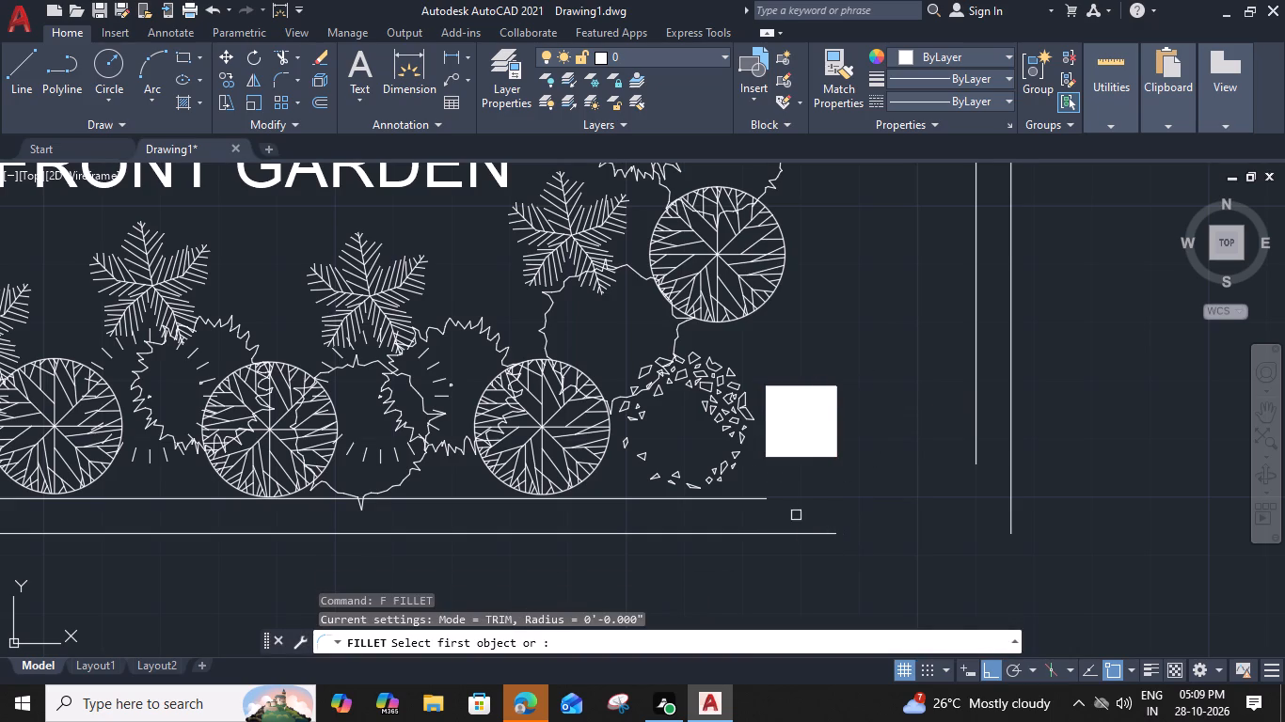
left_click(741, 501)
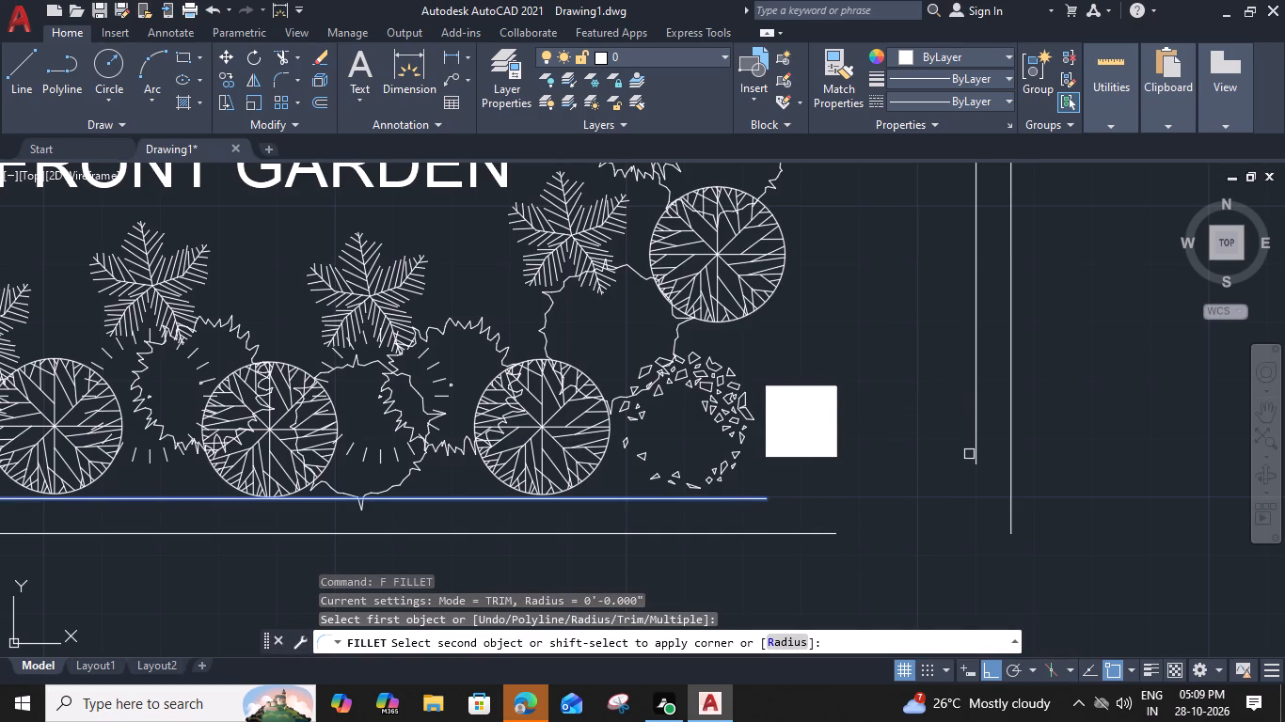
left_click(976, 452)
key("space")
left_click(820, 532)
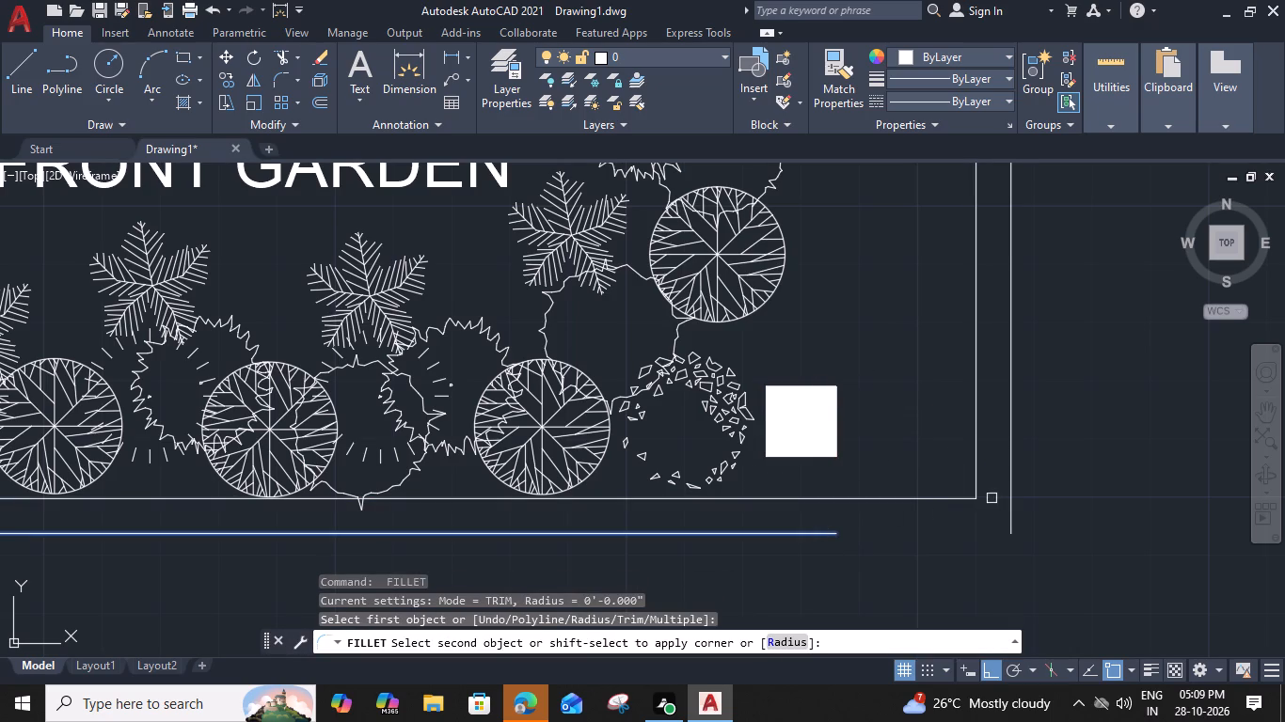
left_click(1009, 503)
key("Escape")
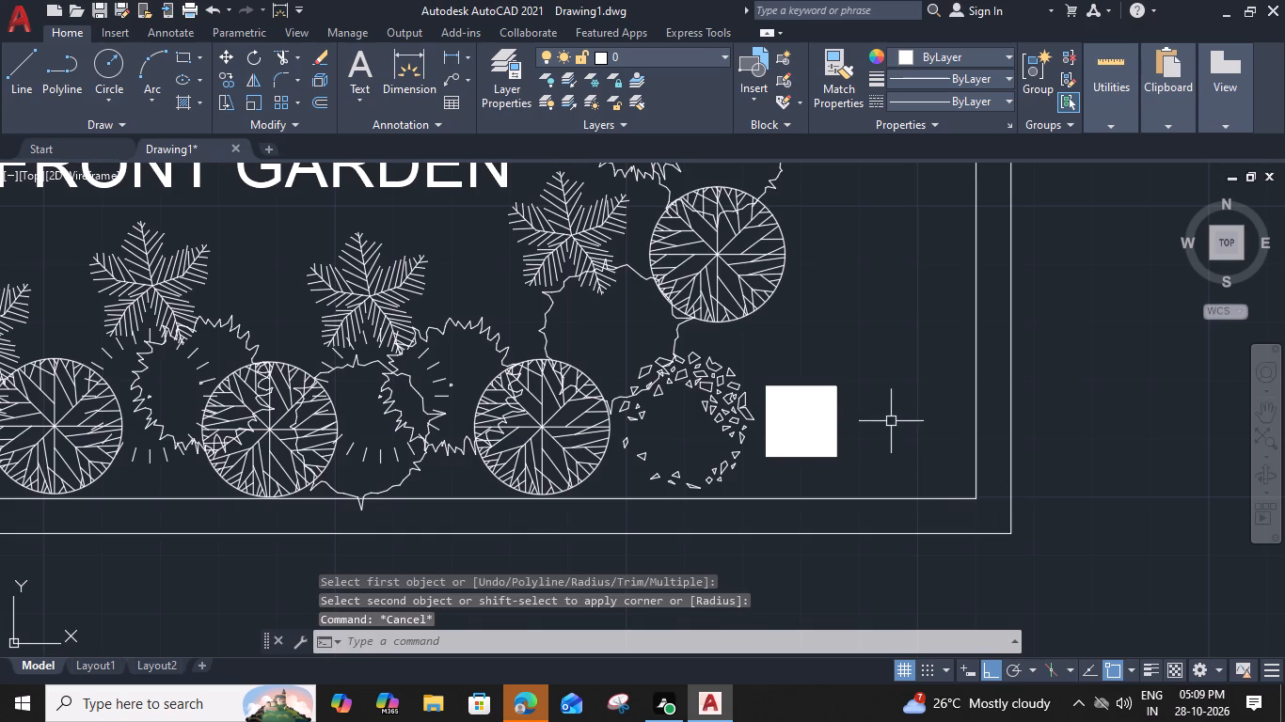
Move the filled column from its temporary spot onto the new outer corner of the Front Garden boundary.
left_click_drag(860, 344, 852, 364)
left_click(801, 473)
type("M")
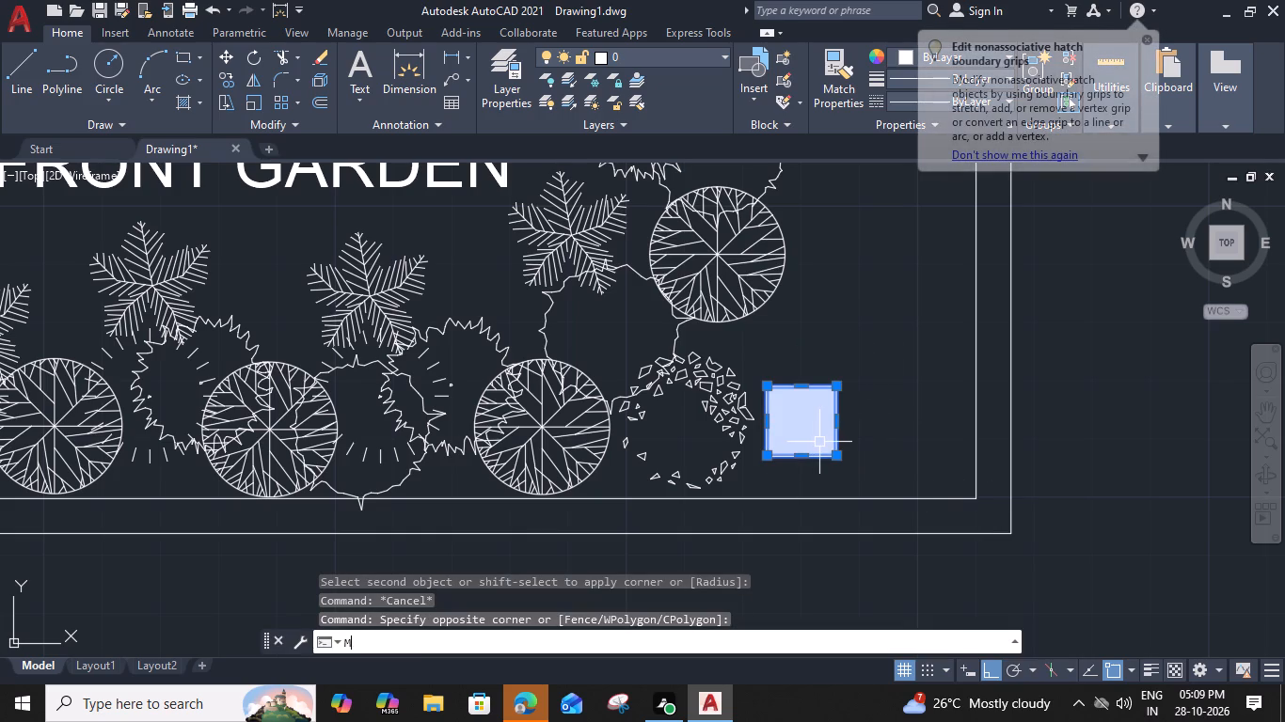
key("space")
left_click(835, 456)
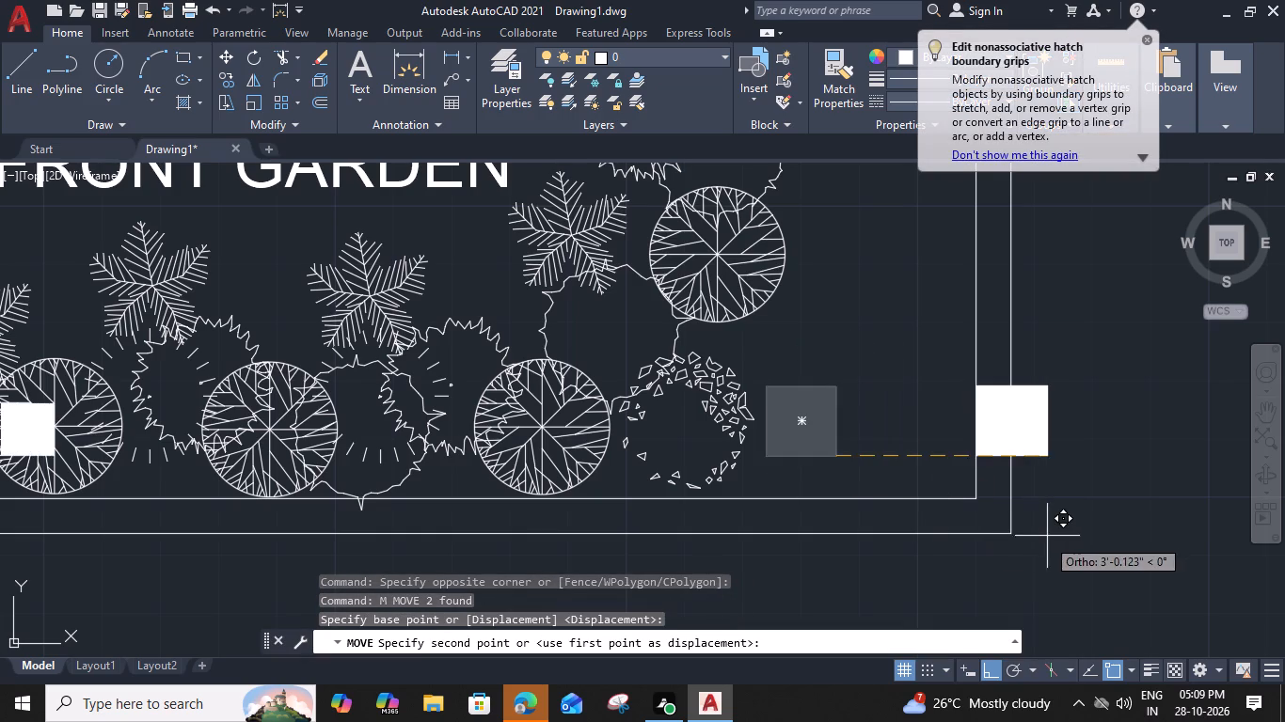
left_click(1016, 531)
Extend the horizontal line below the Front Garden's row of plants to the relocated inner side boundary.
scroll(944, 450, "down", 1)
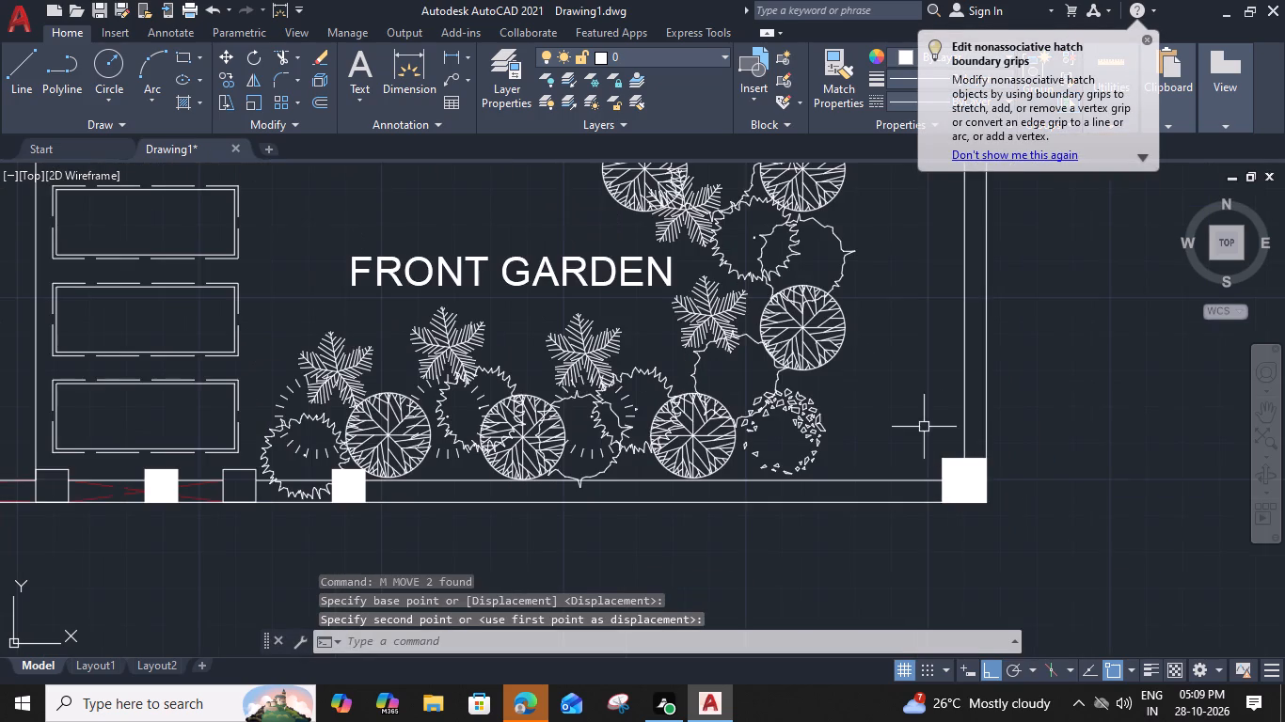
middle_click_drag(909, 396, 905, 469)
scroll(905, 461, "down", 3)
scroll(887, 353, "up", 2)
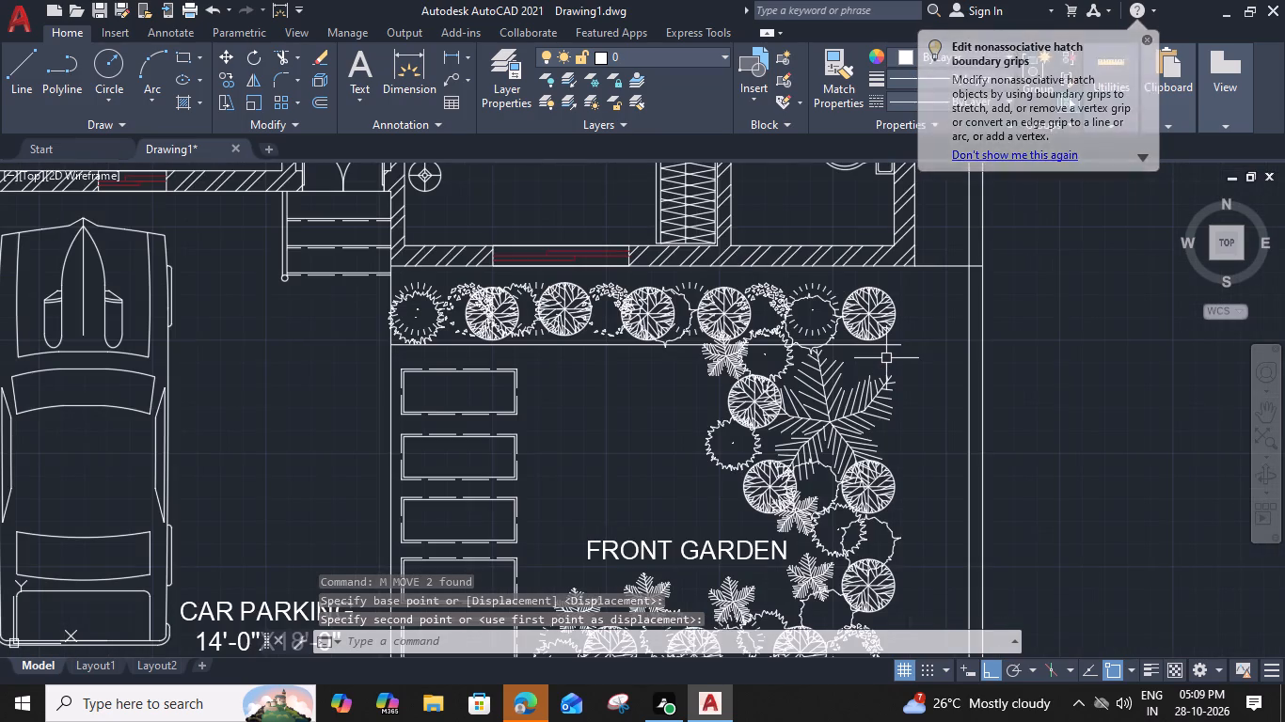
type("EX")
key("space")
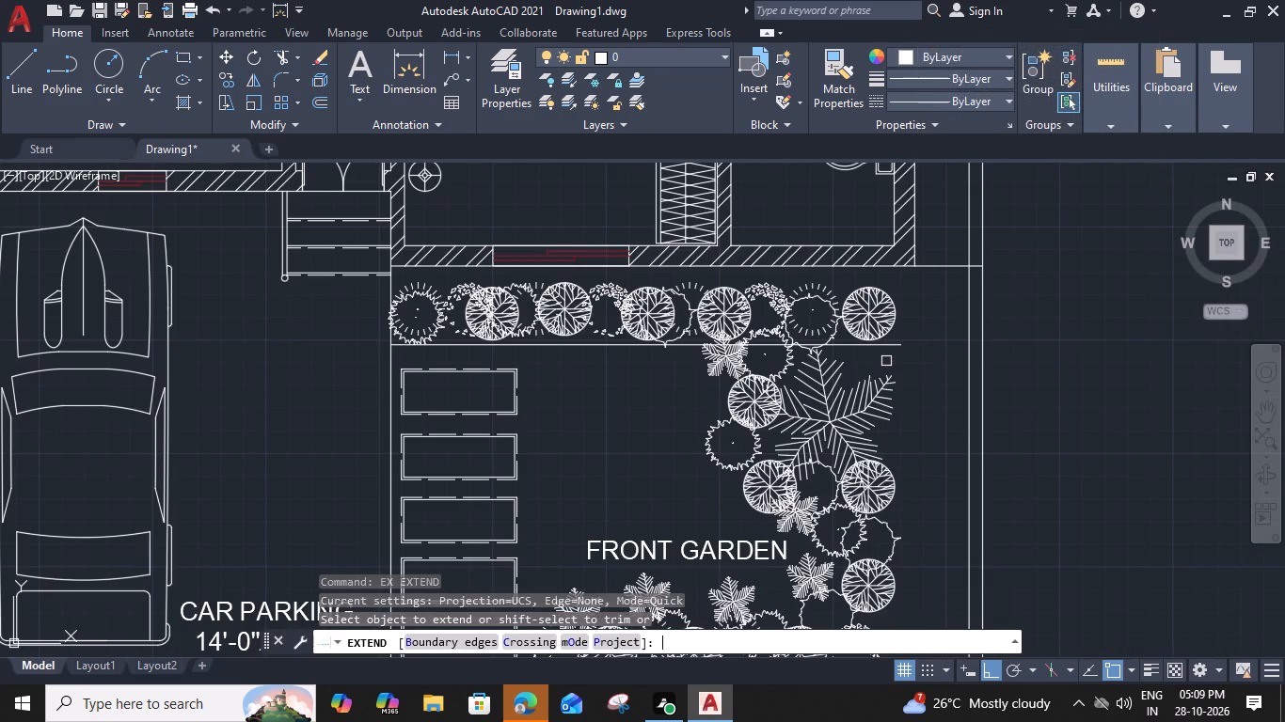
left_click(892, 348)
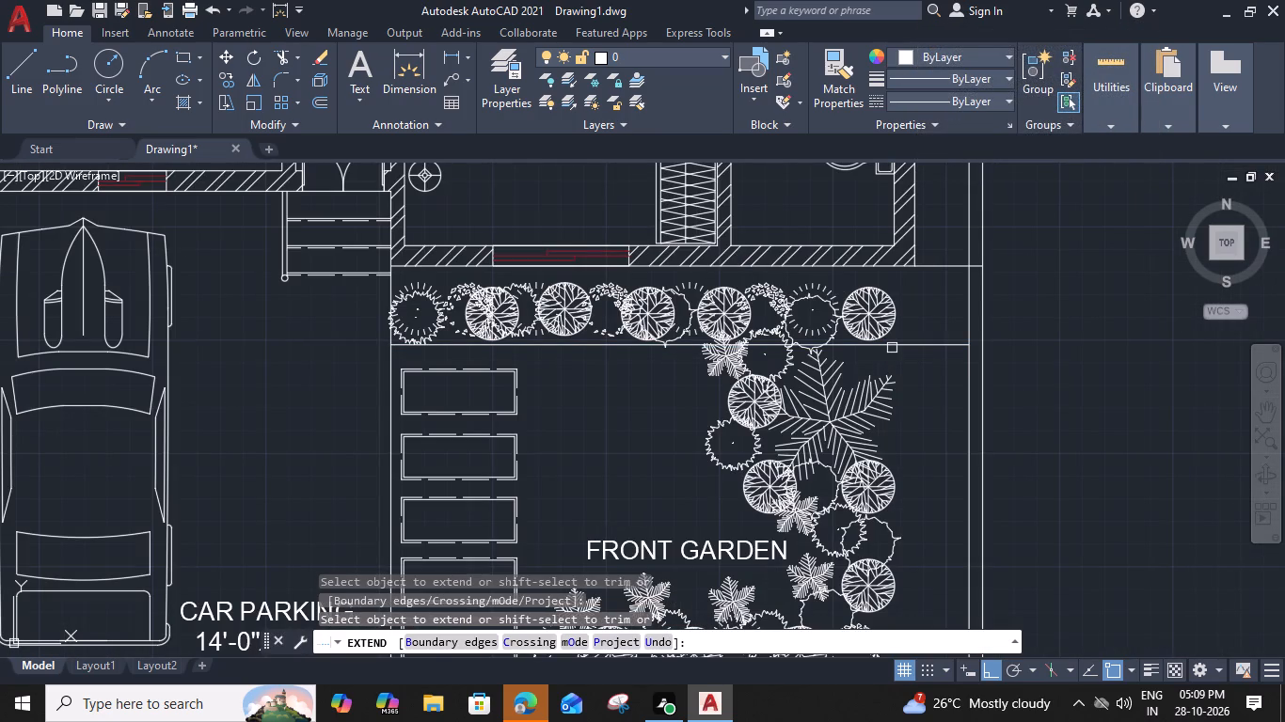
key("Escape")
Move the side and front plants together with the FRONT GARDEN label horizontally toward the relocated side boundary.
scroll(903, 383, "down", 1)
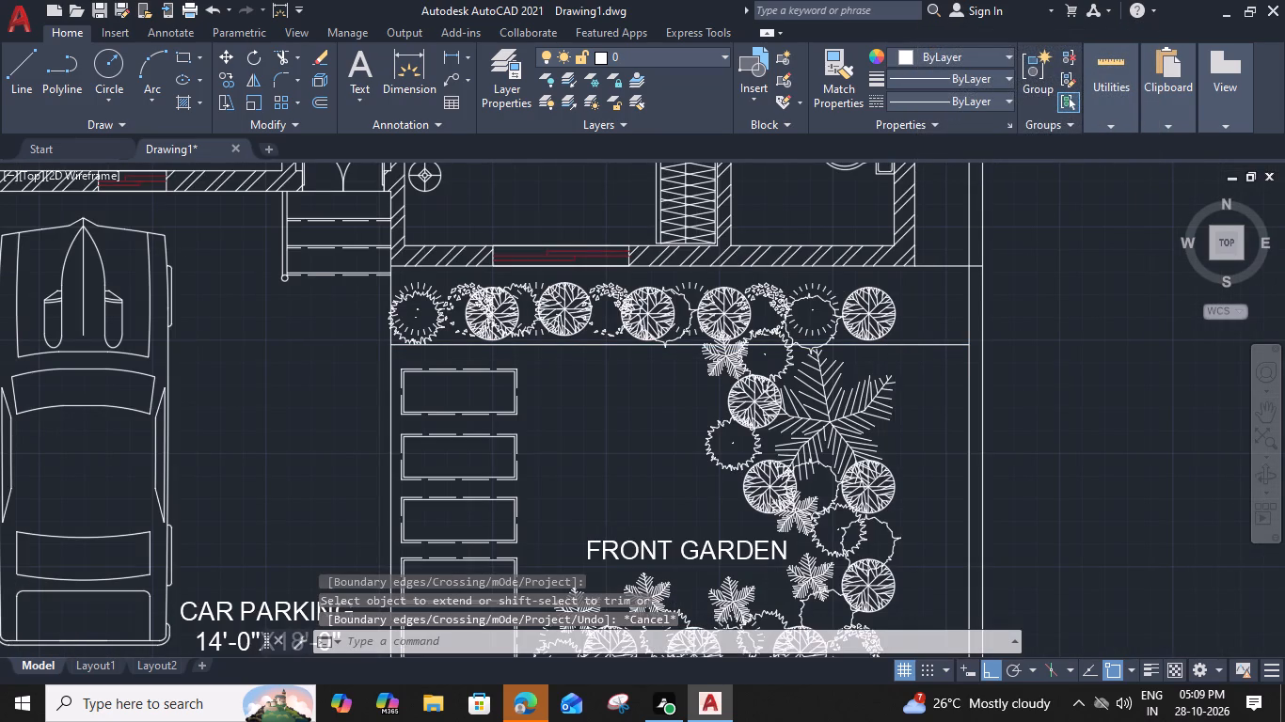
left_click(904, 377)
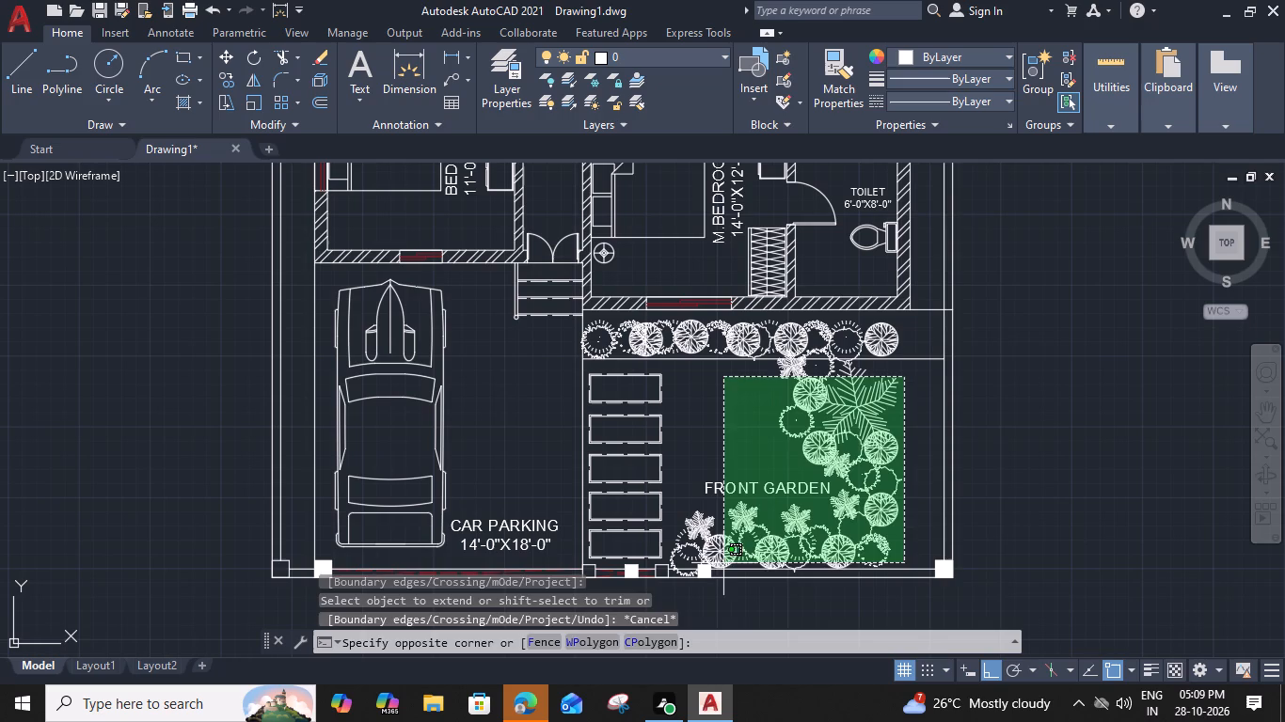
left_click(721, 559)
key("m")
key("space")
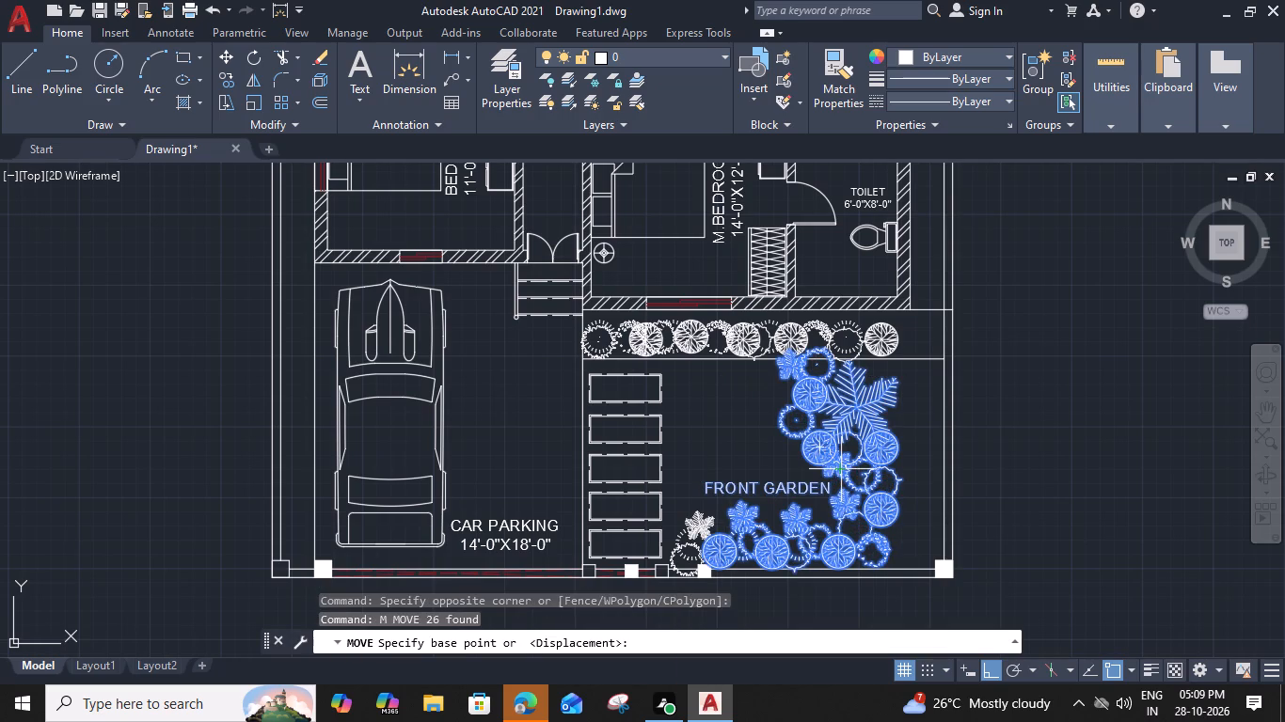
left_click(909, 373)
scroll(933, 381, "up", 2)
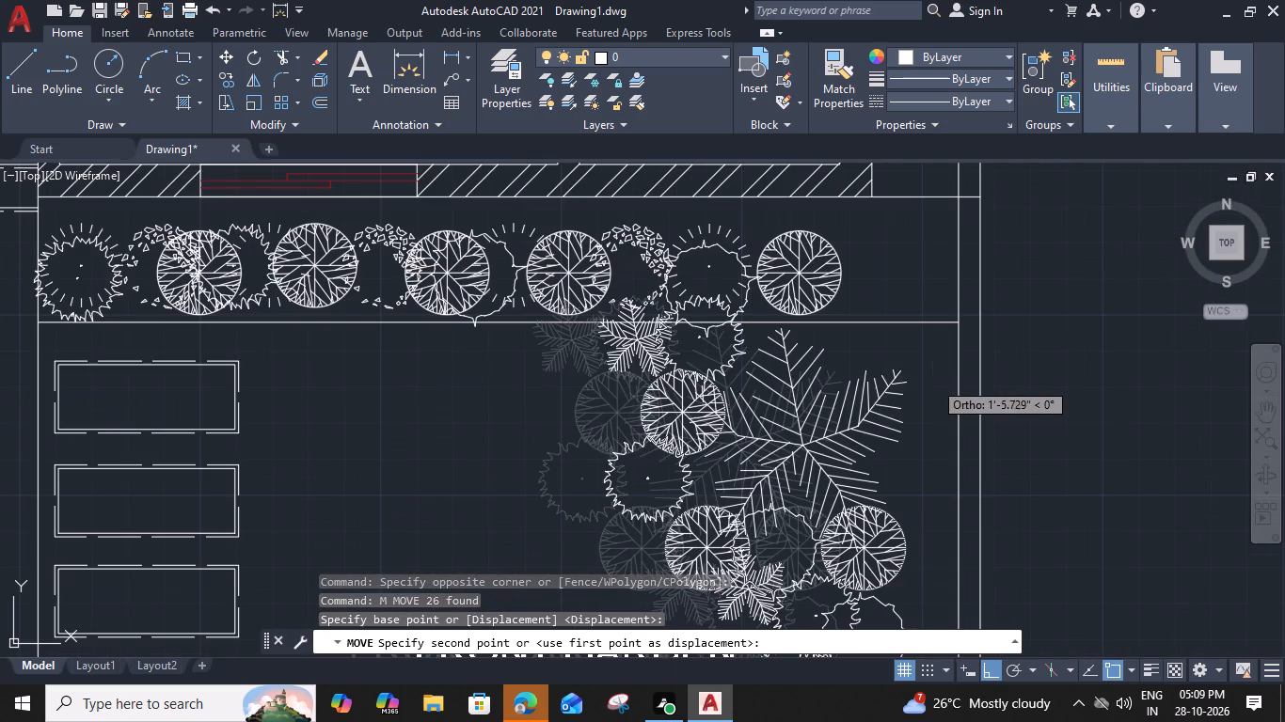
left_click(958, 363)
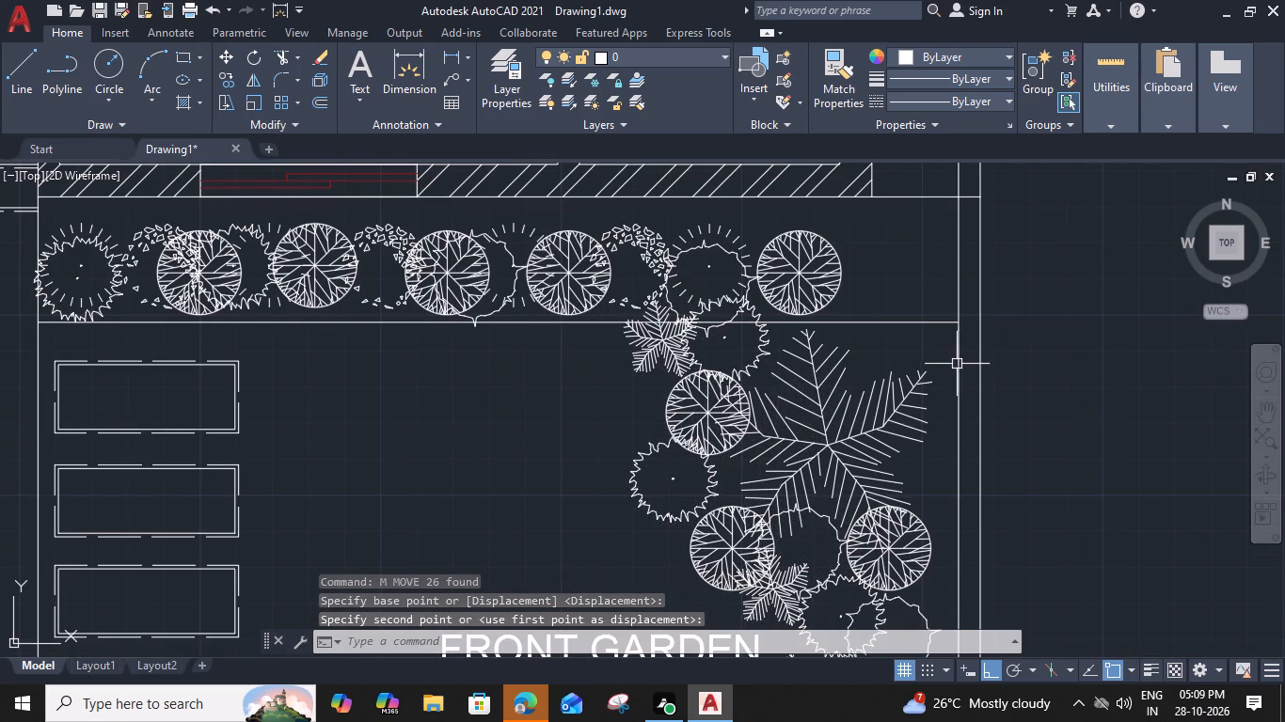
Move the same plants and FRONT GARDEN label slightly further outward, bringing the large palm up to the inner side boundary.
scroll(939, 366, "down", 2)
left_click(938, 356)
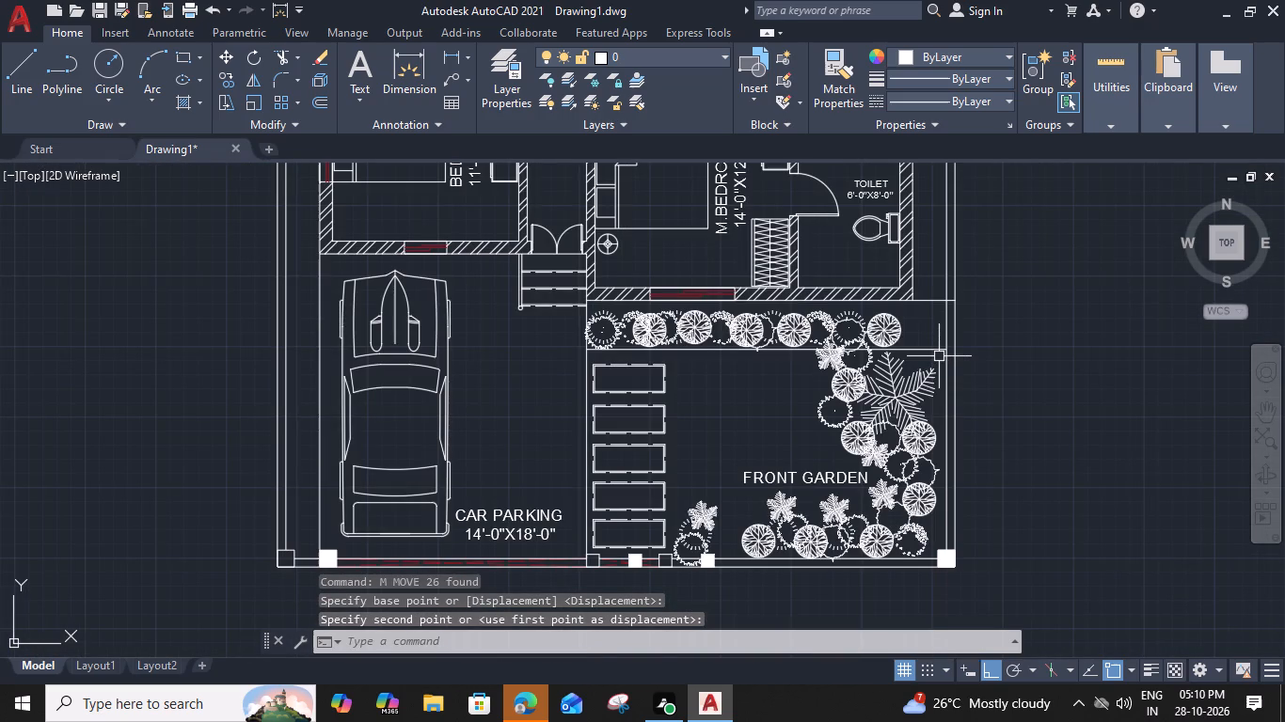
left_click(768, 541)
key("m")
key("space")
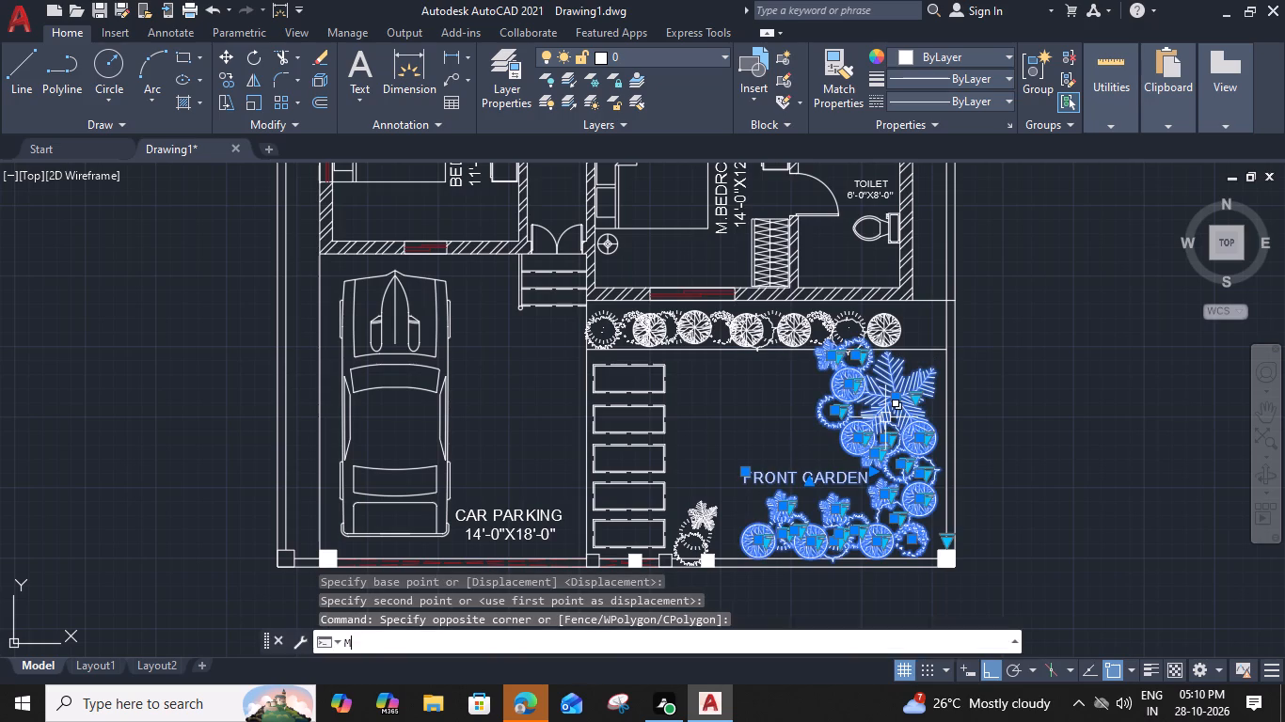
scroll(929, 317, "up", 3)
left_click(953, 526)
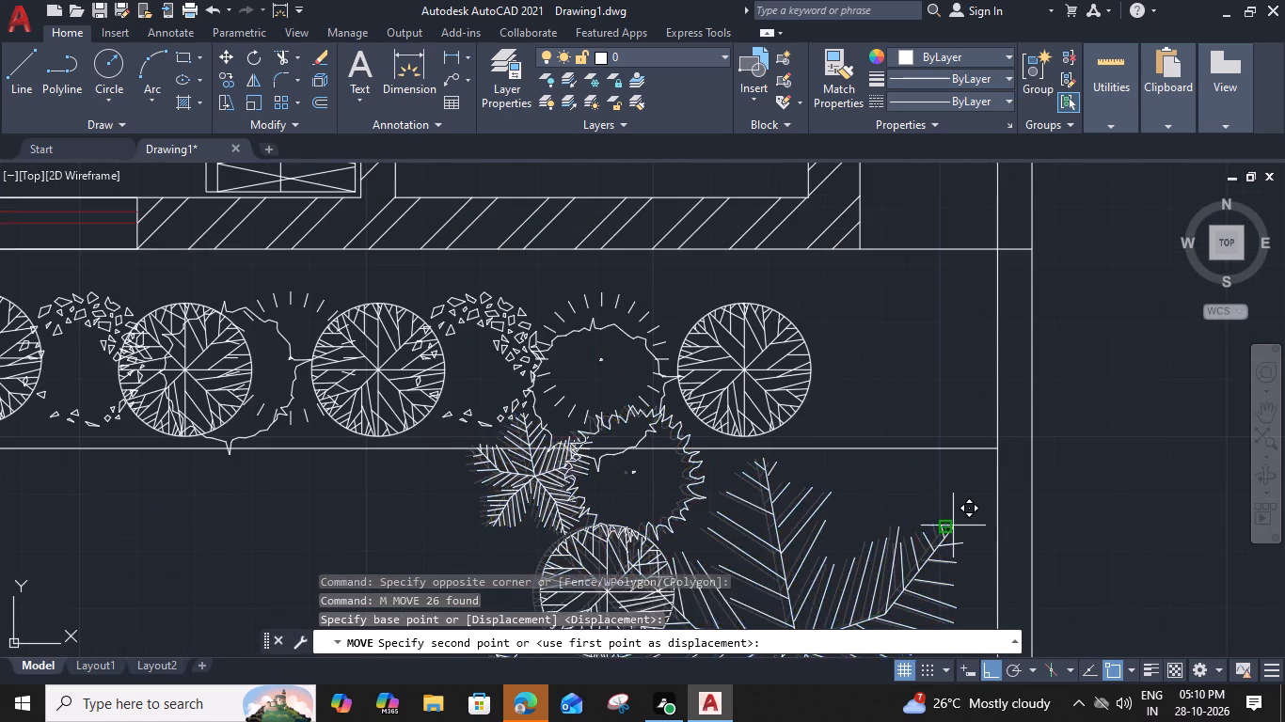
left_click(991, 522)
scroll(991, 522, "down", 2)
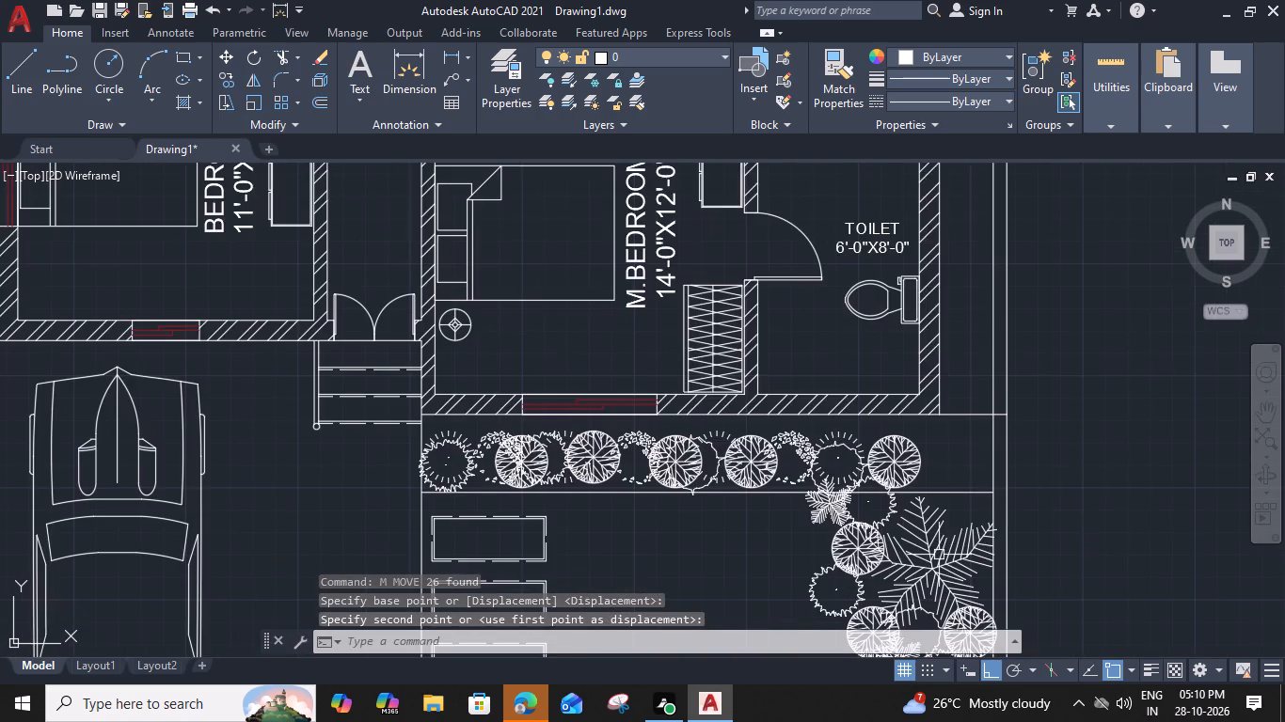
Move the three-plant cluster beside the stepping-stone path horizontally so it joins the Front Garden's bottom row of plants.
middle_click_drag(940, 555, 956, 487)
scroll(902, 487, "down", 1)
middle_click_drag(817, 503, 833, 383)
scroll(772, 492, "up", 2)
left_click(754, 452)
left_click(662, 556)
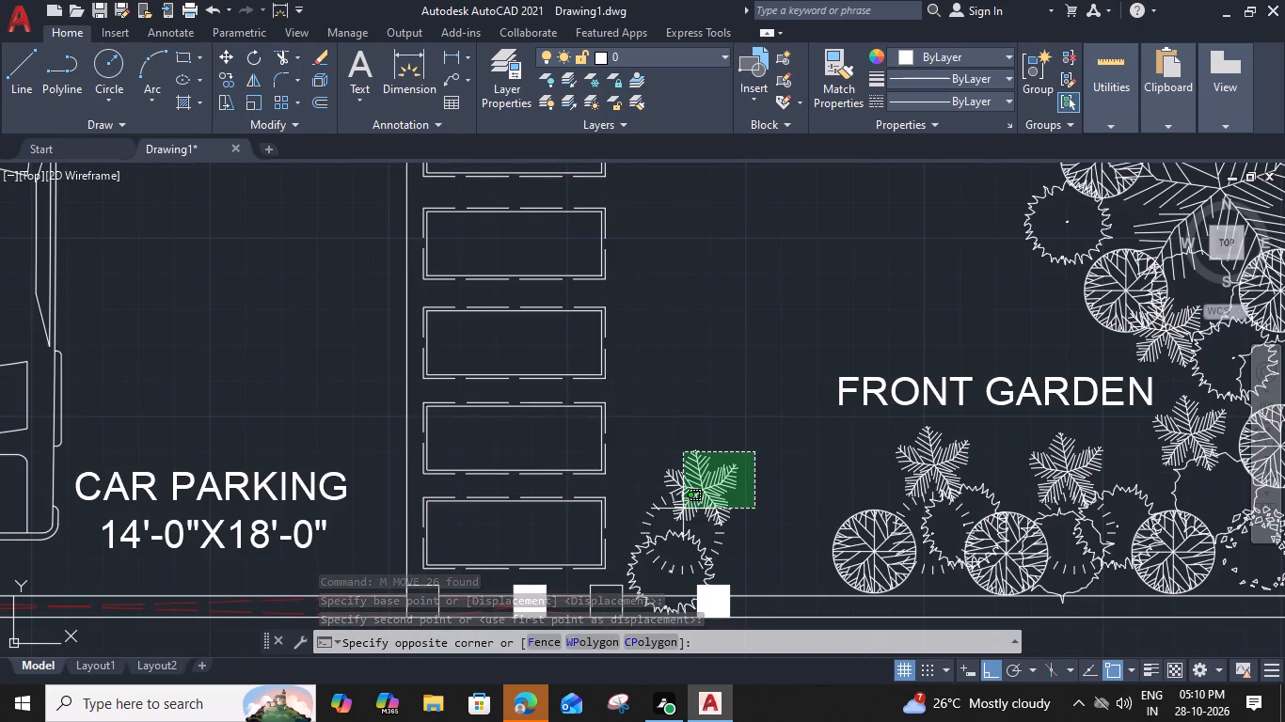
key("m")
key("space")
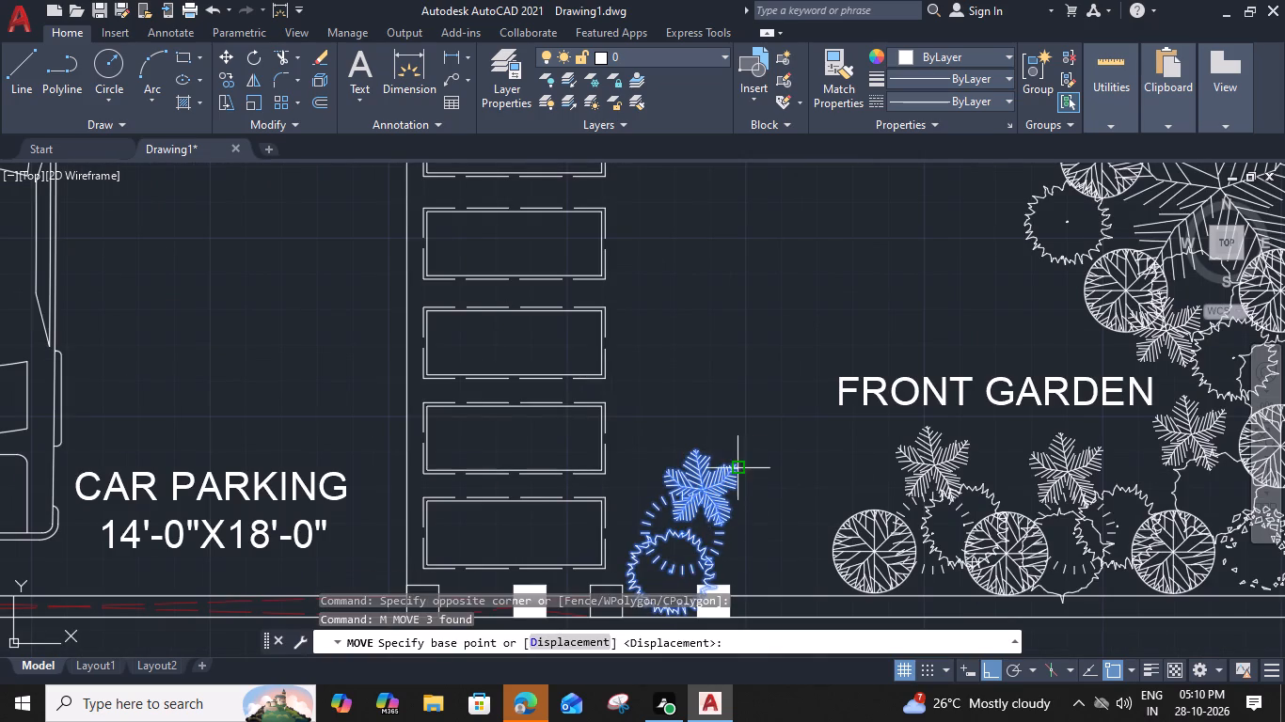
left_click(742, 467)
left_click(849, 463)
Copy the wavy-outline plant in the row below the master bedroom wall horizontally to the row's outer end, past the last round tree.
scroll(888, 467, "down", 2)
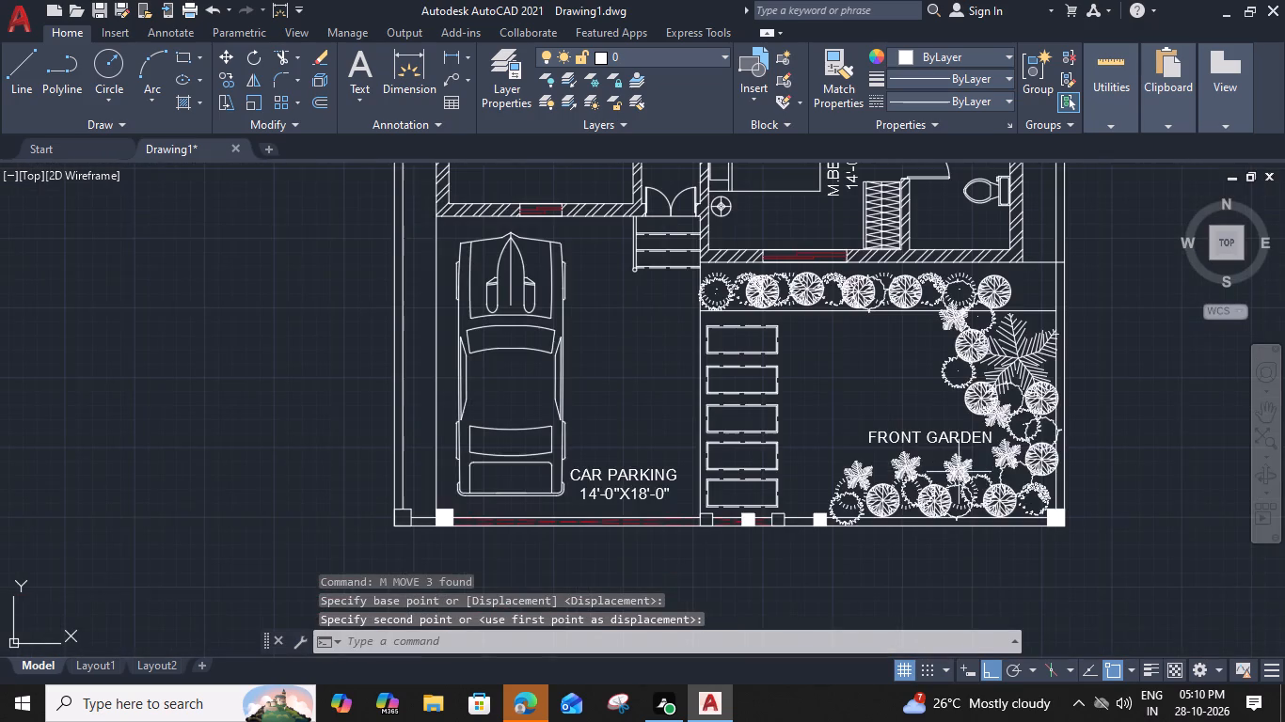
middle_click_drag(997, 465, 816, 566)
scroll(816, 390, "up", 2)
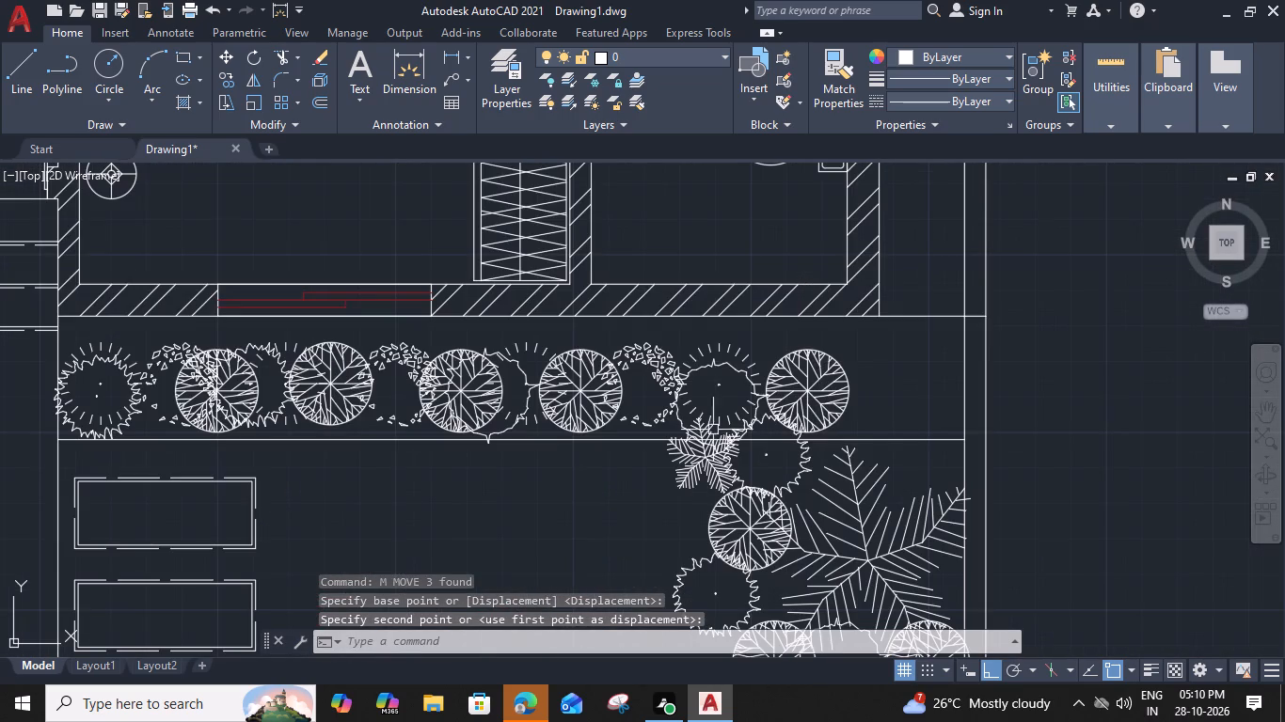
left_click(617, 406)
key("Escape")
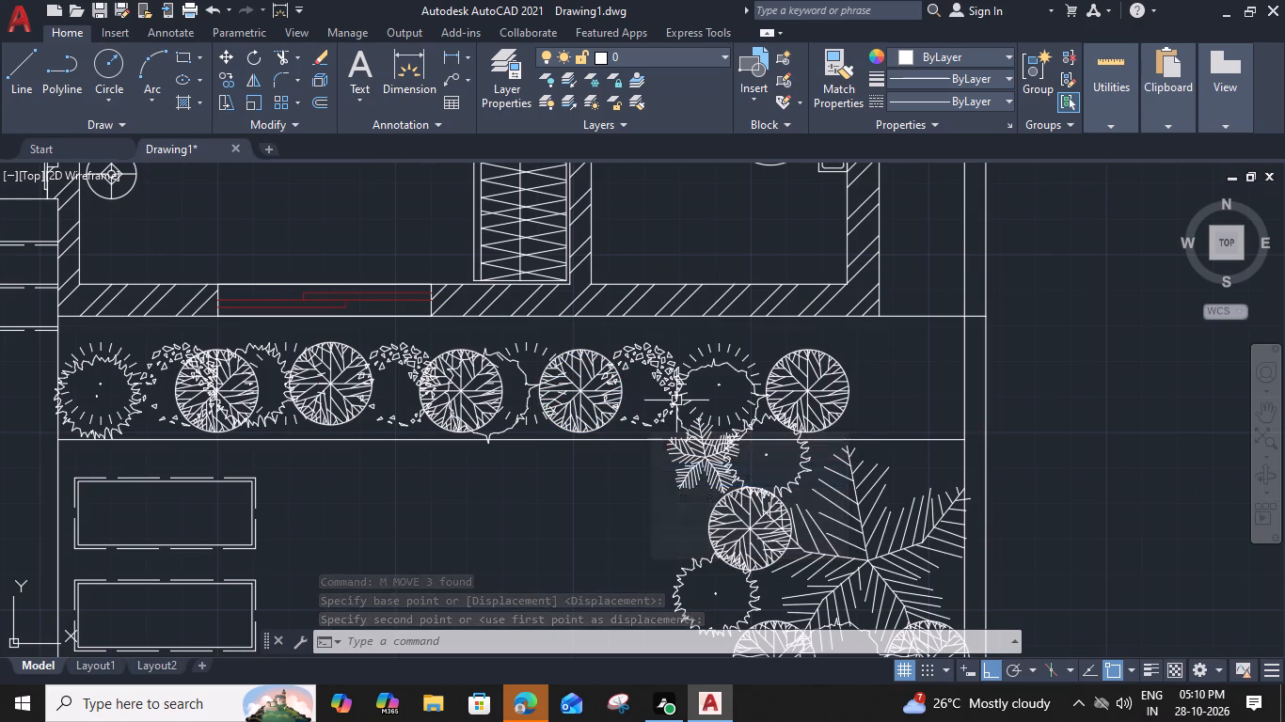
left_click(670, 407)
type("CO")
key("space")
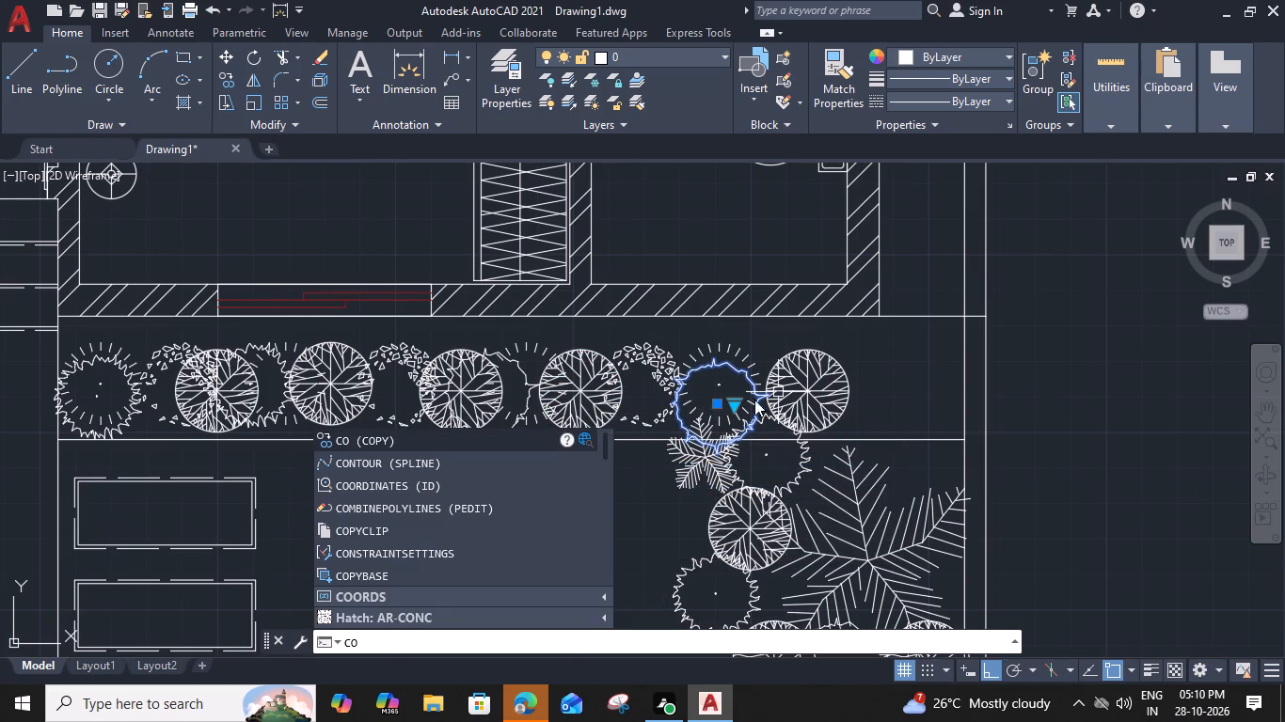
scroll(749, 398, "up", 1)
key("space")
left_click(781, 396)
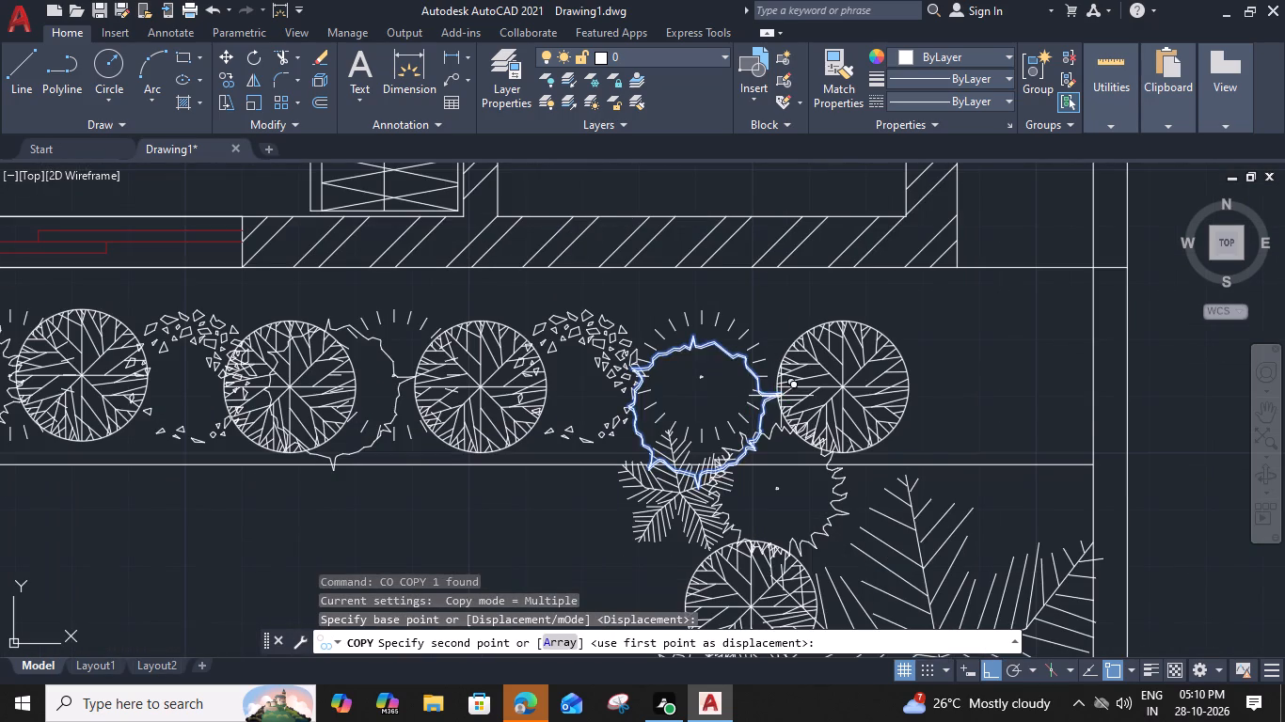
left_click(1040, 384)
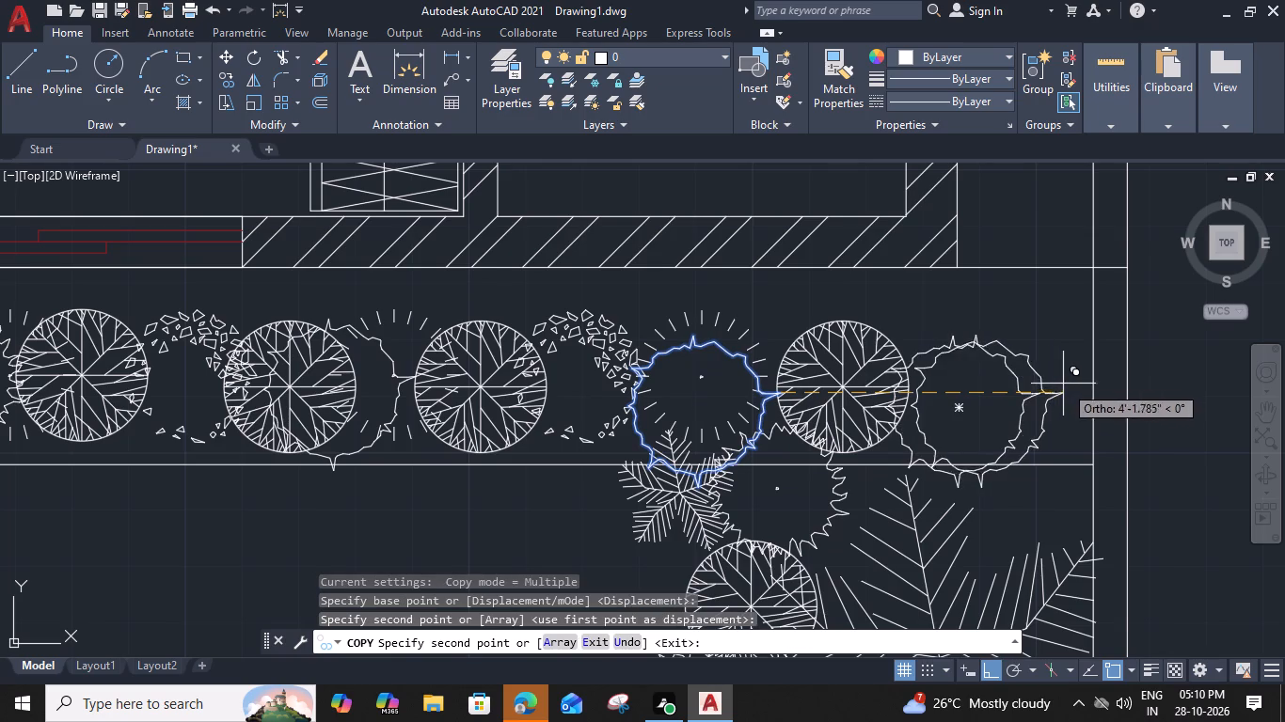
key("Escape")
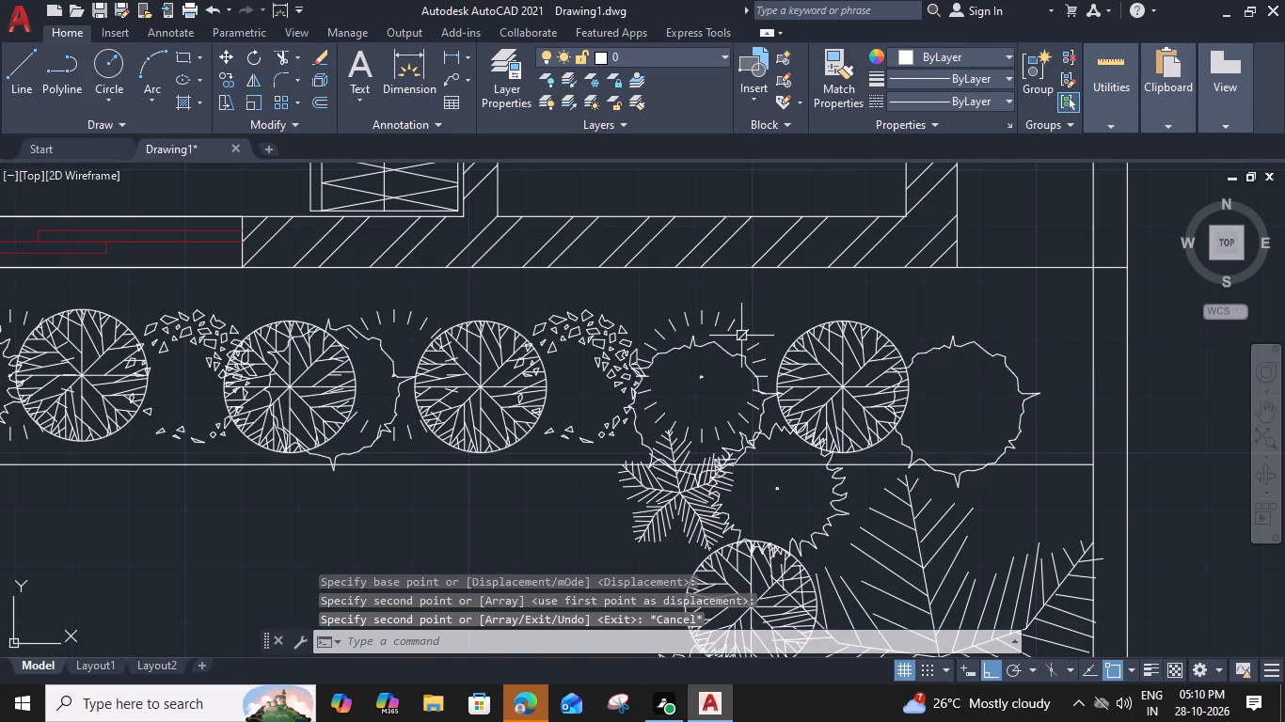
Copy the radial-dash plant horizontally to the same row's outer end, close to the inner side boundary.
left_click(740, 336)
type("CO")
key("space")
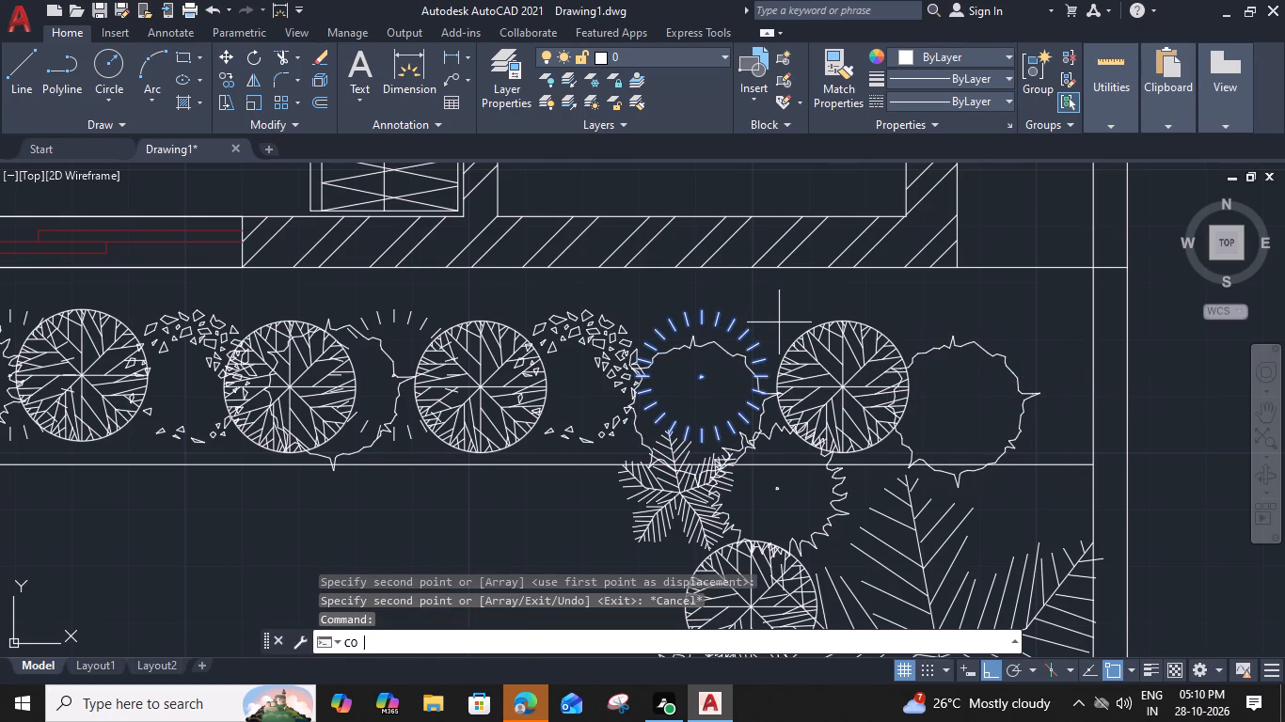
left_click(760, 333)
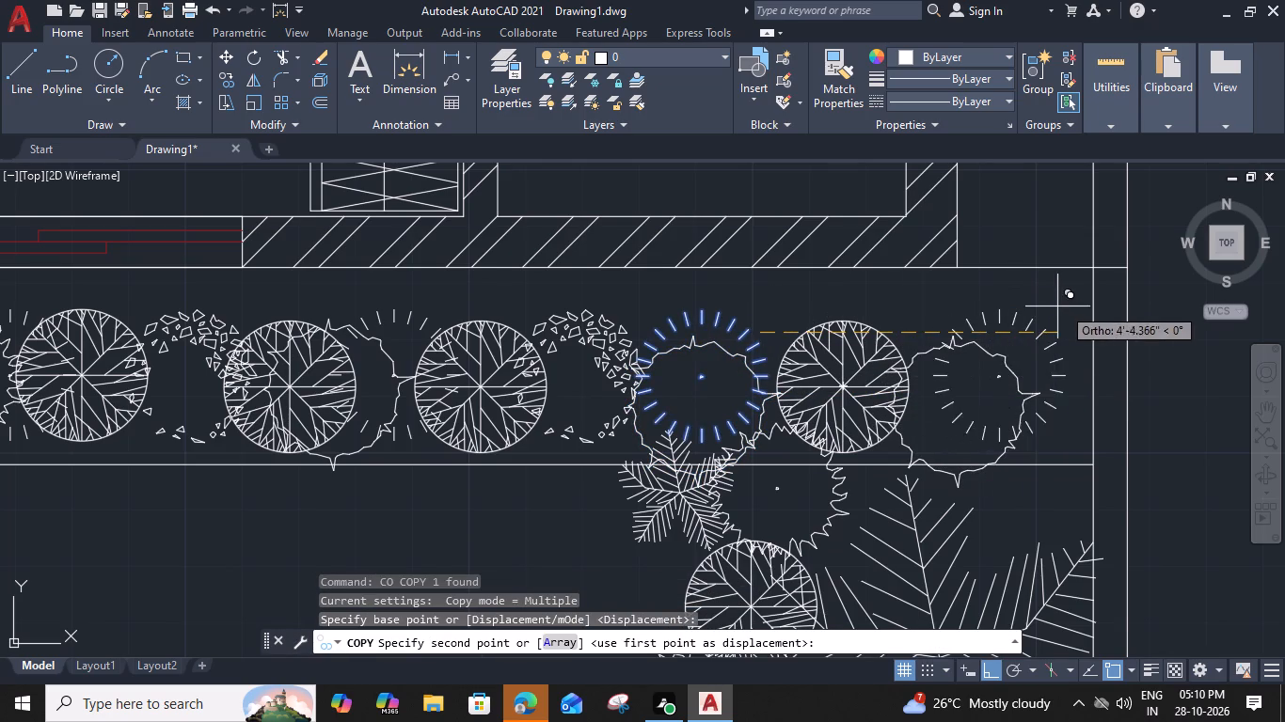
left_click(1078, 307)
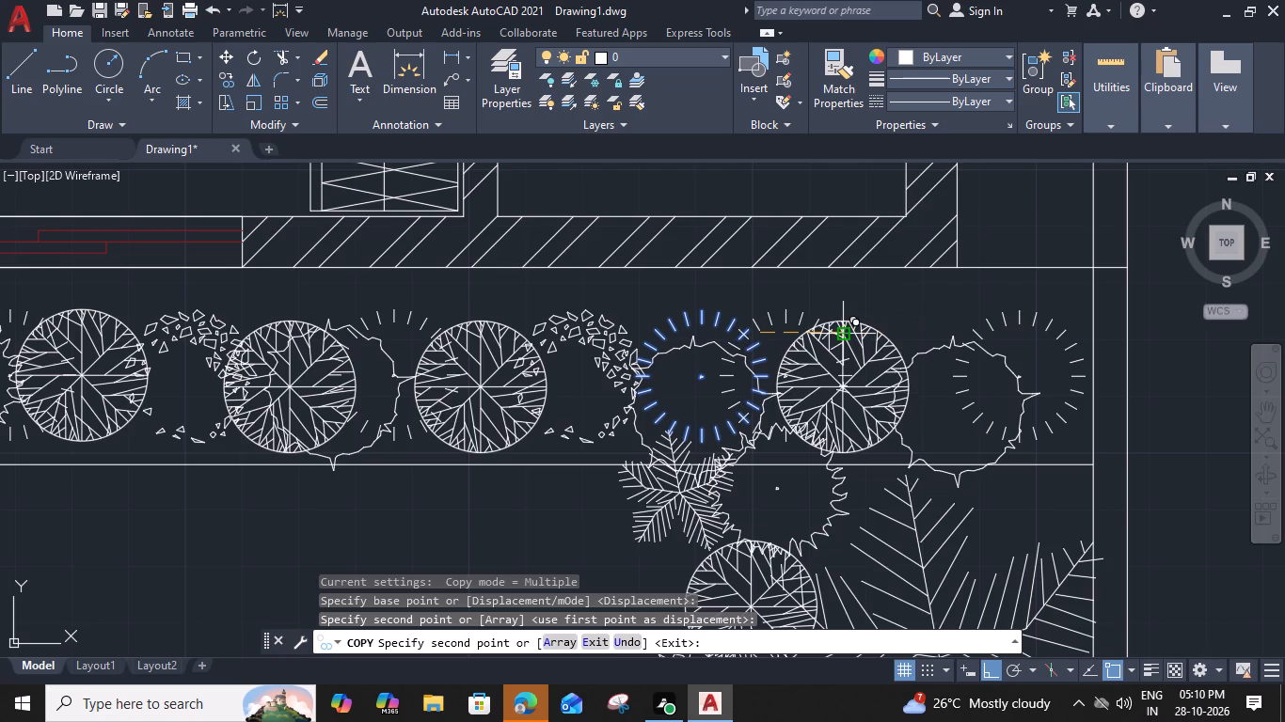
key("Escape")
Copy the pebble-textured plant twice along the row, either side of the last round tree, the nearer copy about 2'-6" away.
left_click(601, 338)
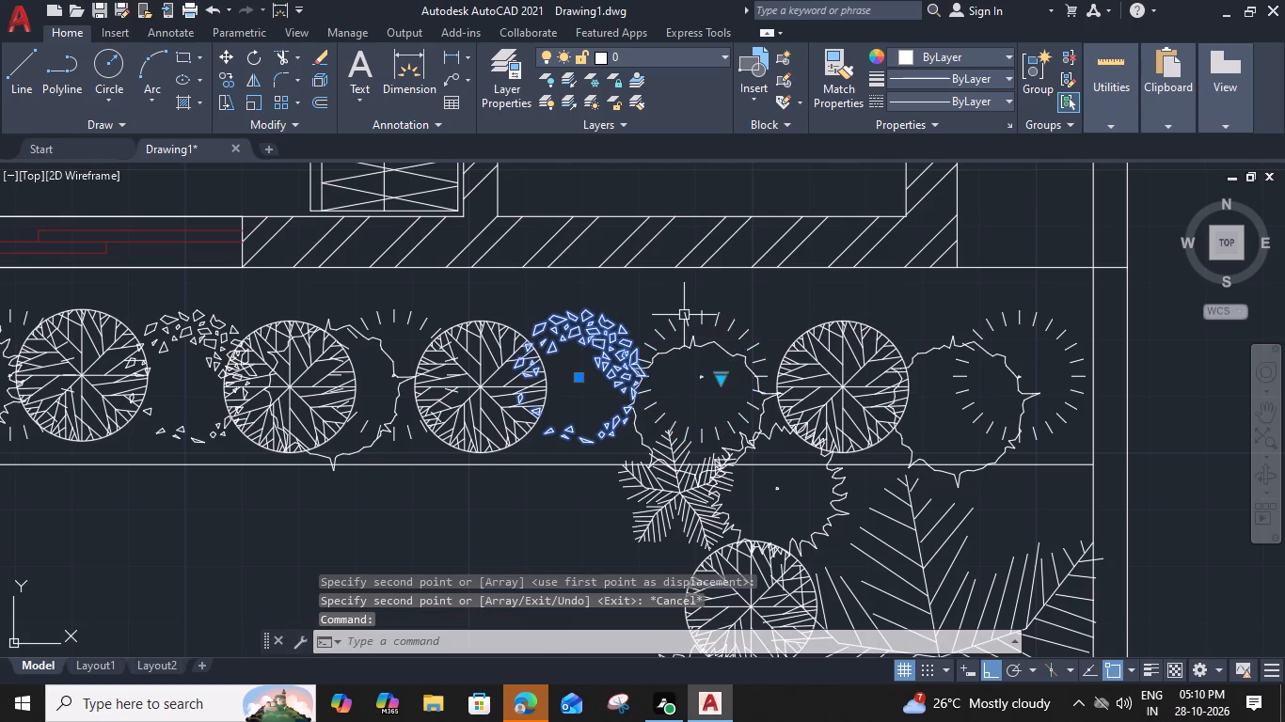
key("c")
type("O")
key("space")
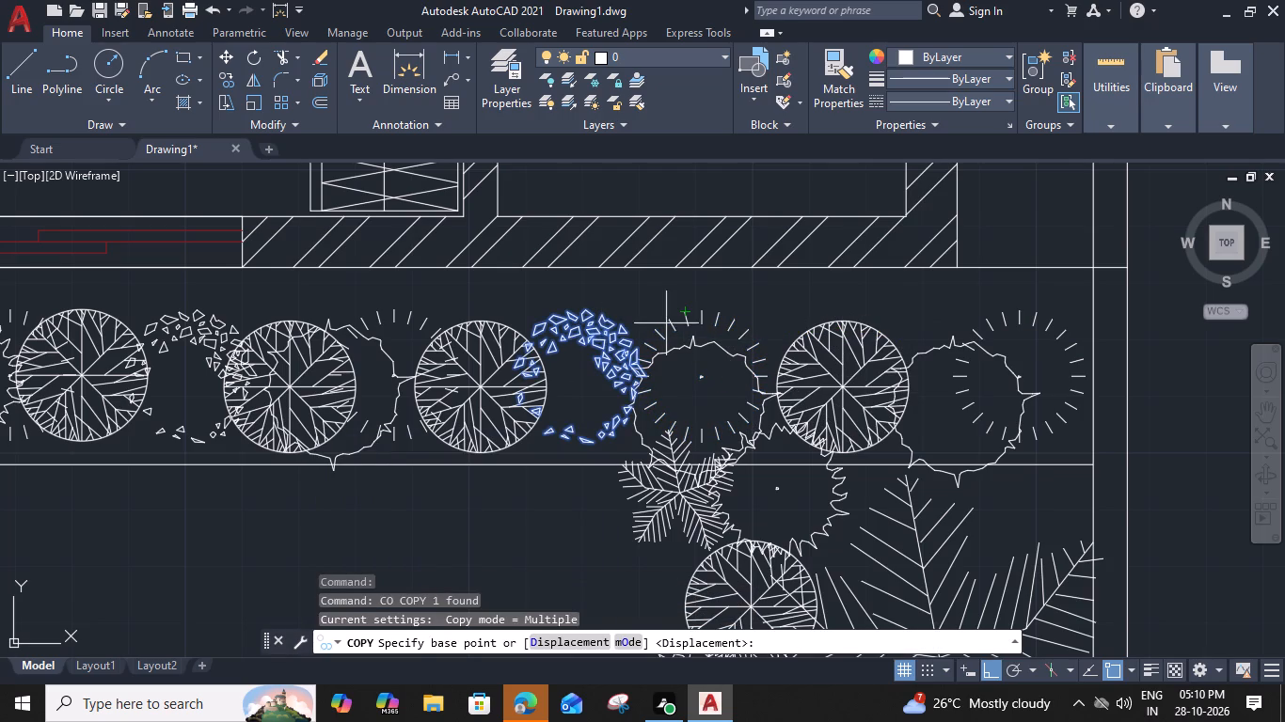
left_click(630, 331)
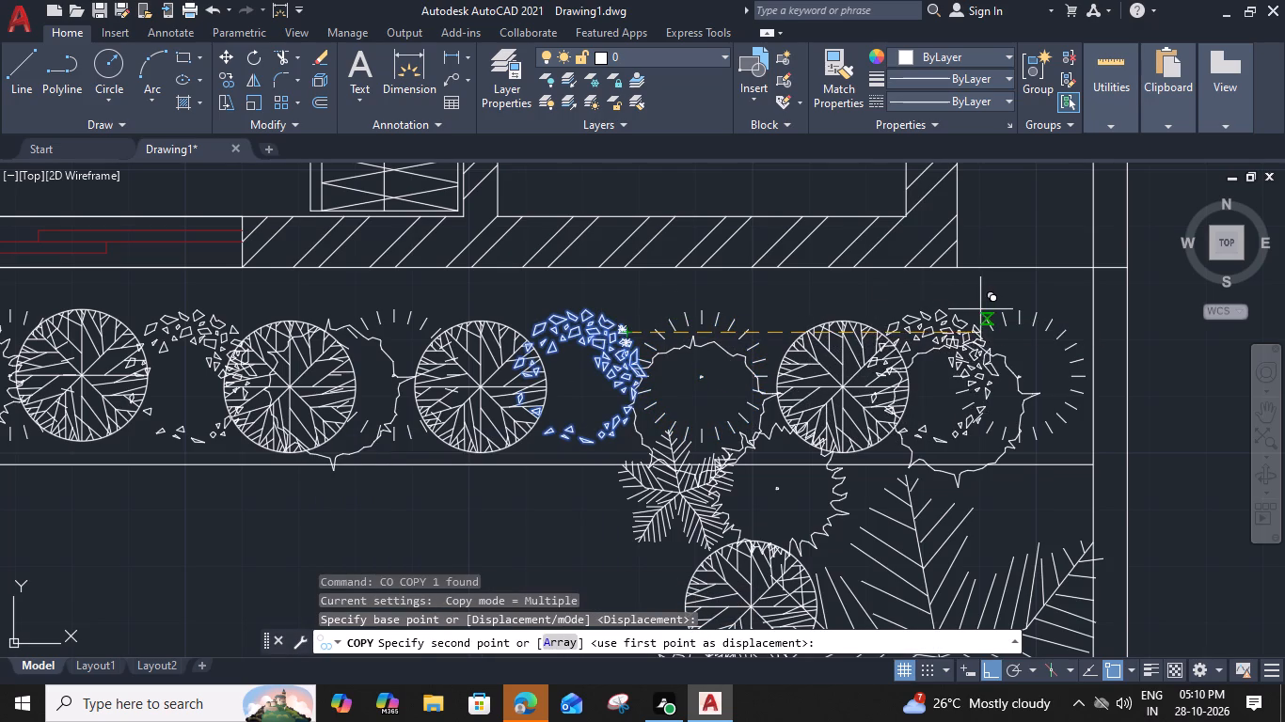
left_click(987, 309)
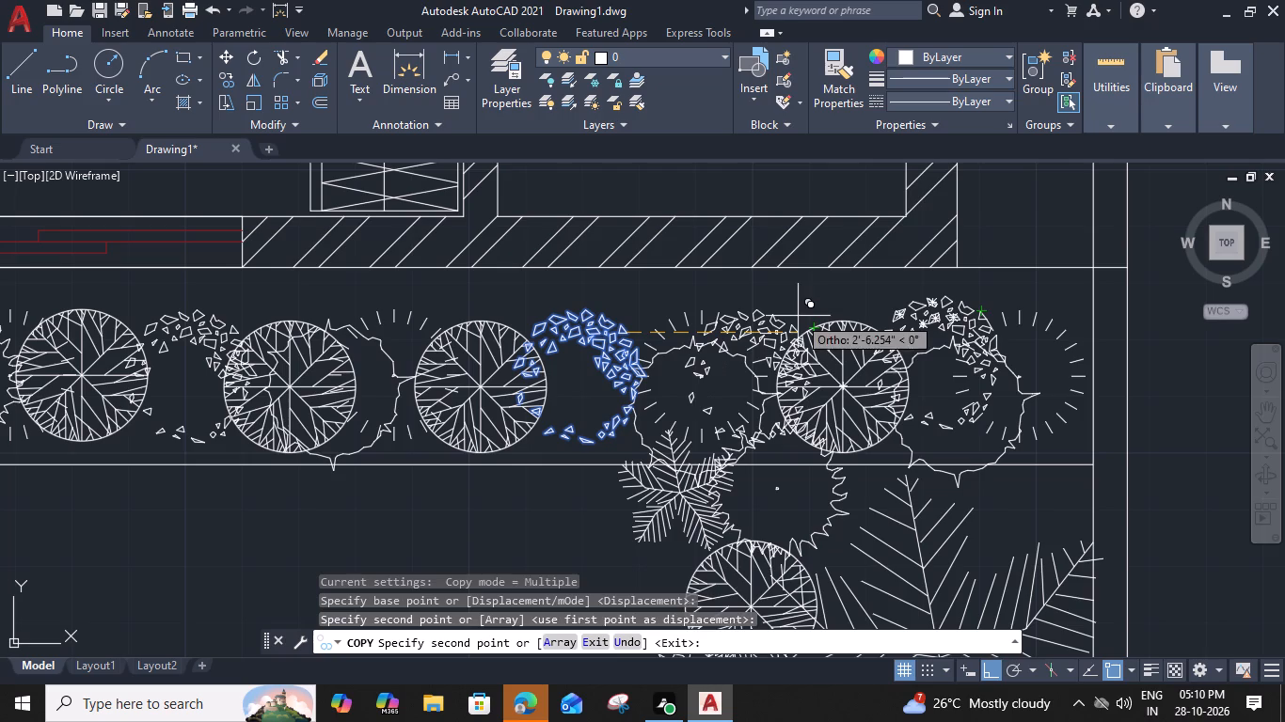
left_click(798, 316)
key("Escape")
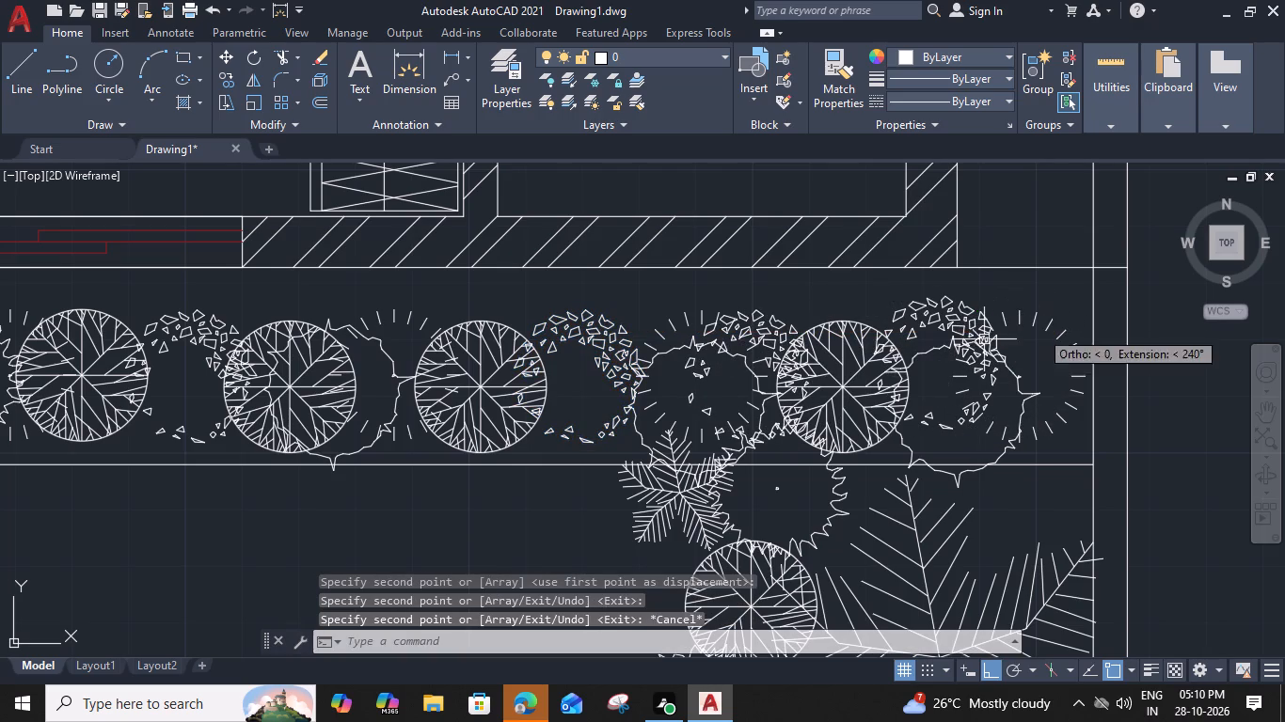
Delete the misplaced solid column fills along the front boundary wall.
scroll(540, 443, "down", 3)
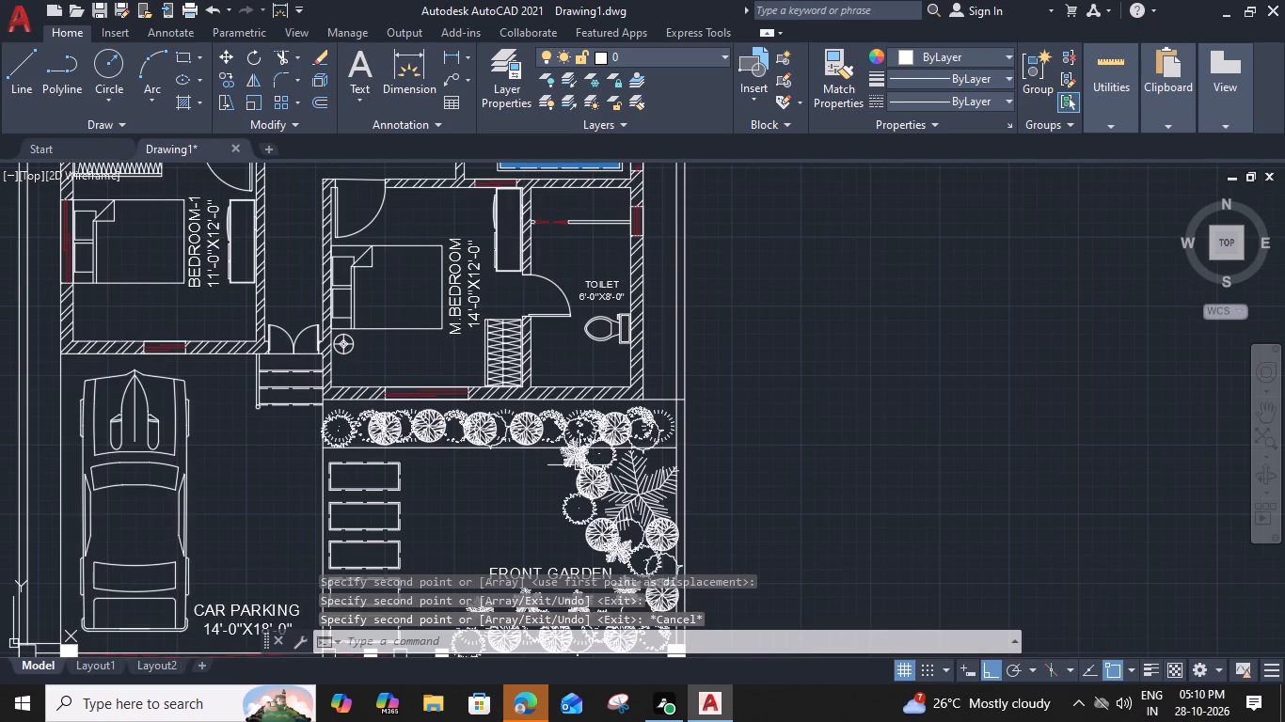
scroll(579, 467, "up", 1)
middle_click_drag(586, 465, 628, 304)
scroll(614, 393, "down", 1)
middle_click_drag(656, 426, 757, 407)
scroll(524, 497, "up", 2)
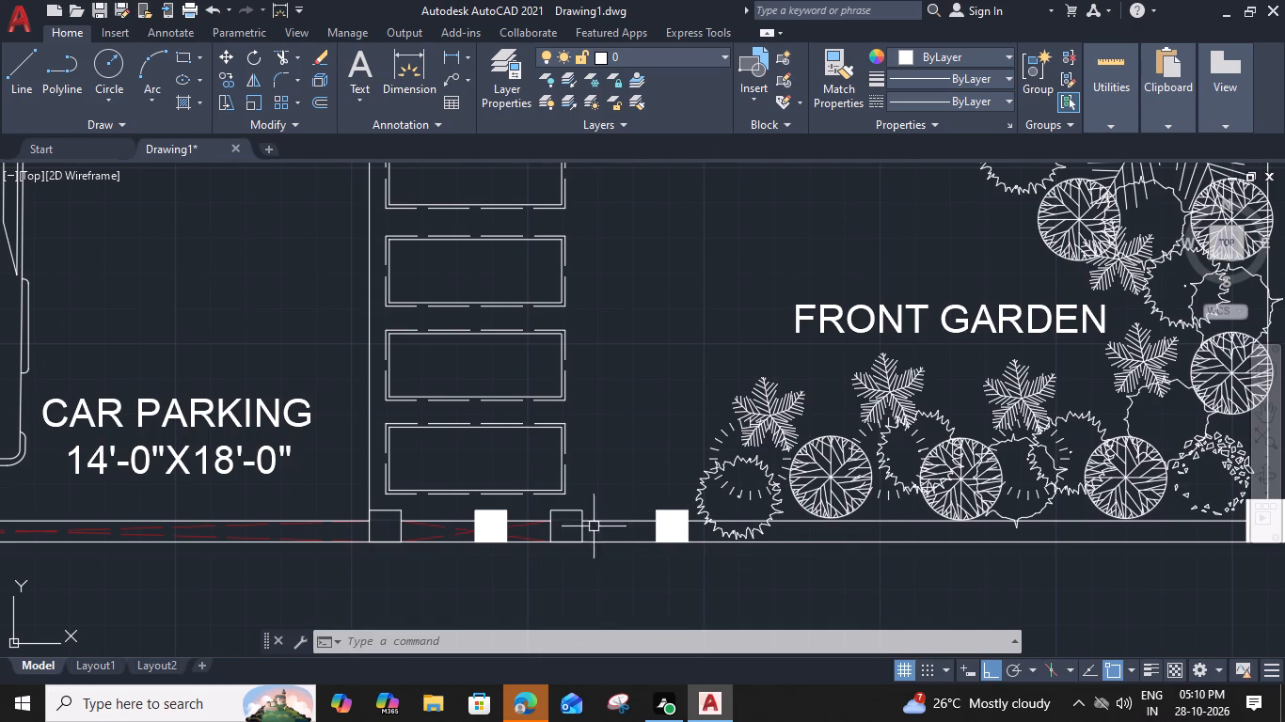
scroll(488, 508, "up", 2)
left_click(519, 524)
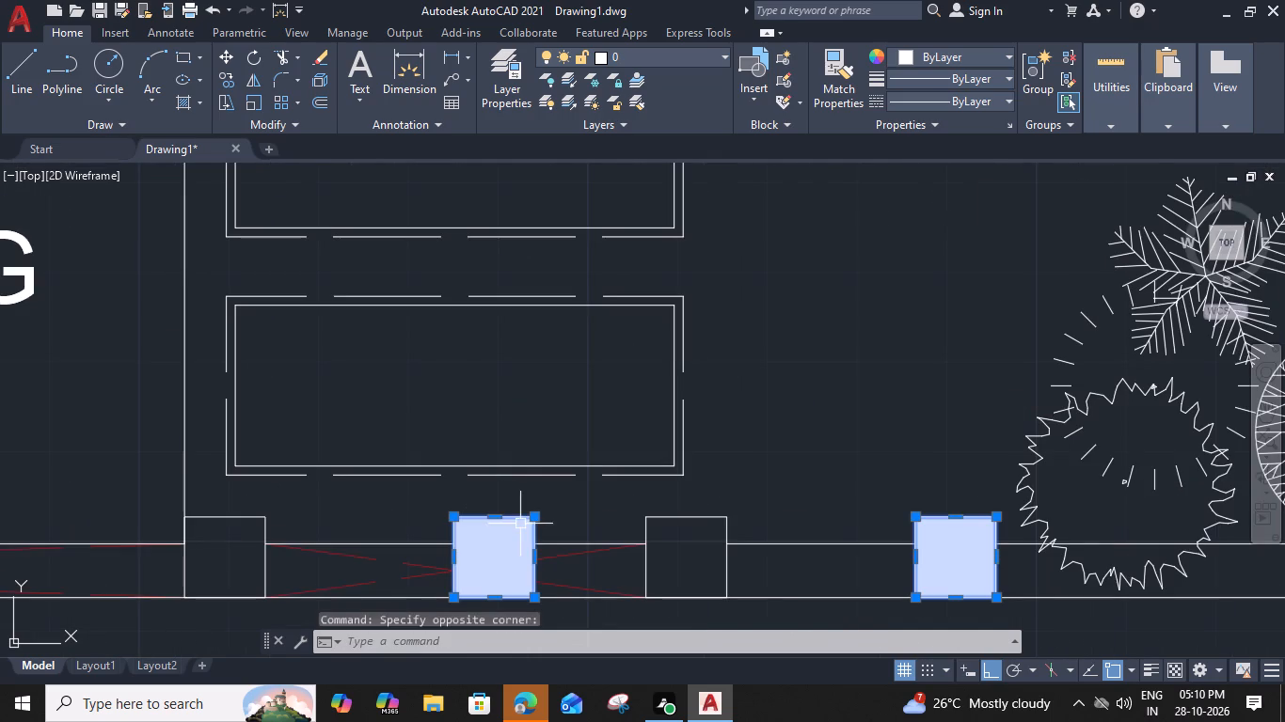
key("Delete")
Fill the boundary wall columns with a SOLID hatch, starting with the two columns flanking the garden path gate.
scroll(677, 499, "down", 4)
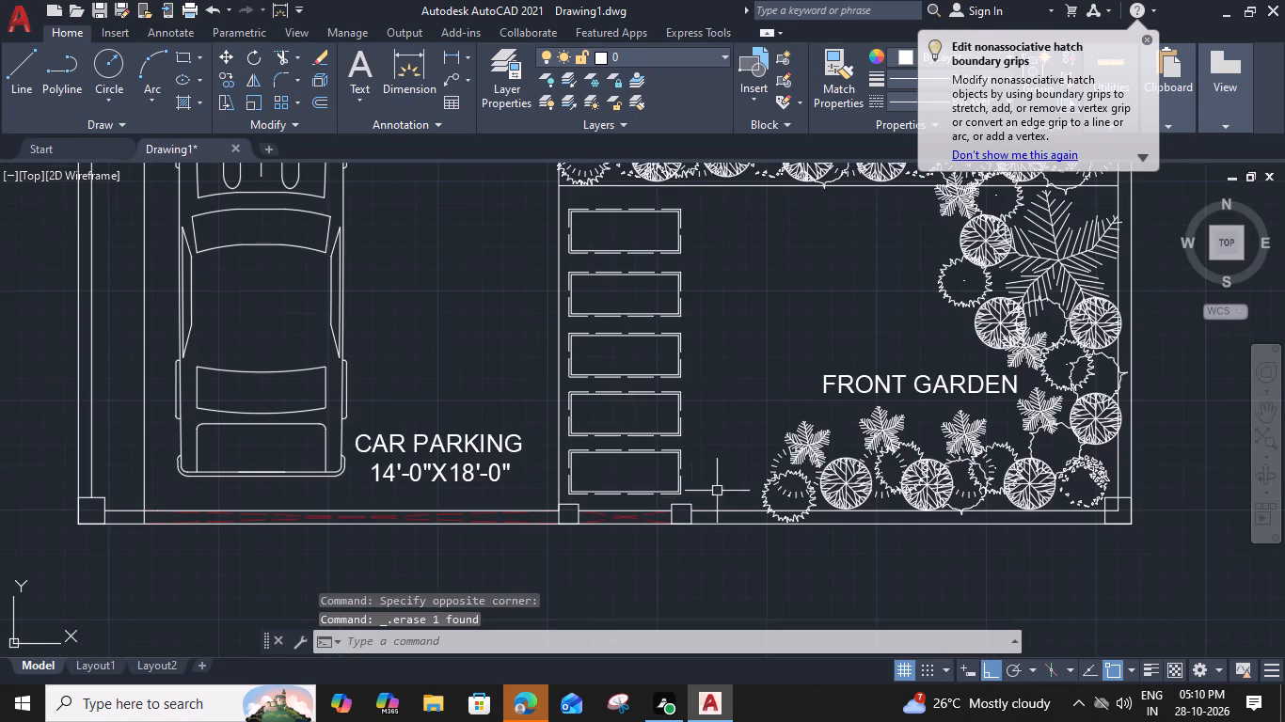
middle_click_drag(978, 469, 816, 531)
key("h")
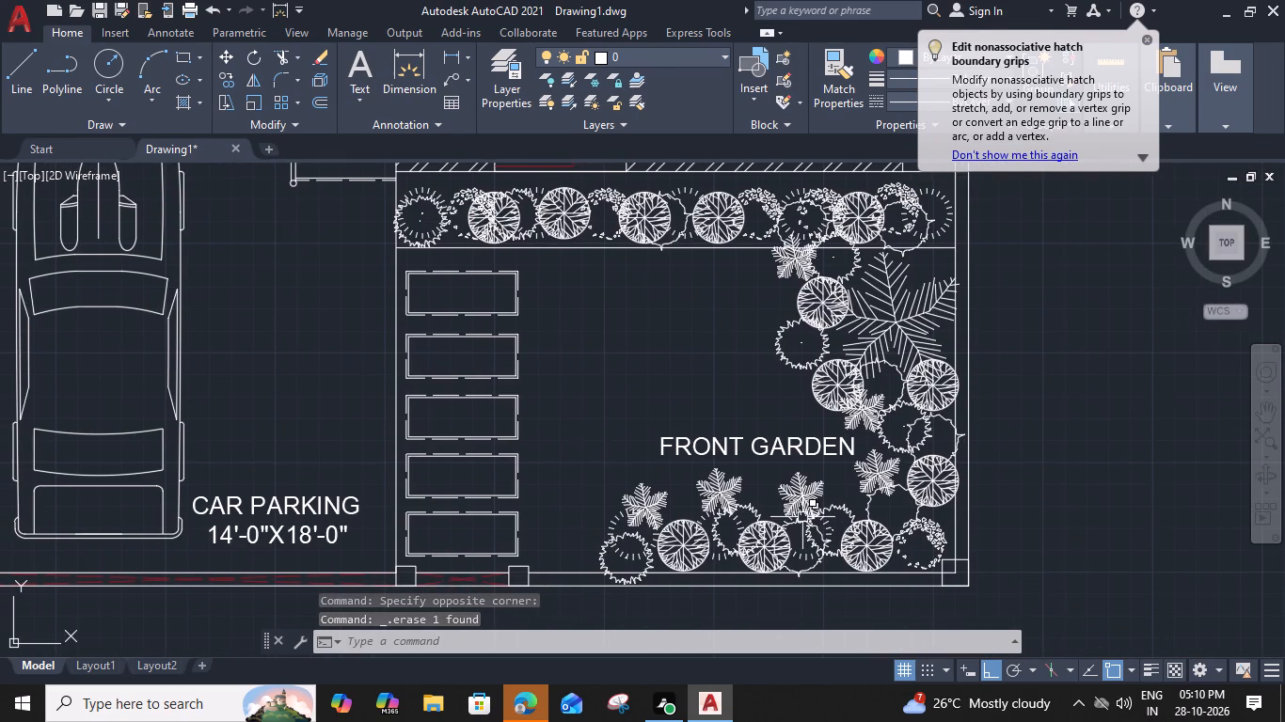
key("space")
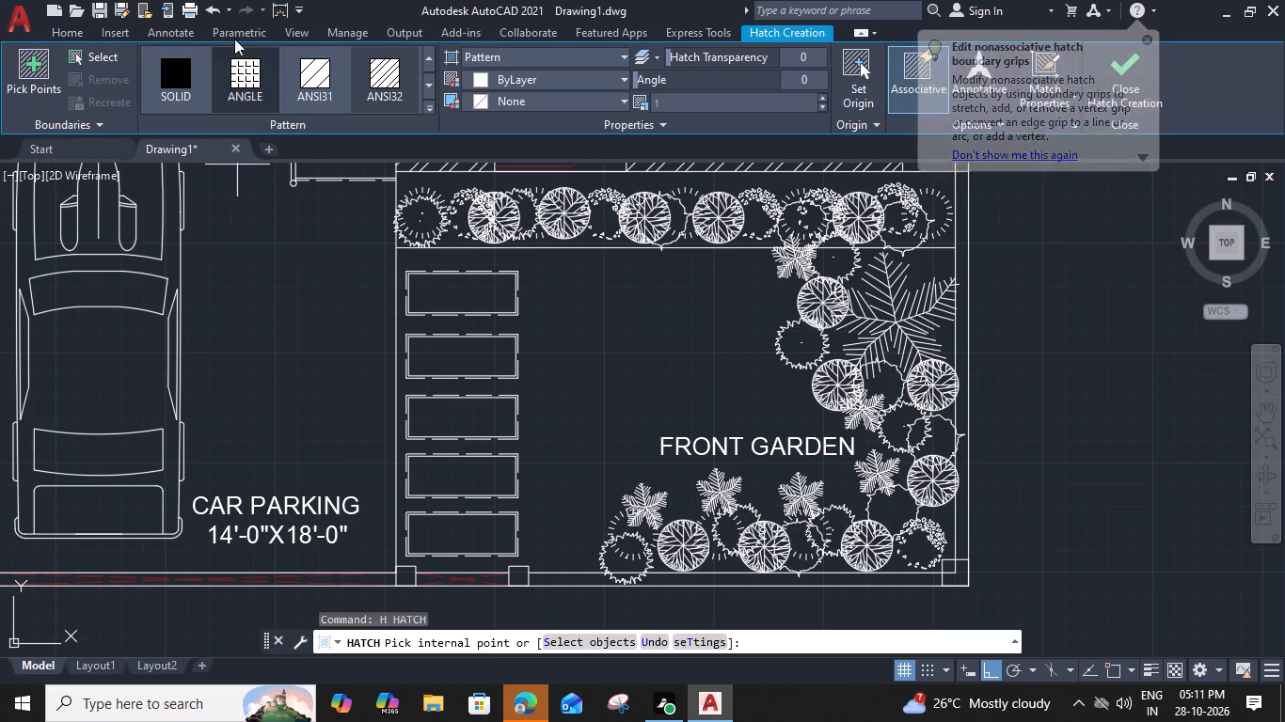
left_click(182, 67)
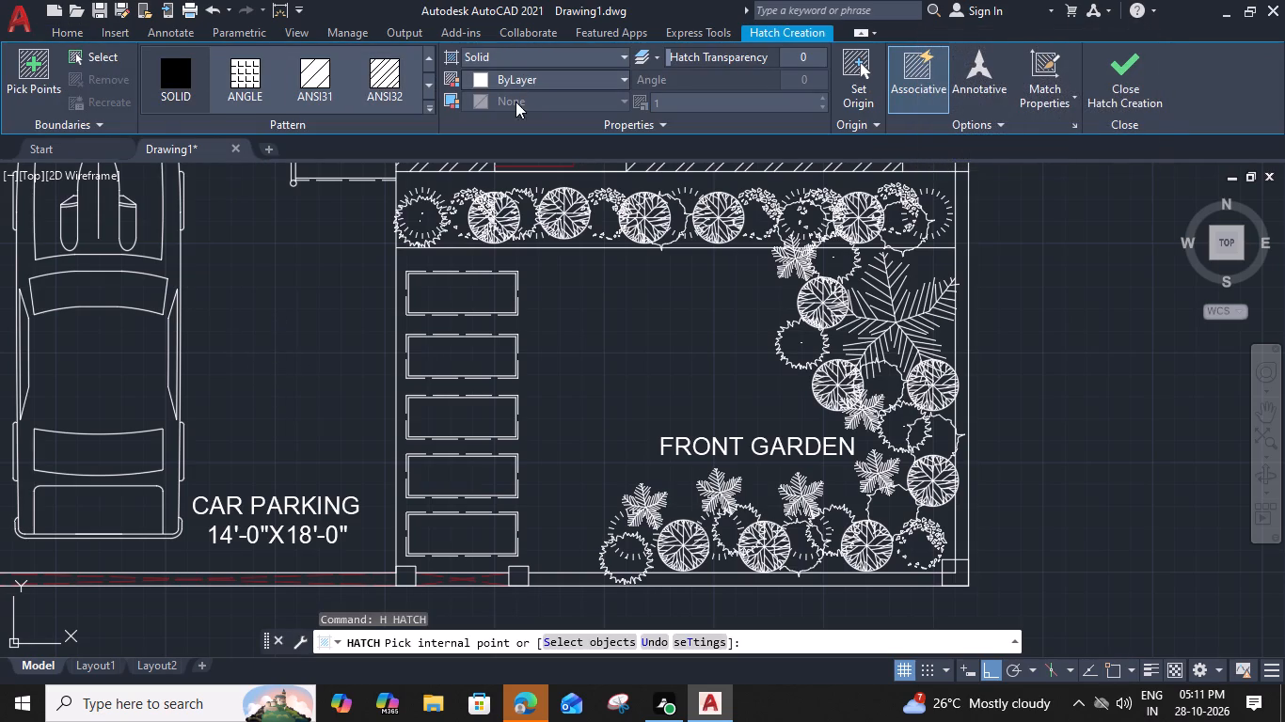
scroll(406, 568, "up", 2)
left_click(405, 584)
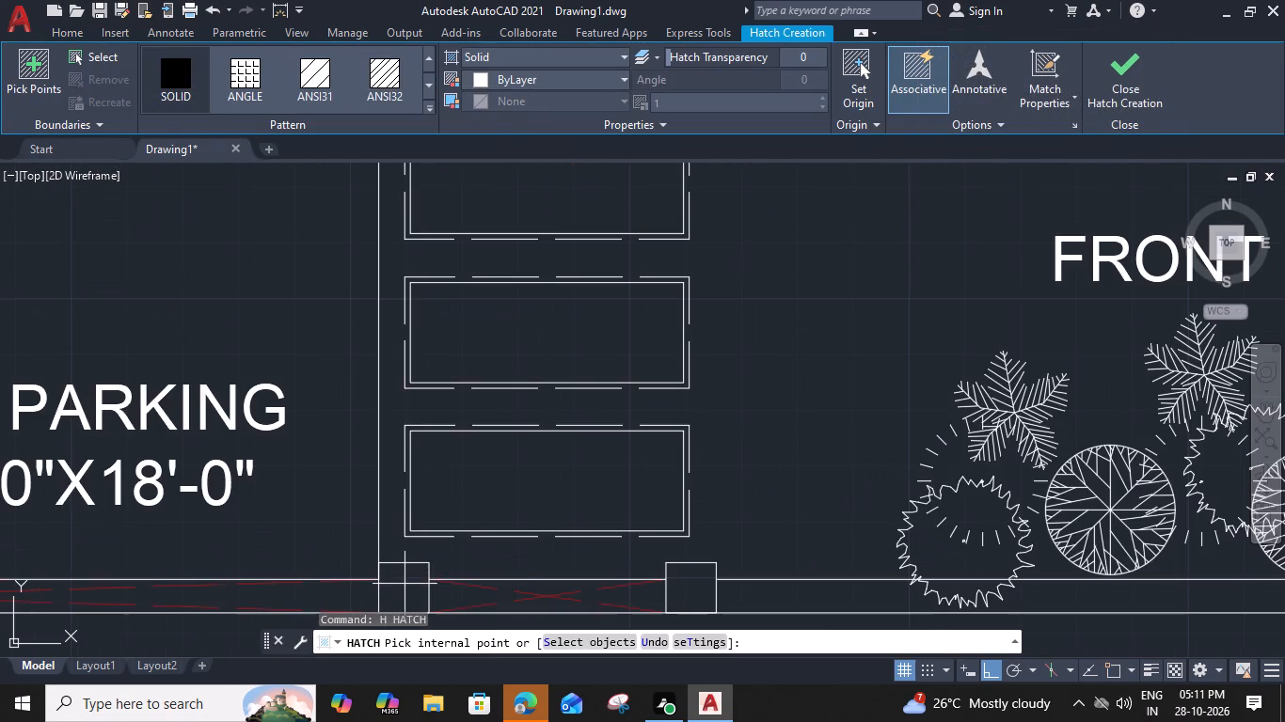
left_click(695, 576)
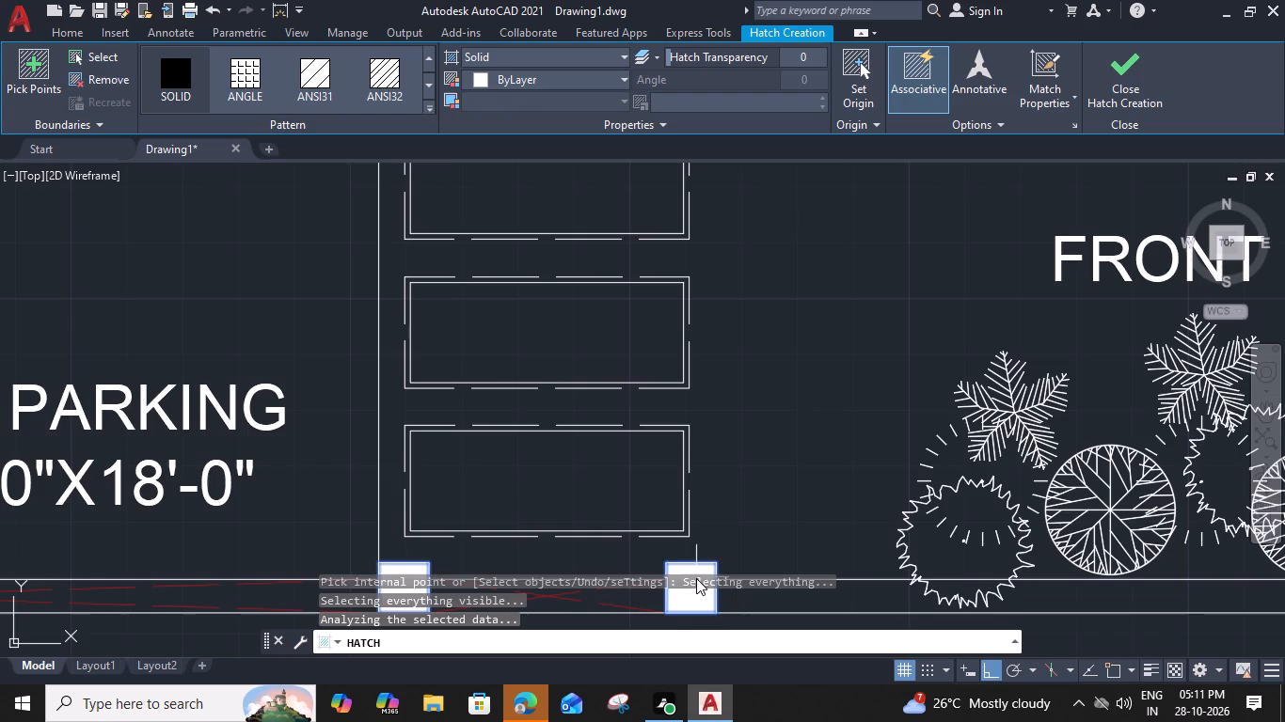
scroll(696, 578, "down", 3)
middle_click_drag(1089, 570, 451, 484)
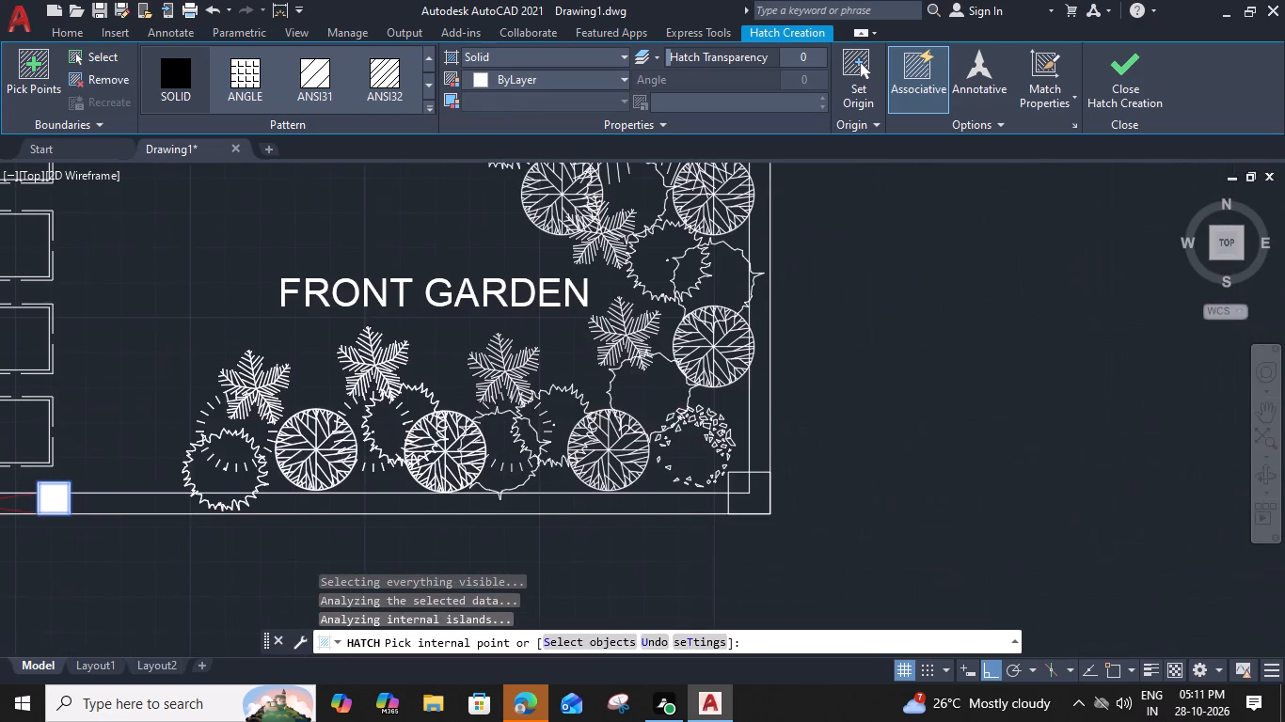
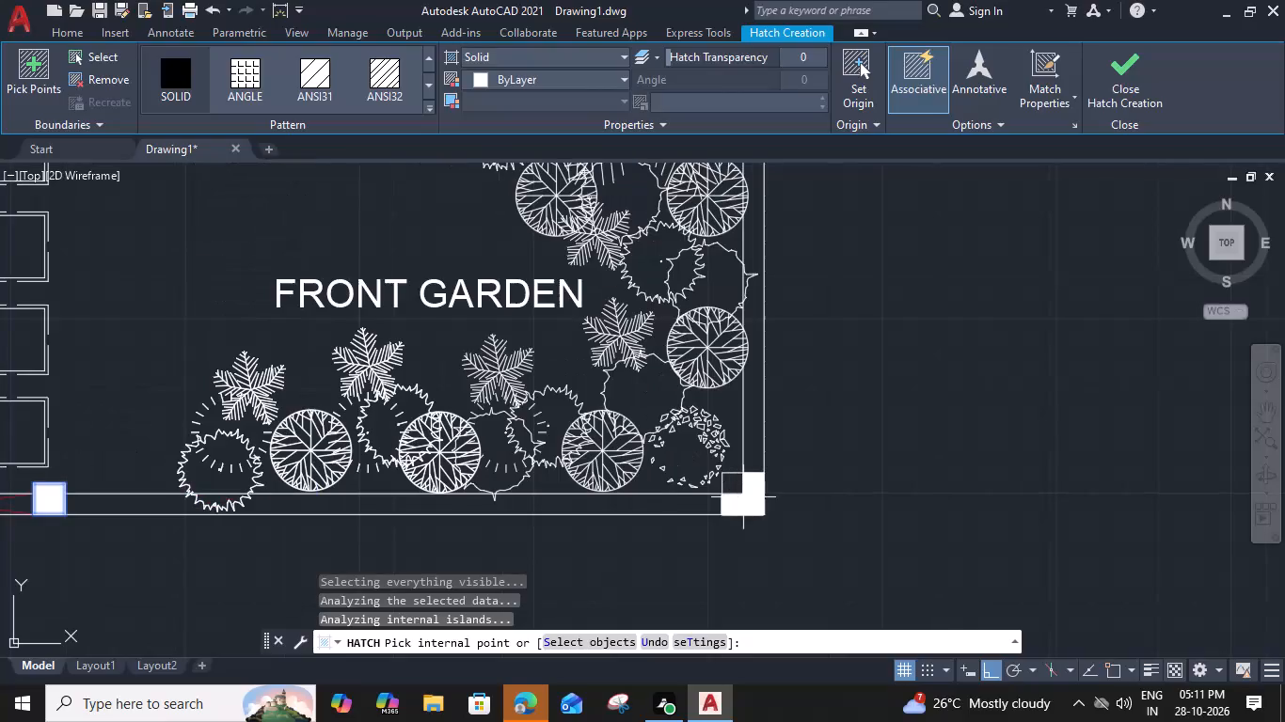
Add the boundary wall's corner column beside the car parking to the SOLID hatch and finish the fill.
scroll(575, 535, "down", 3)
middle_click_drag(408, 551, 1208, 487)
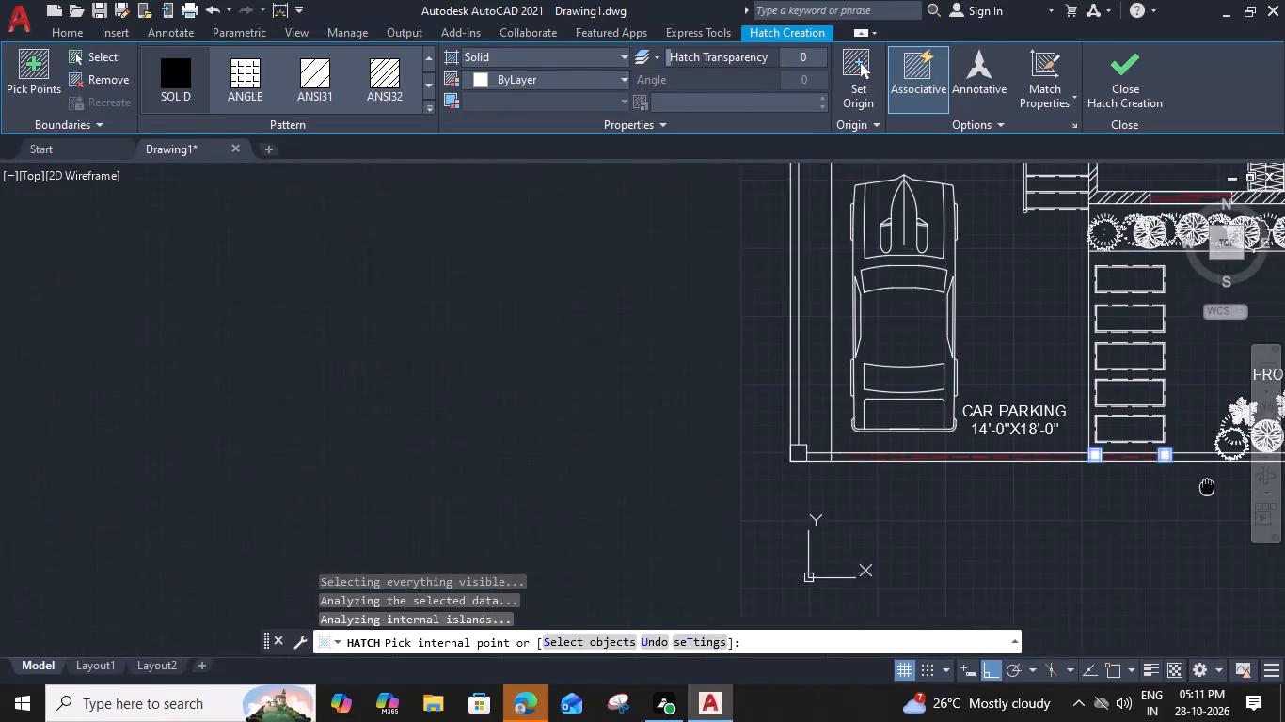
middle_click_drag(1208, 487, 1191, 489)
left_click(788, 459)
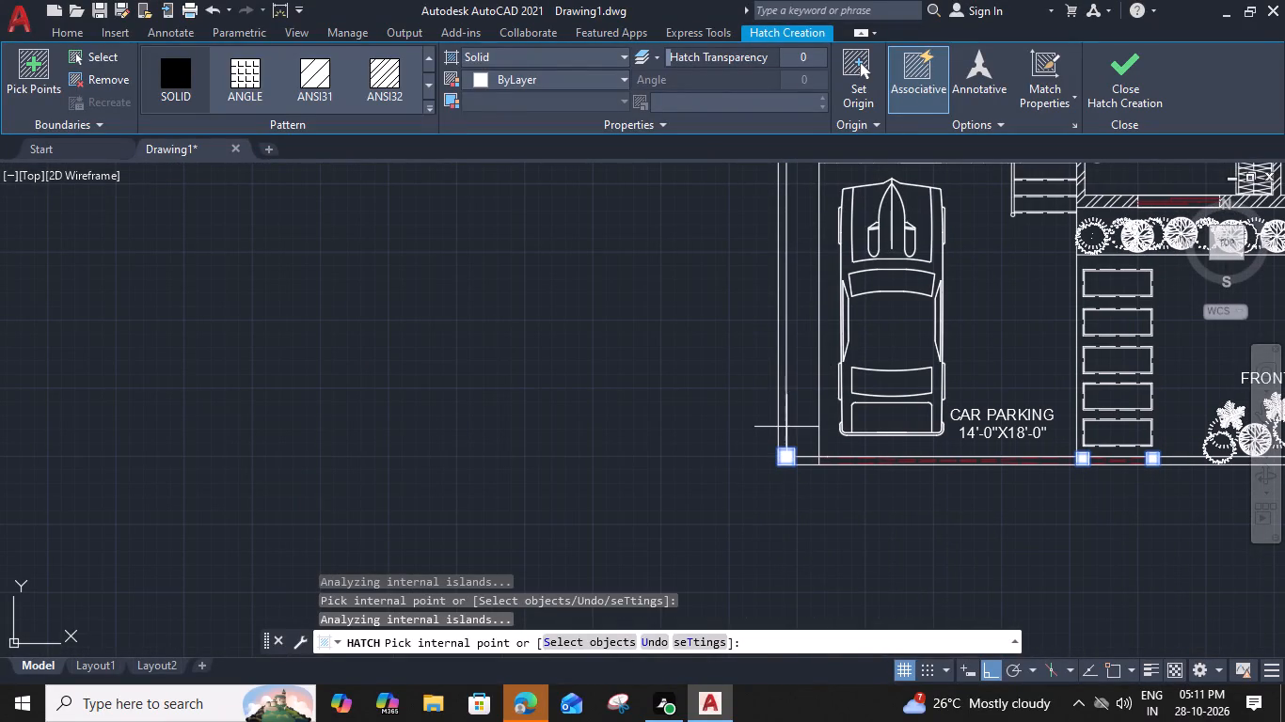
middle_click_drag(928, 406, 561, 518)
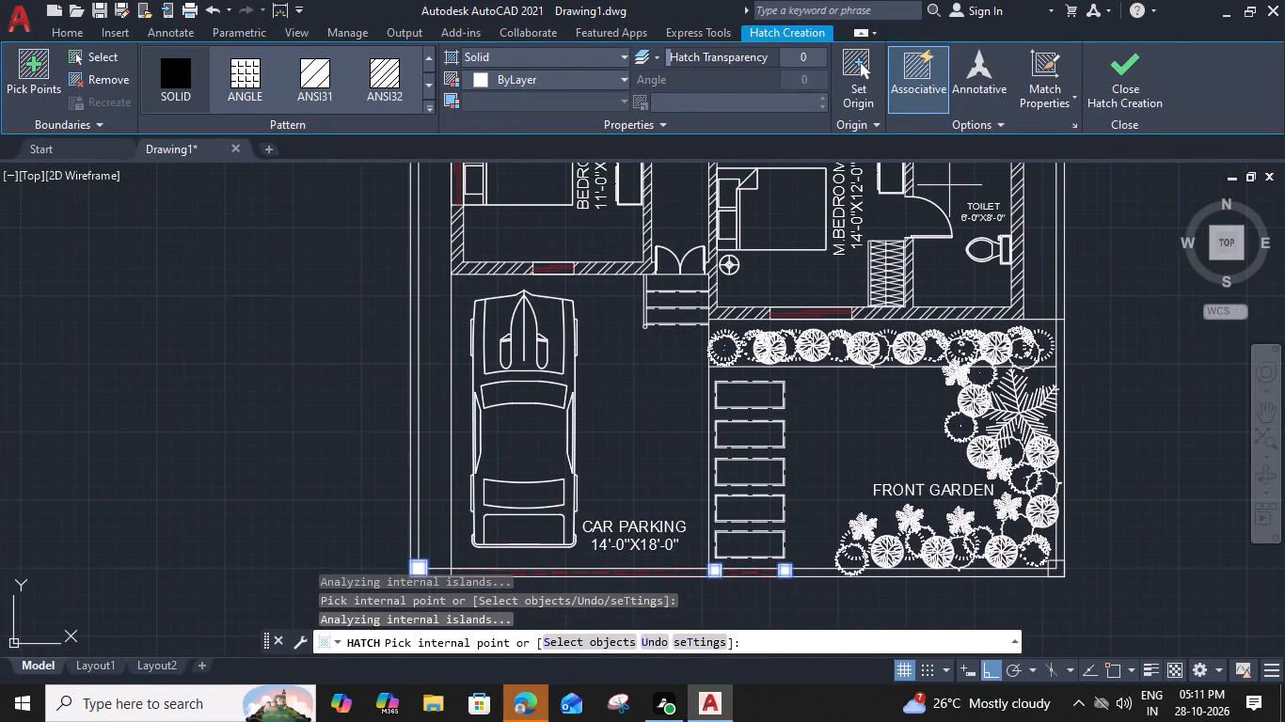
left_click(1137, 65)
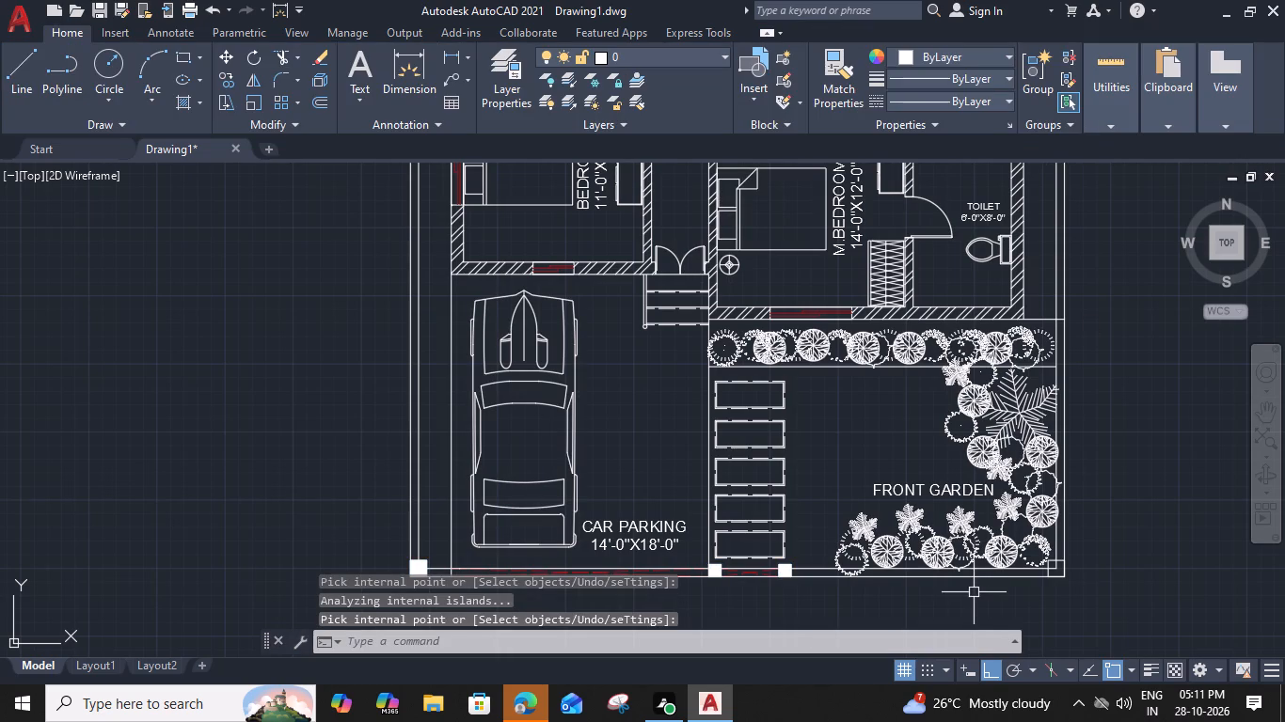
Trim the boundary wall lines crossing inside the corner column at the Front Garden's outer corner.
key("t")
key("r")
key("space")
scroll(1020, 562, "up", 4)
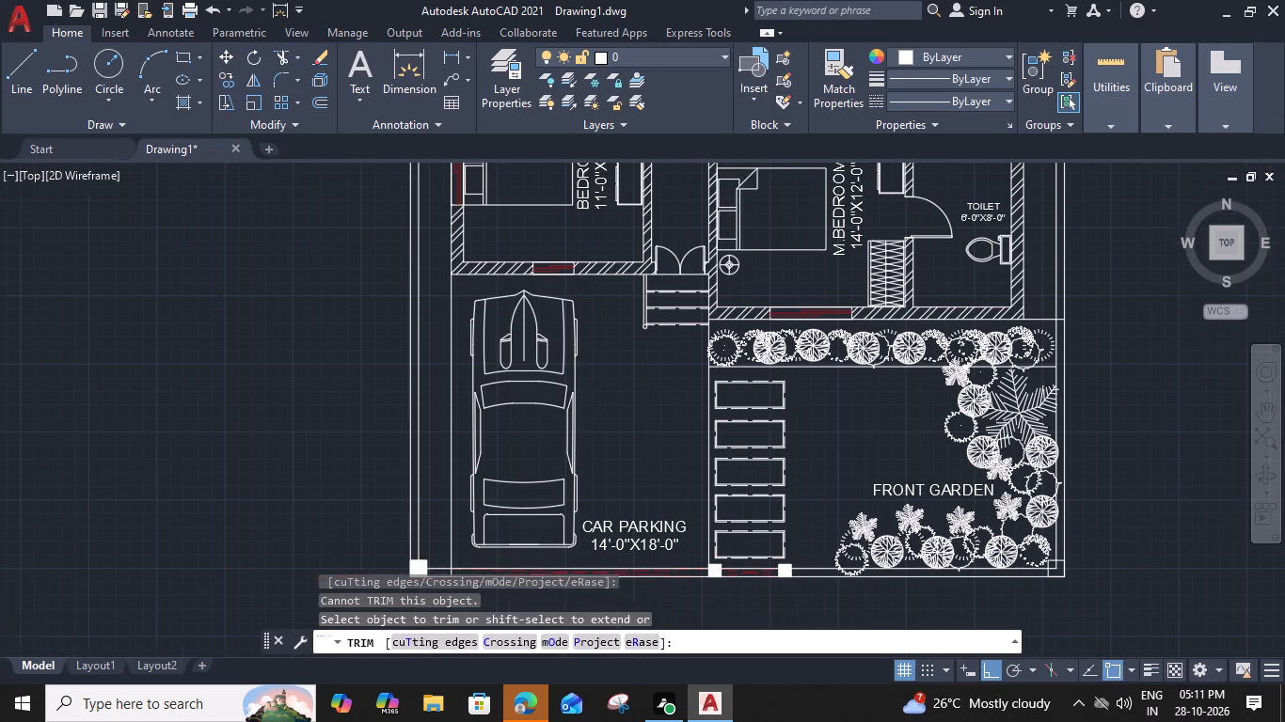
scroll(1105, 570, "up", 2)
left_click(1029, 551)
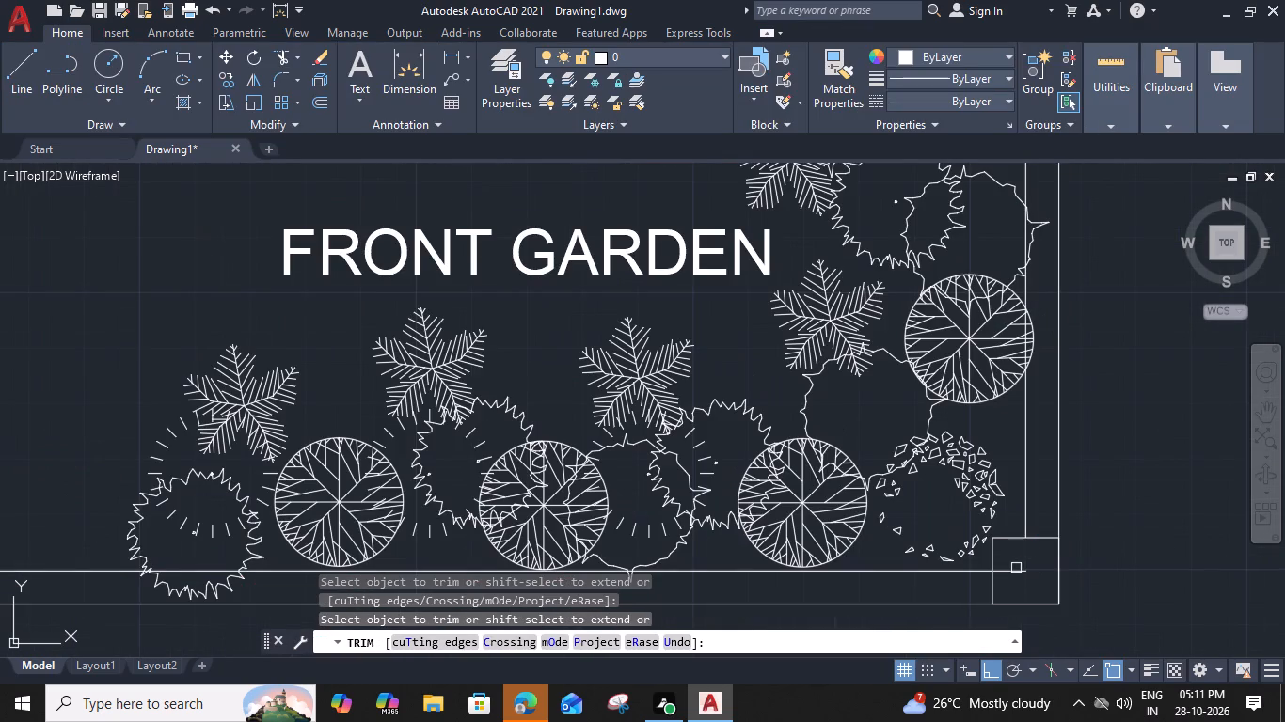
left_click(1013, 573)
key("Escape")
Fill the Front Garden's outer corner column with a SOLID hatch.
type("H")
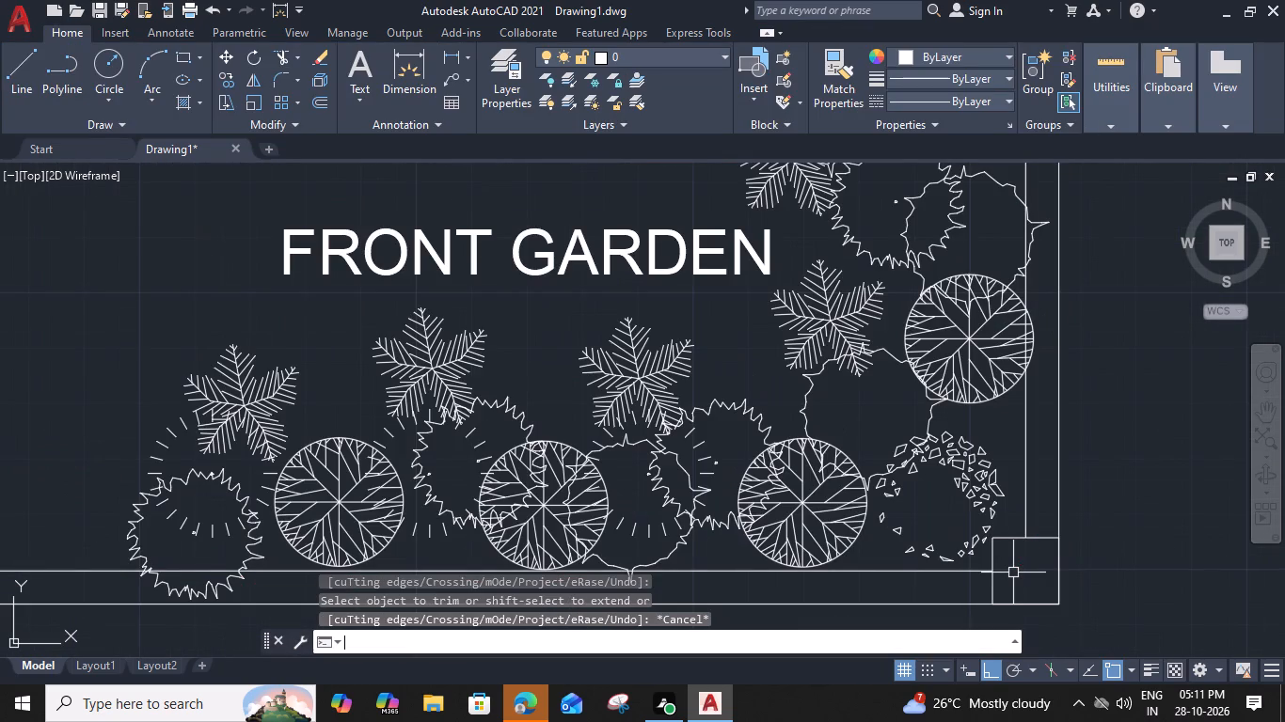
key("space")
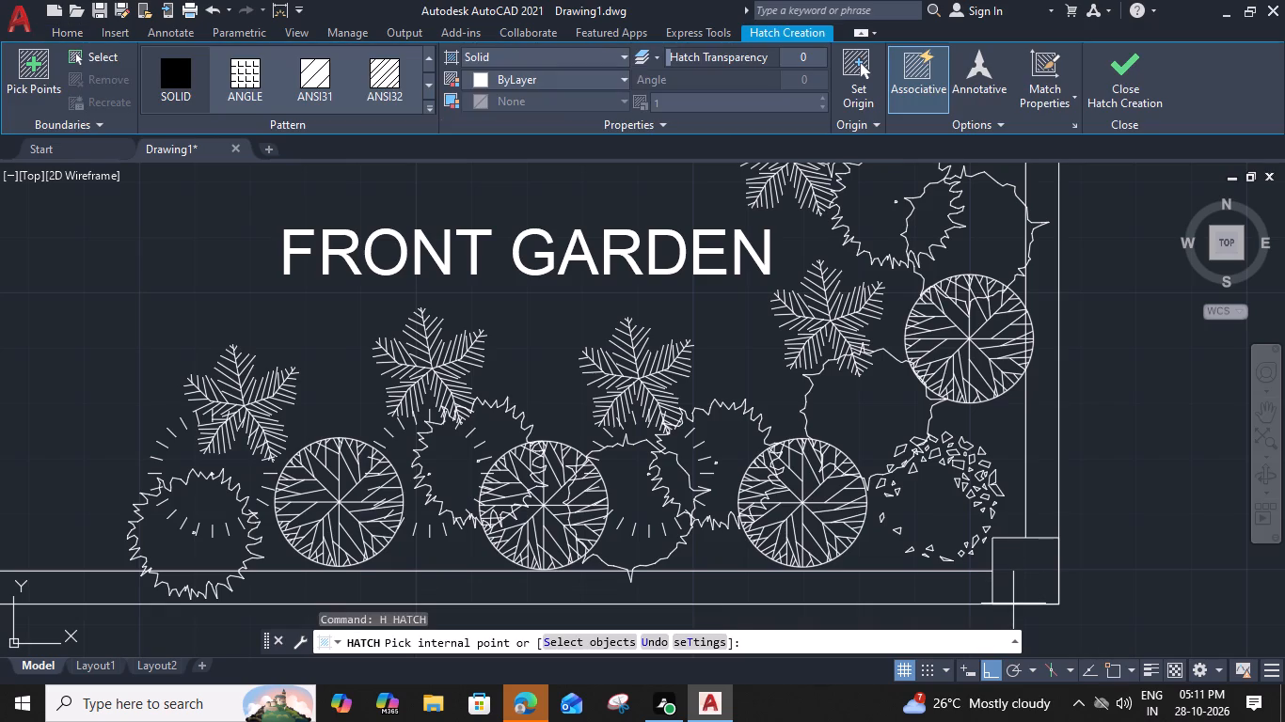
left_click(173, 86)
left_click(1016, 565)
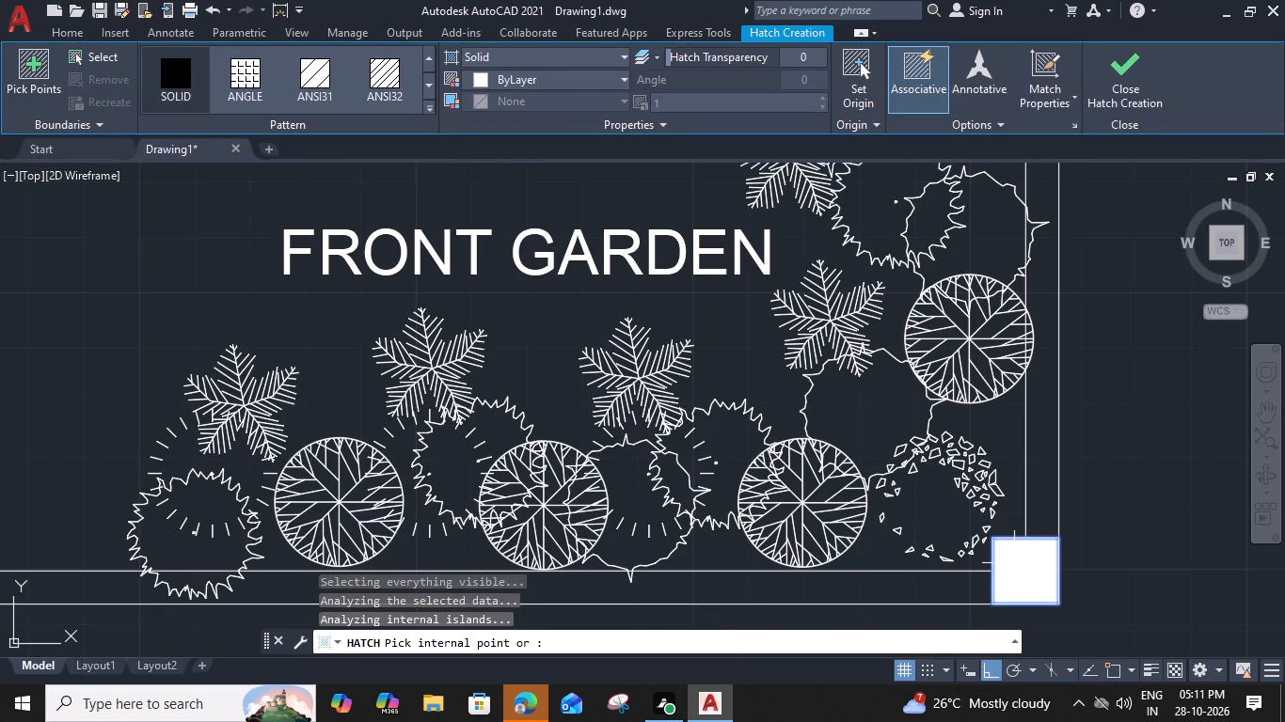
left_click(1131, 77)
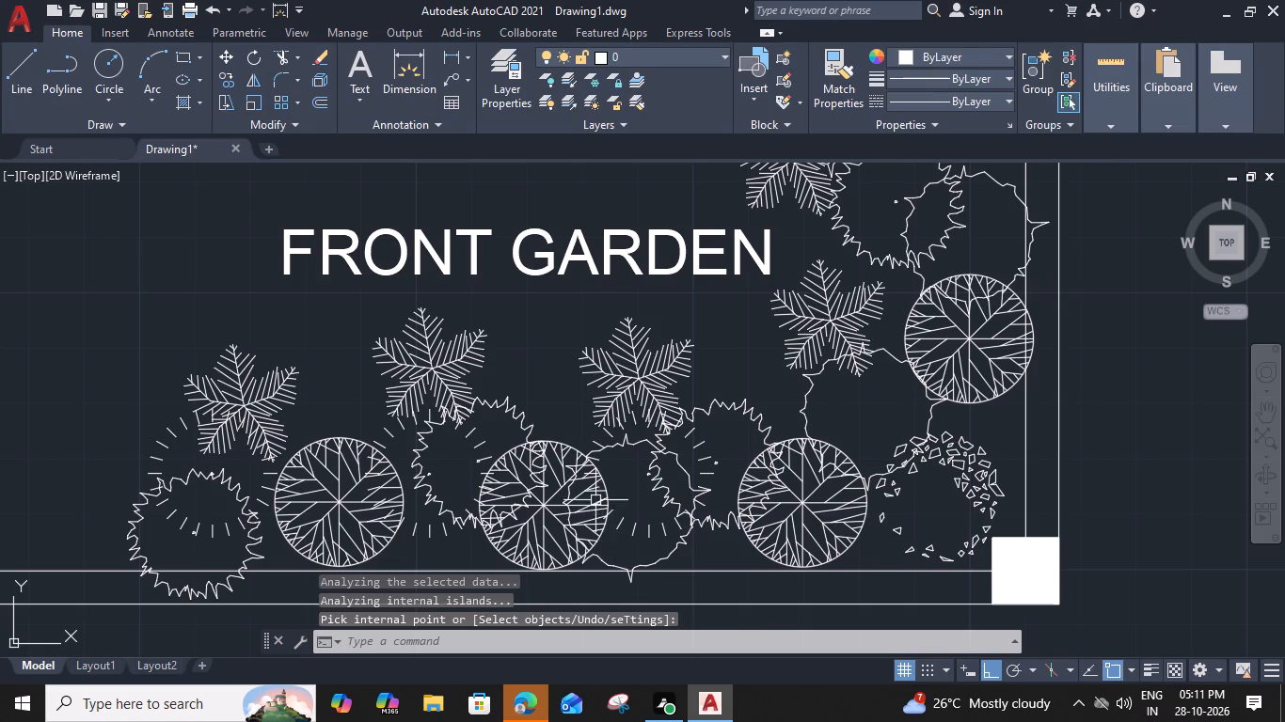
Move the FRONT GARDEN label towards the stepping-stone path, then up into the open lawn area between the plants.
scroll(599, 503, "down", 2)
middle_click_drag(618, 515, 809, 591)
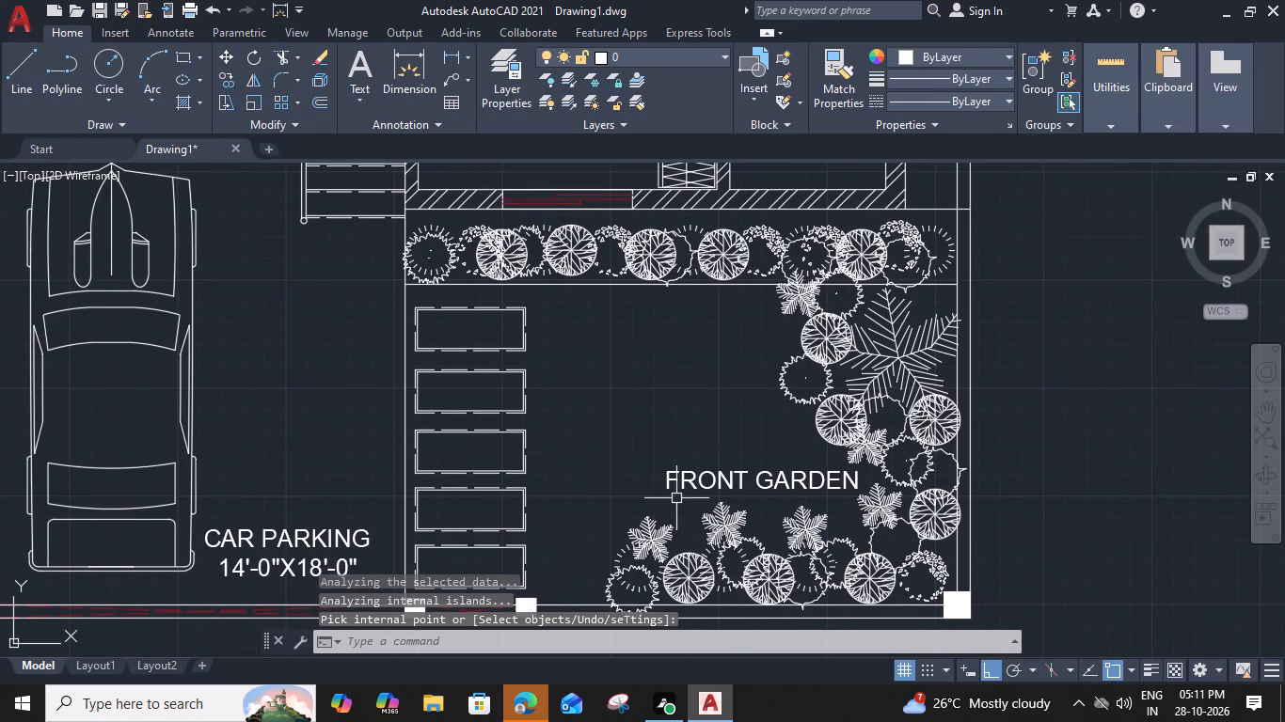
left_click(673, 493)
key("m")
key("space")
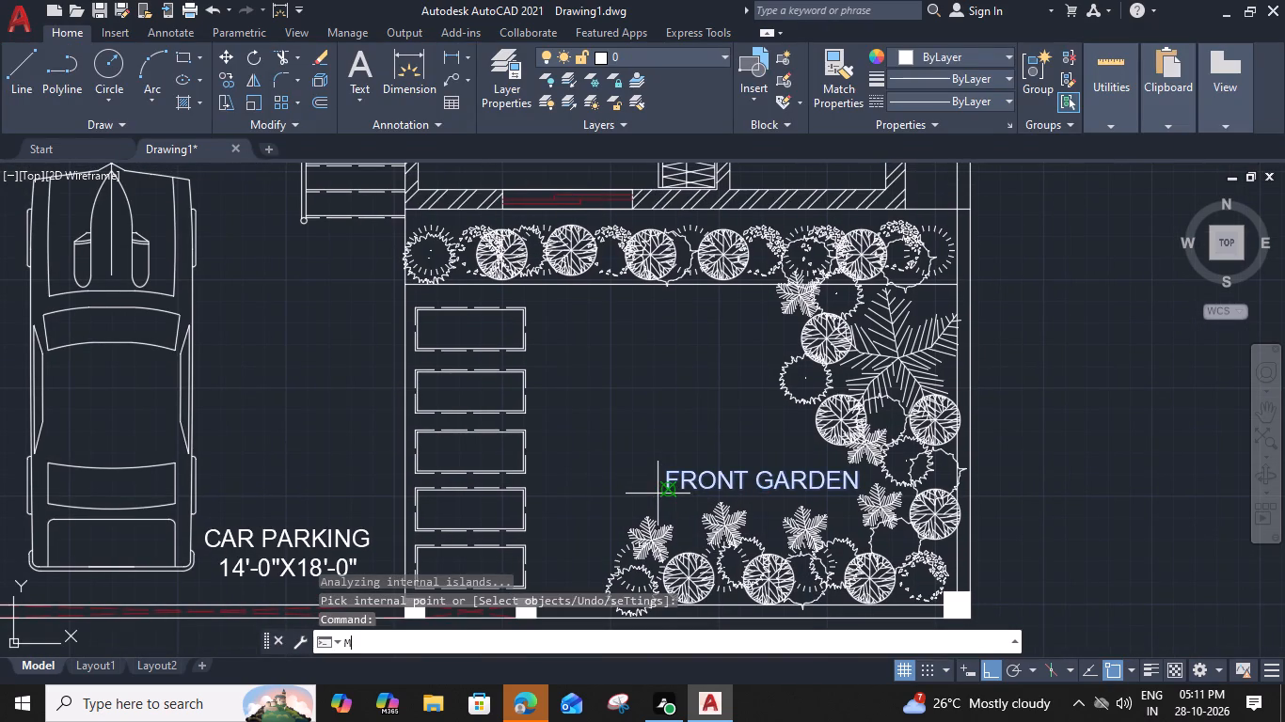
left_click(663, 492)
left_click(612, 494)
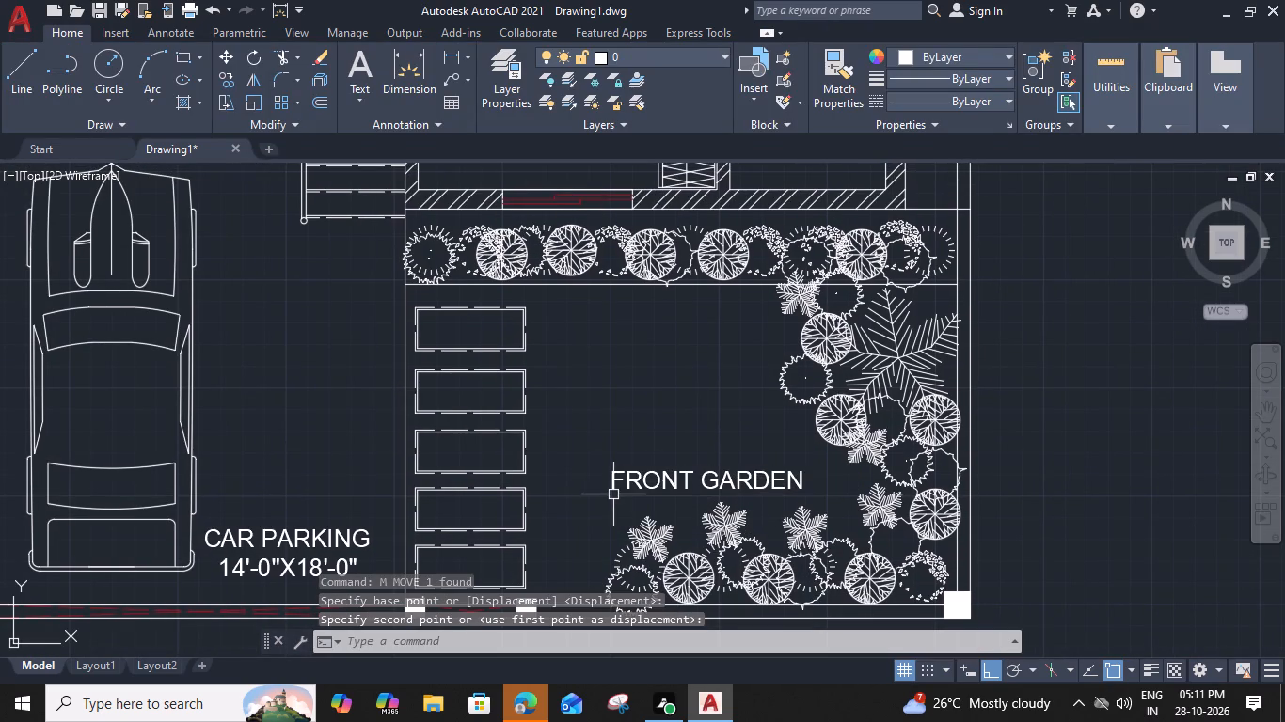
left_click(623, 484)
type("M")
key("space")
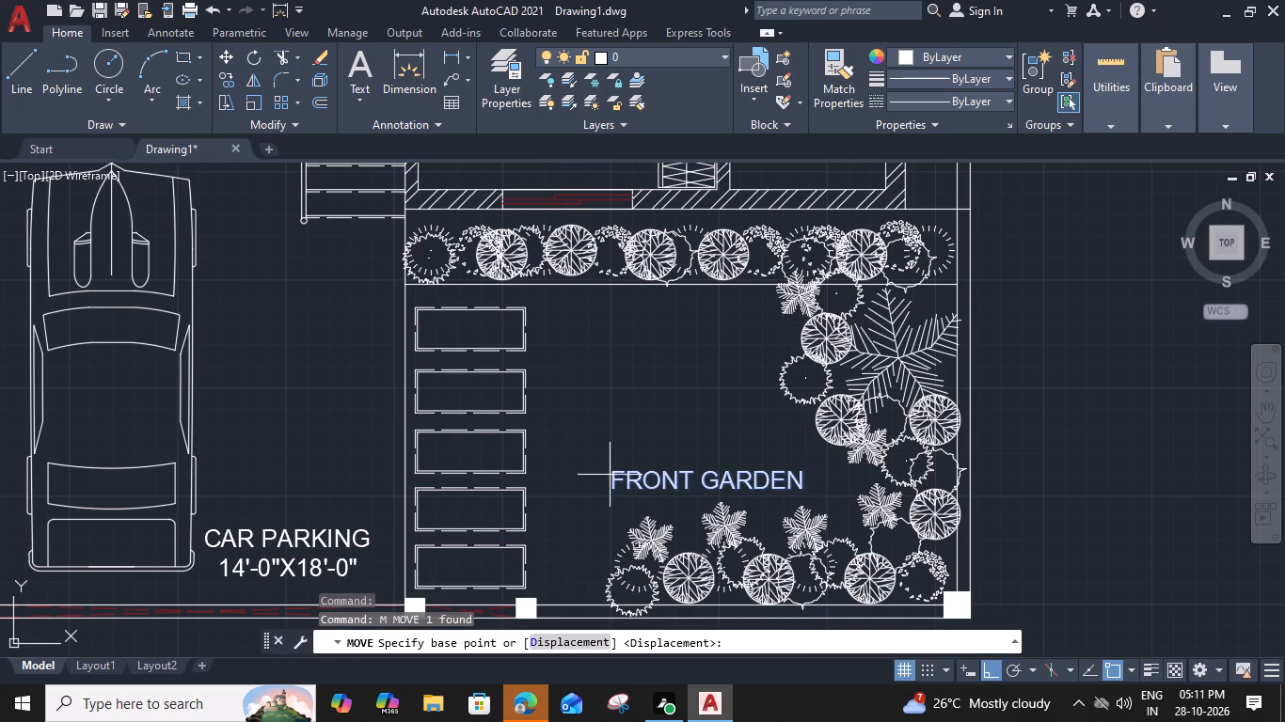
left_click(608, 470)
left_click(607, 429)
Hatch the car parking floor around the car and label with the ANGLE pattern at scale 2.
scroll(642, 486, "down", 2)
middle_click_drag(617, 507, 623, 510)
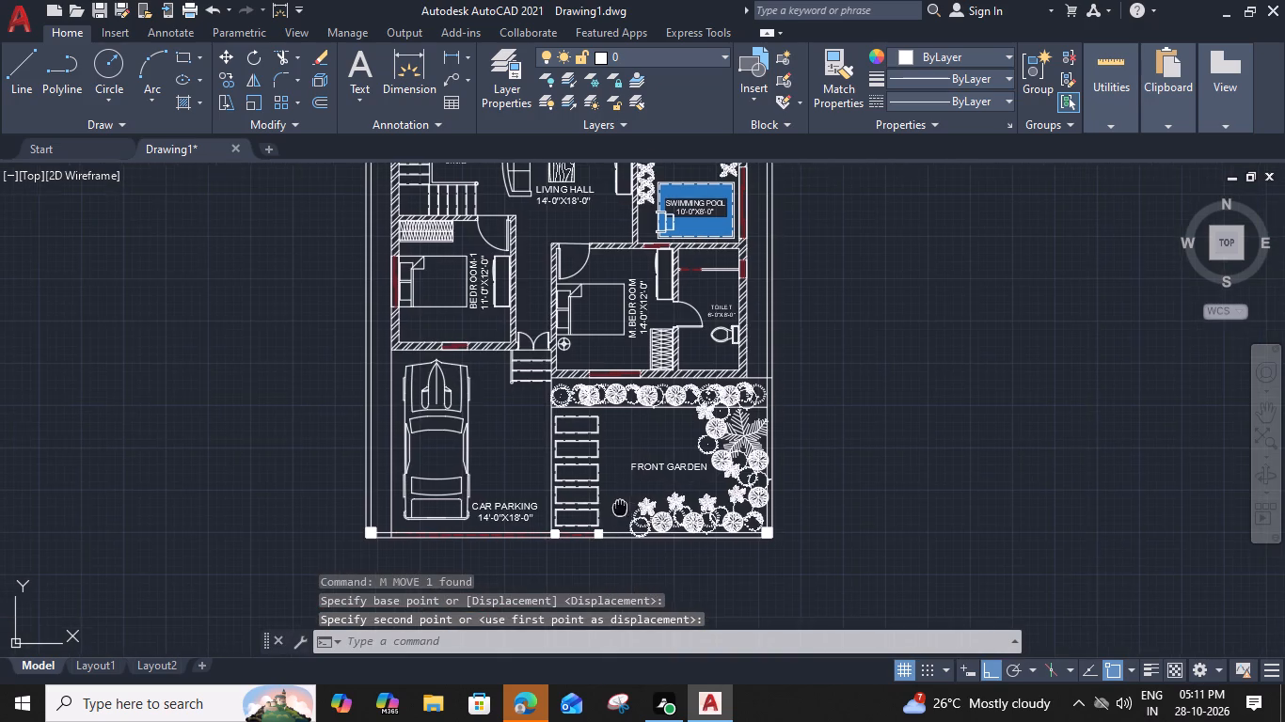
middle_click_drag(623, 510, 704, 547)
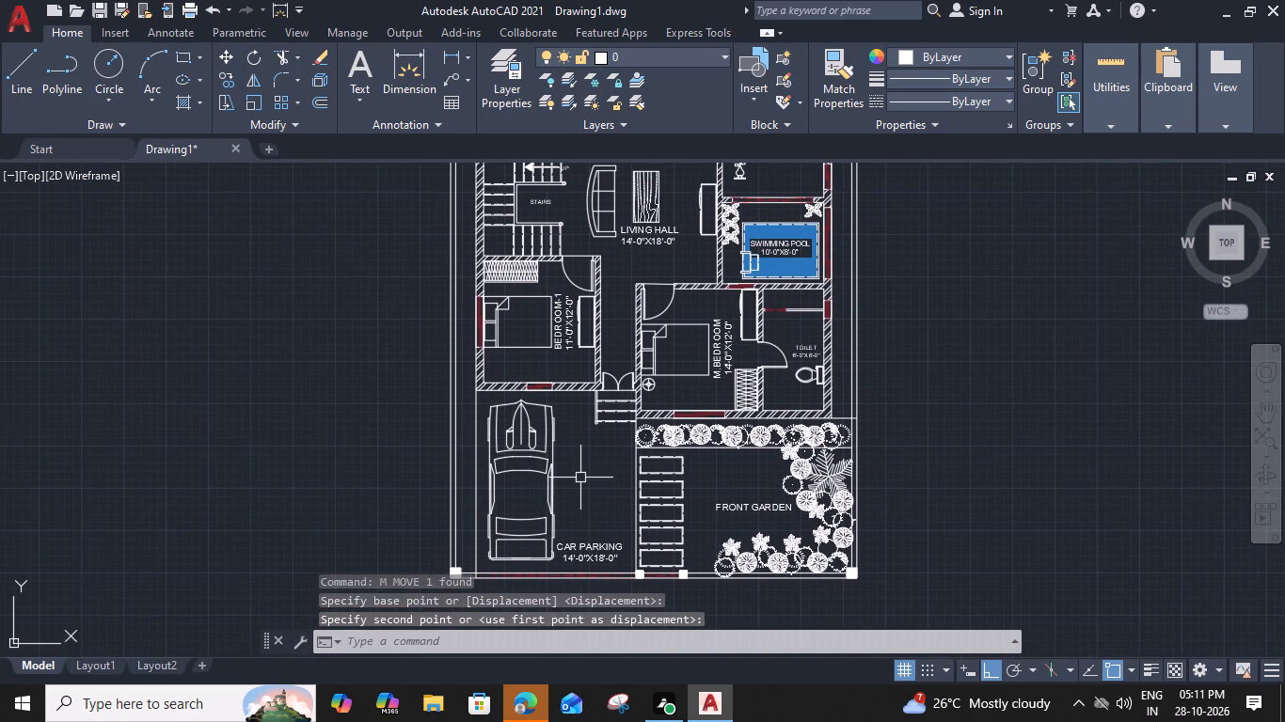
type("H")
key("space")
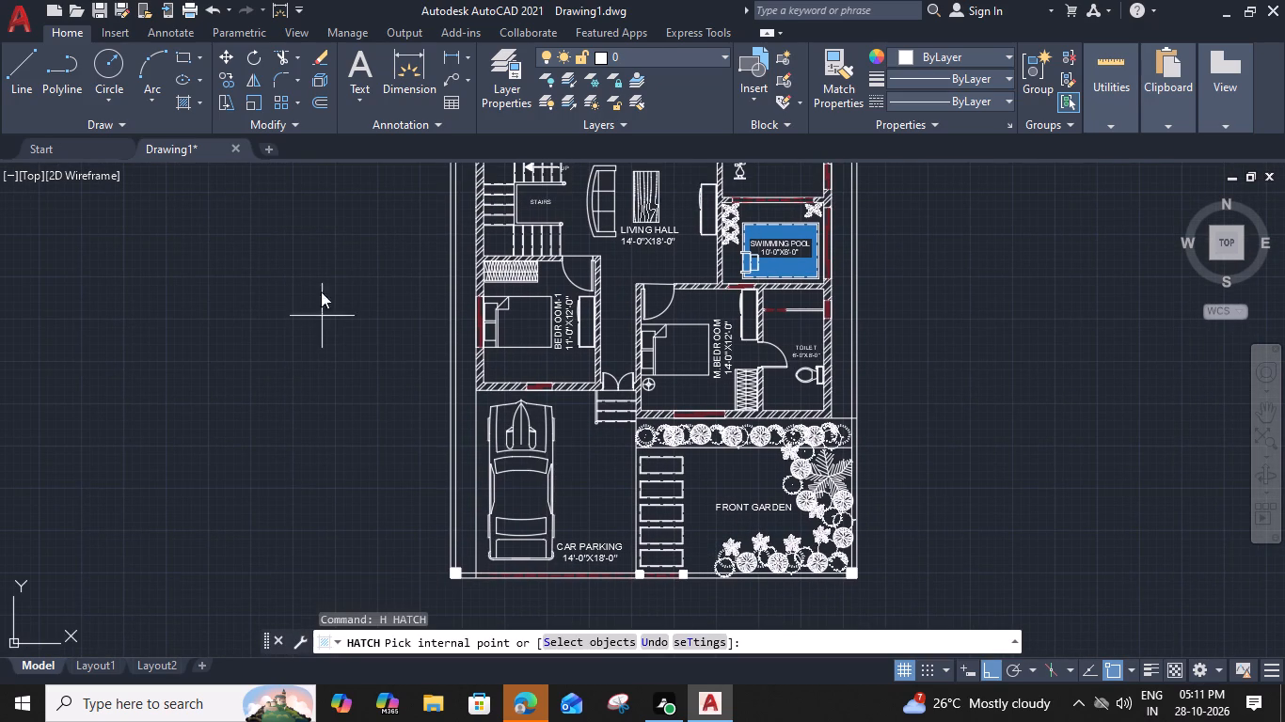
left_click(243, 71)
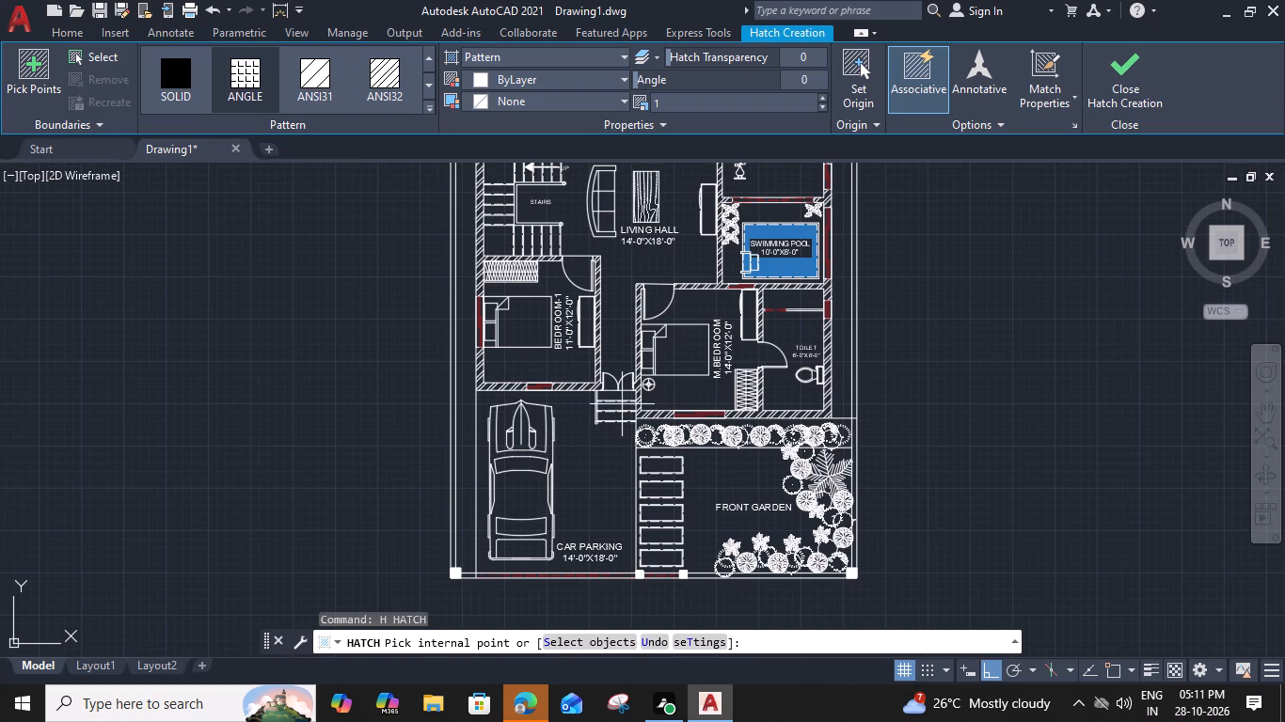
left_click(583, 464)
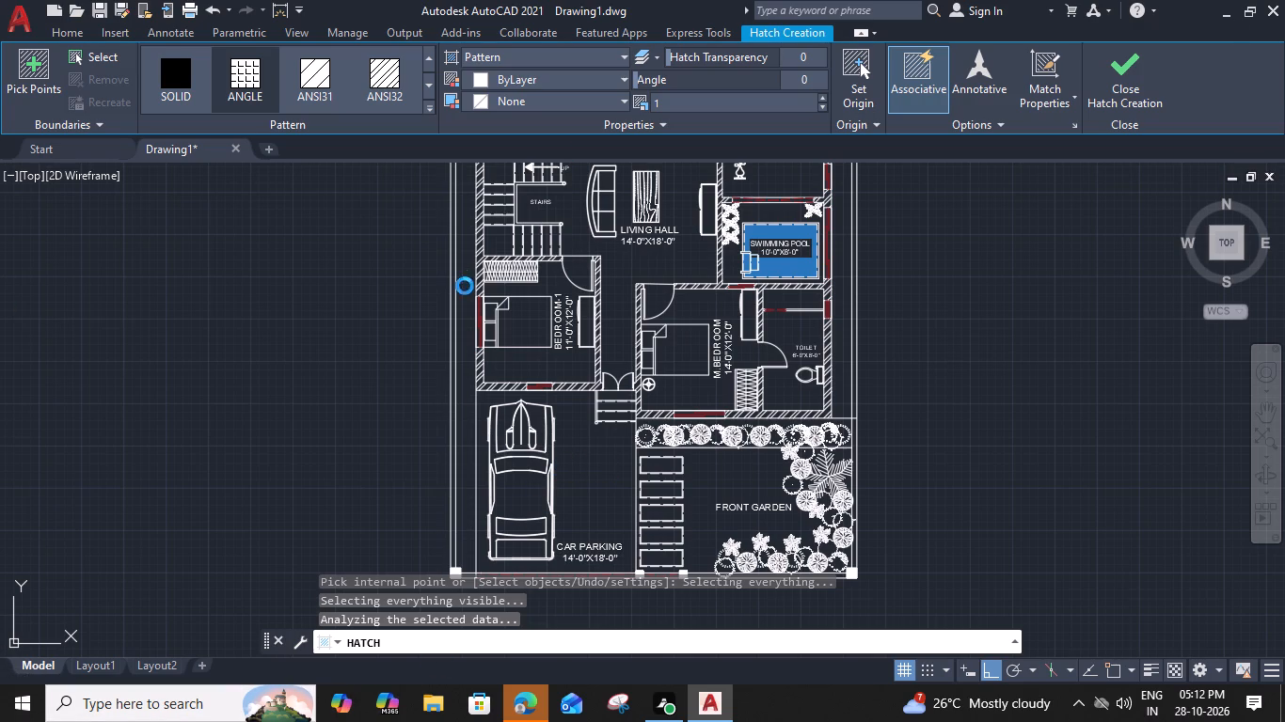
left_click(595, 469)
double_click(584, 476)
left_click(1128, 68)
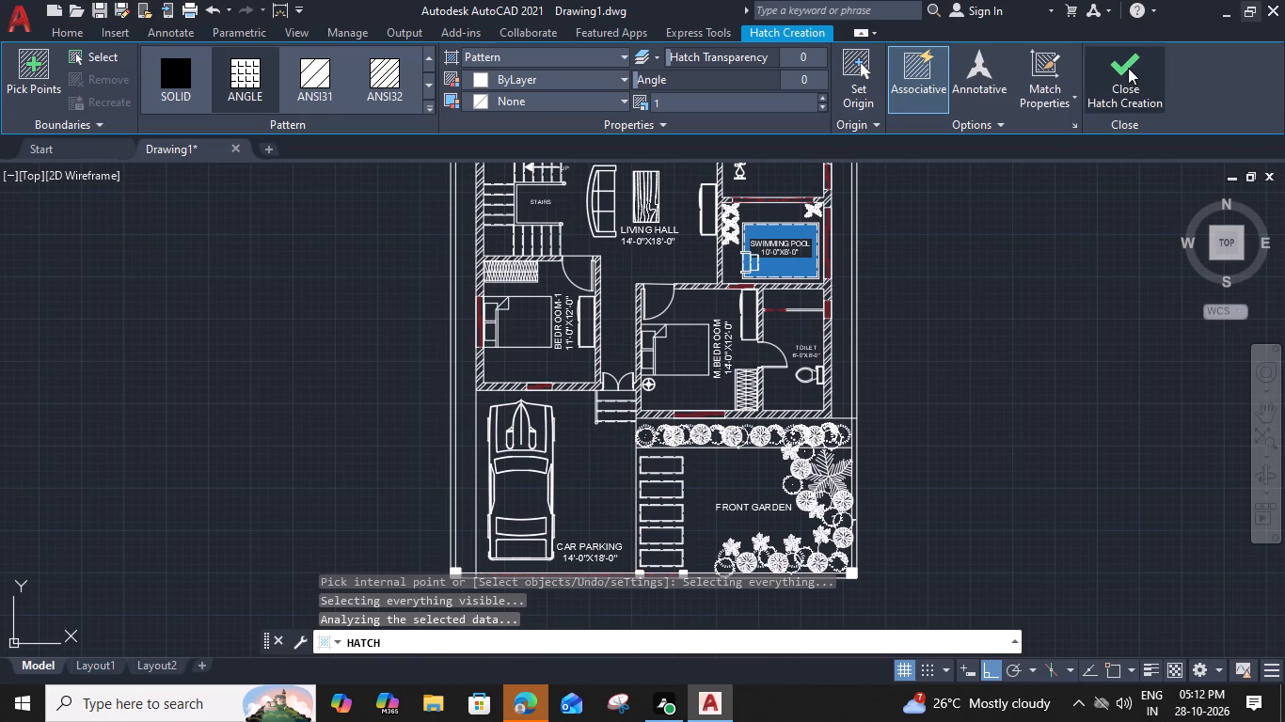
left_click(610, 466)
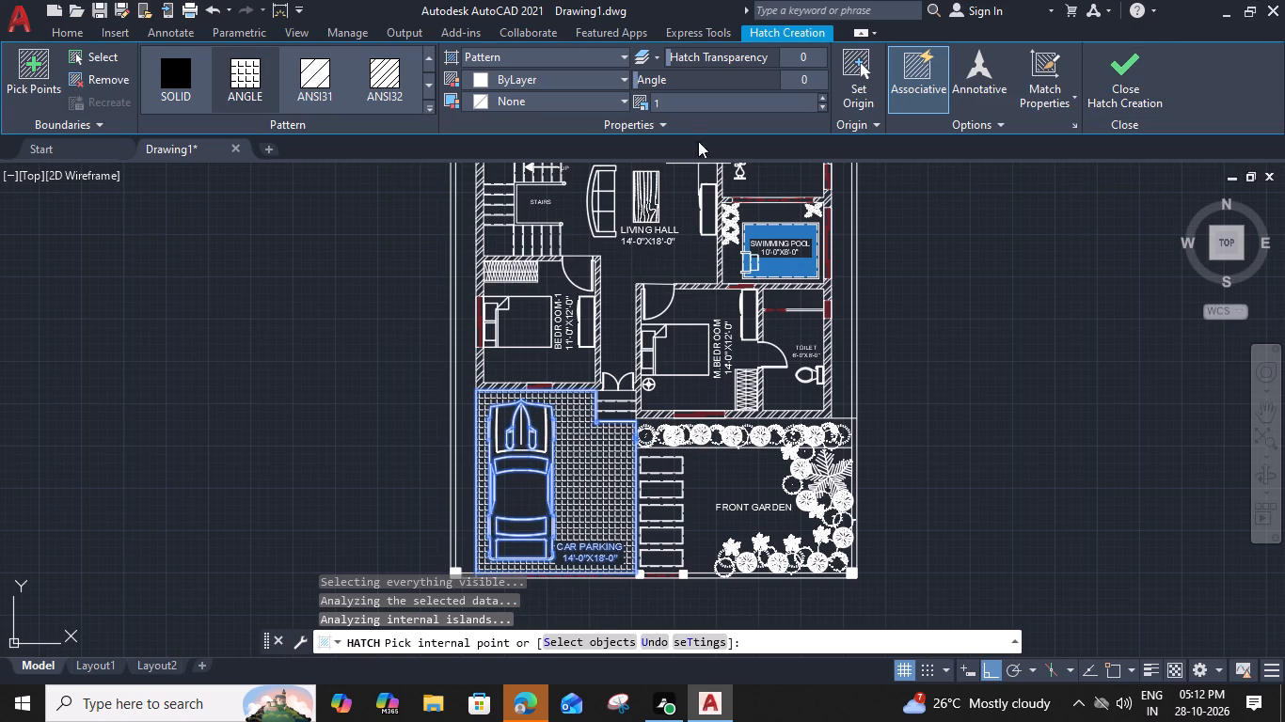
left_click(678, 102)
key("2")
key("Return")
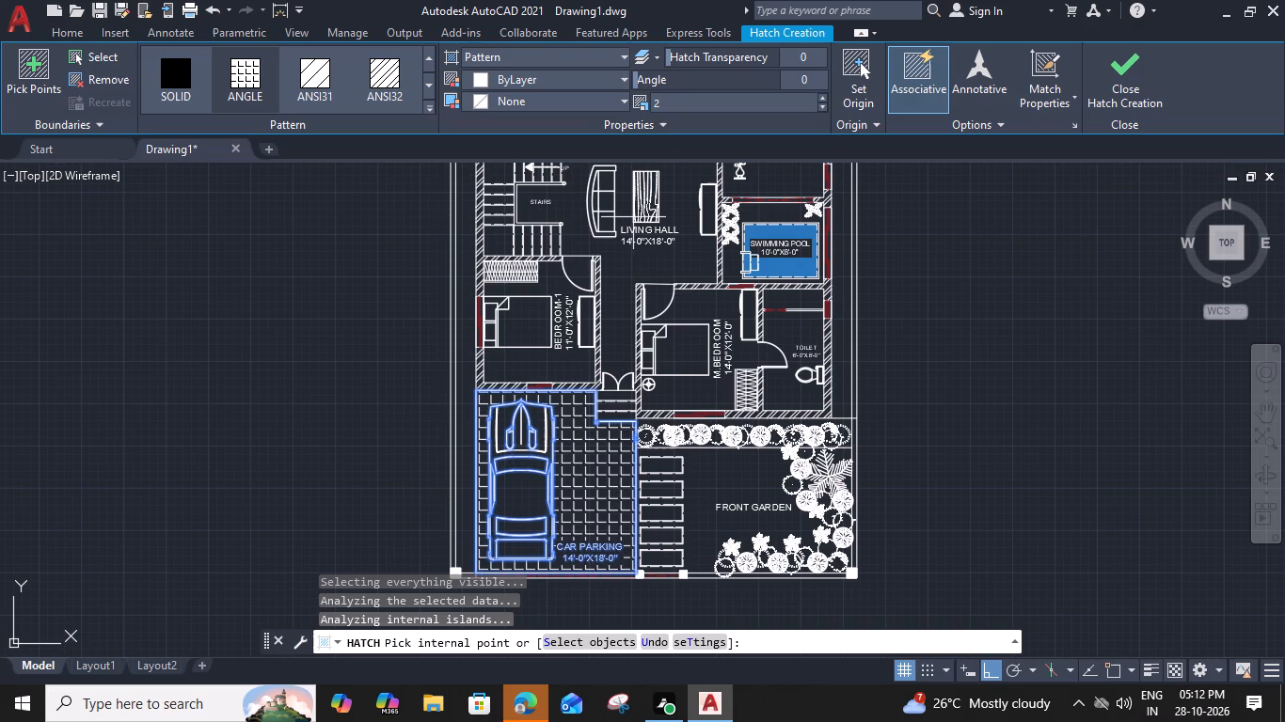
left_click(1115, 71)
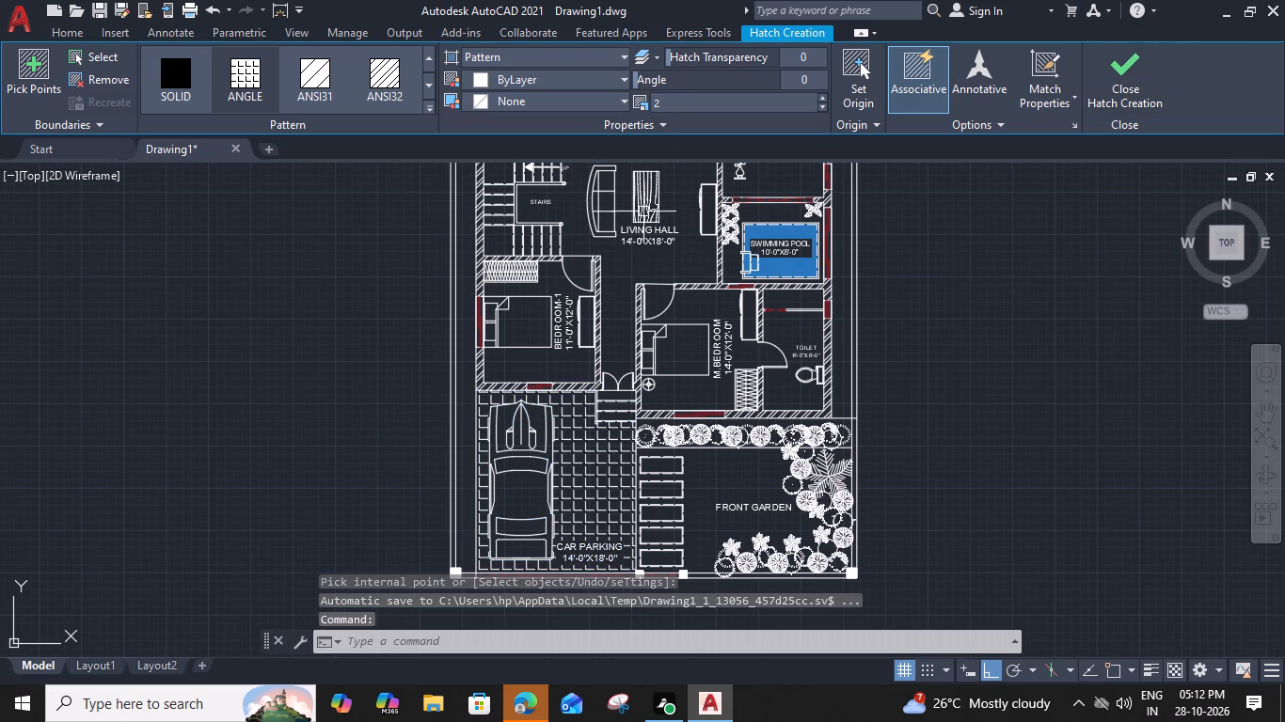
Insert a Trees - Imperial block outside the side boundary, level with Bedroom-1.
scroll(582, 513, "down", 1)
middle_click_drag(587, 512, 613, 545)
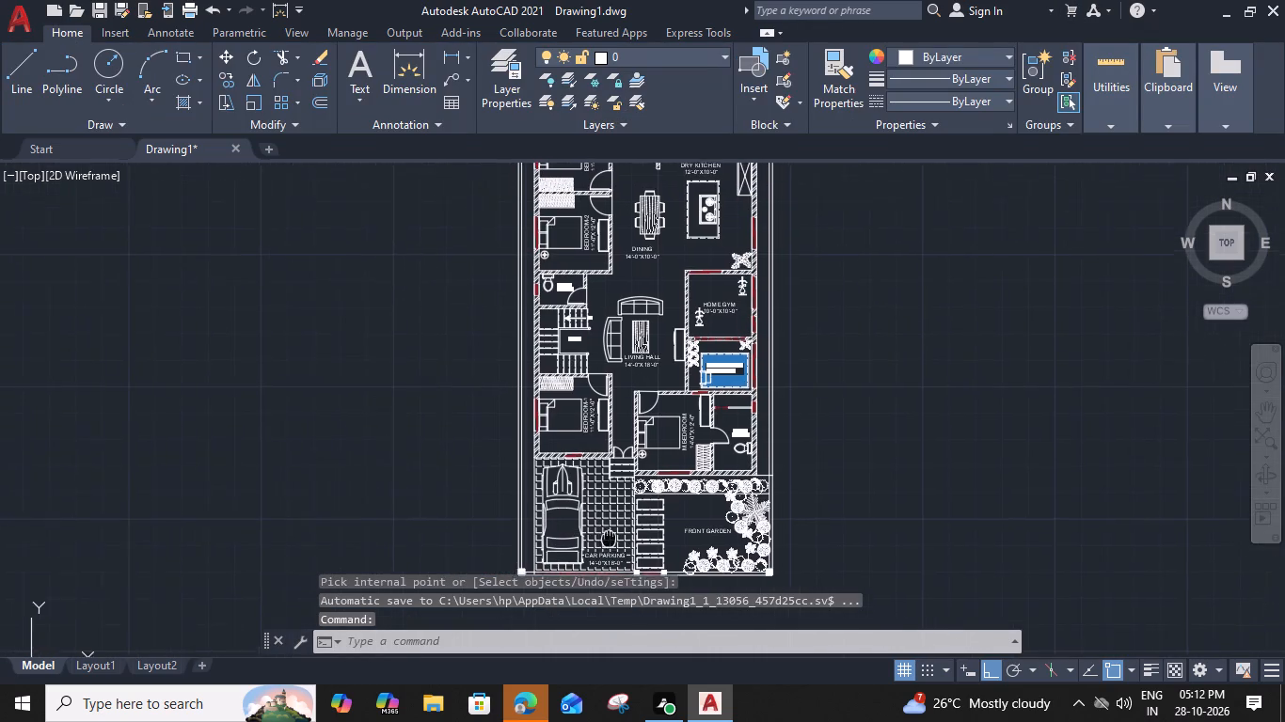
middle_click_drag(613, 545, 618, 554)
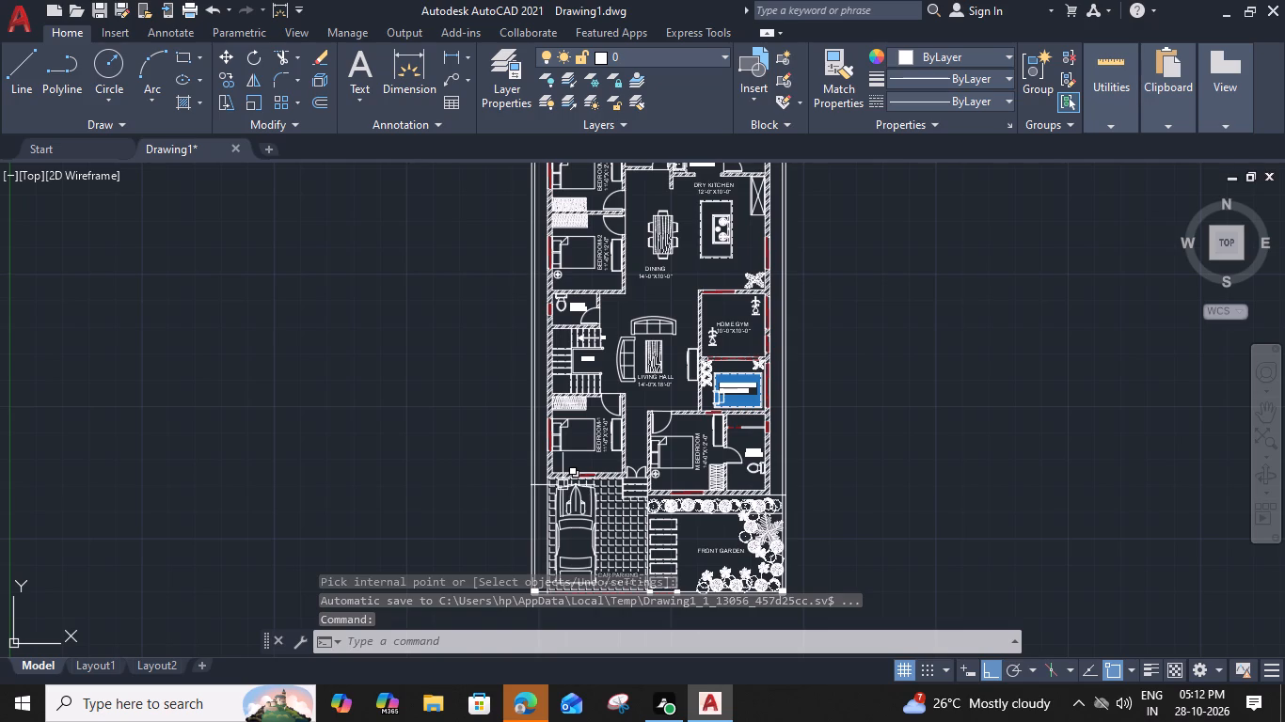
key("ctrl+3")
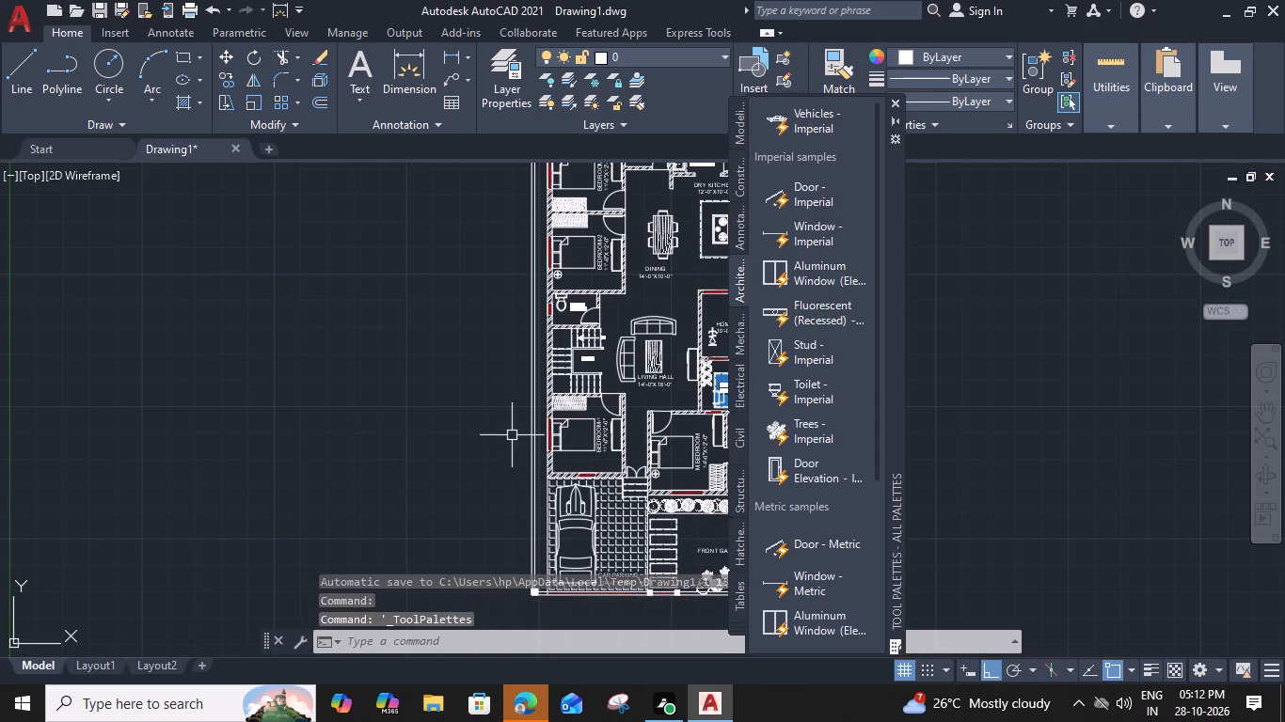
left_click(780, 419)
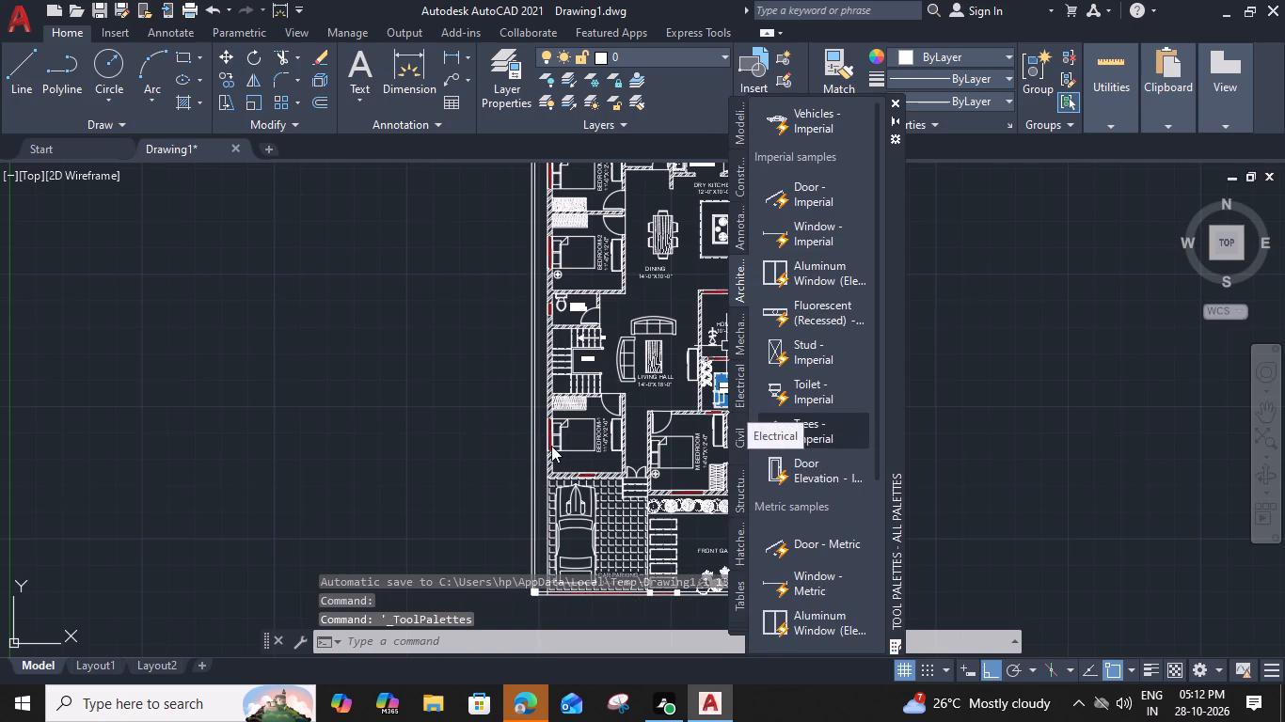
left_click(483, 453)
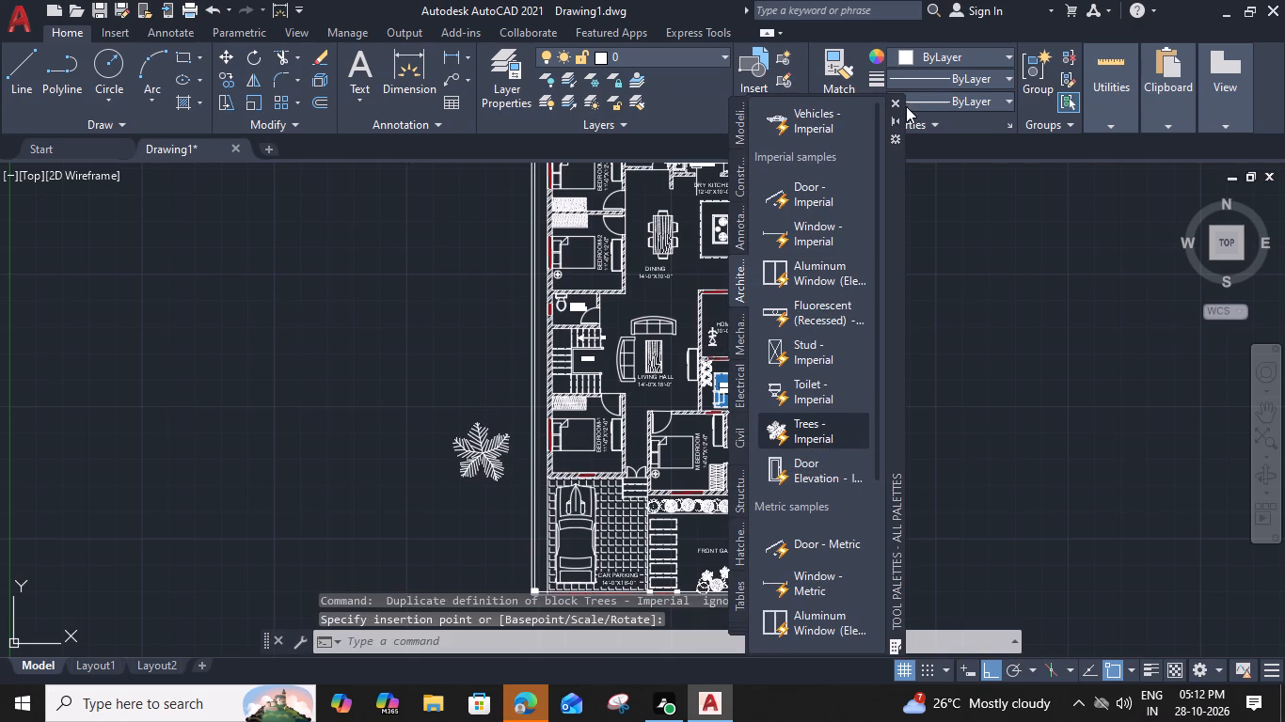
left_click(898, 101)
Scale the inserted tree down about its centre to roughly a third of its size.
scroll(466, 447, "up", 2)
left_click(489, 469)
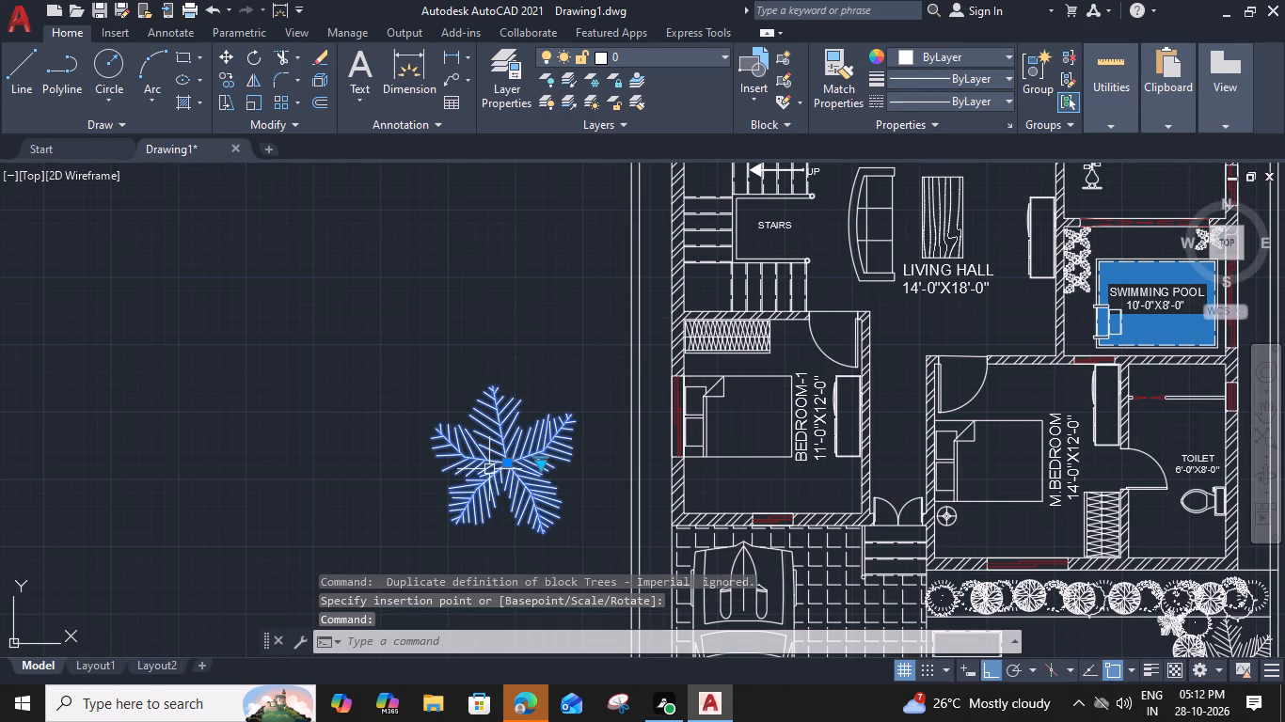
type("SC")
key("space")
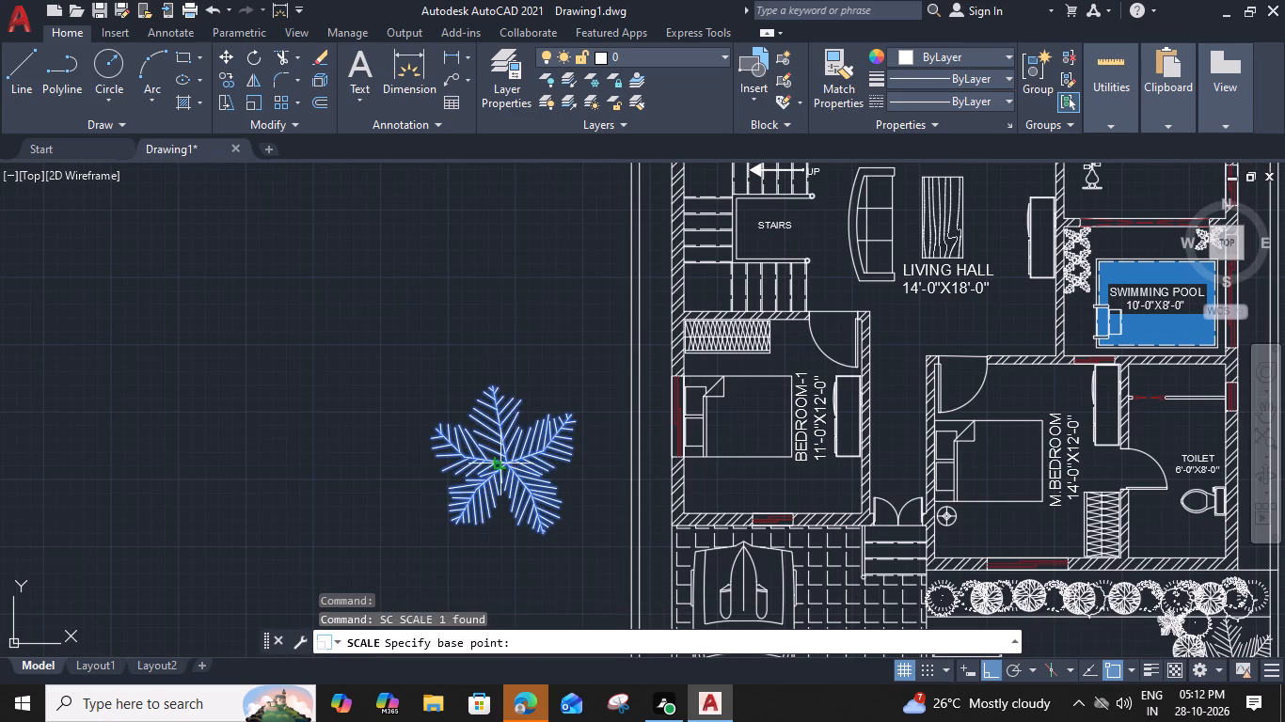
left_click(508, 463)
left_click(572, 465)
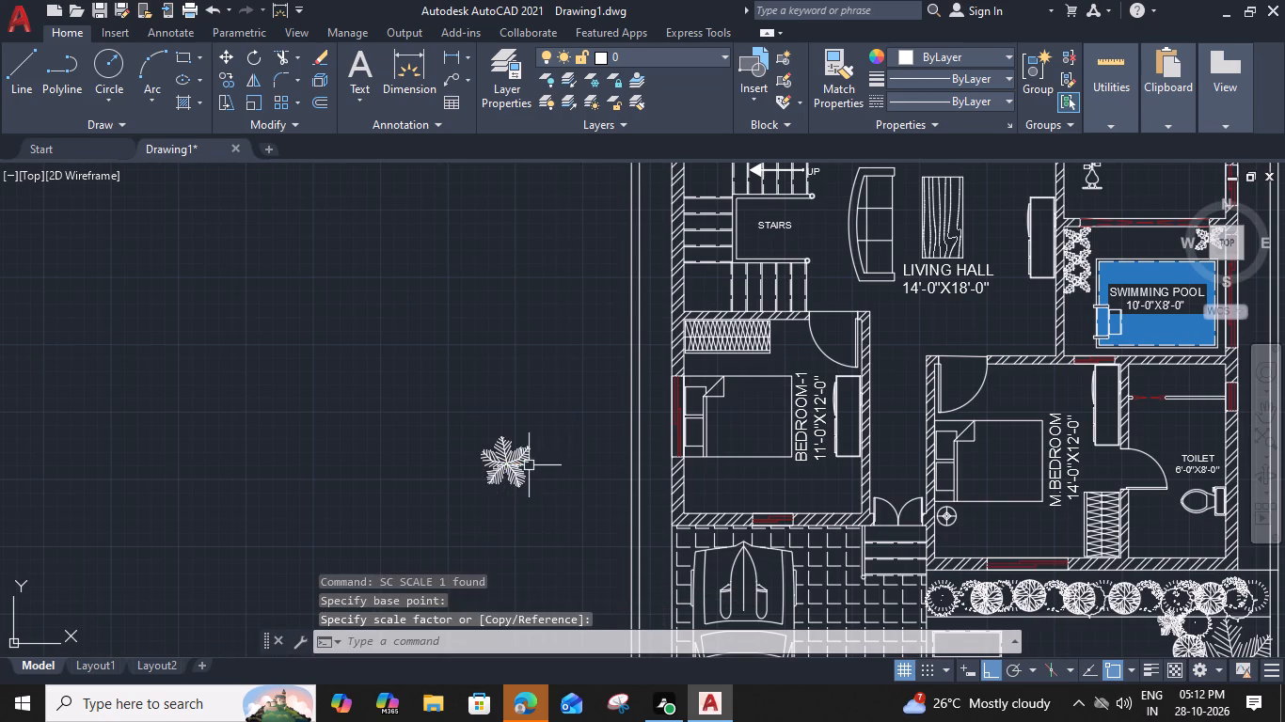
Move the small tree horizontally into the narrow side strip between the boundary wall and Bedroom-1.
left_click(526, 462)
type("M")
key("space")
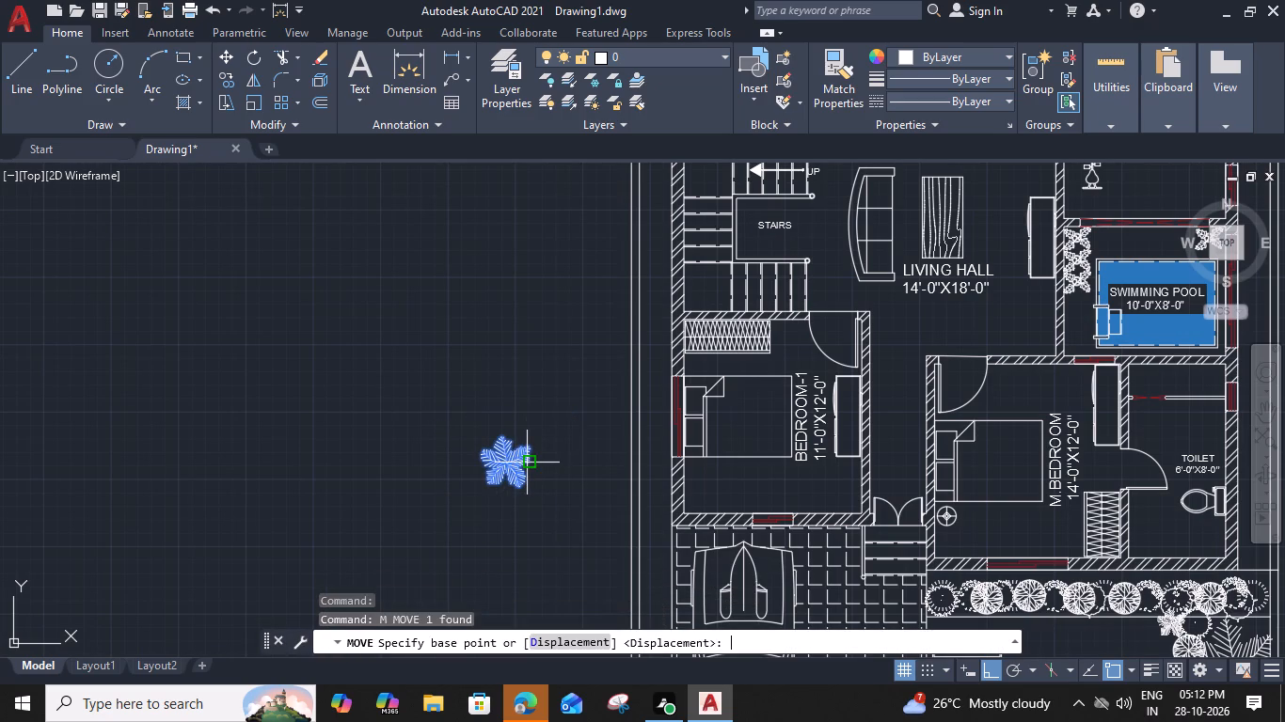
left_click(530, 447)
scroll(653, 443, "up", 1)
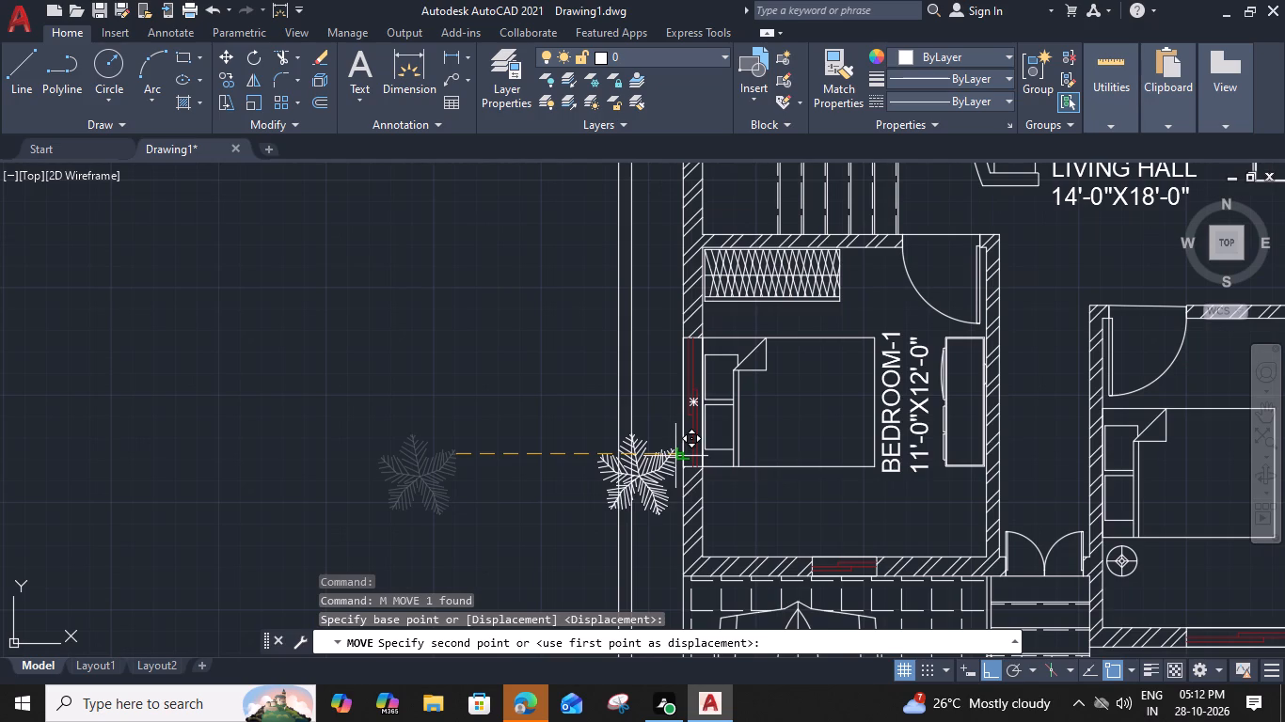
left_click(680, 456)
Scale the tree beside Bedroom-1 down about its centre to roughly 40% of its size.
left_click(649, 464)
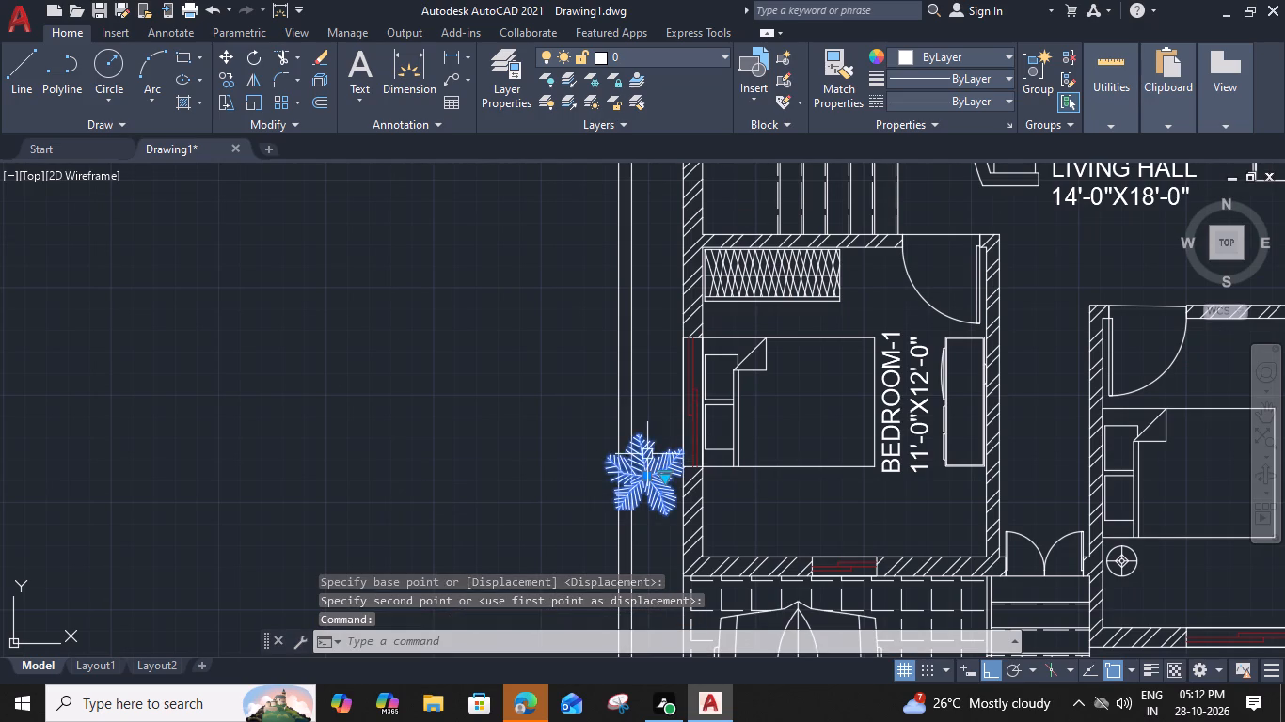
type("SC")
key("space")
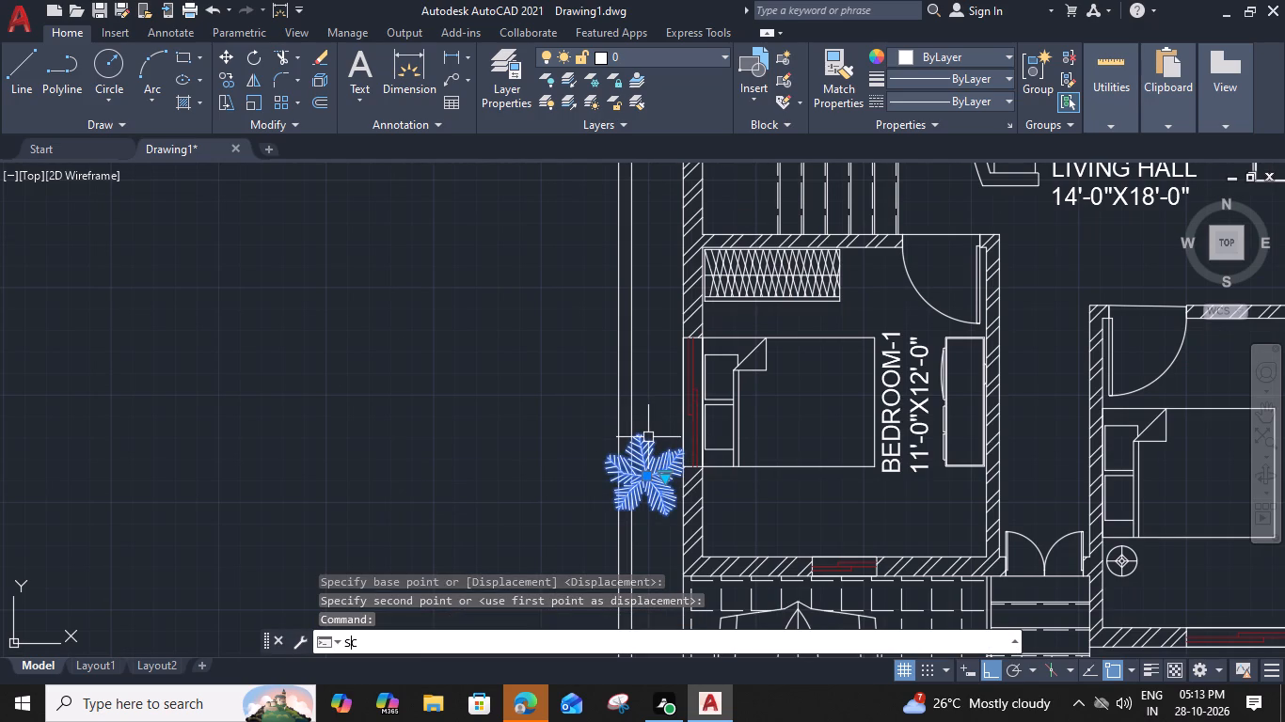
scroll(645, 474, "up", 1)
left_click(647, 480)
scroll(674, 482, "up", 2)
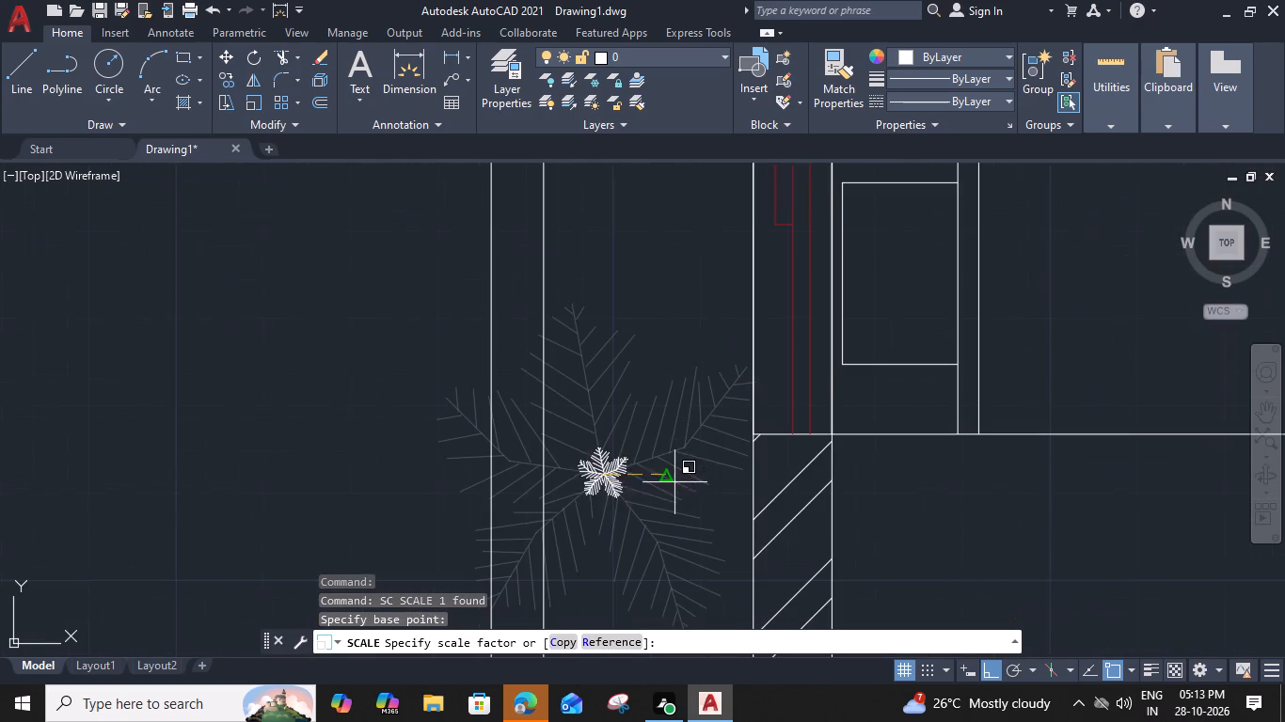
left_click(768, 480)
Move the reduced tree about 8" towards the Bedroom-1 wall so it sits clear of the boundary line.
left_click(619, 470)
type("M")
key("space")
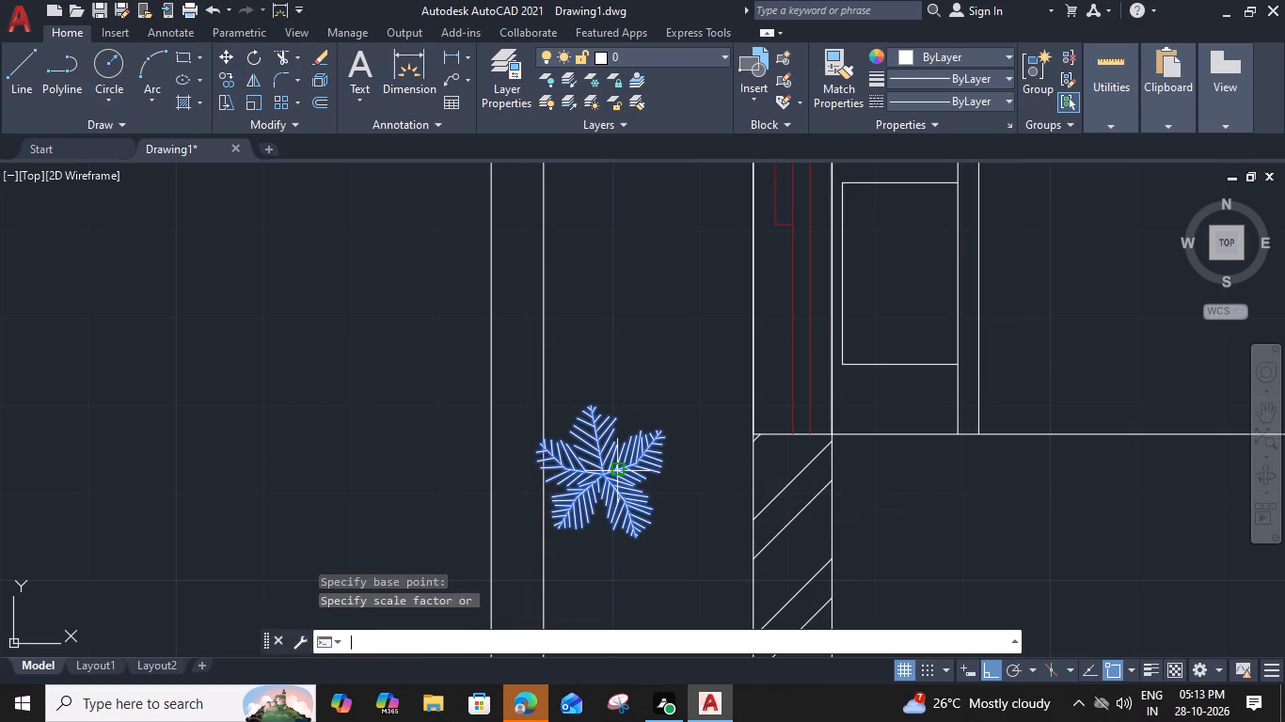
left_click(663, 433)
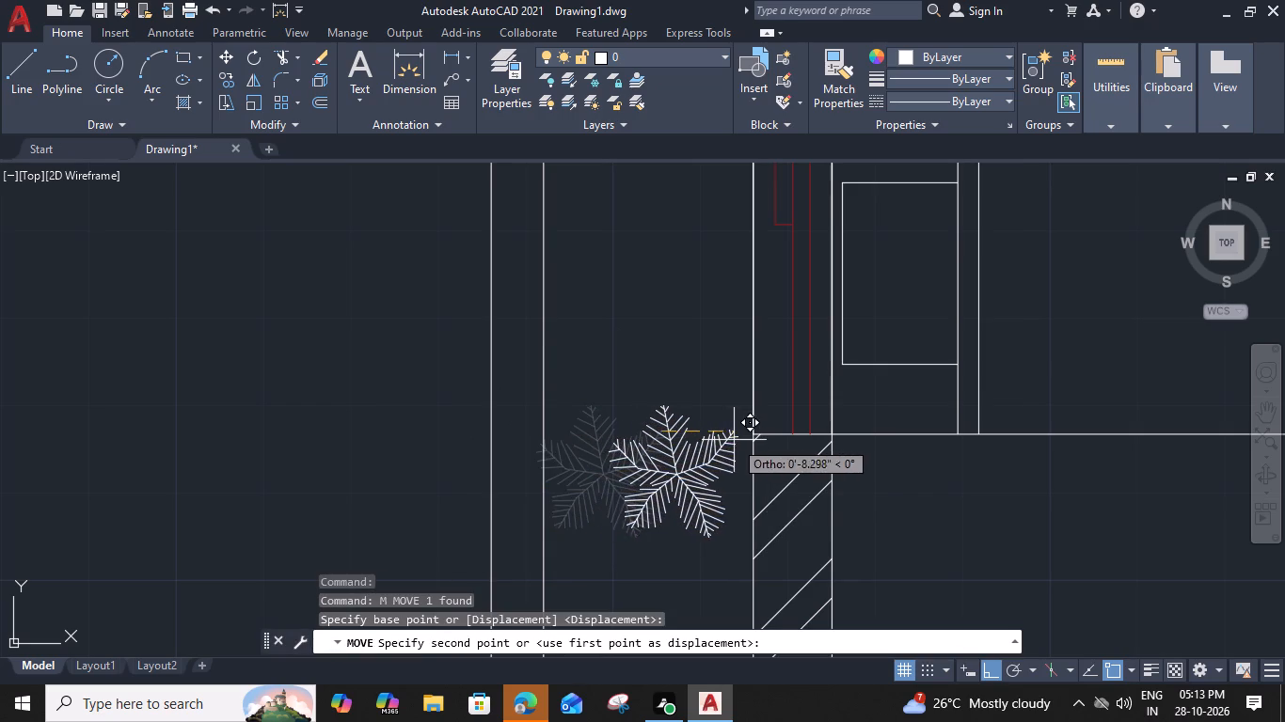
left_click(733, 440)
Copy the tree straight down the side strip four times, from beside Bedroom-1 to the front corner column at the car parking.
left_click(684, 460)
type("CO")
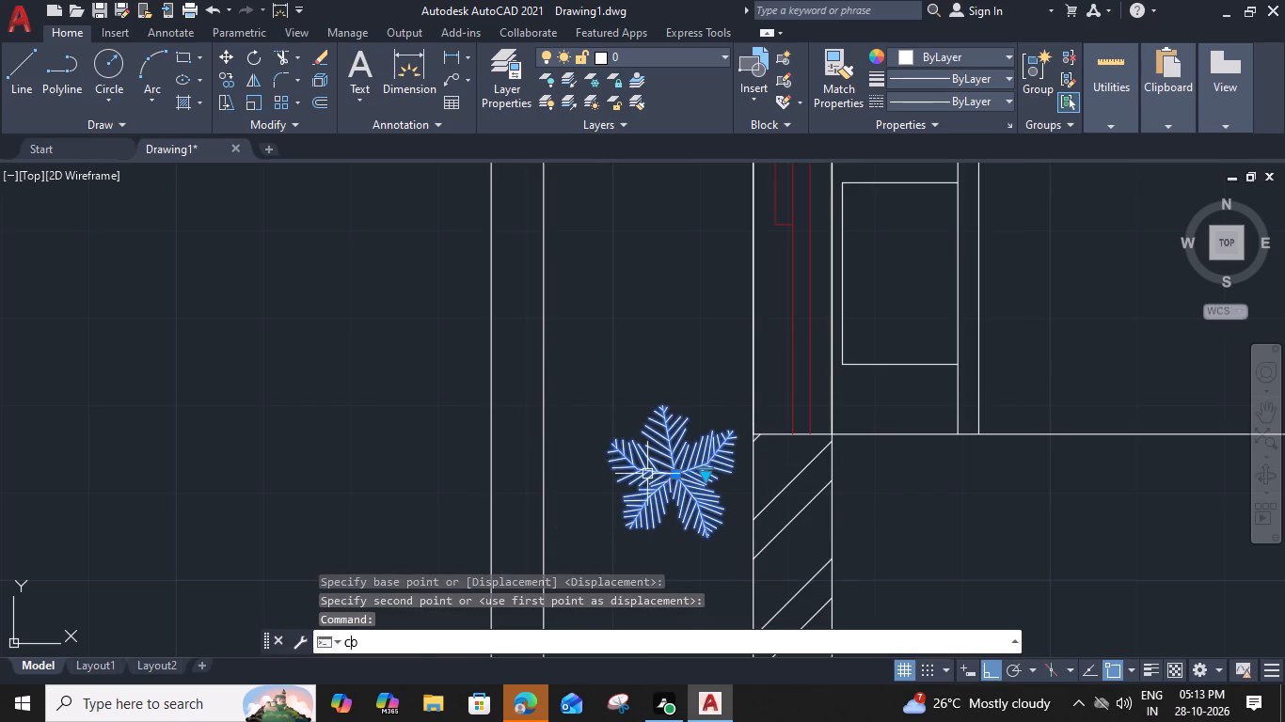
key("space")
left_click(661, 402)
scroll(661, 402, "down", 2)
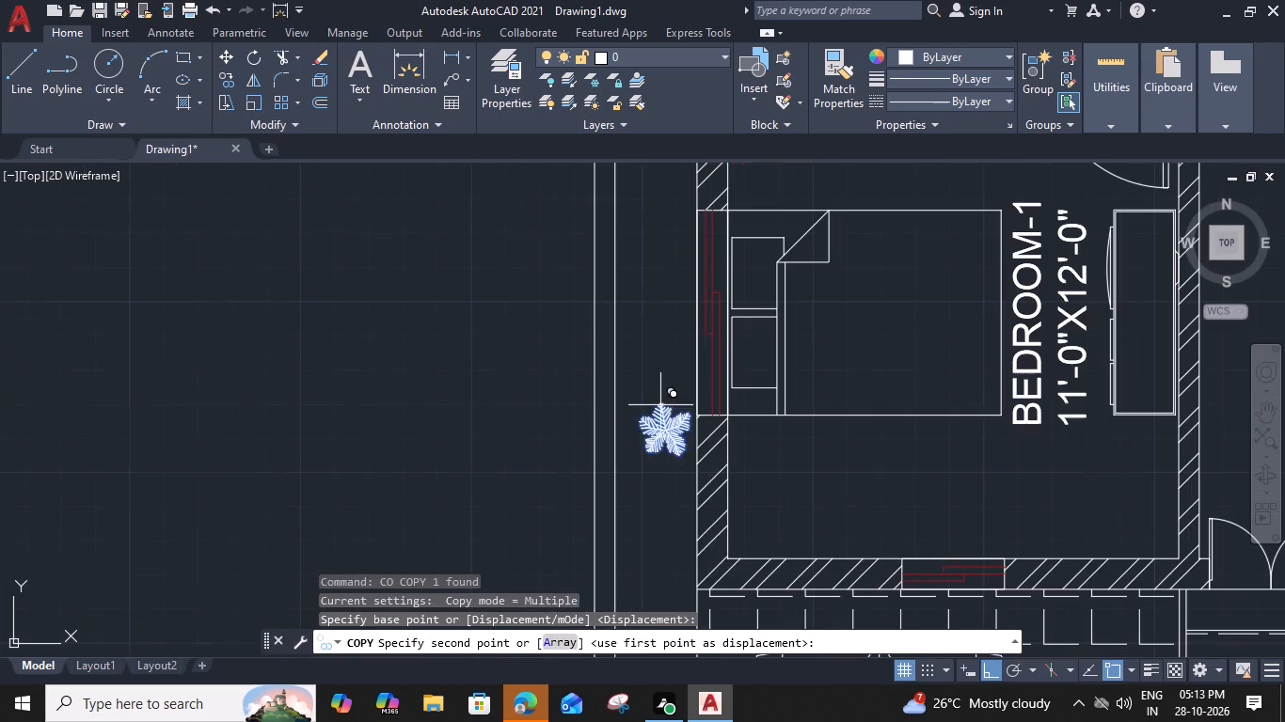
left_click(656, 527)
middle_click_drag(661, 539, 684, 325)
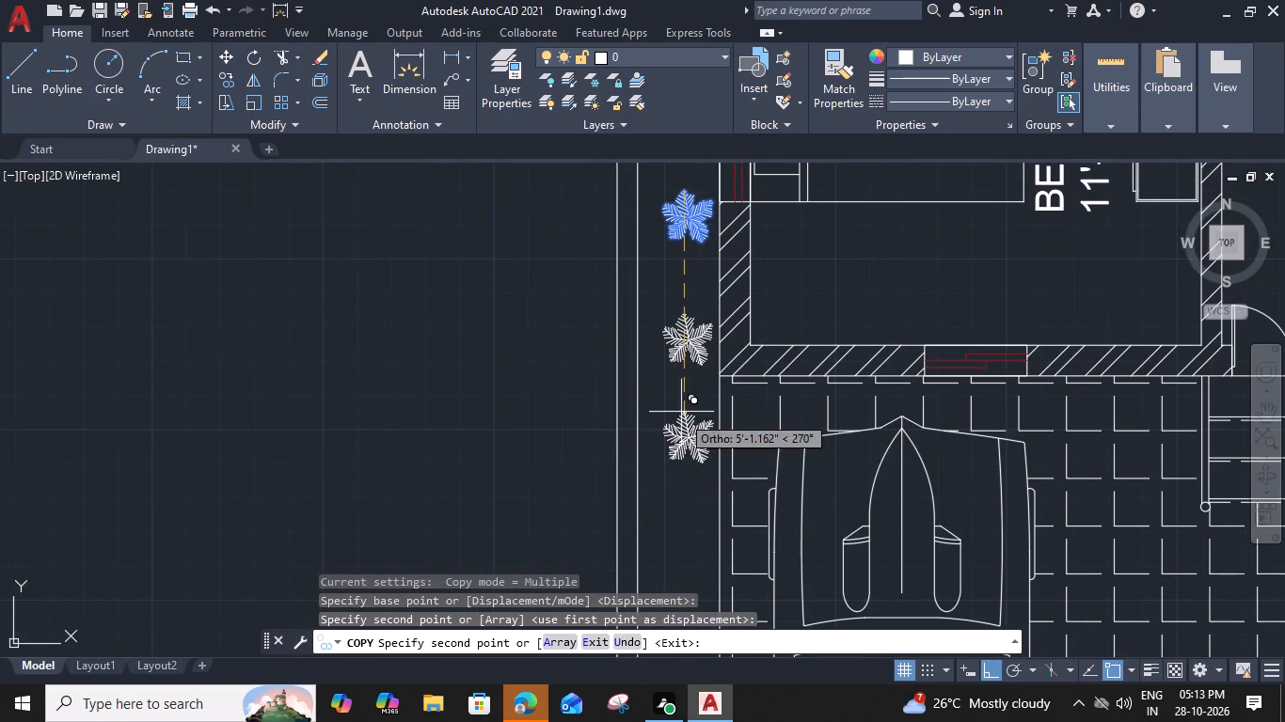
left_click(688, 497)
middle_click_drag(690, 613, 717, 283)
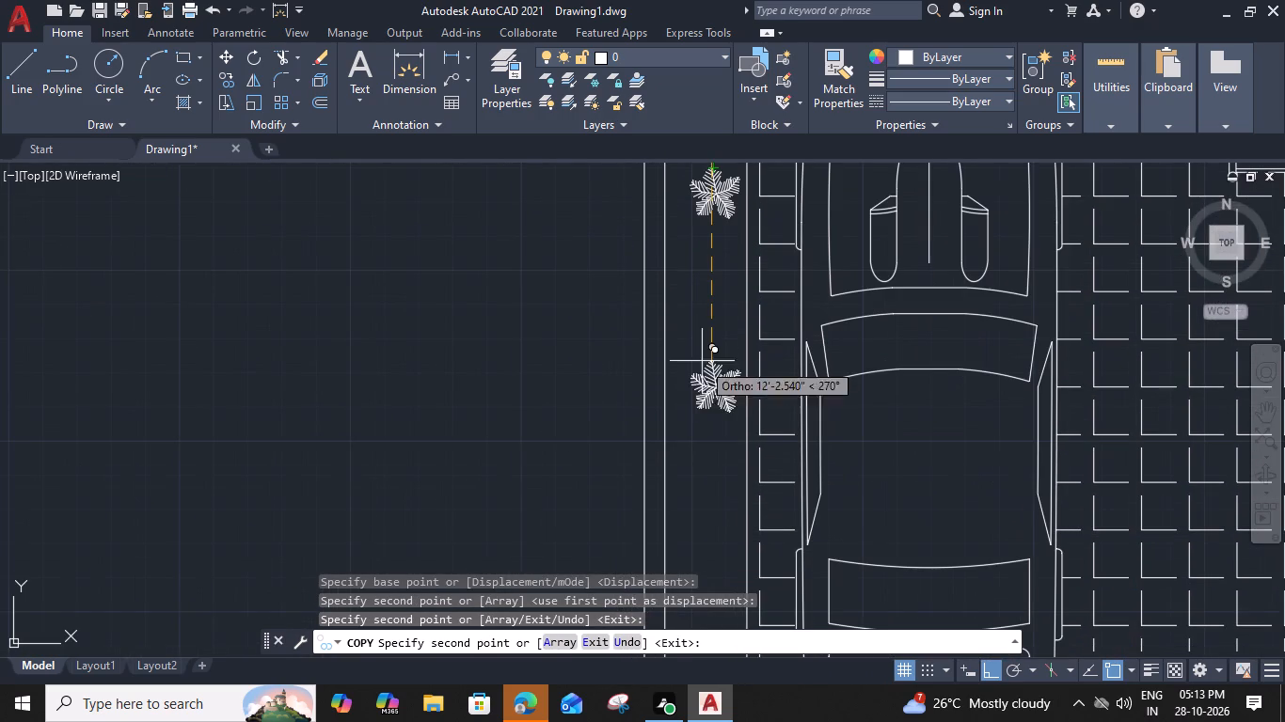
left_click(711, 392)
middle_click_drag(717, 504, 740, 245)
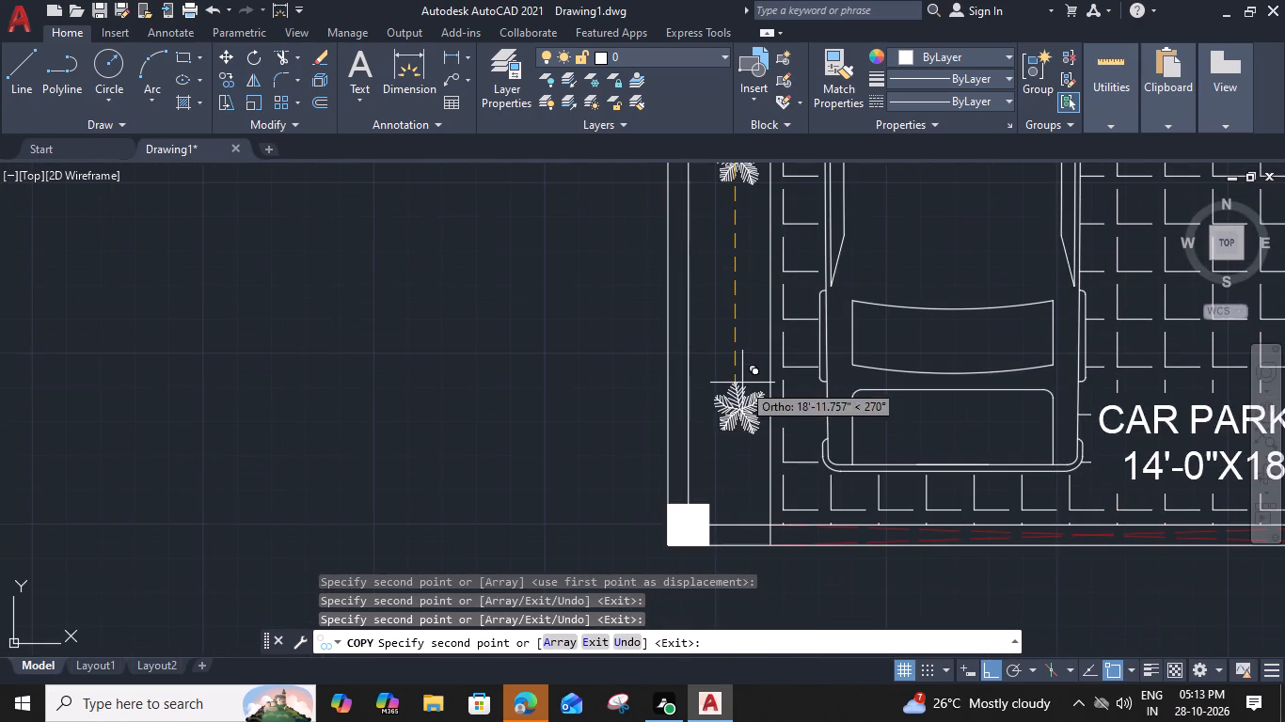
left_click(742, 383)
Add eight more tree copies up the same side strip, spaced from Bedroom-1 past the stairs and Bedroom-2 to Bedroom-3.
scroll(741, 360, "down", 2)
middle_click_drag(742, 222, 706, 535)
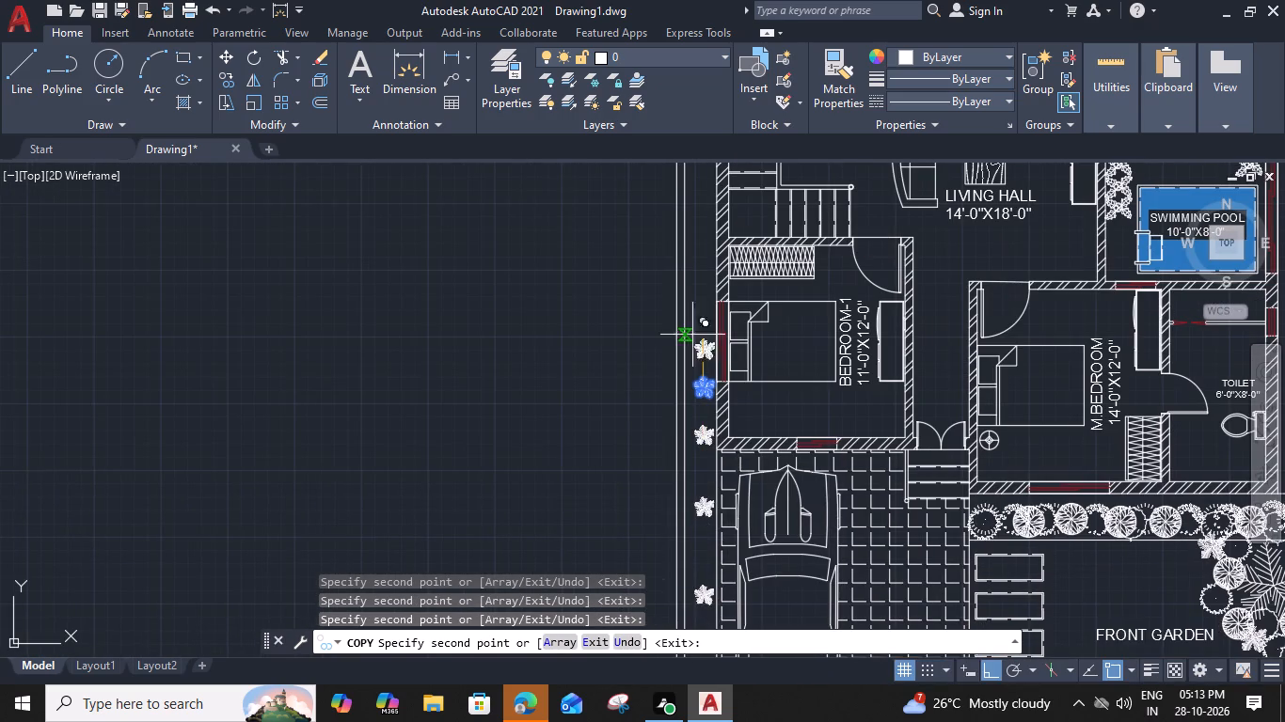
left_click(695, 290)
middle_click_drag(701, 240, 677, 416)
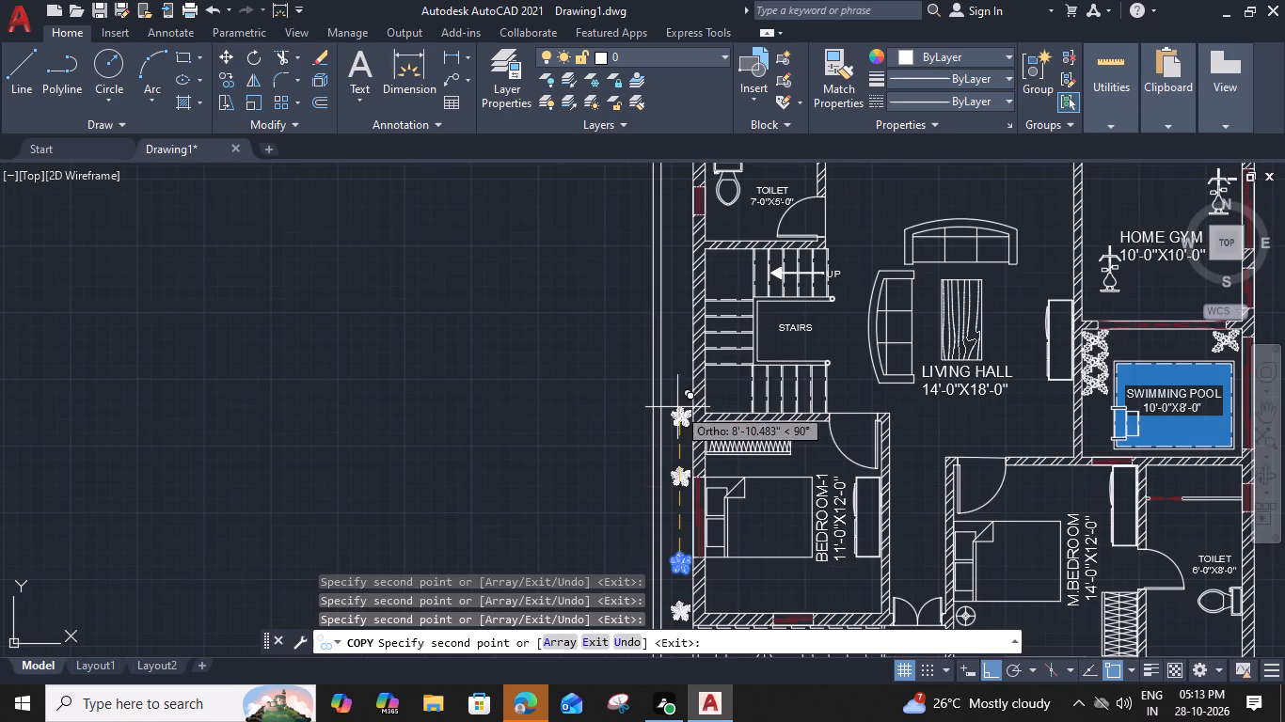
left_click(682, 355)
middle_click_drag(678, 282, 666, 409)
left_click(666, 374)
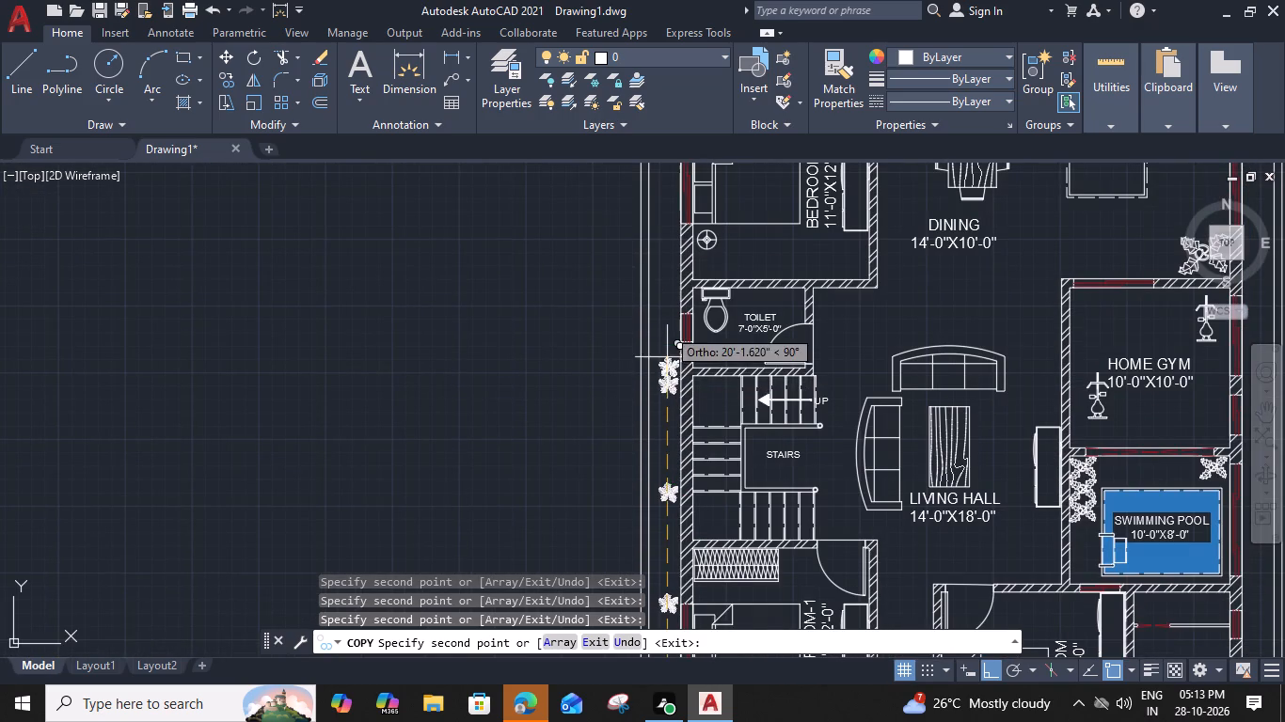
middle_click_drag(669, 311, 650, 415)
left_click(650, 373)
middle_click_drag(651, 333, 641, 483)
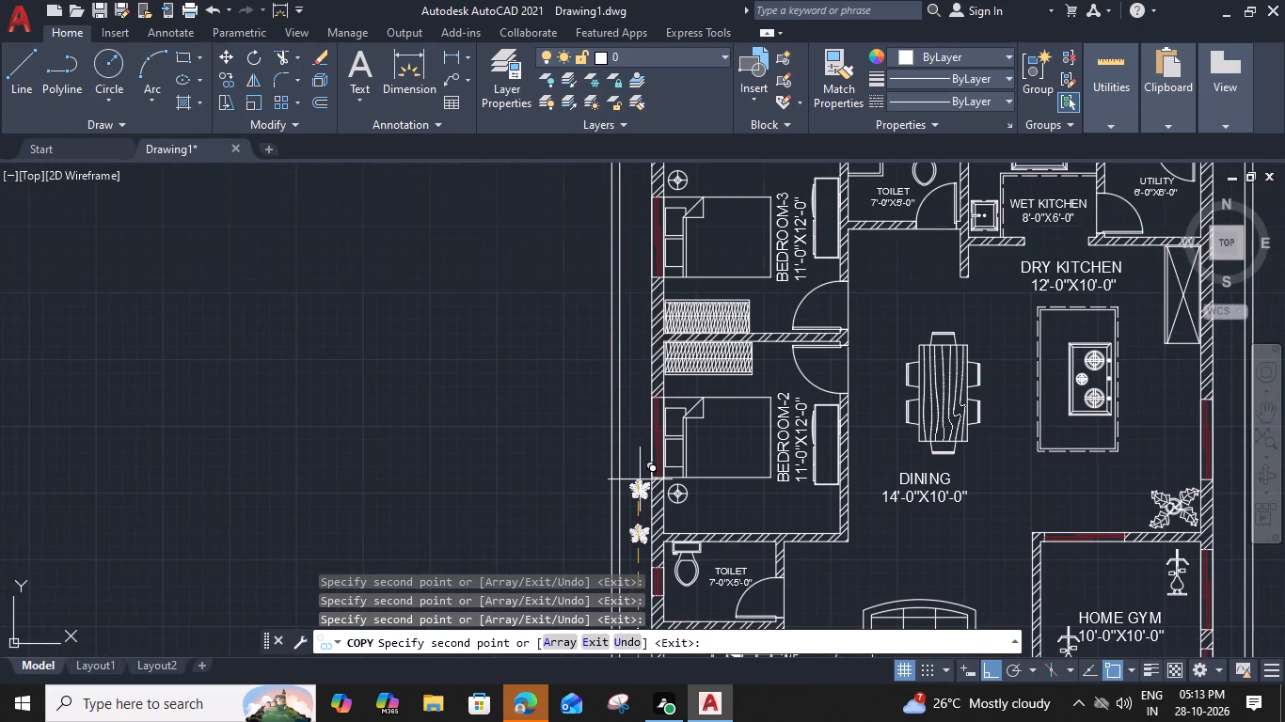
left_click(636, 417)
middle_click_drag(636, 370, 627, 475)
left_click(626, 447)
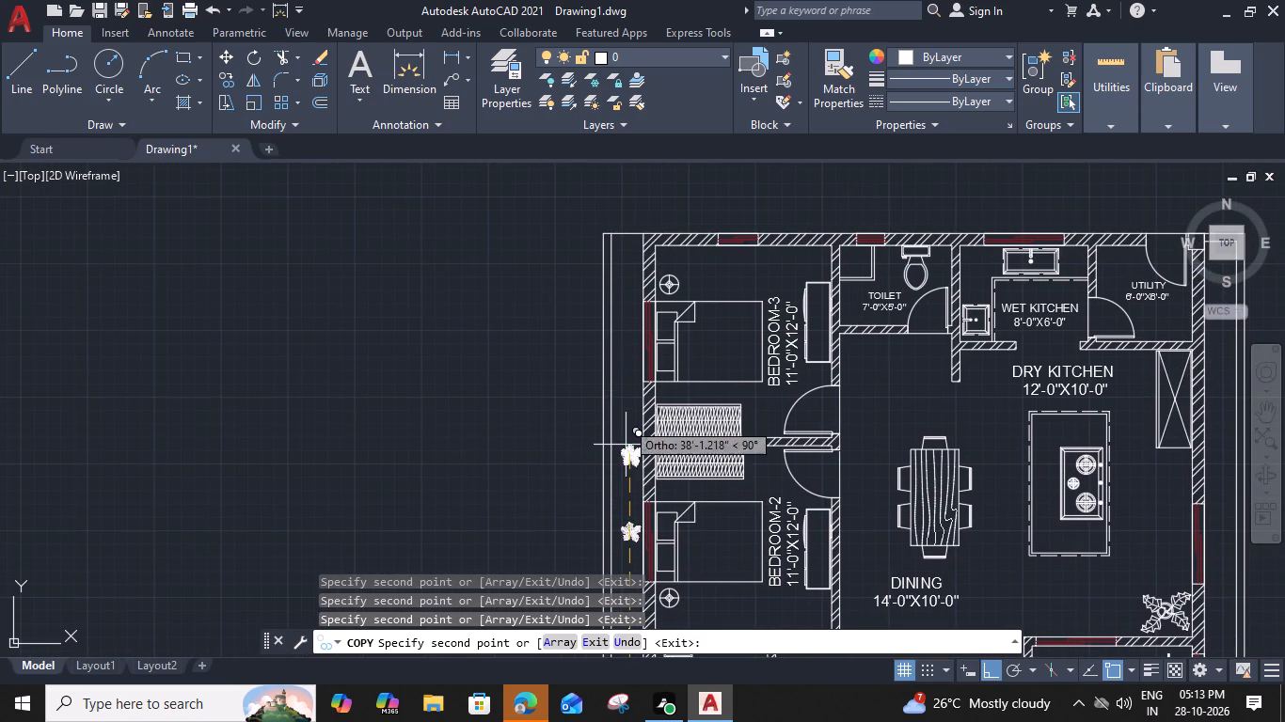
left_click(624, 369)
left_click(627, 284)
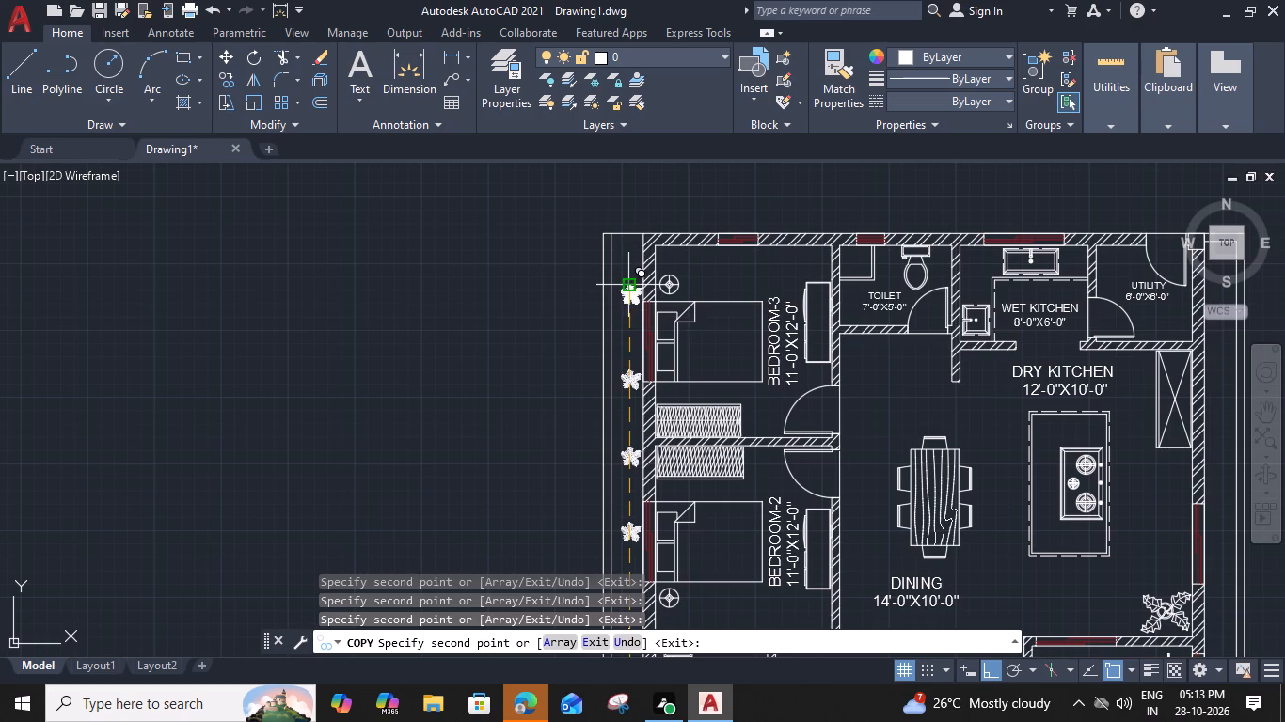
Place one tree copy straight across the plan in the opposite side strip, beside the master bedroom's toilet.
scroll(634, 337, "down", 2)
middle_click_drag(644, 564, 654, 430)
scroll(895, 478, "up", 2)
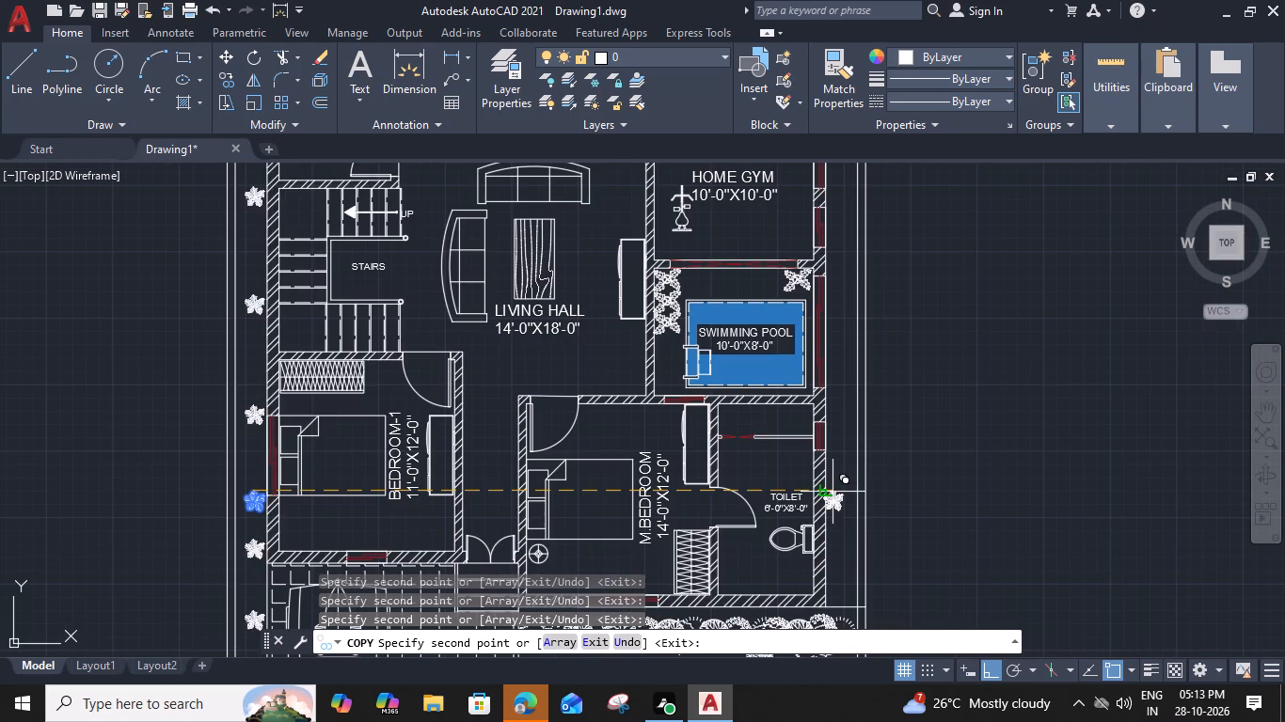
left_click(842, 494)
key("Escape")
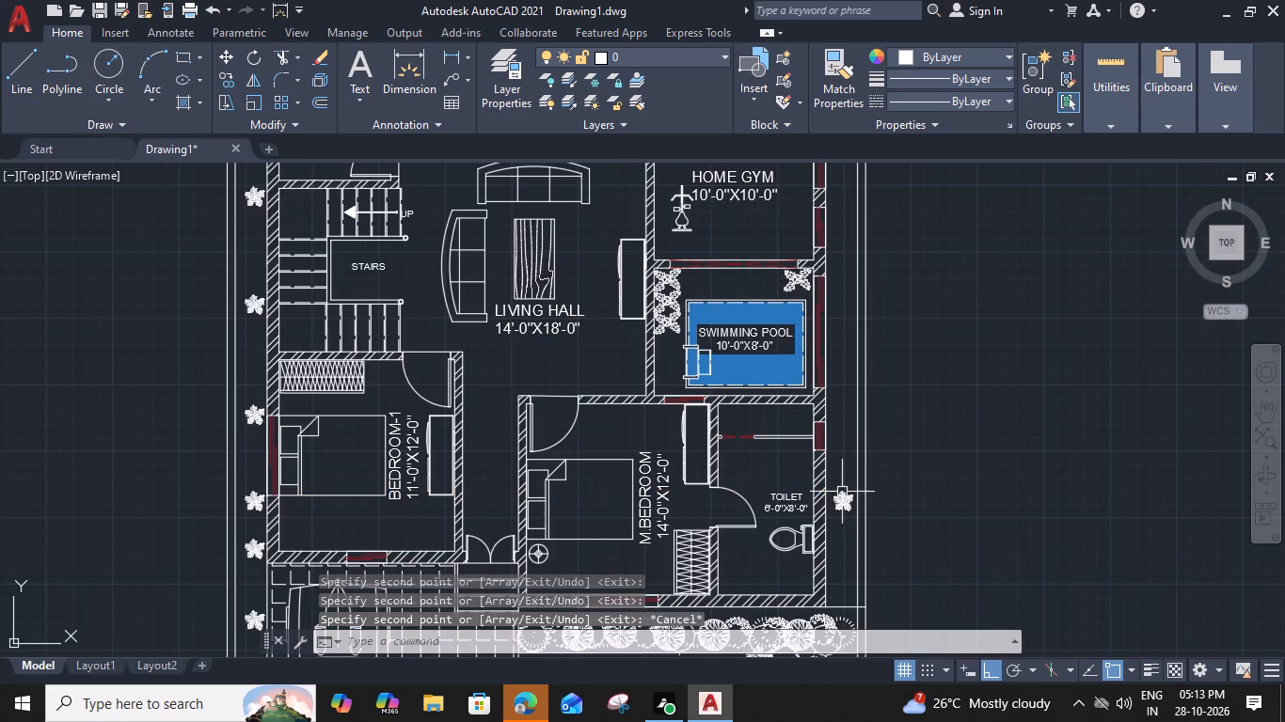
Copy the tree beside the master toilet six times up its side strip, past the swimming pool, home gym and dry kitchen to the utility.
left_click(842, 493)
type("CO")
key("space")
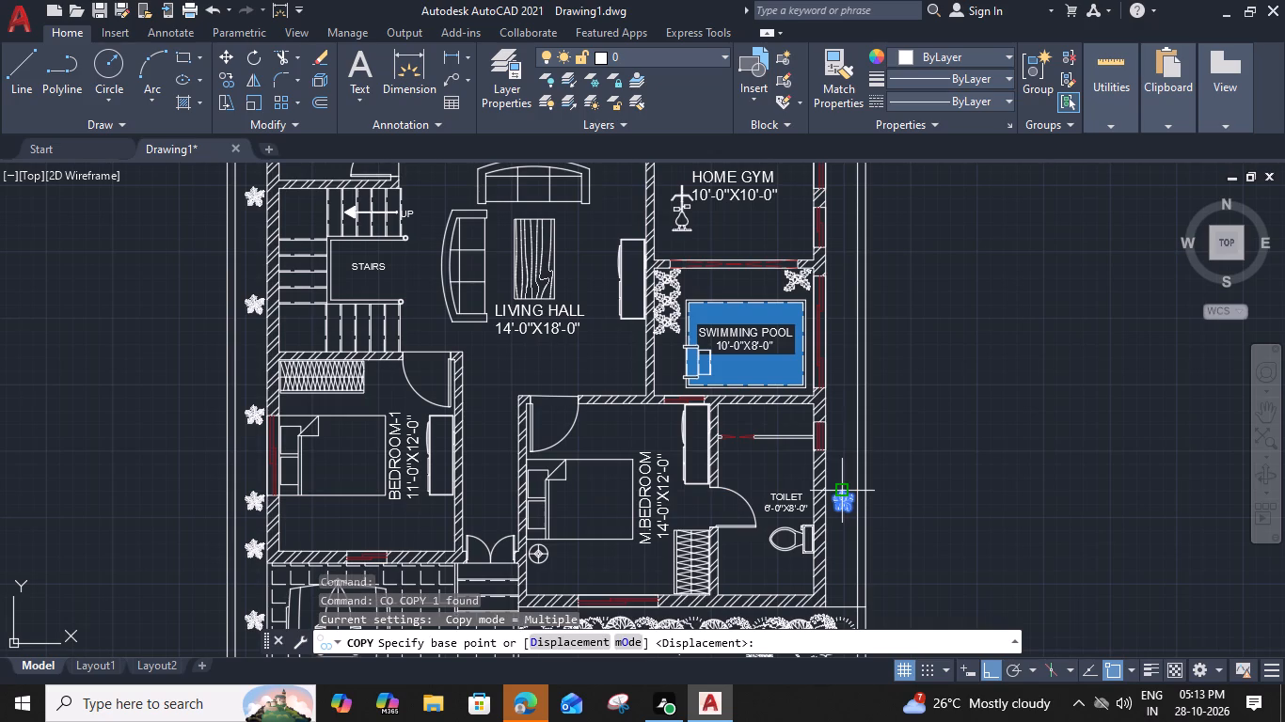
left_click(839, 496)
left_click(841, 353)
middle_click_drag(846, 314, 839, 374)
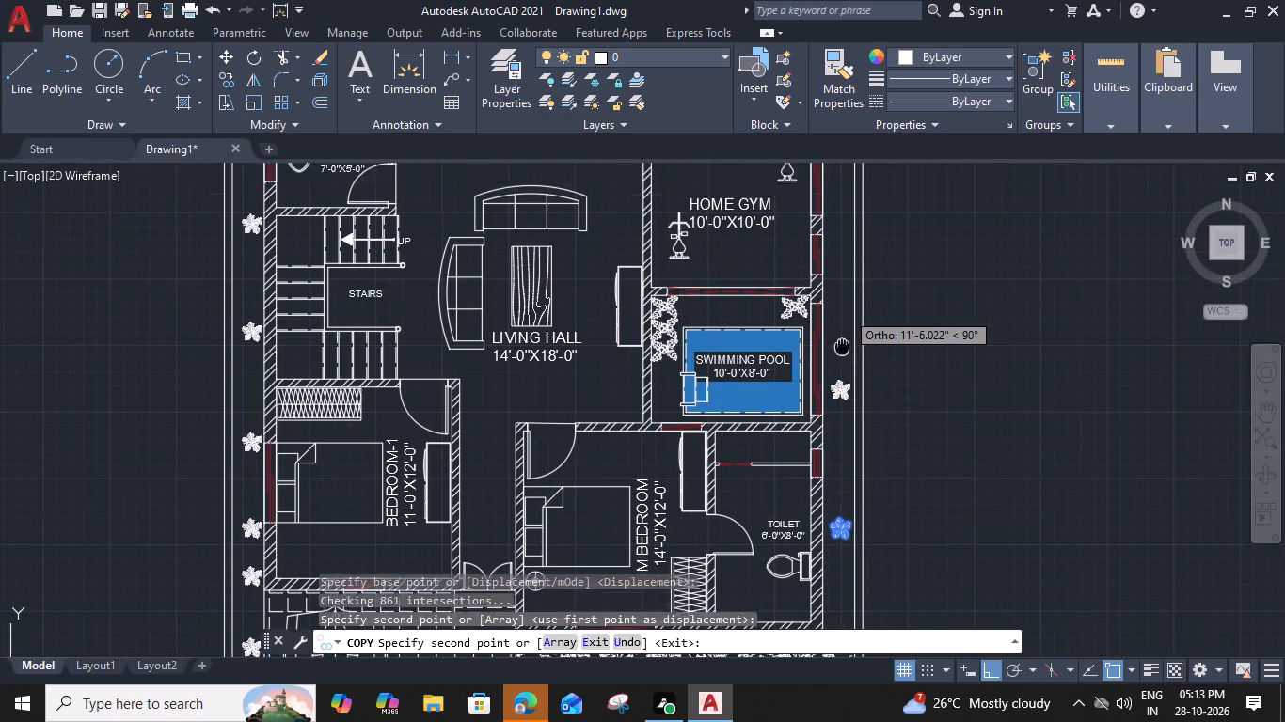
middle_click_drag(839, 374, 832, 509)
left_click(835, 369)
middle_click_drag(833, 341, 821, 506)
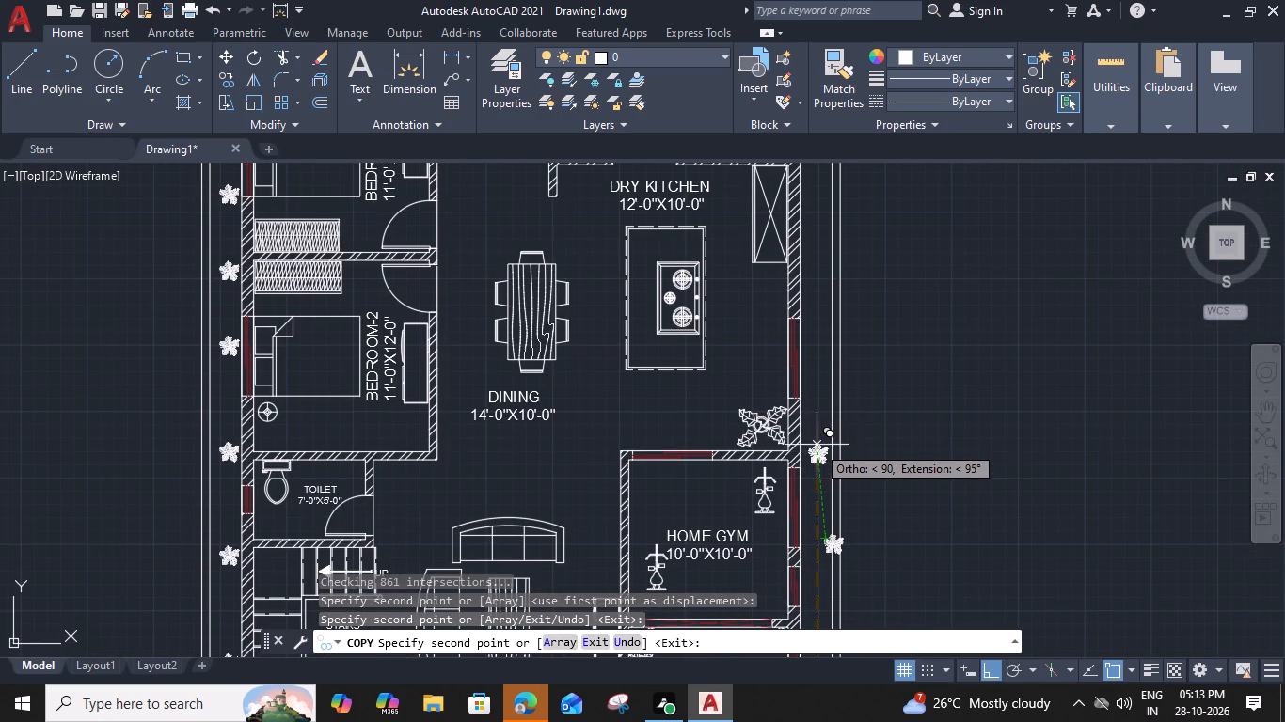
left_click(817, 416)
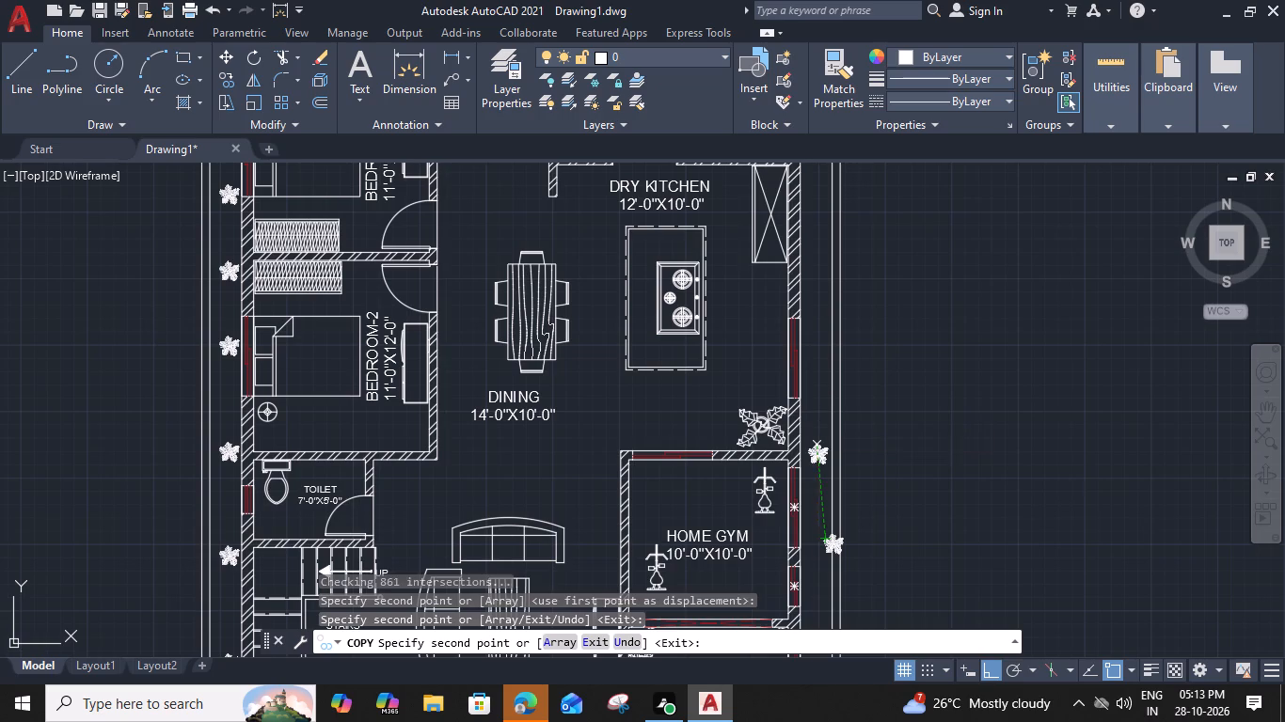
middle_click_drag(820, 353, 817, 572)
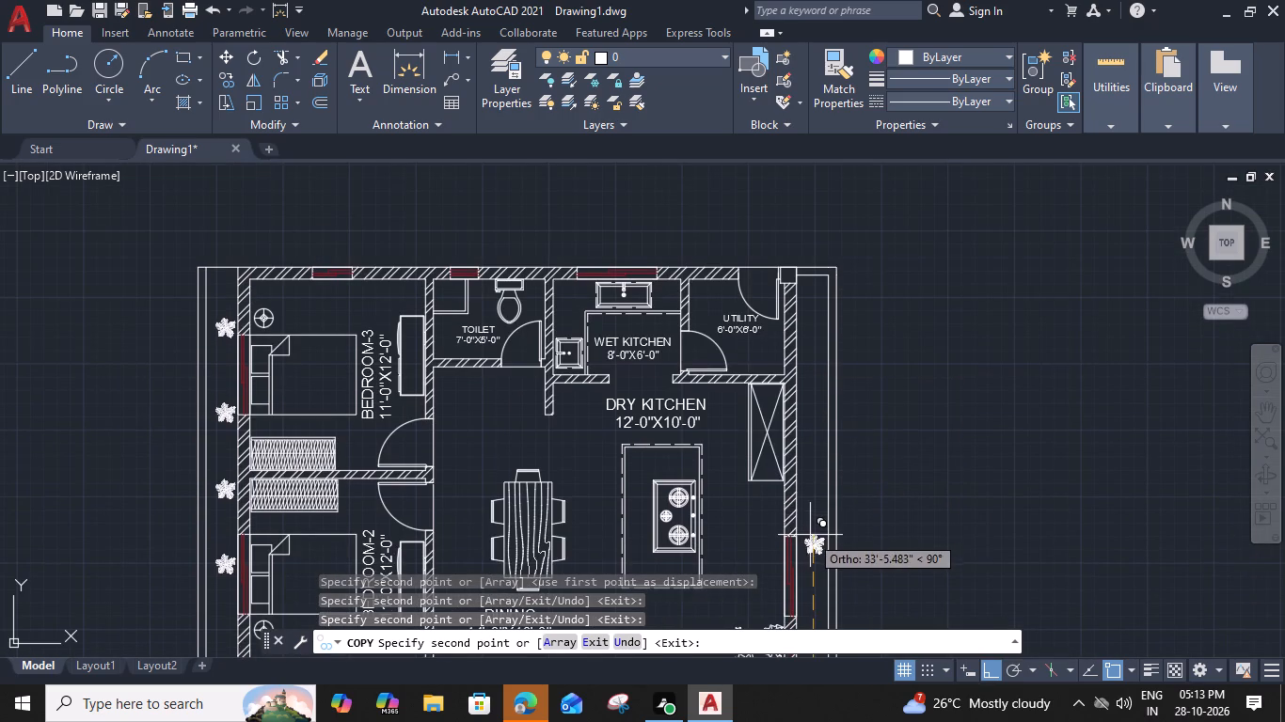
middle_click_drag(810, 531, 814, 447)
left_click_drag(816, 455, 818, 443)
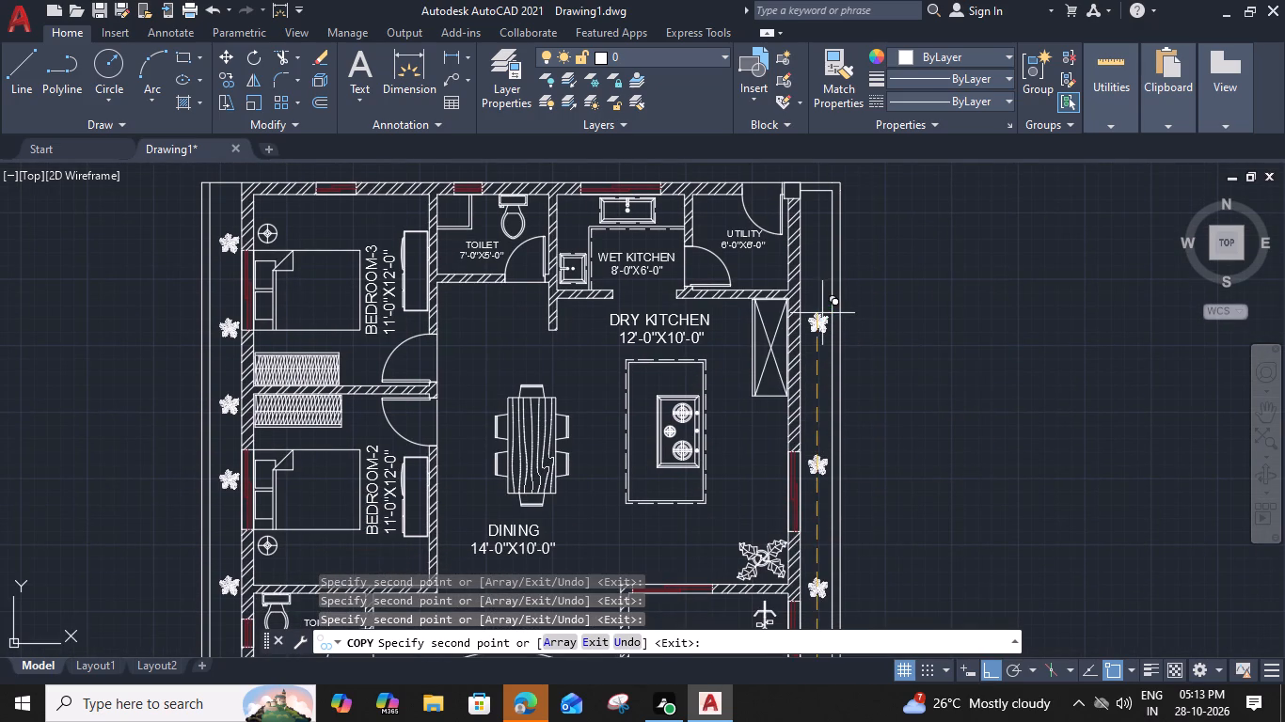
left_click(819, 318)
left_click(820, 203)
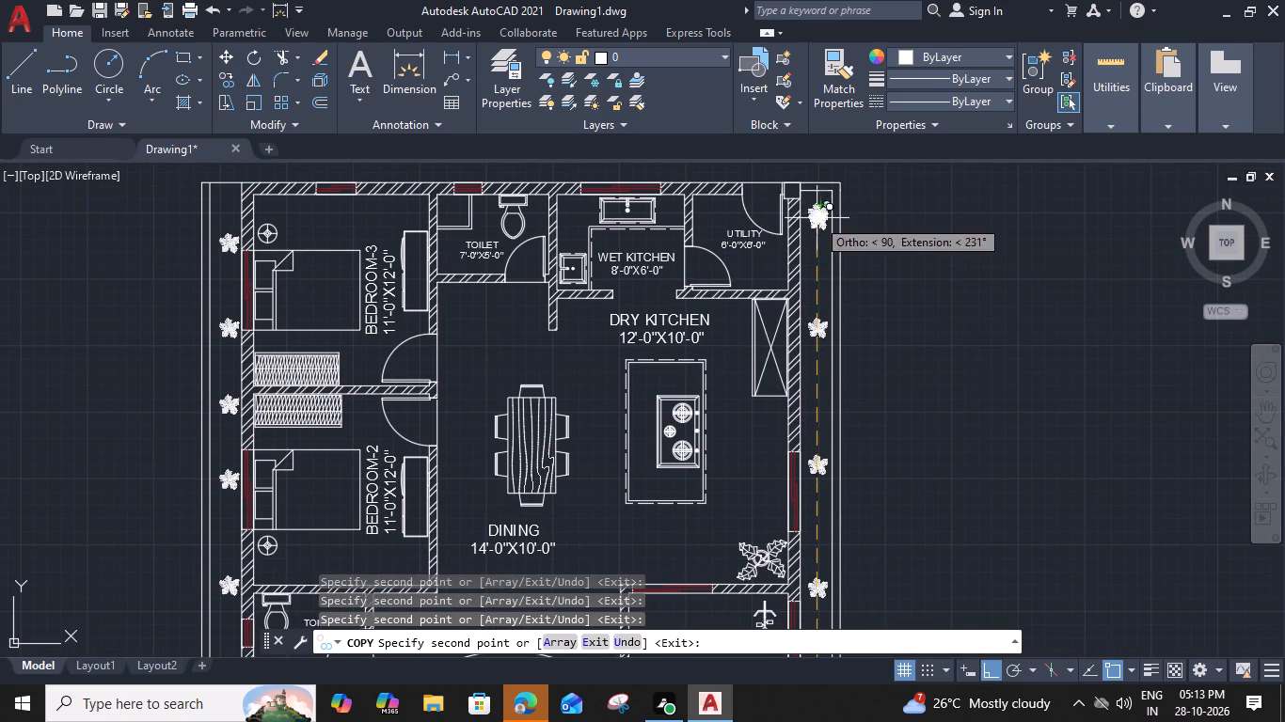
key("Escape")
Move the tree overlapping the boundary wall beside the Home Gym inward so it sits within the side strip.
middle_click_drag(887, 557, 884, 325)
scroll(812, 442, "up", 1)
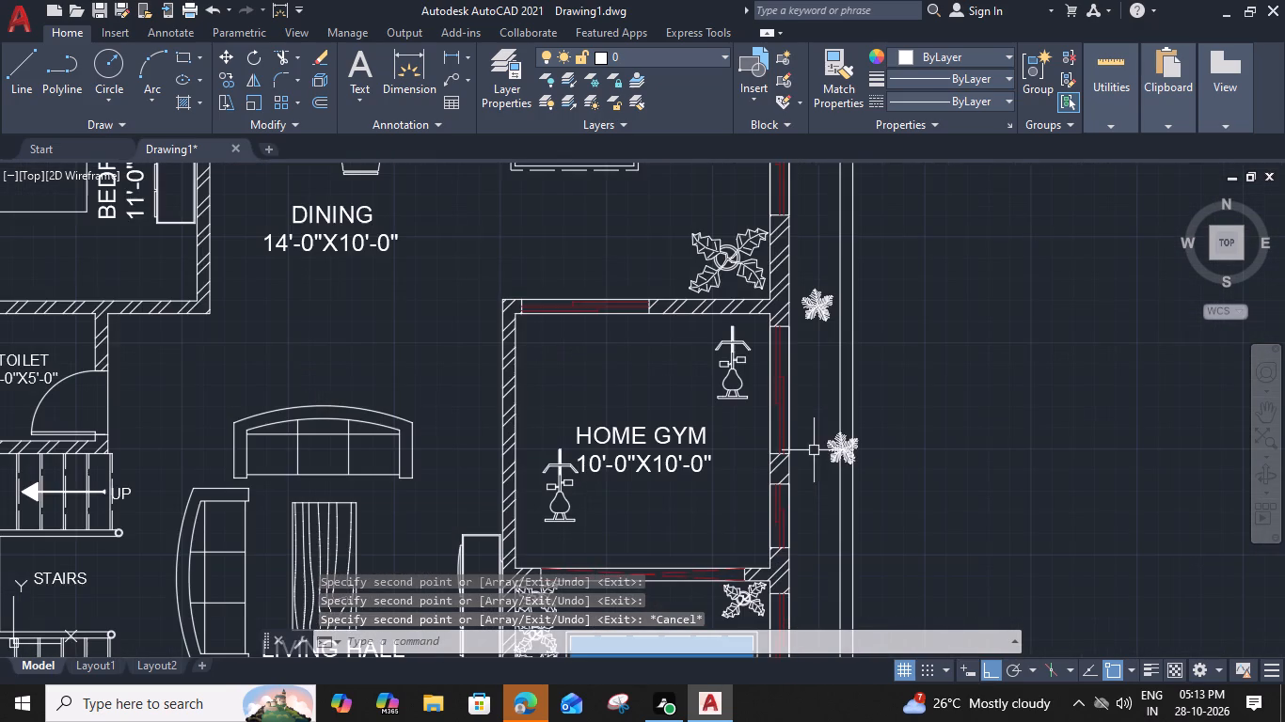
left_click(830, 463)
type("M")
key("space")
scroll(801, 492, "up", 1)
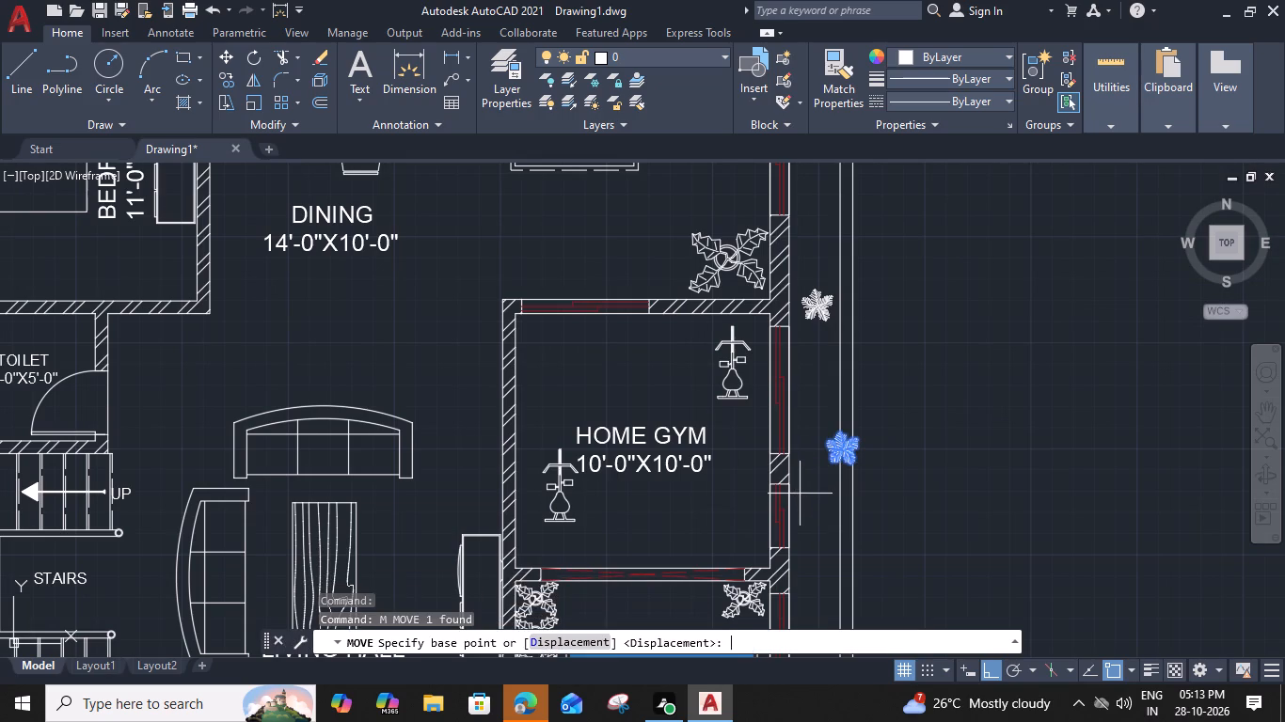
scroll(801, 492, "up", 1)
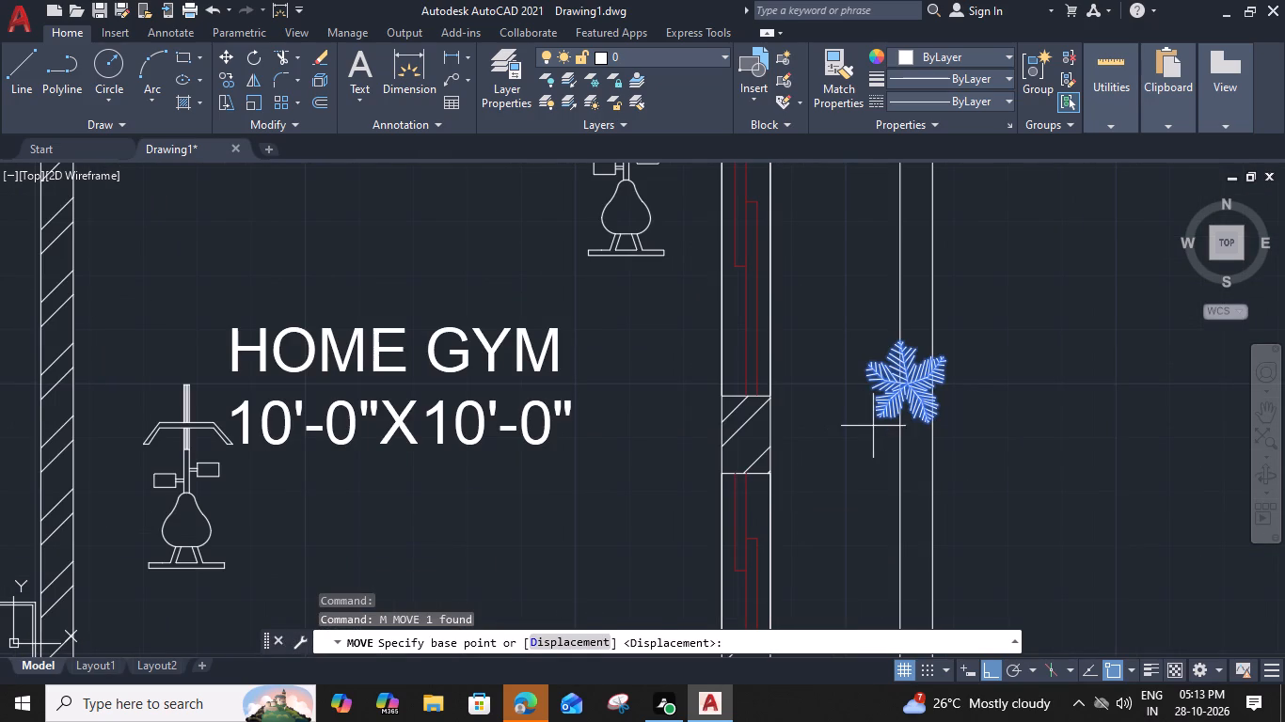
left_click(878, 423)
left_click(826, 427)
Move the same Home Gym tree down the side strip to beside the gym's lower side window.
scroll(824, 431, "down", 3)
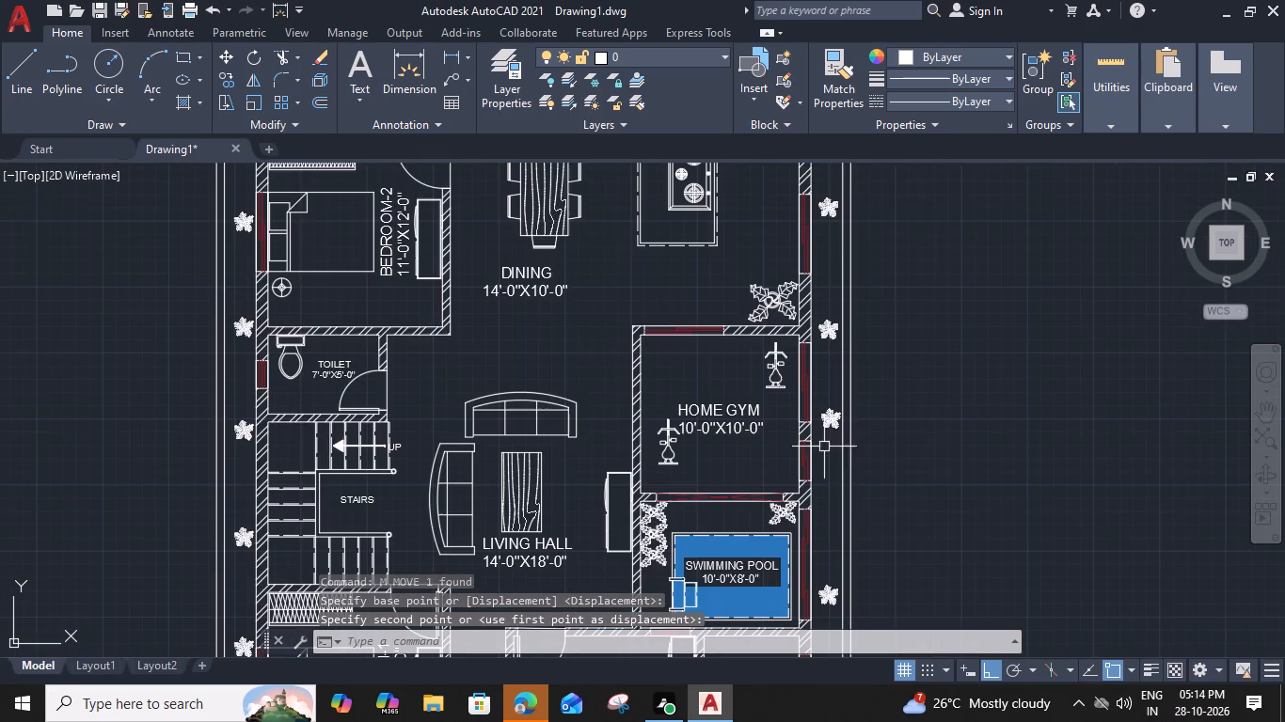
left_click(828, 416)
type("M")
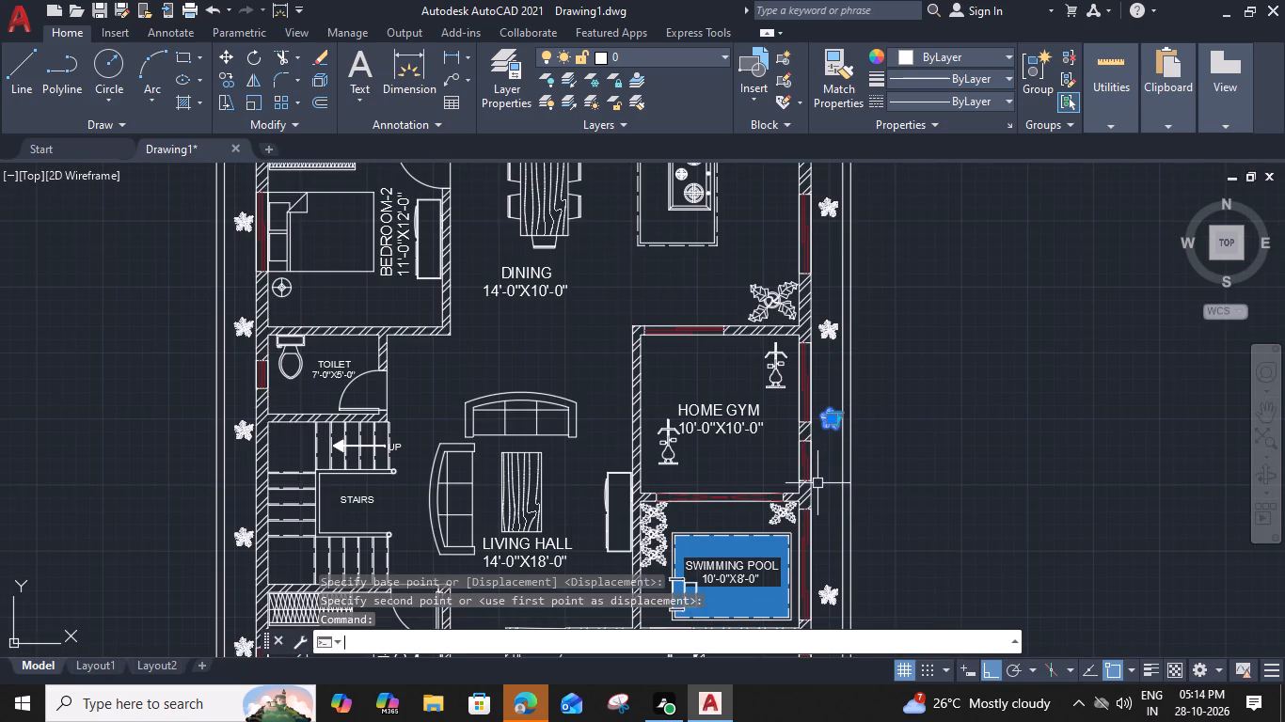
key("space")
scroll(840, 423, "up", 2)
left_click(799, 433)
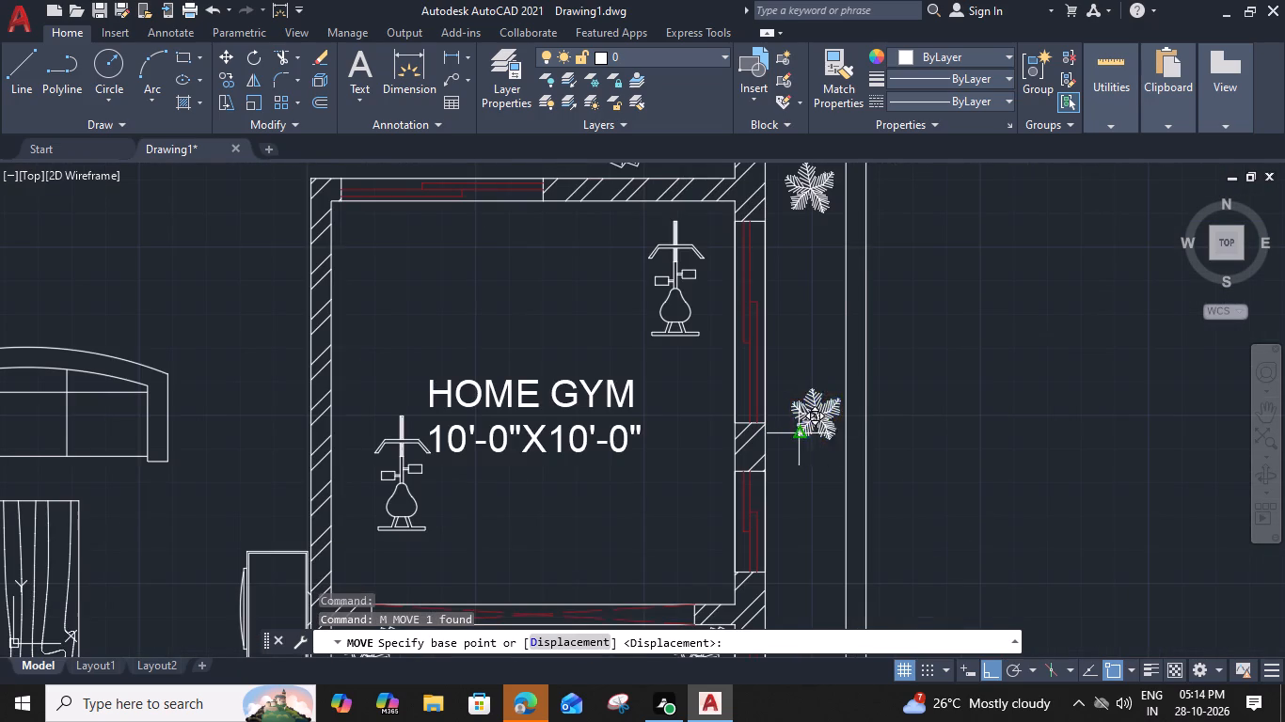
scroll(786, 491, "down", 1)
left_click(789, 511)
scroll(789, 512, "down", 2)
middle_click_drag(813, 565, 823, 534)
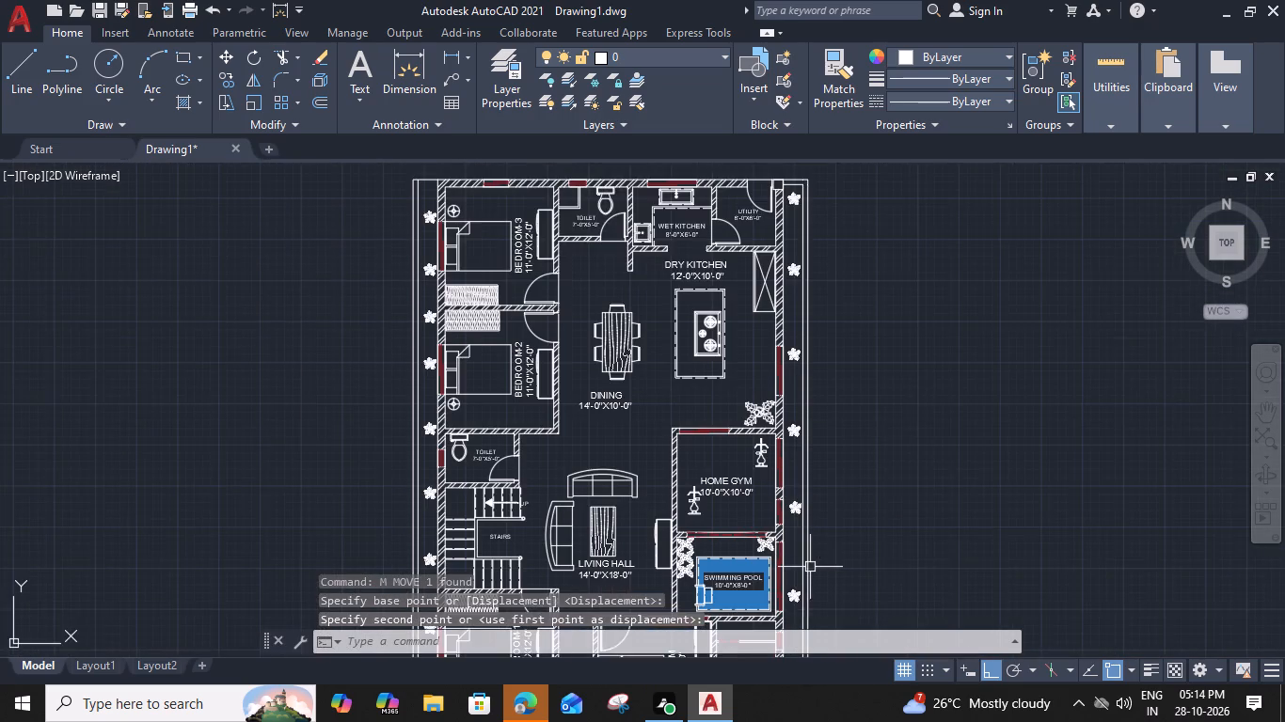
middle_click_drag(823, 534, 853, 431)
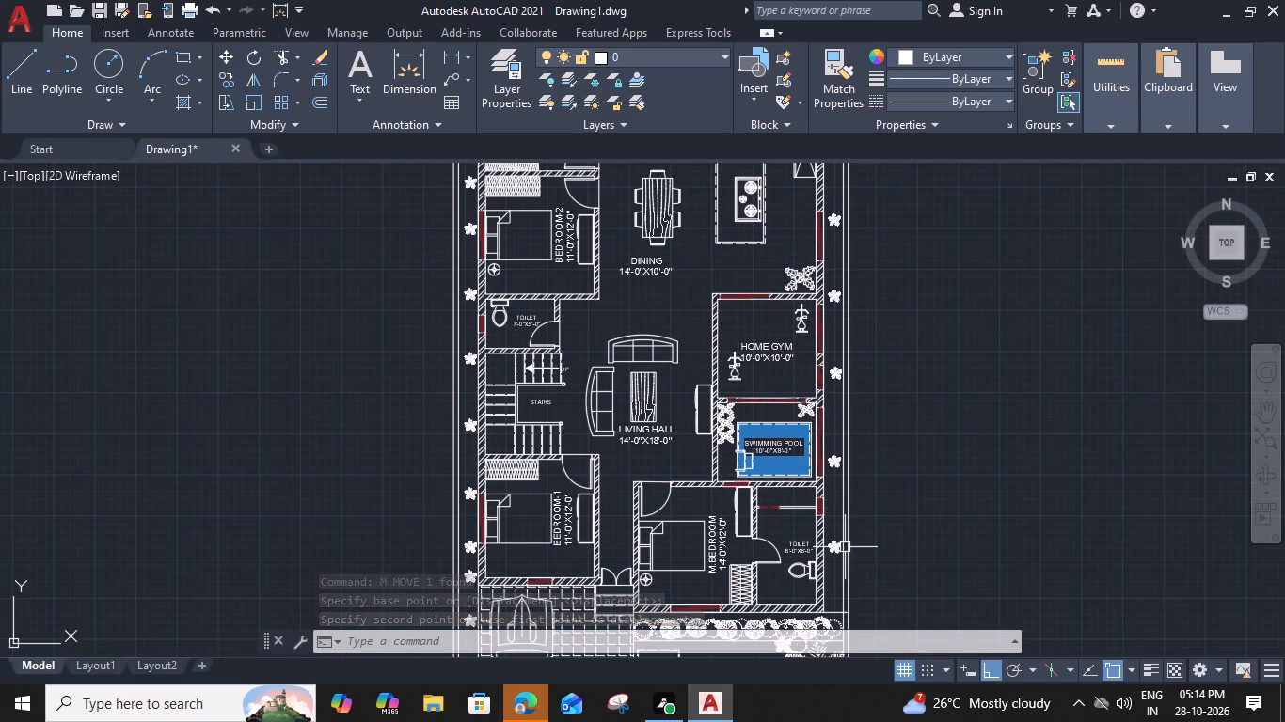
Add a linear dimension for the overall plot width between the outer boundary corners, just above the kitchen and Bedroom-3 end.
middle_click_drag(563, 557, 610, 513)
scroll(611, 503, "down", 1)
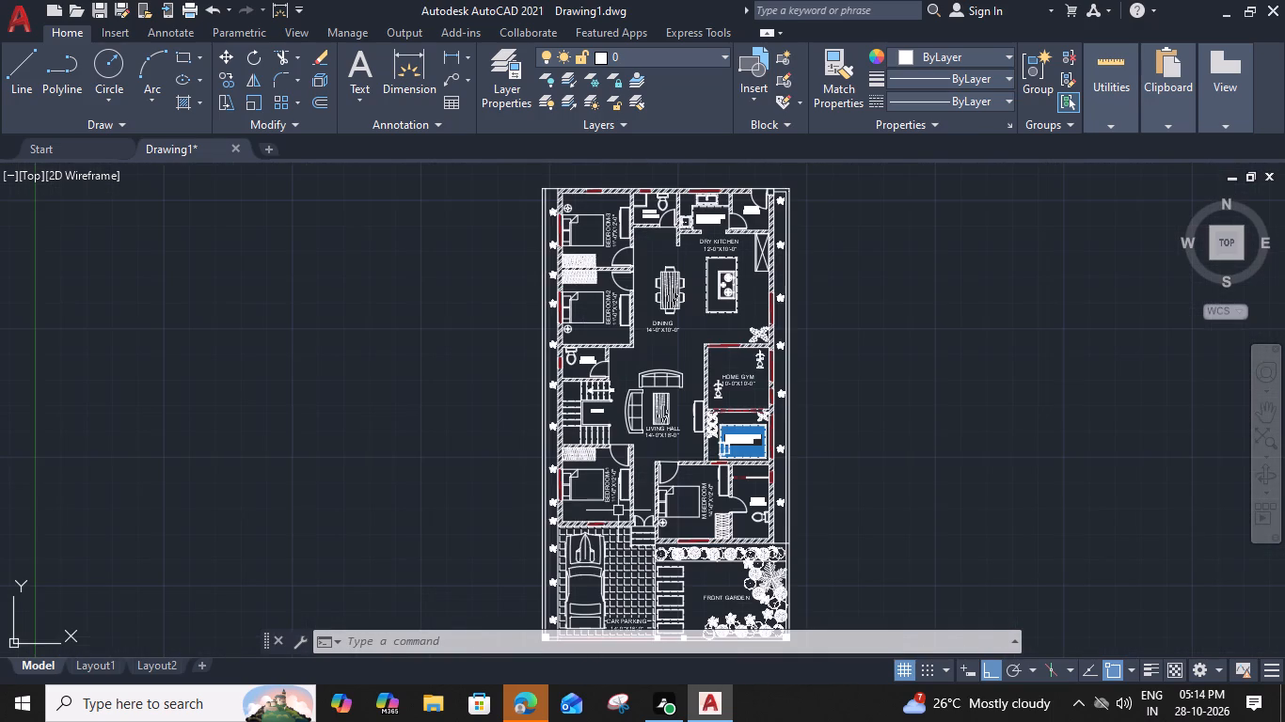
key("d")
key("i")
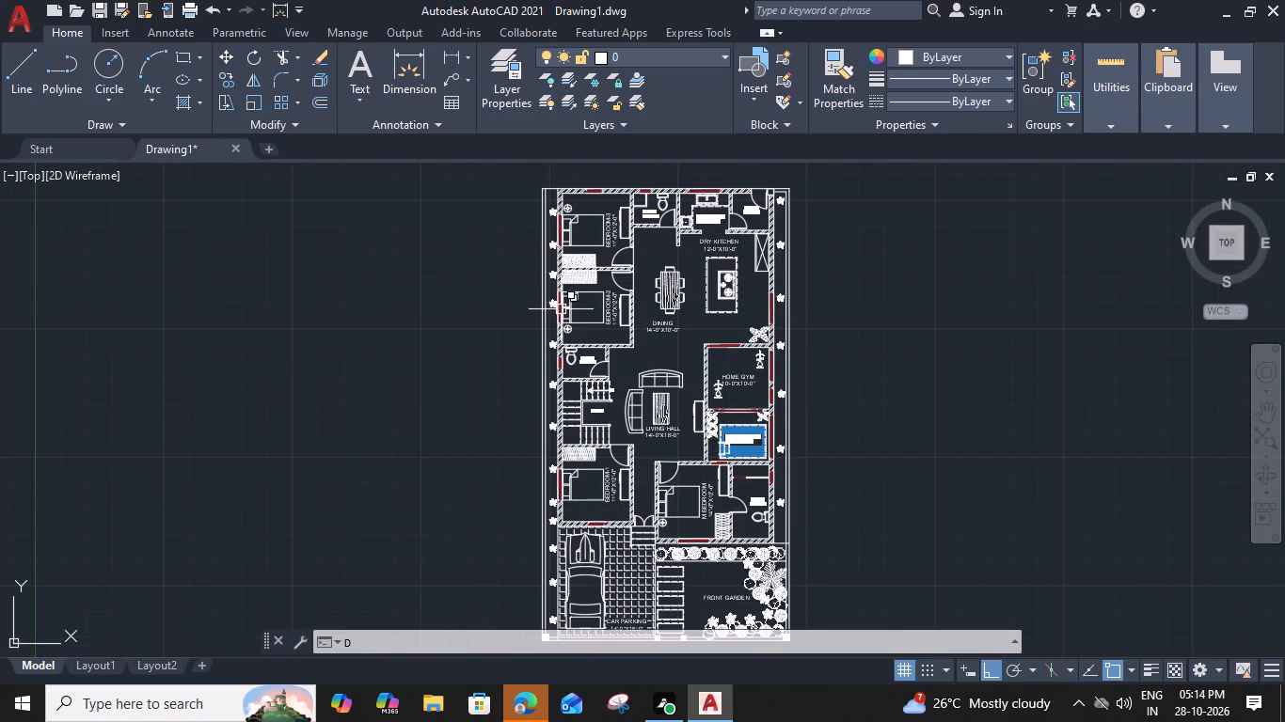
type("MLI")
key("space")
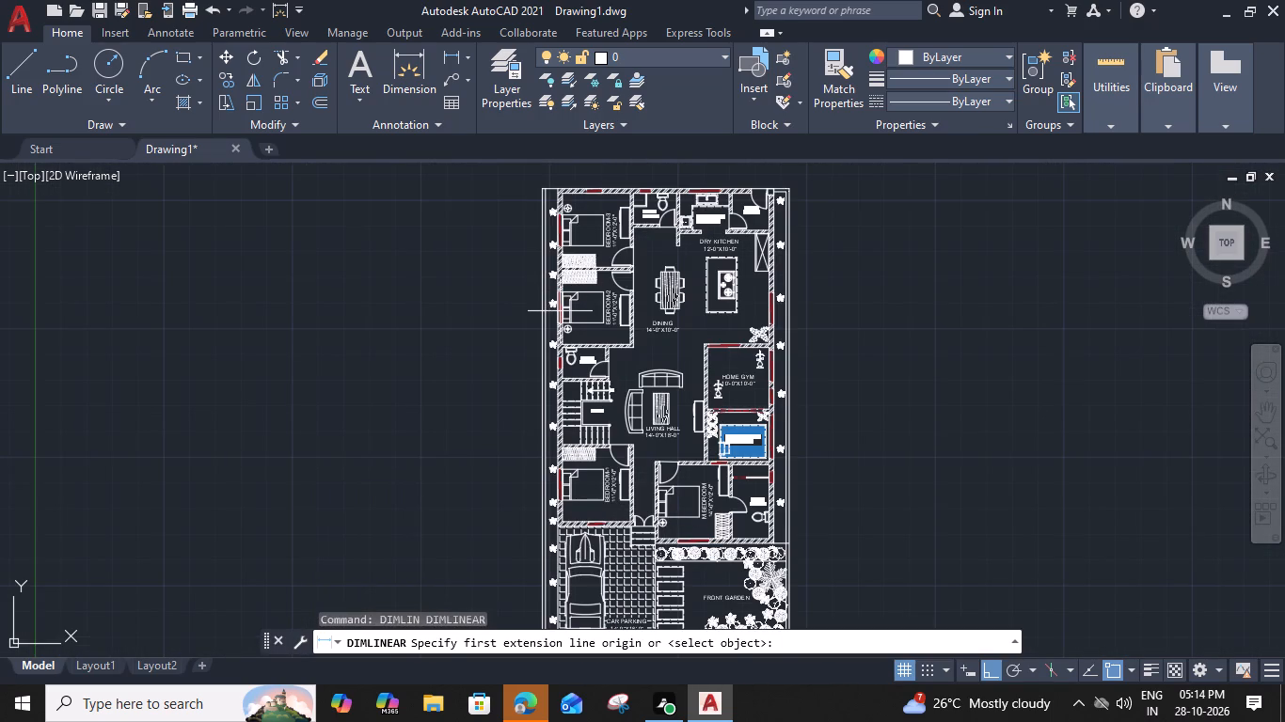
middle_click_drag(597, 197, 566, 352)
scroll(509, 325, "up", 3)
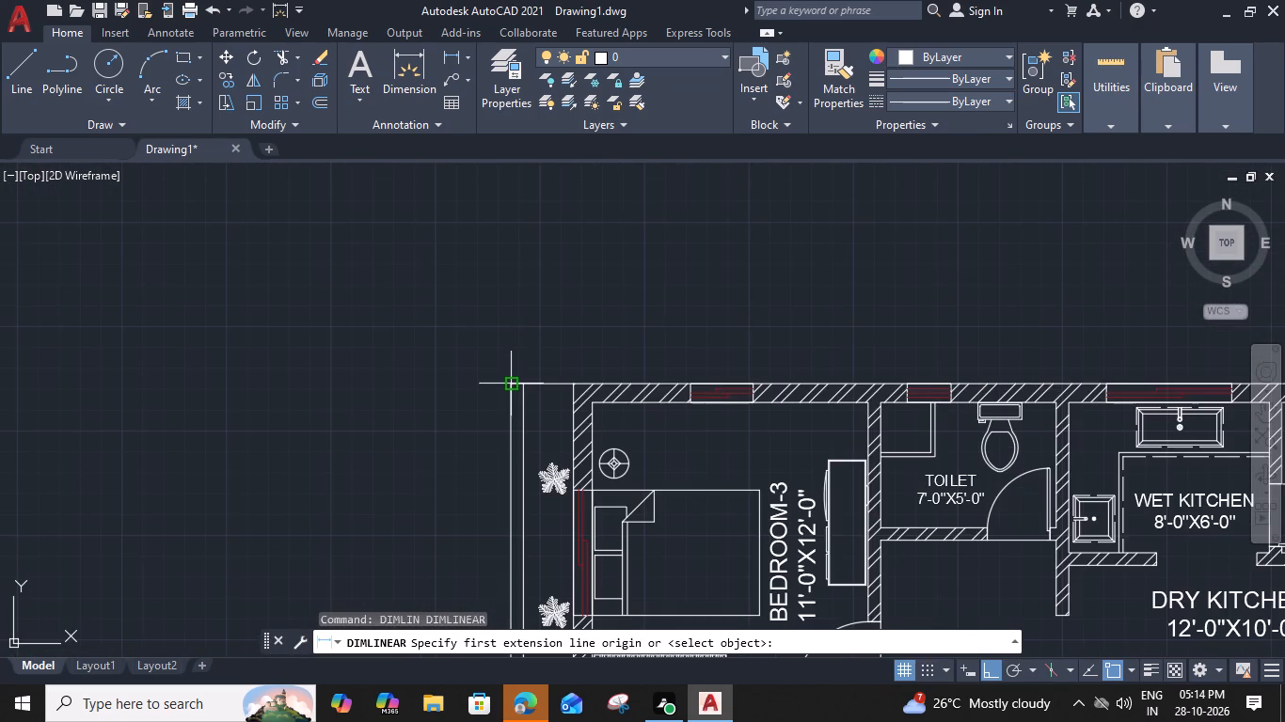
left_click(512, 382)
scroll(512, 383, "down", 1)
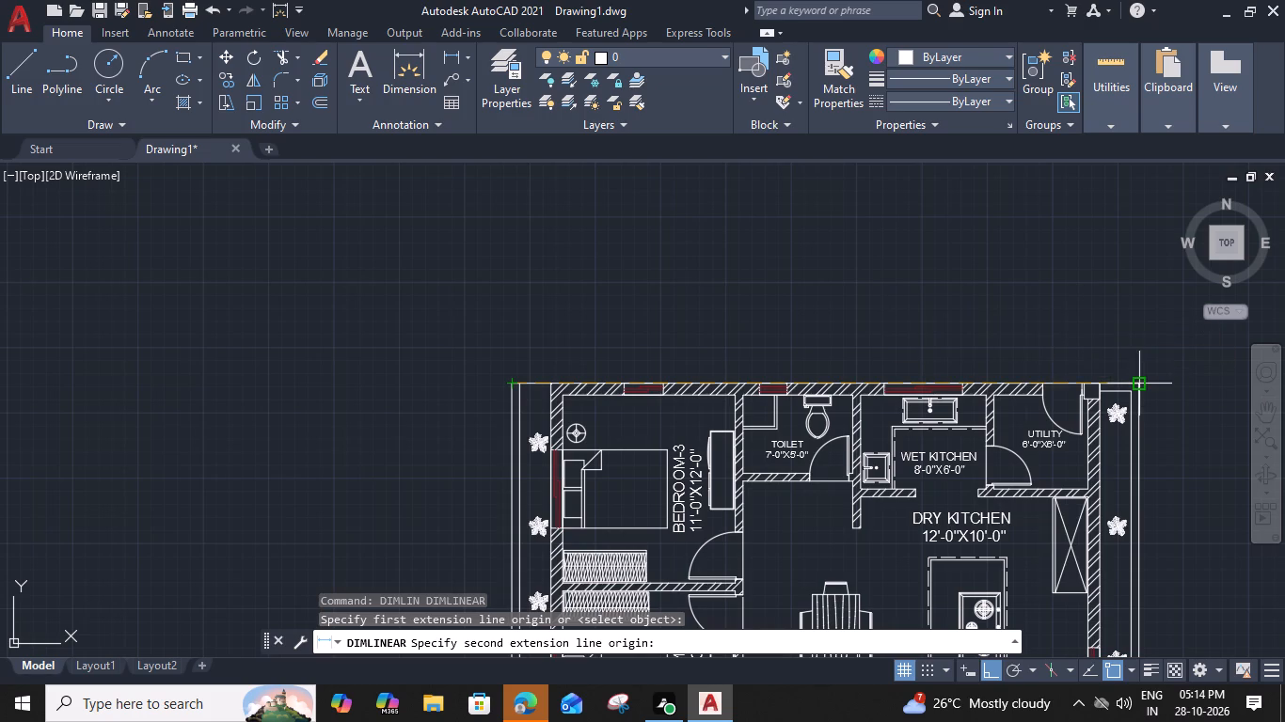
left_click(1136, 379)
left_click(1129, 357)
Add a vertical linear dimension for the overall plot length outside the boundary wall on the swimming pool side.
scroll(1130, 363, "down", 2)
middle_click_drag(1069, 430, 803, 345)
key("space")
scroll(877, 293, "up", 2)
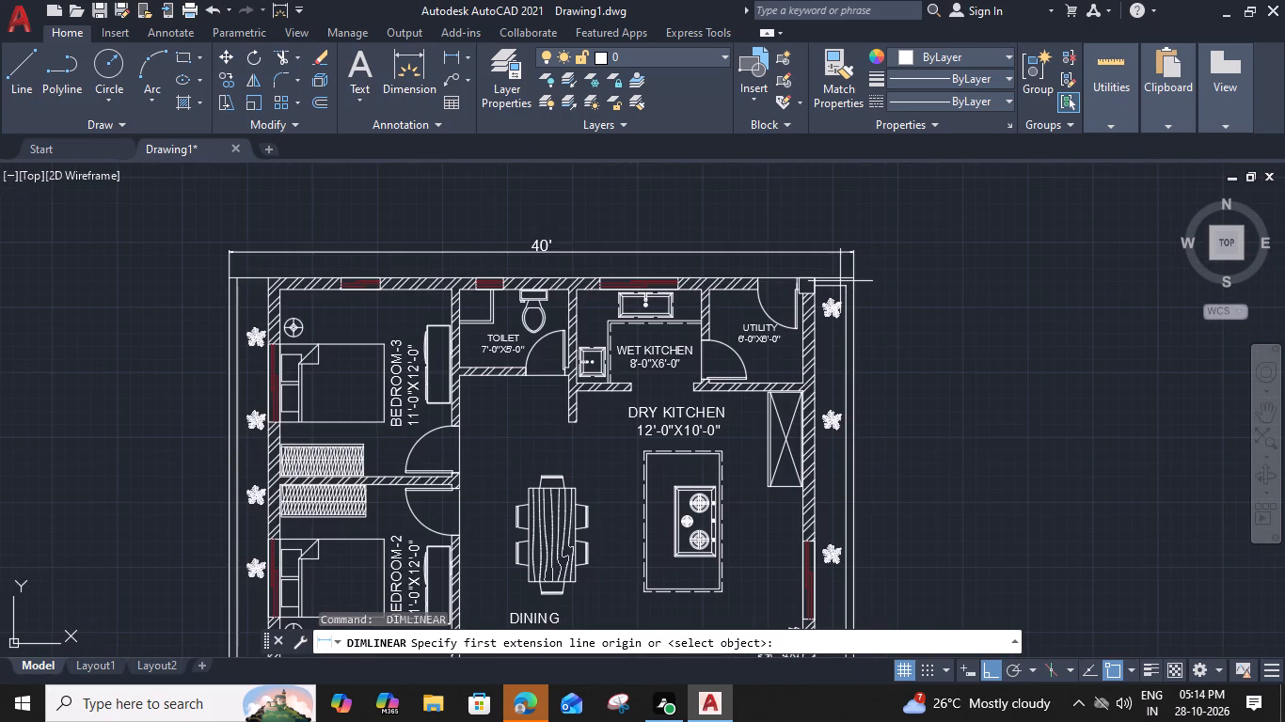
left_click(859, 274)
scroll(859, 310, "down", 2)
middle_click_drag(874, 470, 867, 394)
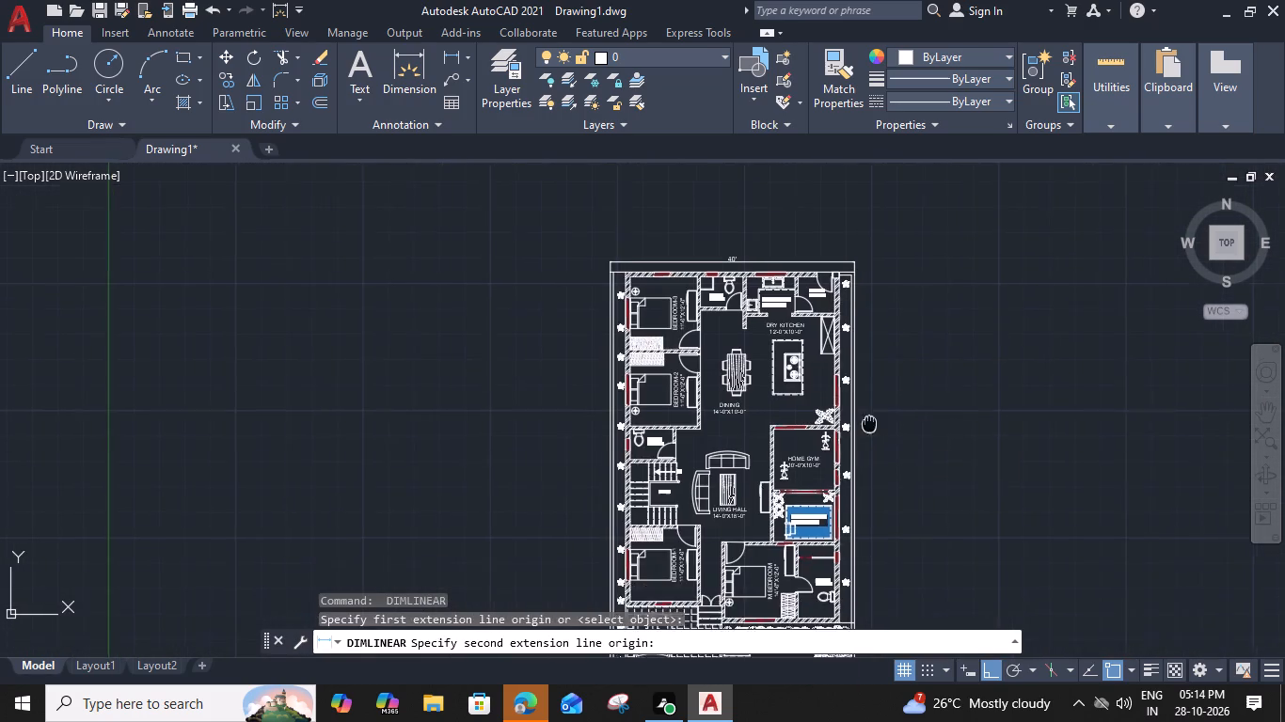
middle_click_drag(867, 394, 863, 227)
scroll(854, 440, "up", 2)
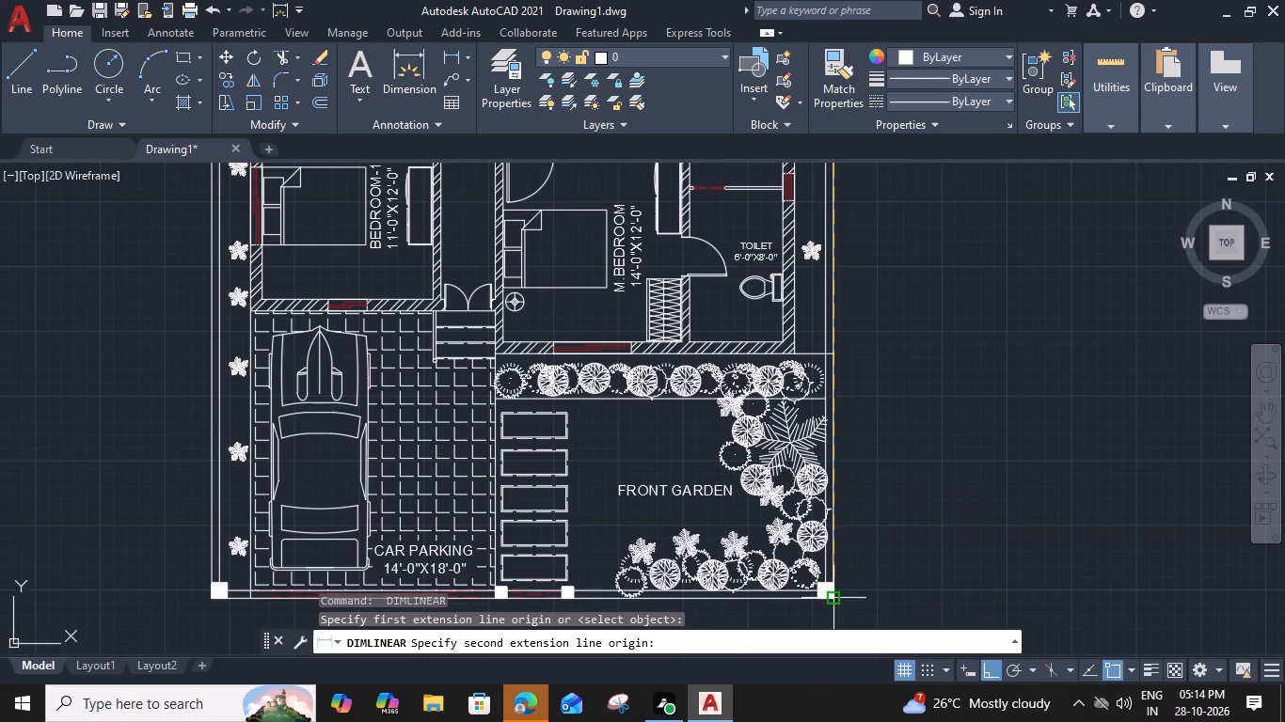
left_click(836, 603)
scroll(881, 607, "down", 2)
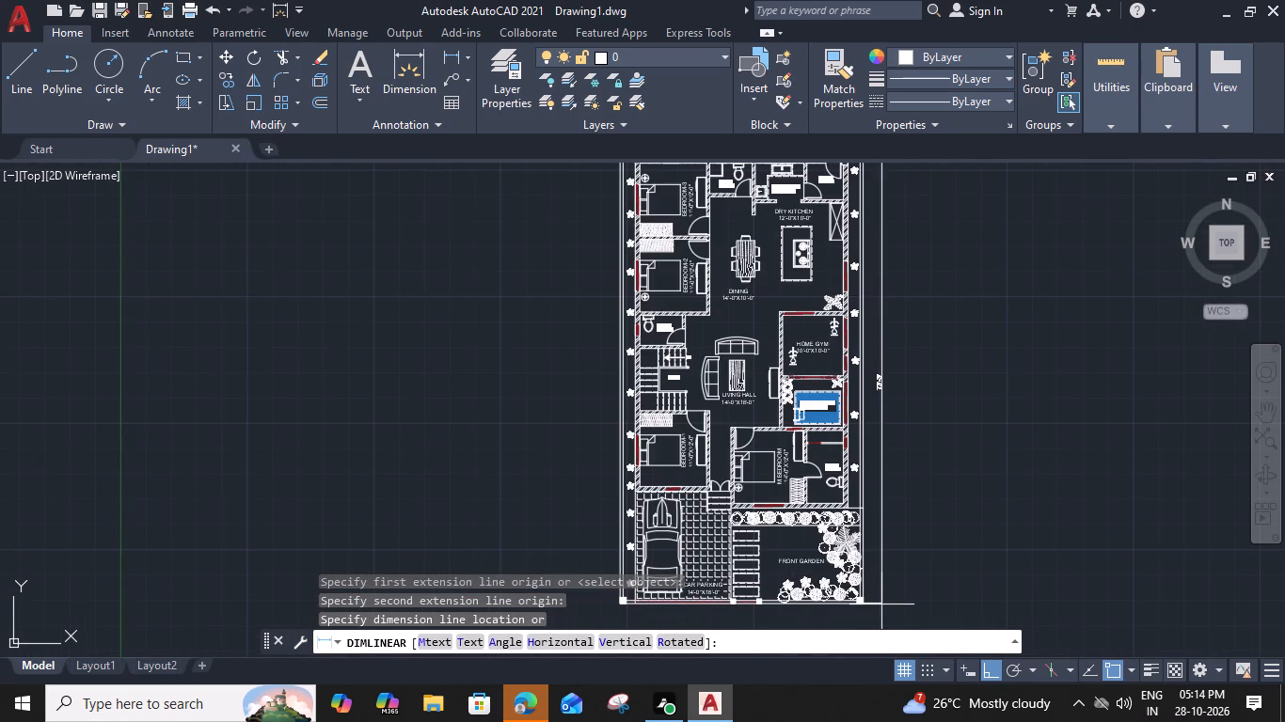
left_click(878, 601)
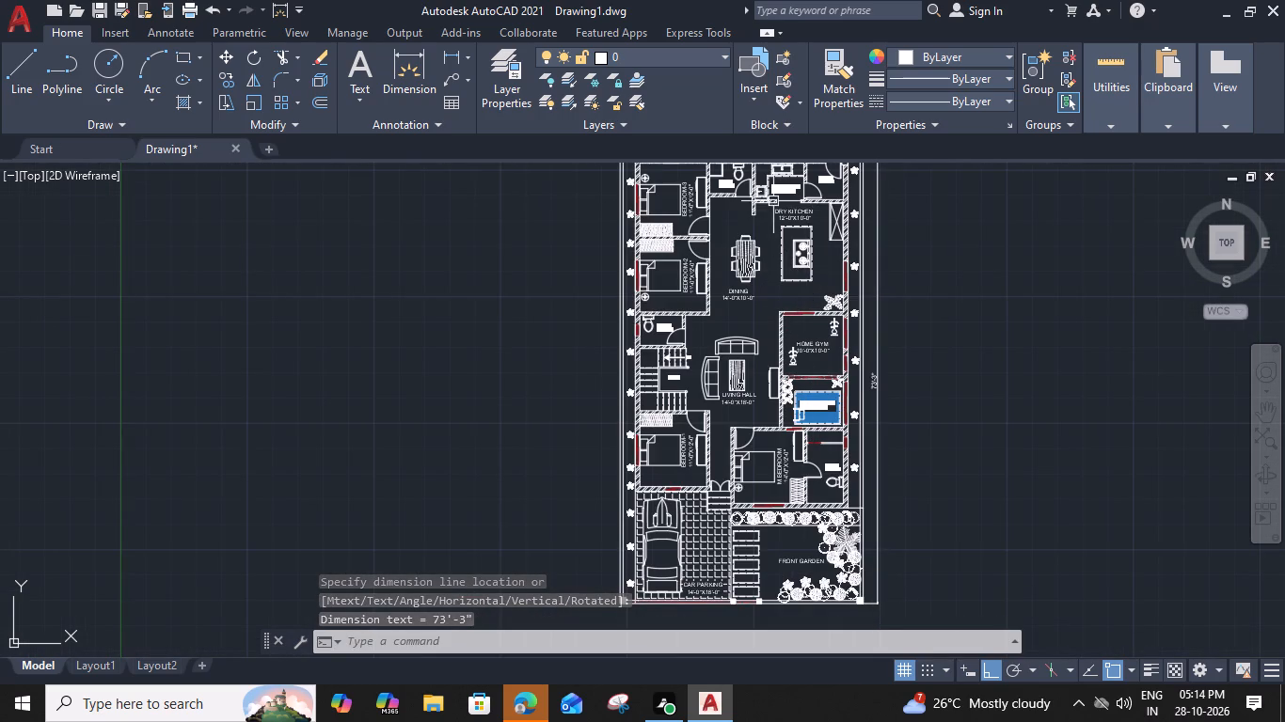
Copy the plant above the Home Gym to the dining corner beside Bedroom-2 and to the wall corner below the swimming pool.
scroll(817, 287, "up", 2)
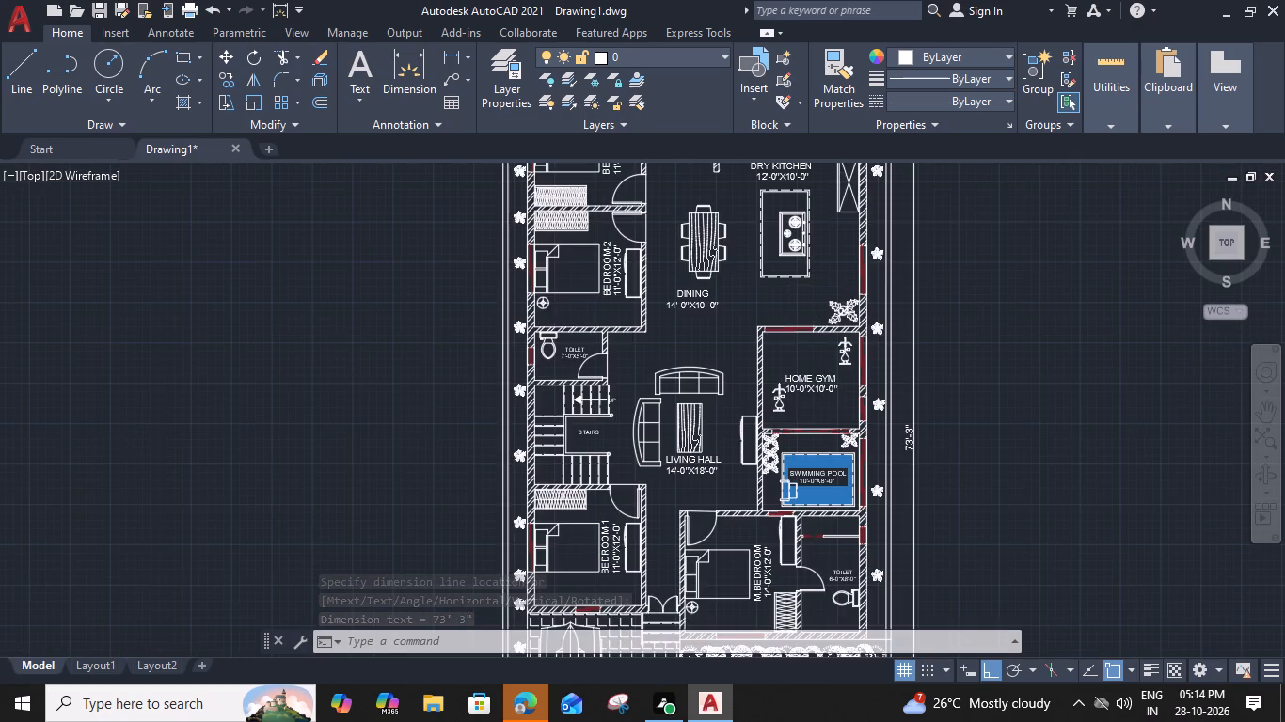
left_click(850, 314)
type("CO")
key("space")
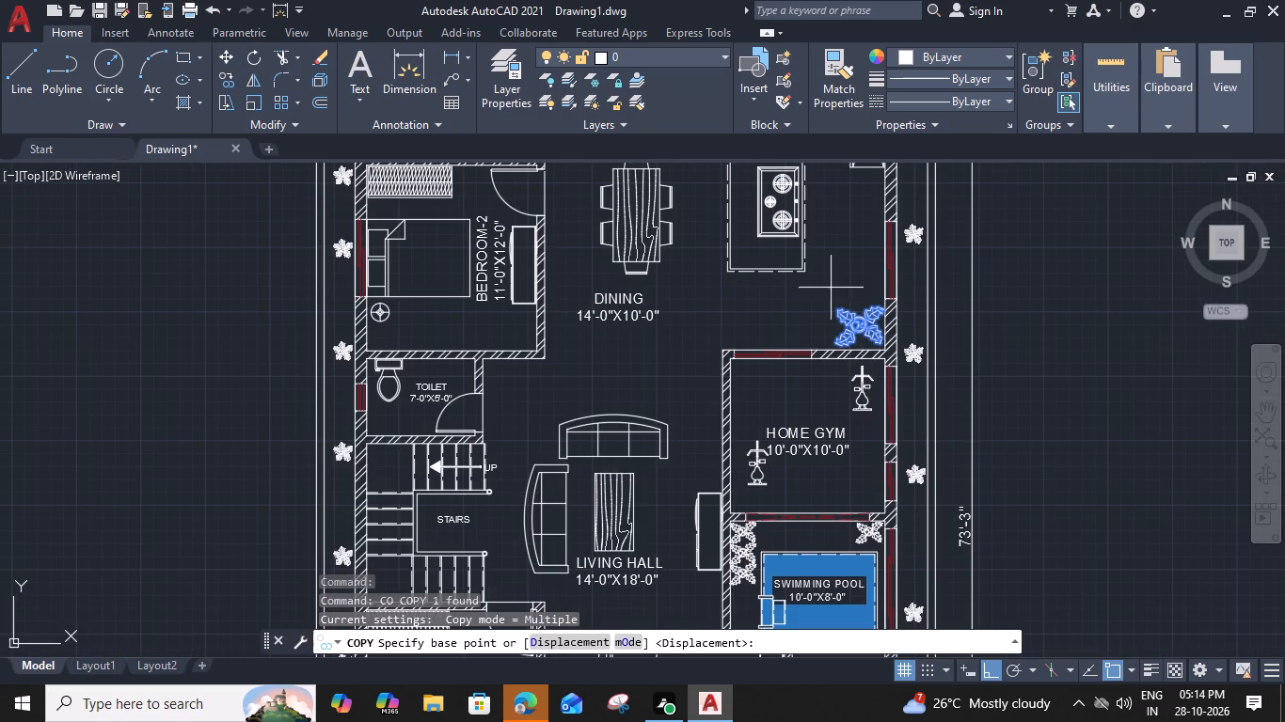
left_click(836, 346)
scroll(688, 380, "down", 1)
middle_click_drag(684, 387, 719, 382)
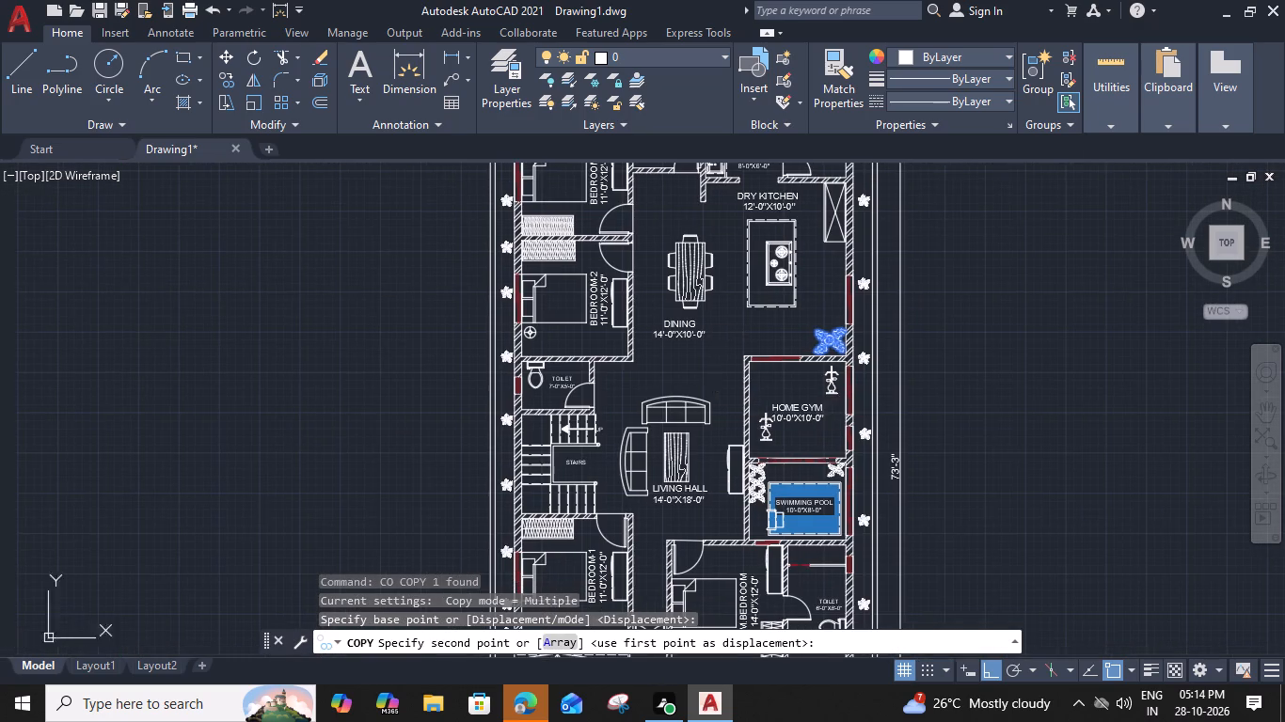
scroll(652, 362, "up", 1)
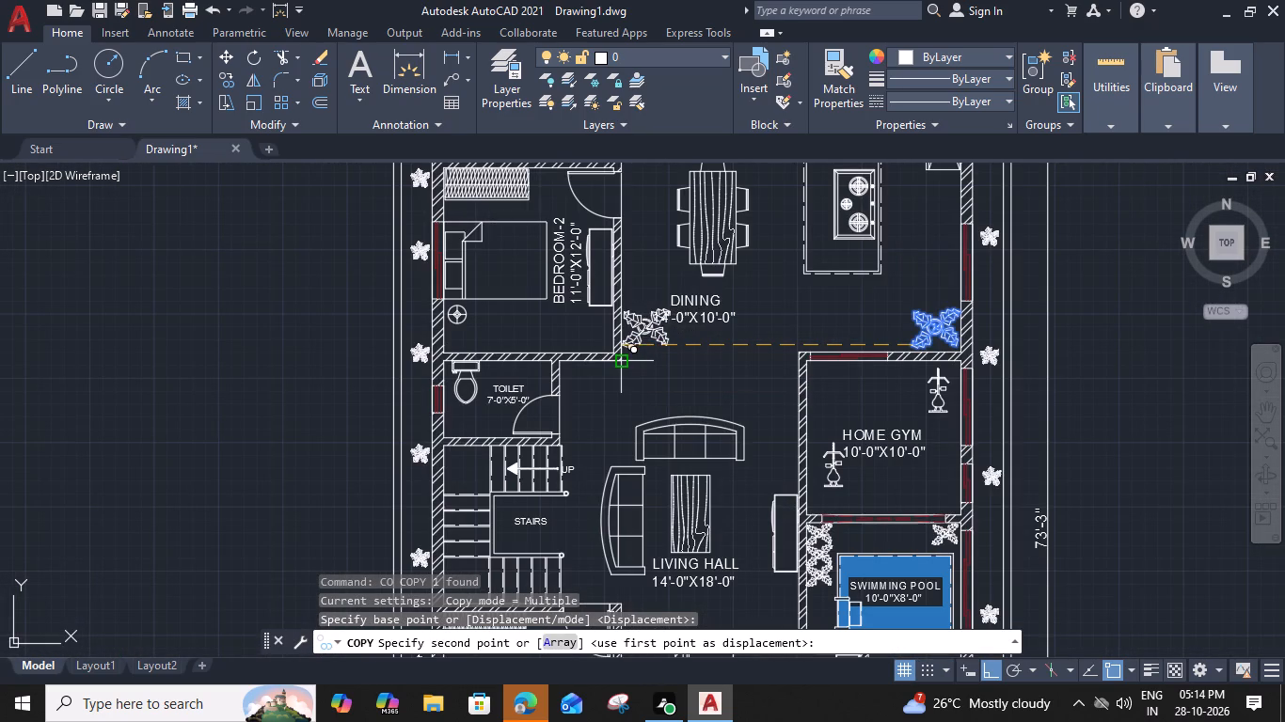
left_click(626, 364)
scroll(649, 437, "down", 1)
middle_click_drag(674, 455, 683, 335)
scroll(629, 401, "up", 2)
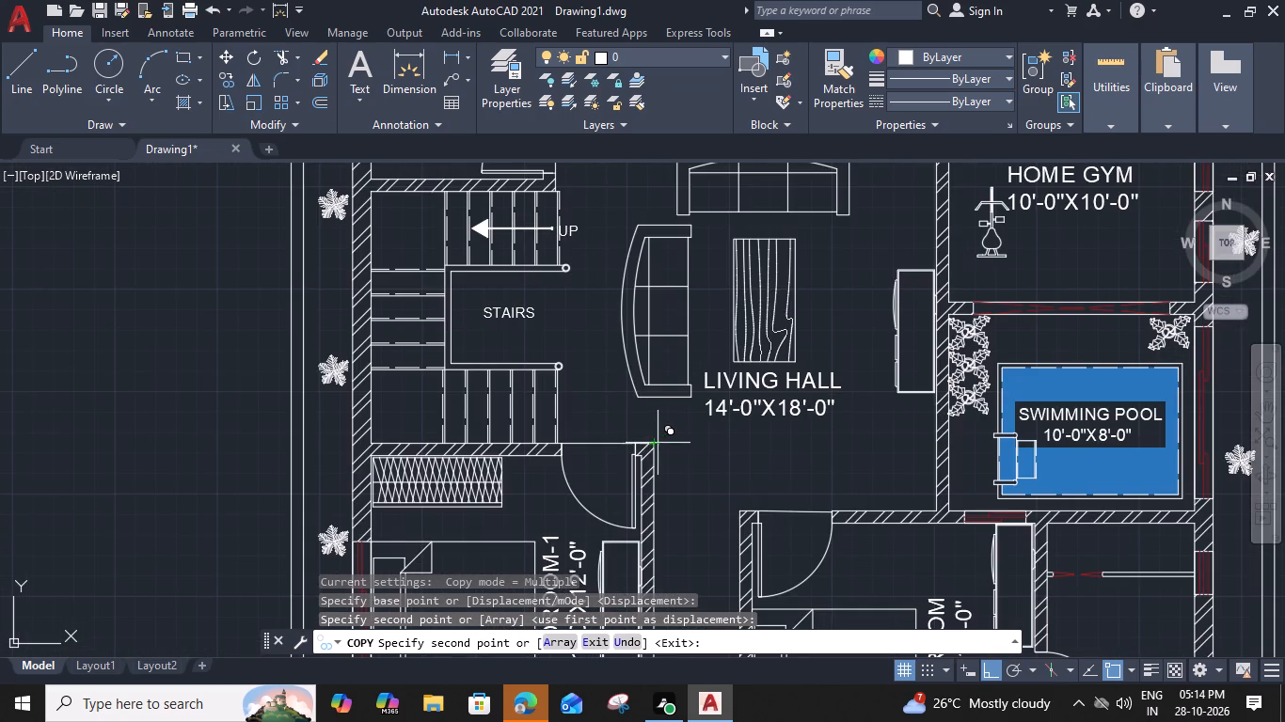
left_click(929, 510)
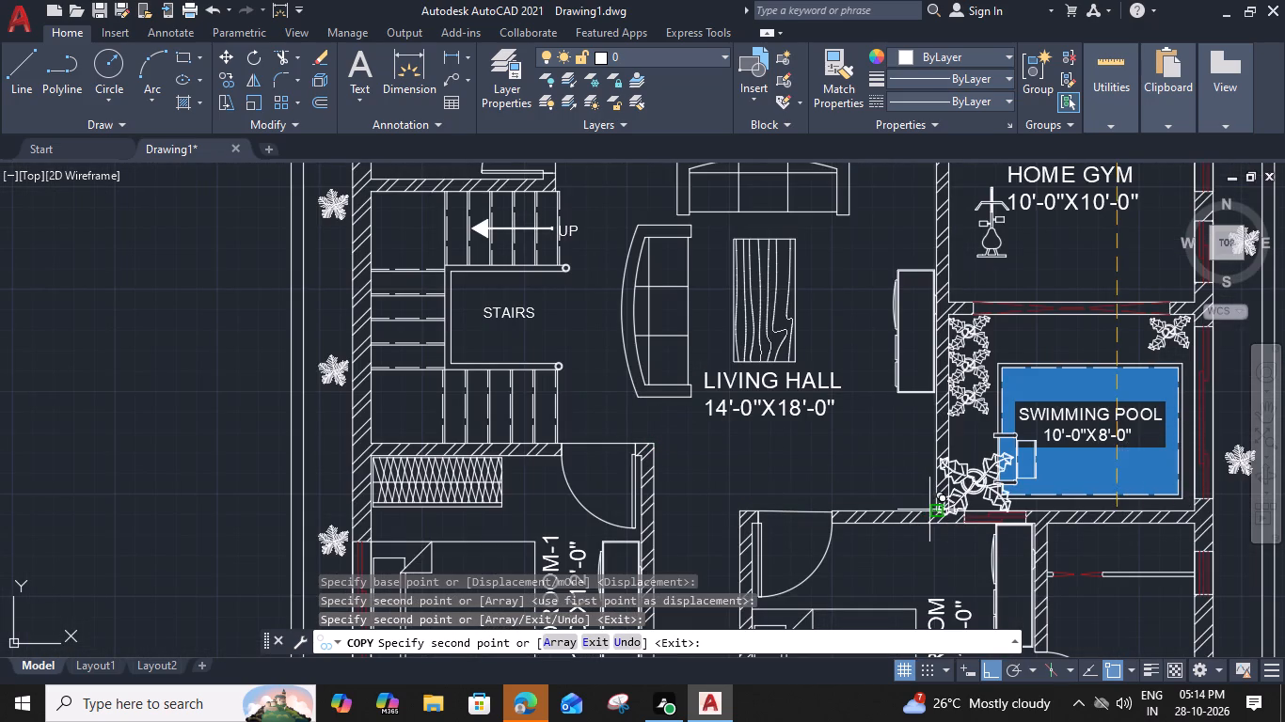
key("Escape")
Move the plant copy at the pool's wall corner across the wall into the Living Hall, beside the master bedroom door.
left_click(965, 496)
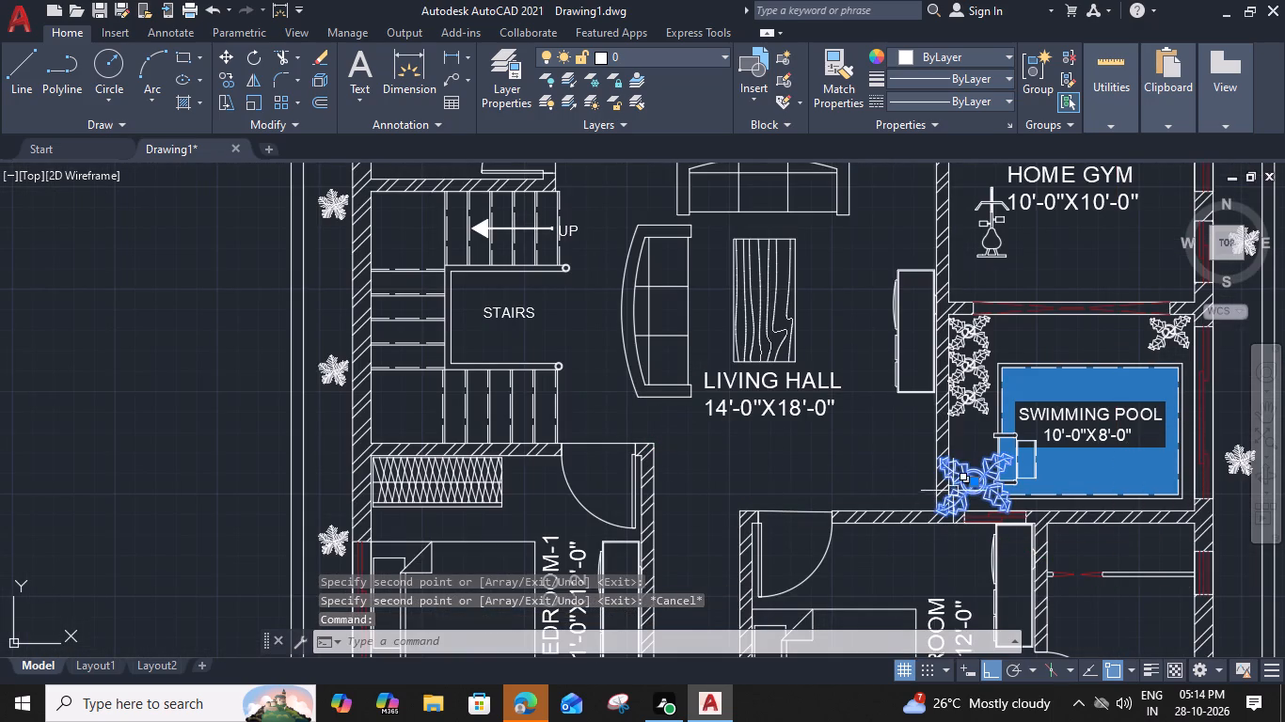
type("M")
key("space")
scroll(943, 527, "up", 1)
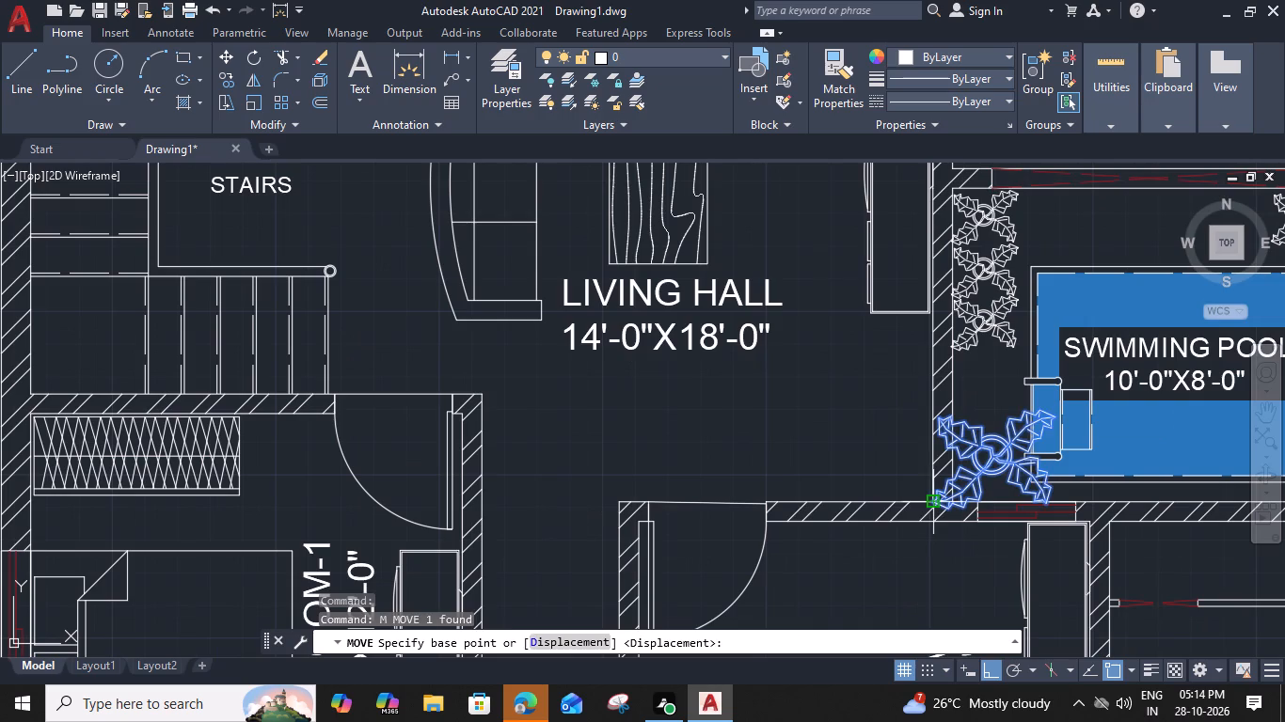
left_click_drag(932, 507, 916, 511)
left_click(813, 523)
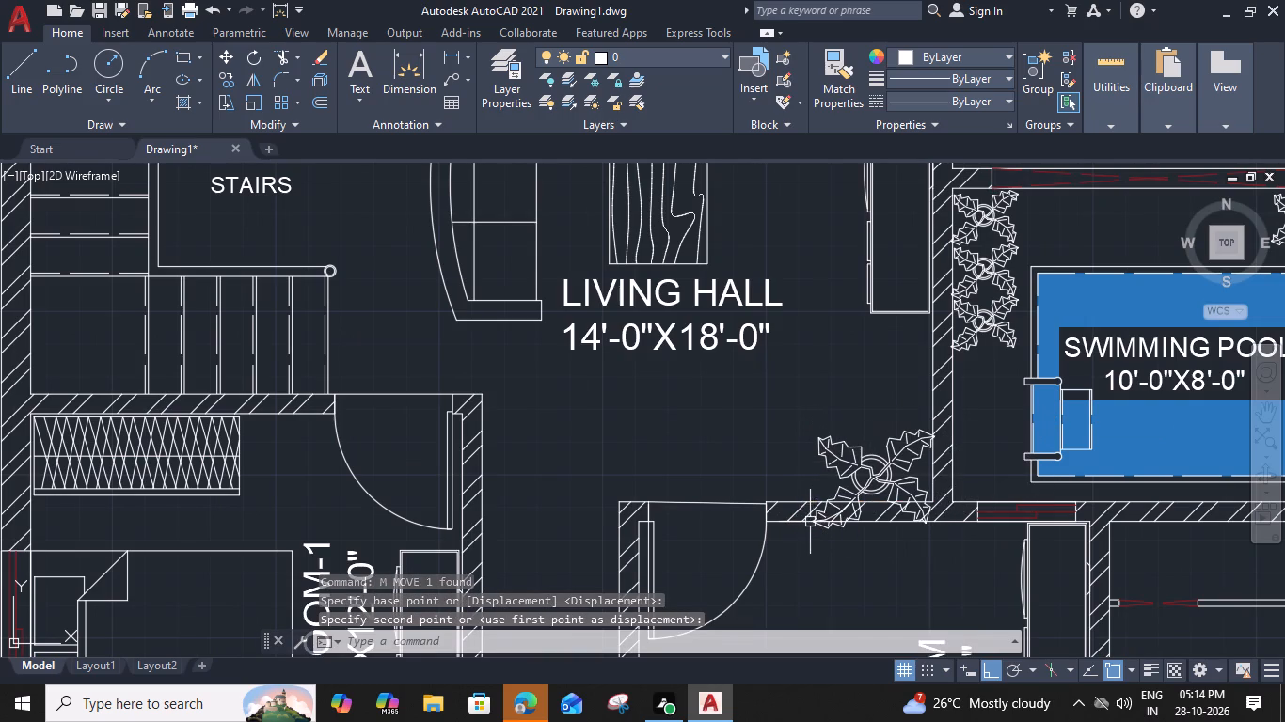
Move the Living Hall plant up so it sits clear of the master bedroom wall.
left_click(885, 464)
key("m")
key("space")
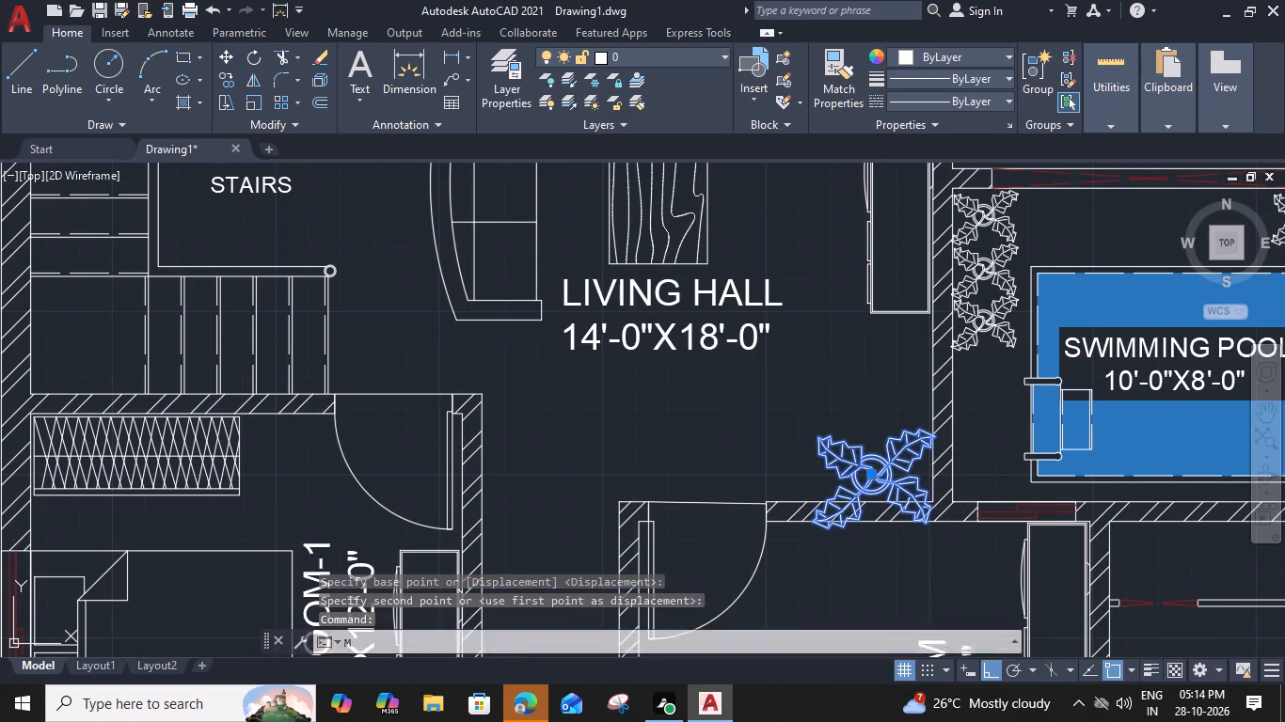
scroll(893, 427, "up", 3)
left_click(1057, 470)
scroll(1031, 405, "down", 2)
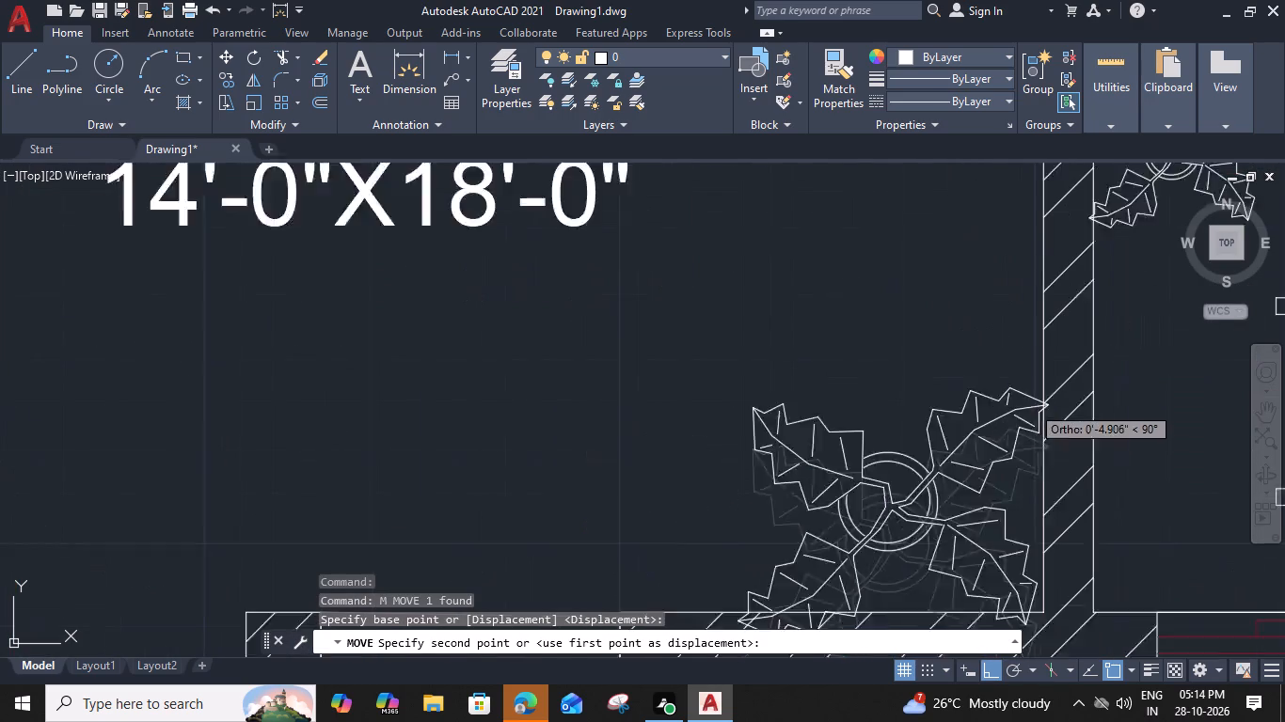
left_click(1032, 387)
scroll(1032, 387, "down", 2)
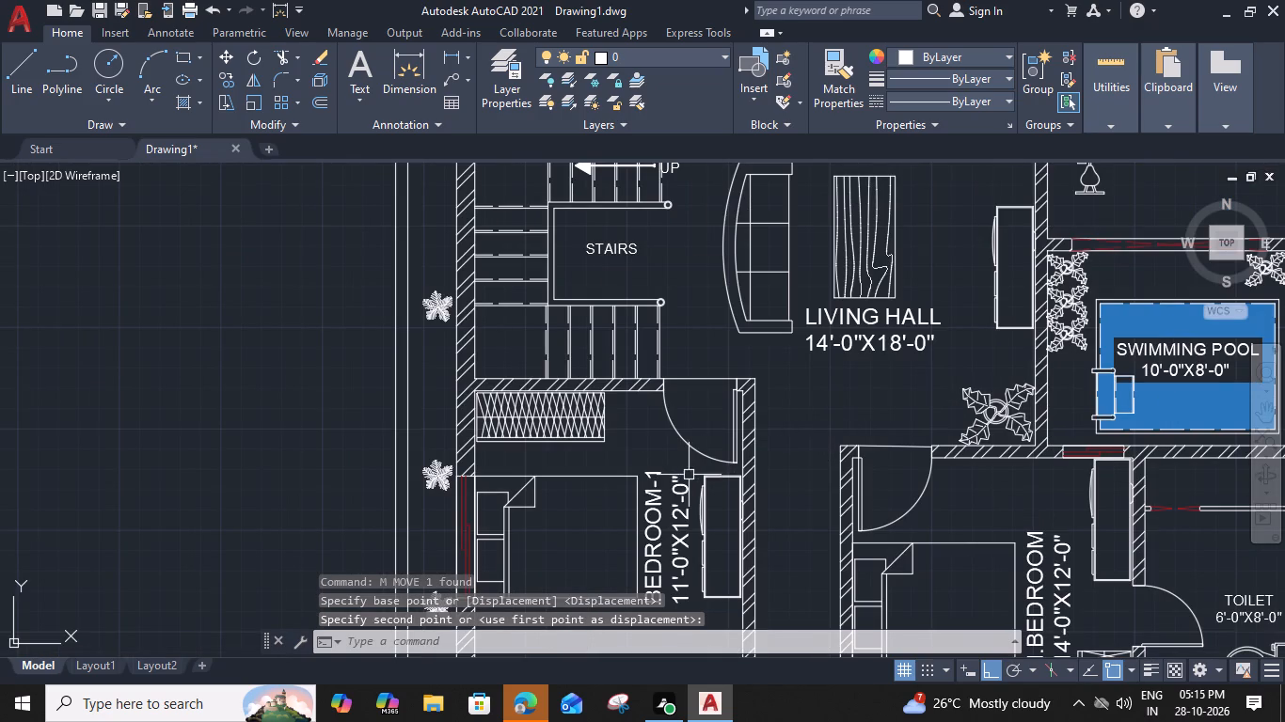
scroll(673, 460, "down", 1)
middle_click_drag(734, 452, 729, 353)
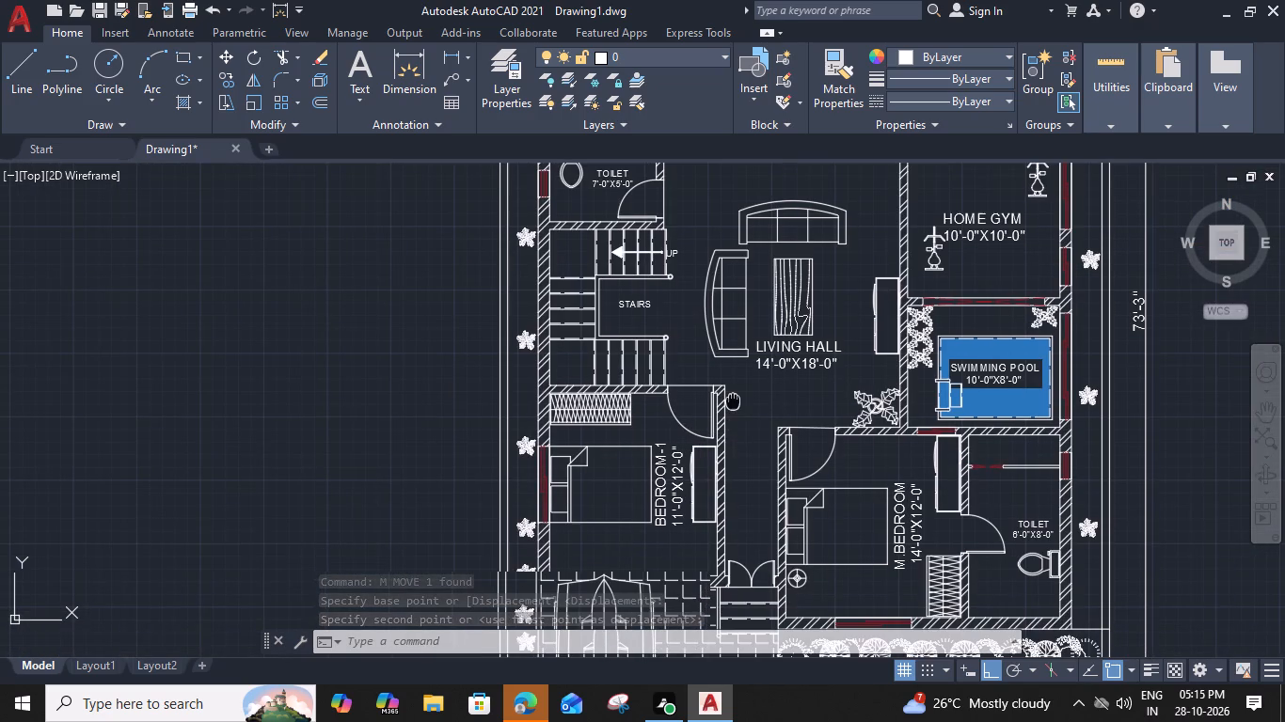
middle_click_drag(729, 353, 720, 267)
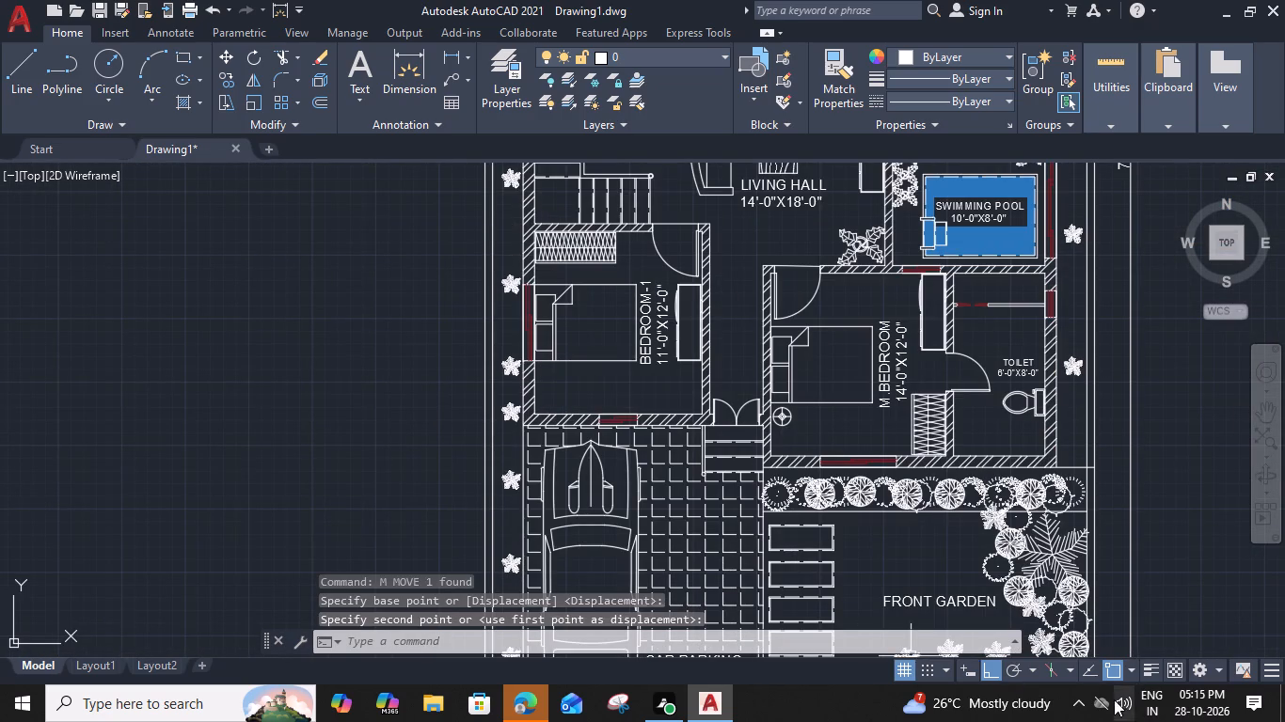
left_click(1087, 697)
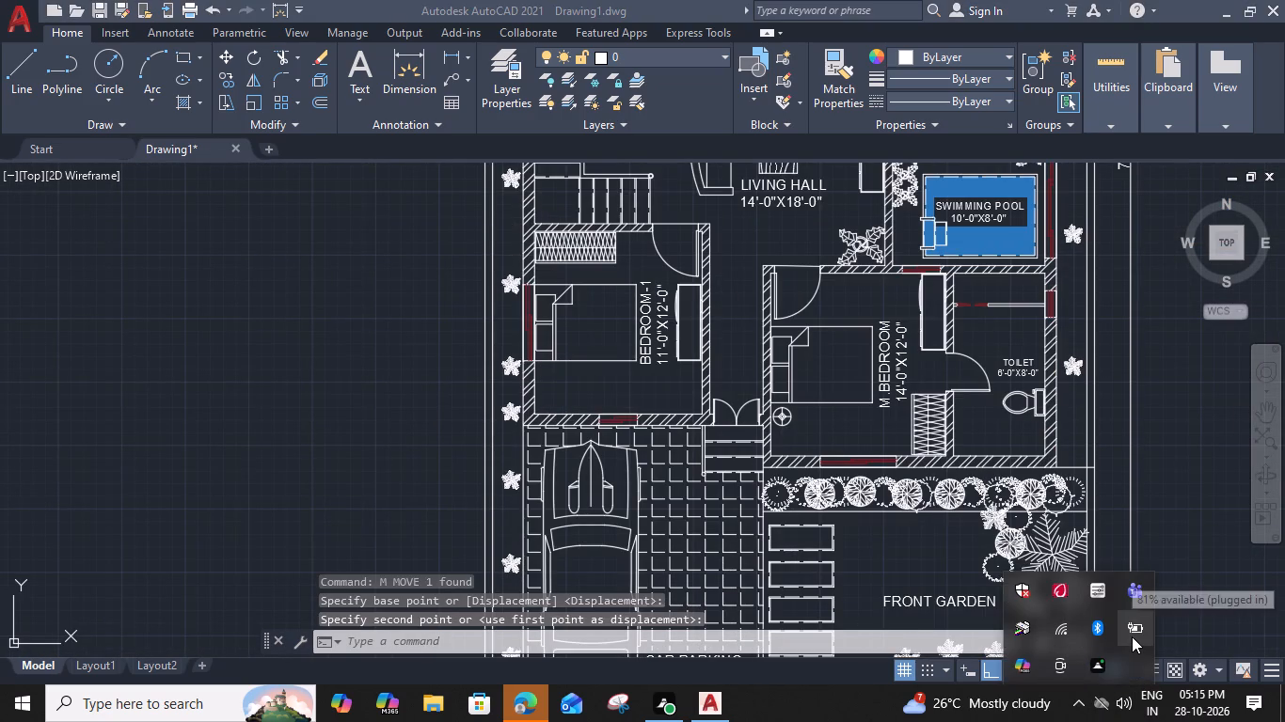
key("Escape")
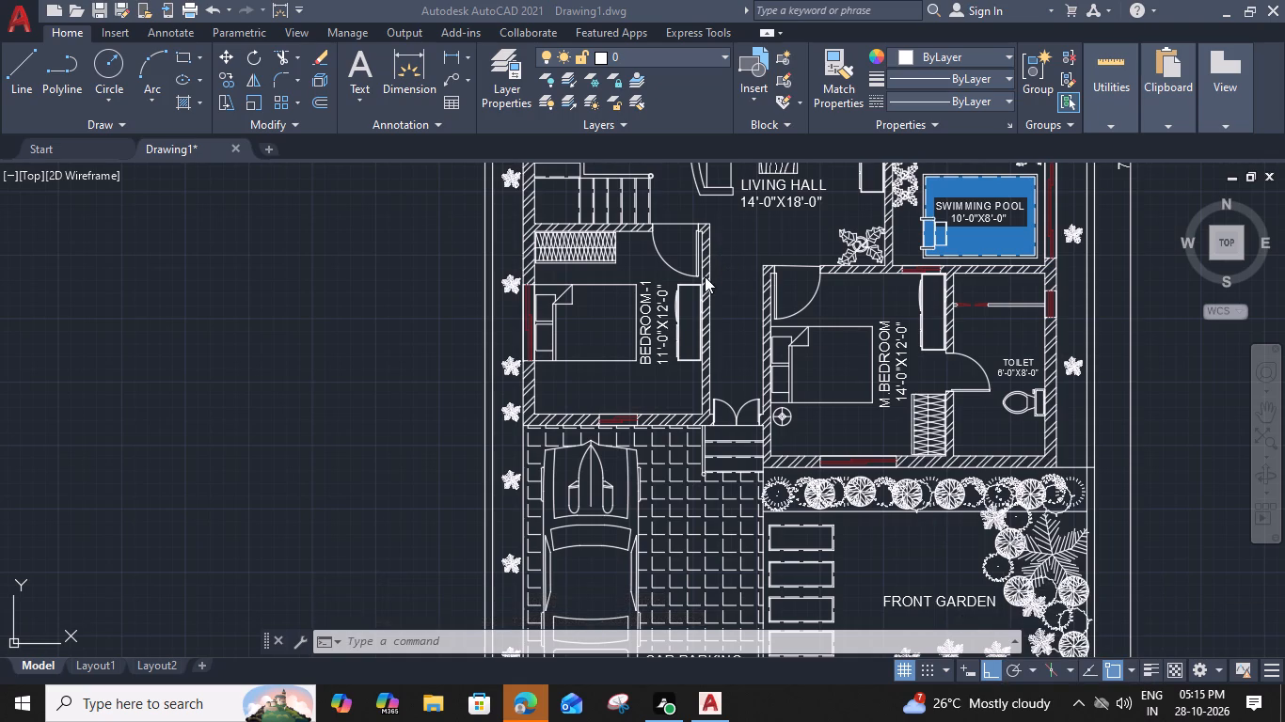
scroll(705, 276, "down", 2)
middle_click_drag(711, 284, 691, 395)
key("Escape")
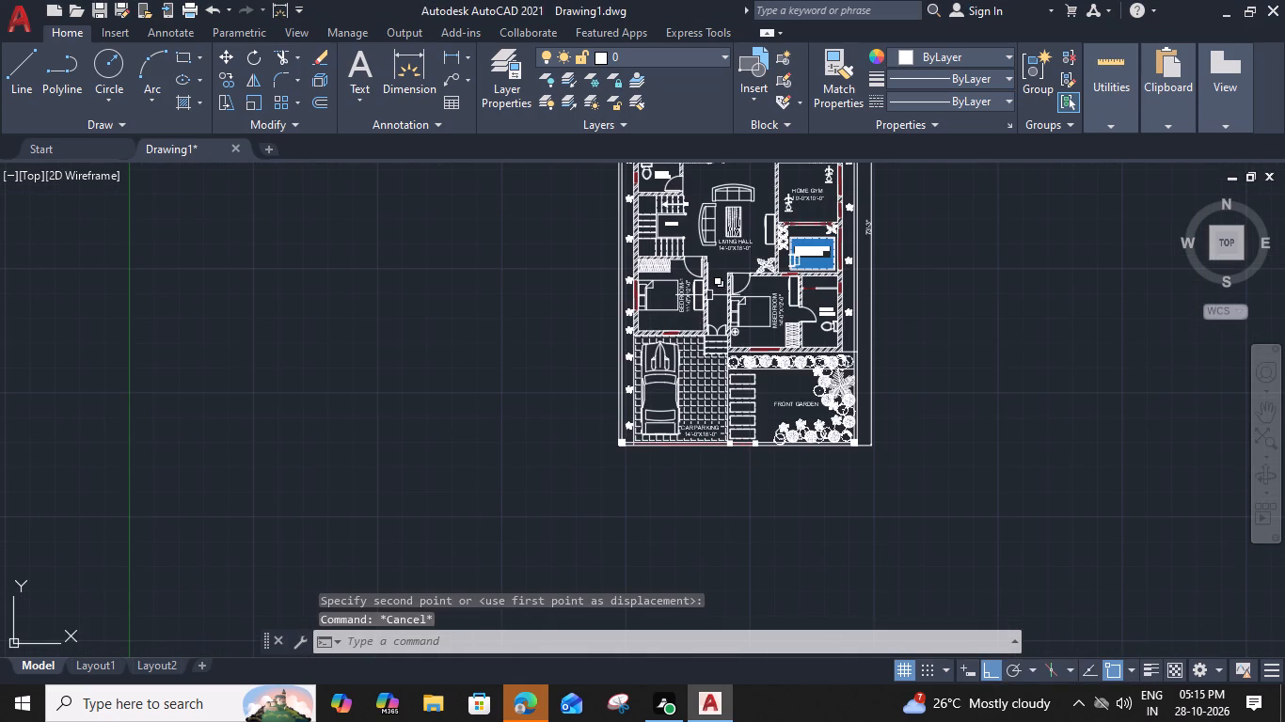
Copy the CAR PARKING label straight down to outside the front boundary wall, below the car gate.
middle_click_drag(717, 270, 711, 300)
scroll(676, 475, "up", 3)
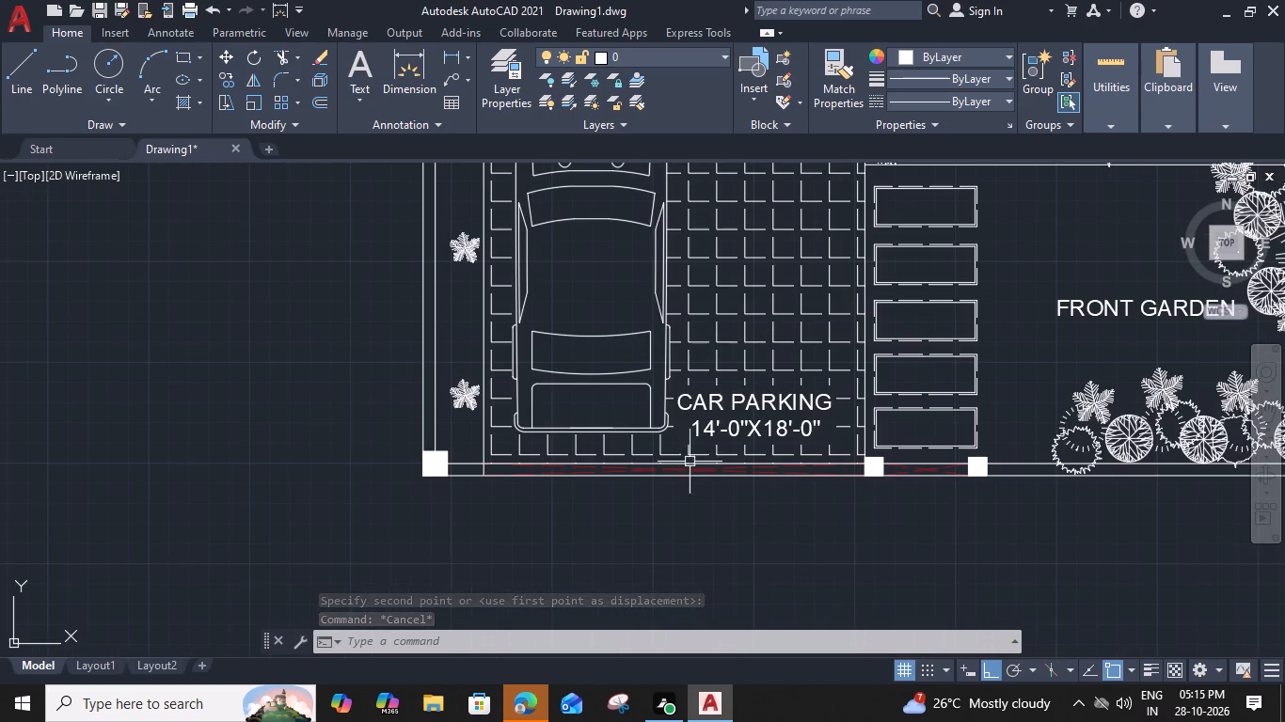
left_click(729, 412)
type("CO")
key("space")
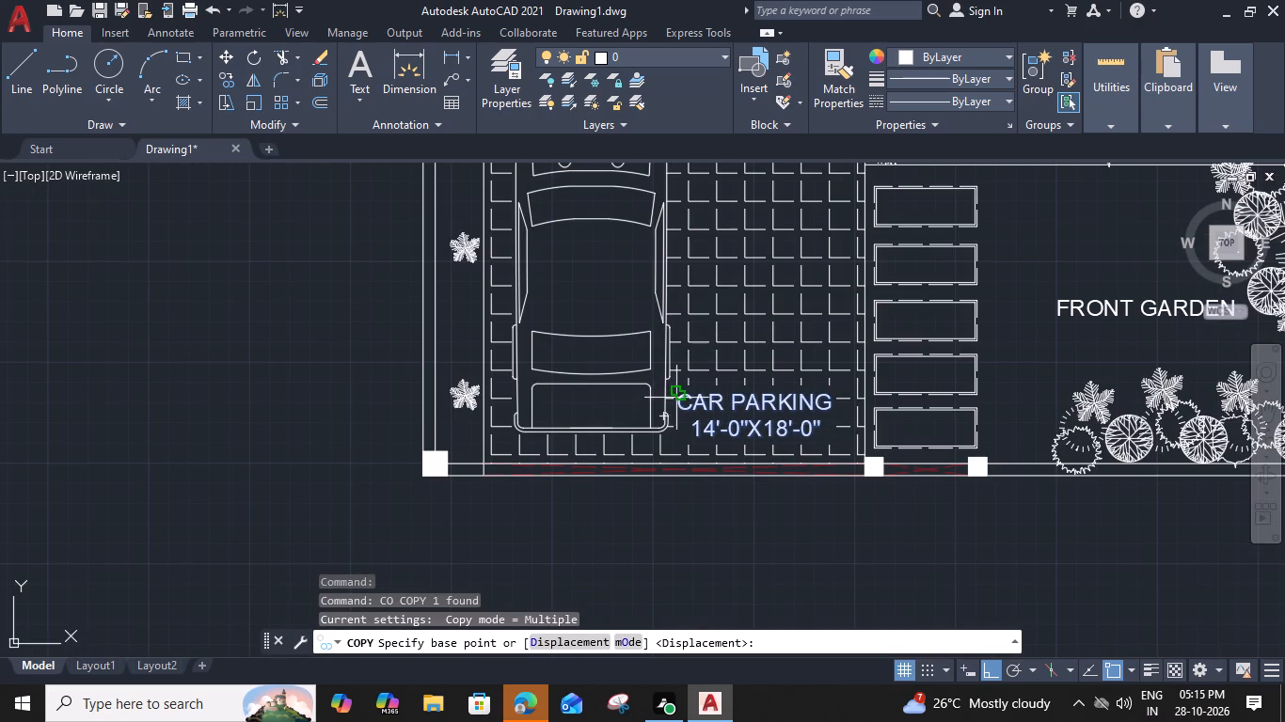
left_click(676, 398)
left_click(664, 494)
key("Escape")
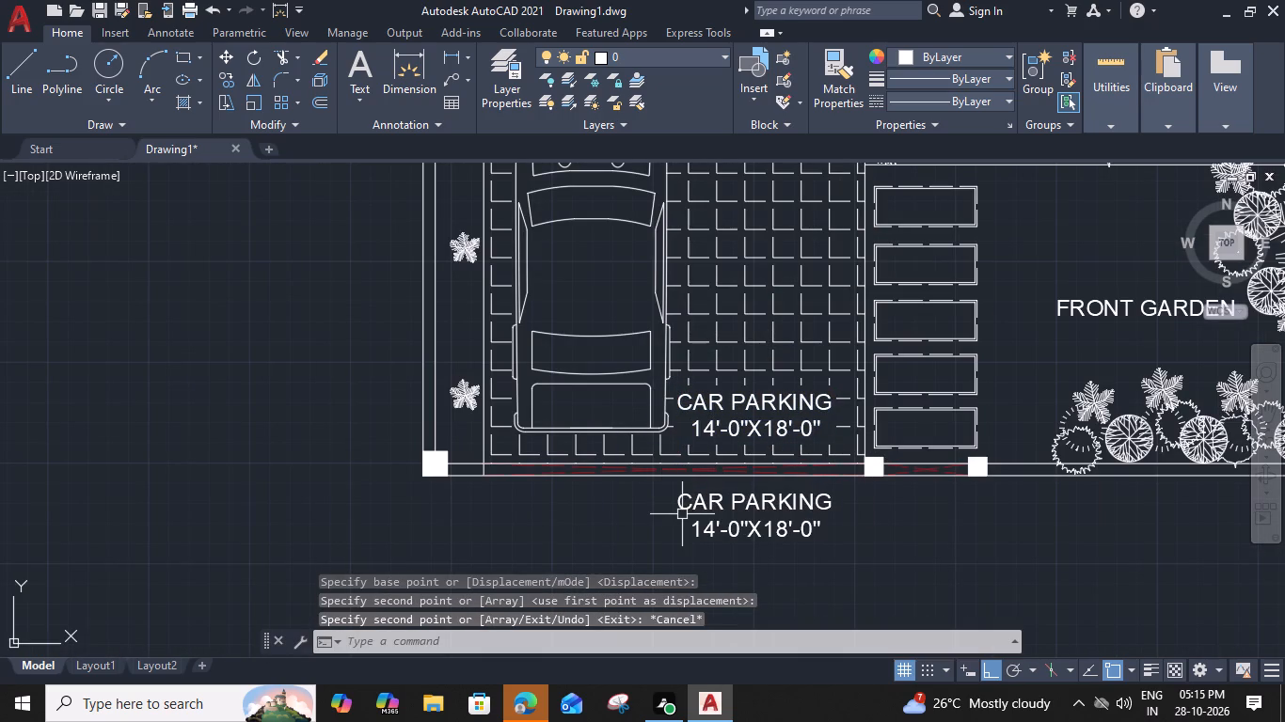
Move the copied label sideways so it is roughly centred below the car parking gate.
left_click(683, 512)
type("M")
key("space")
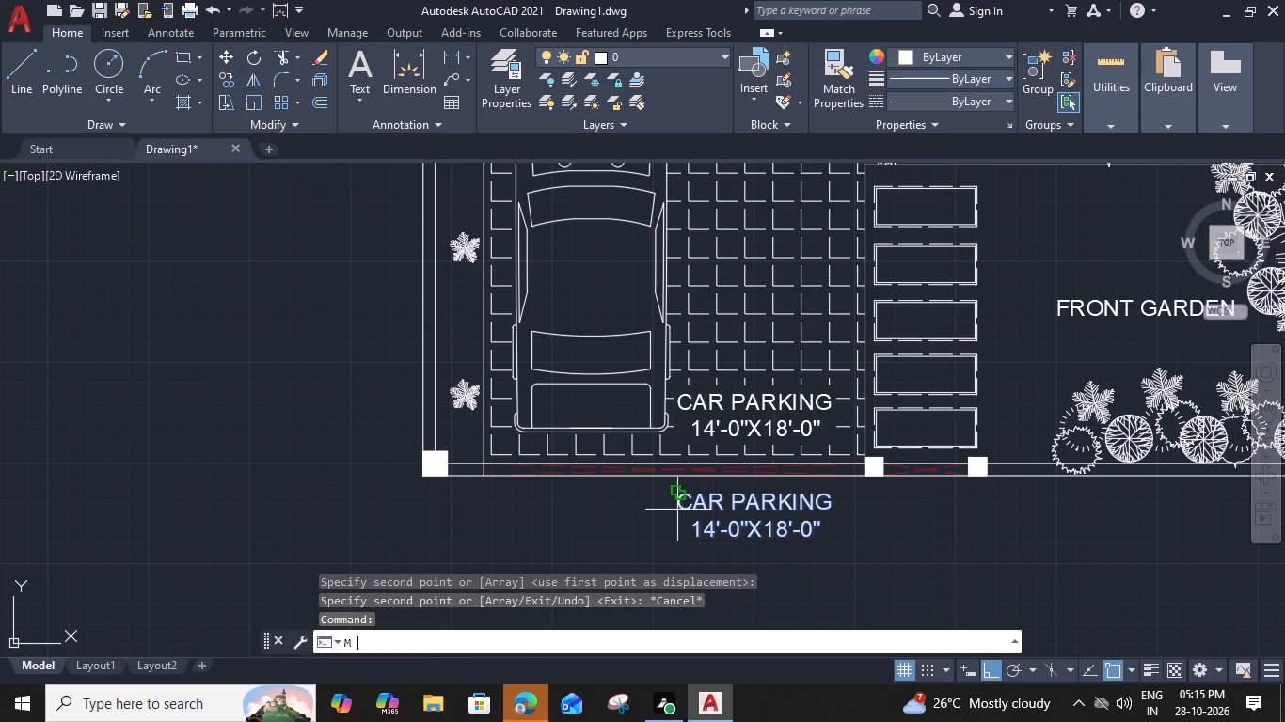
scroll(676, 506, "up", 2)
left_click(680, 479)
left_click(471, 495)
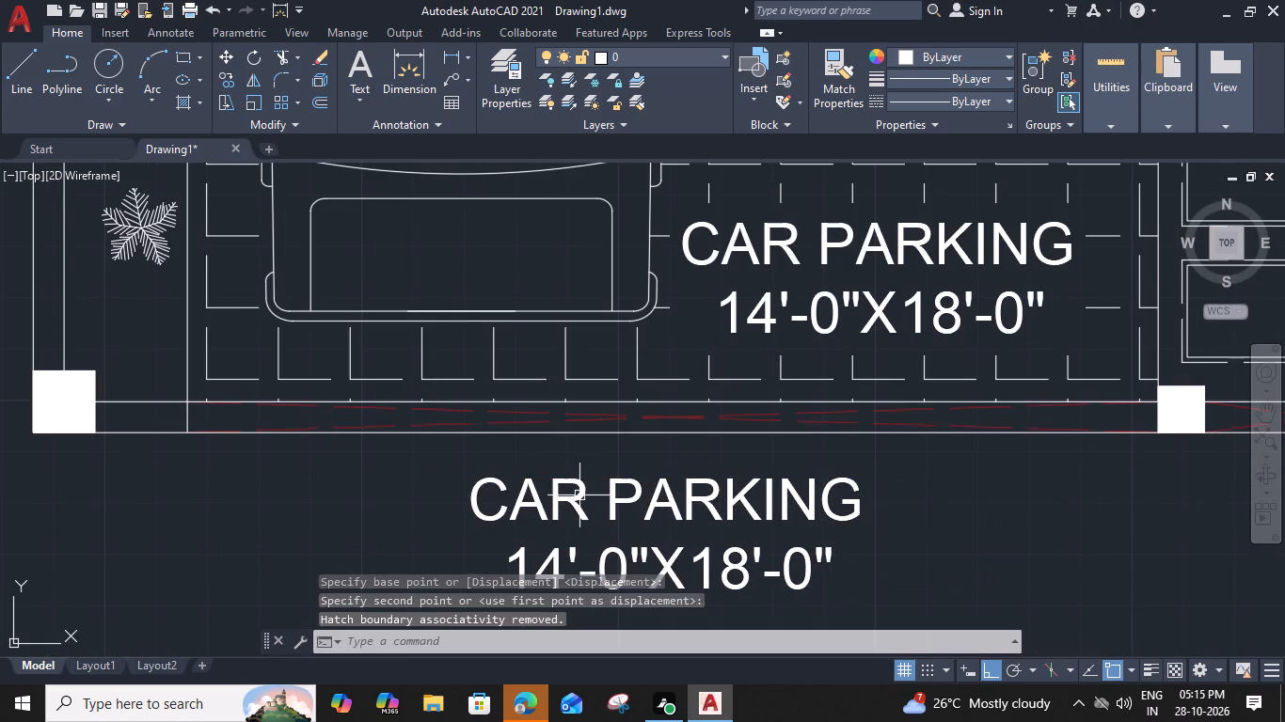
Replace the text of the label copied below the car gate with GATE ENTRY.
double_click(582, 495)
left_click_drag(835, 558, 507, 542)
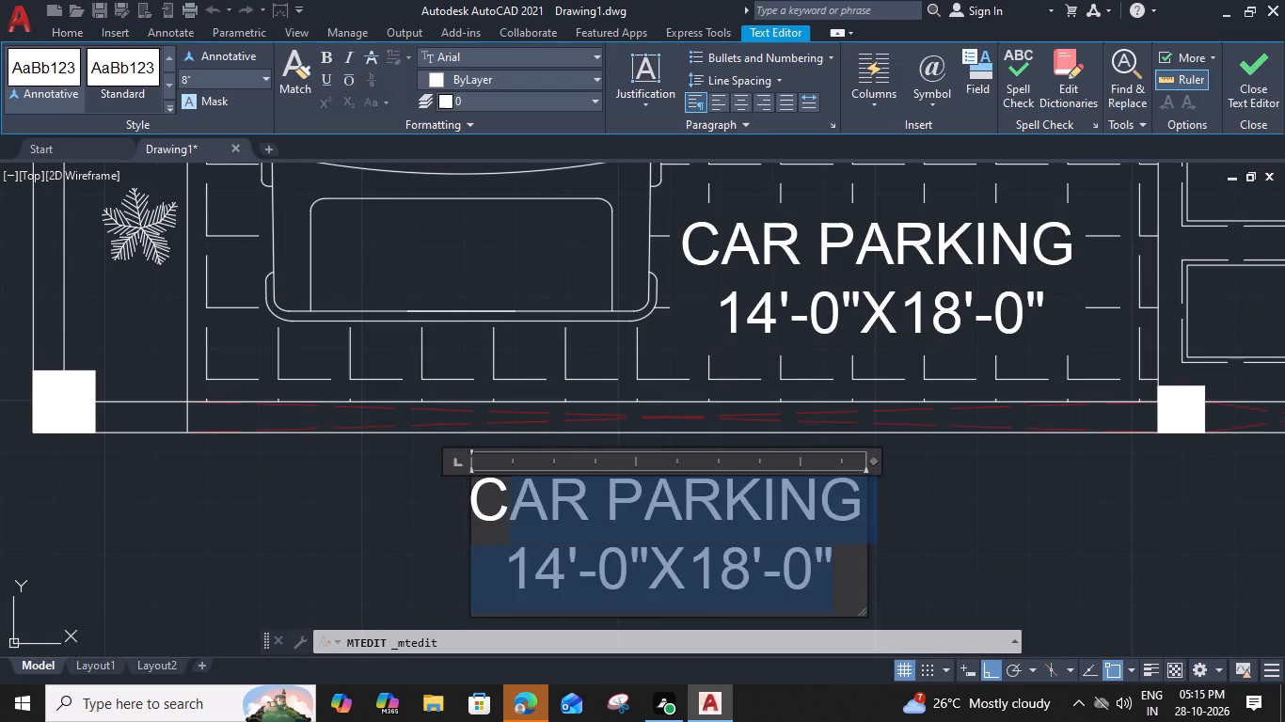
left_click_drag(507, 542, 443, 443)
key("g")
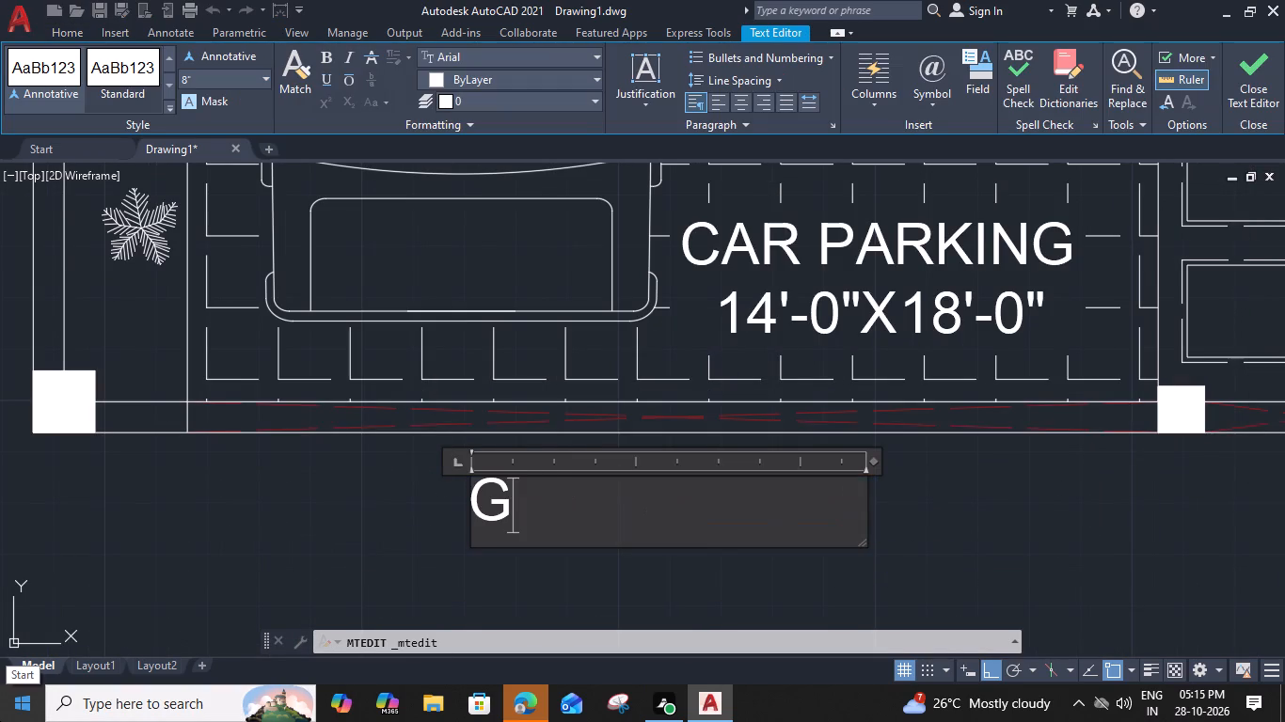
key("a")
key("t")
key("e")
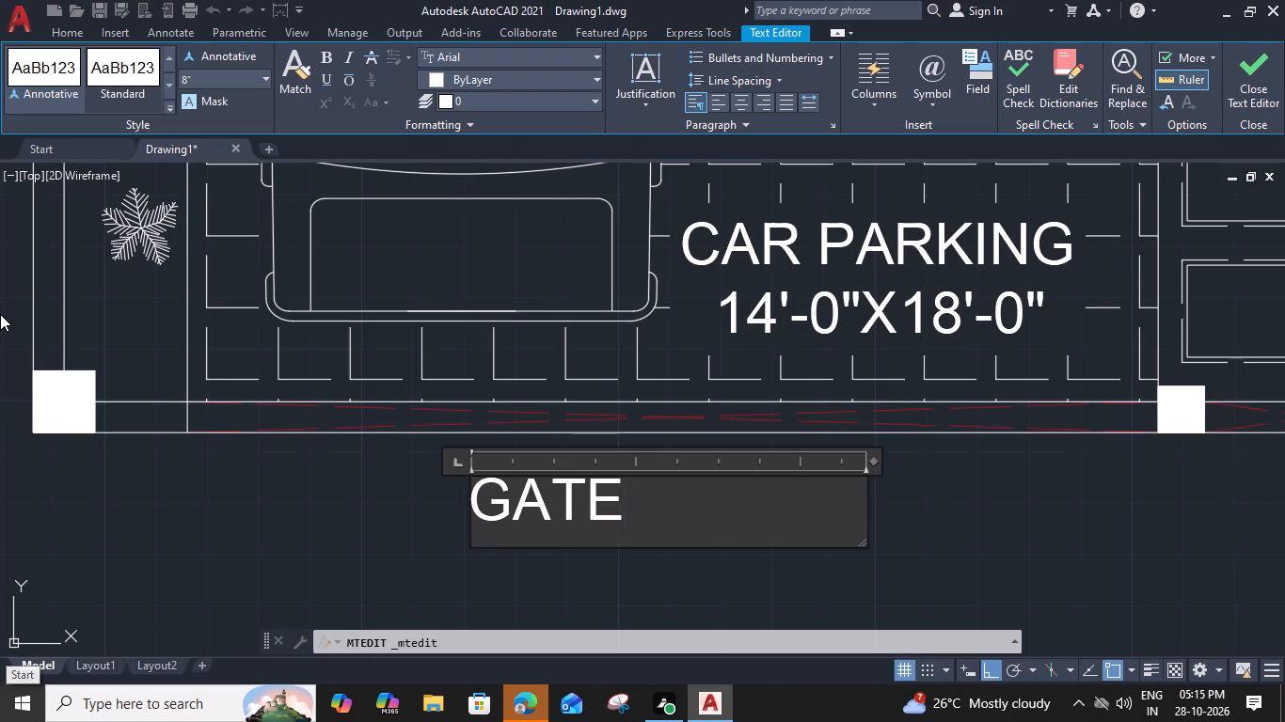
key("space")
key("e")
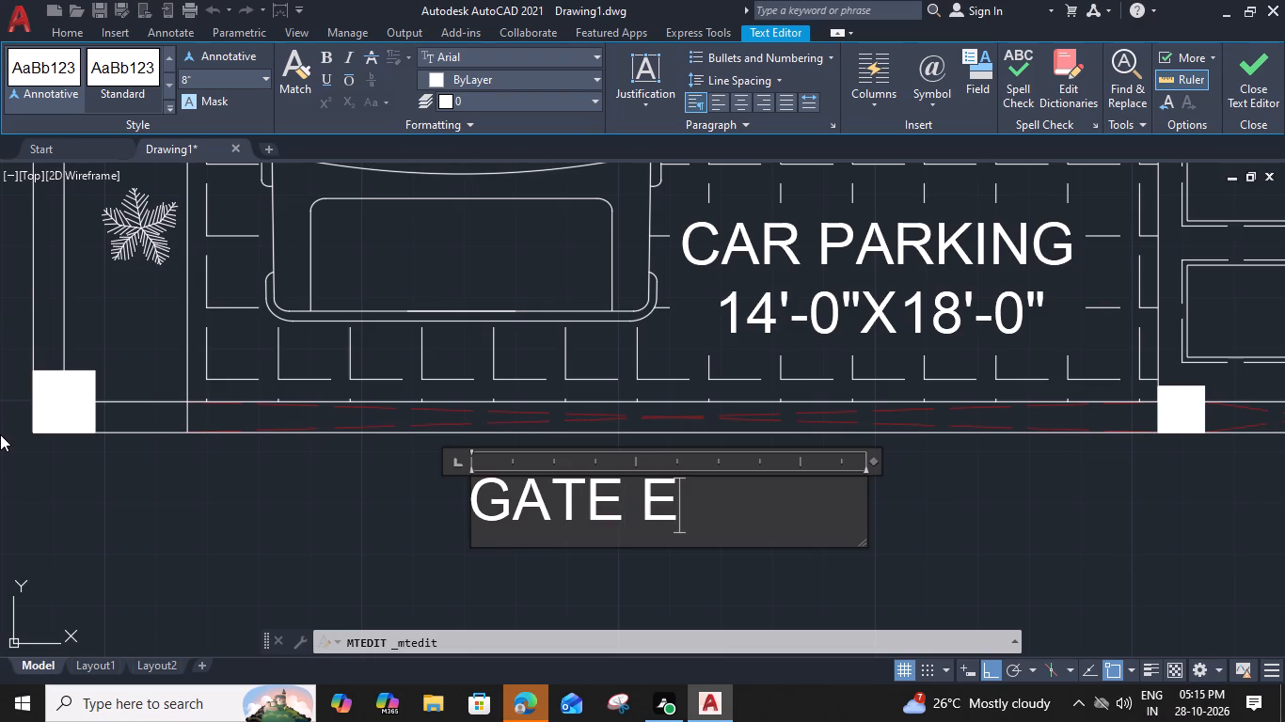
key("n")
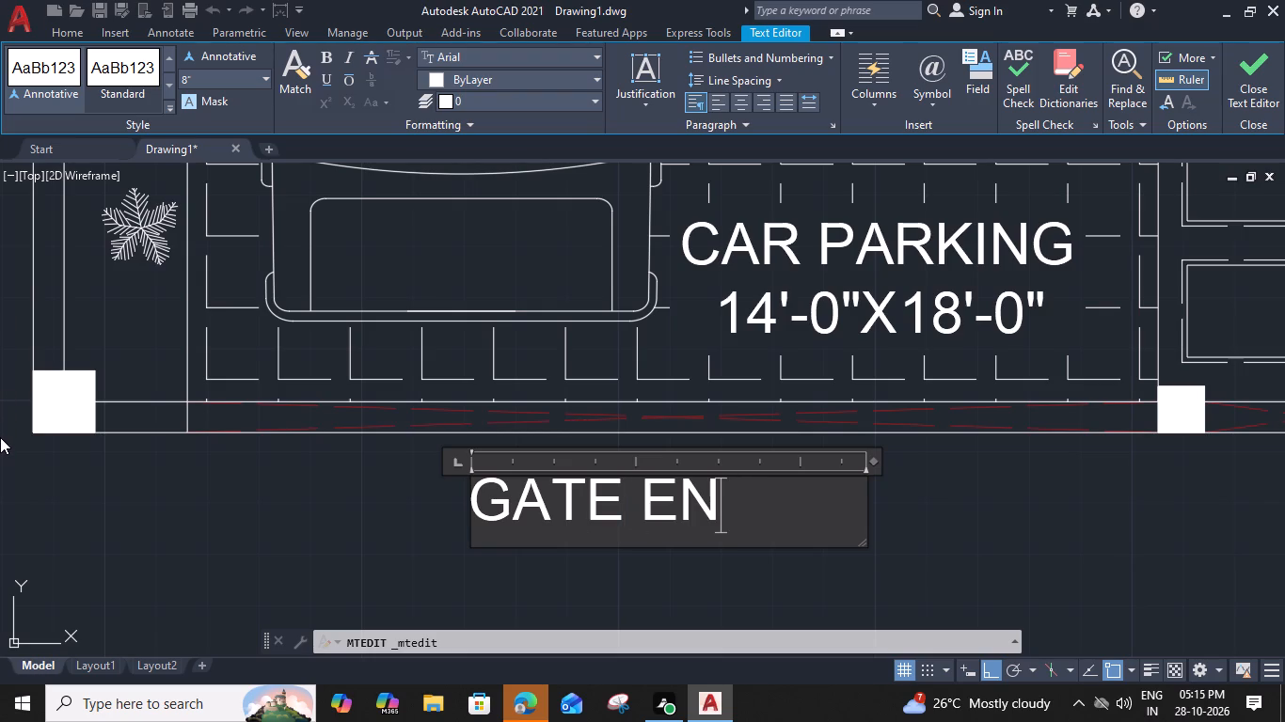
key("t")
key("r")
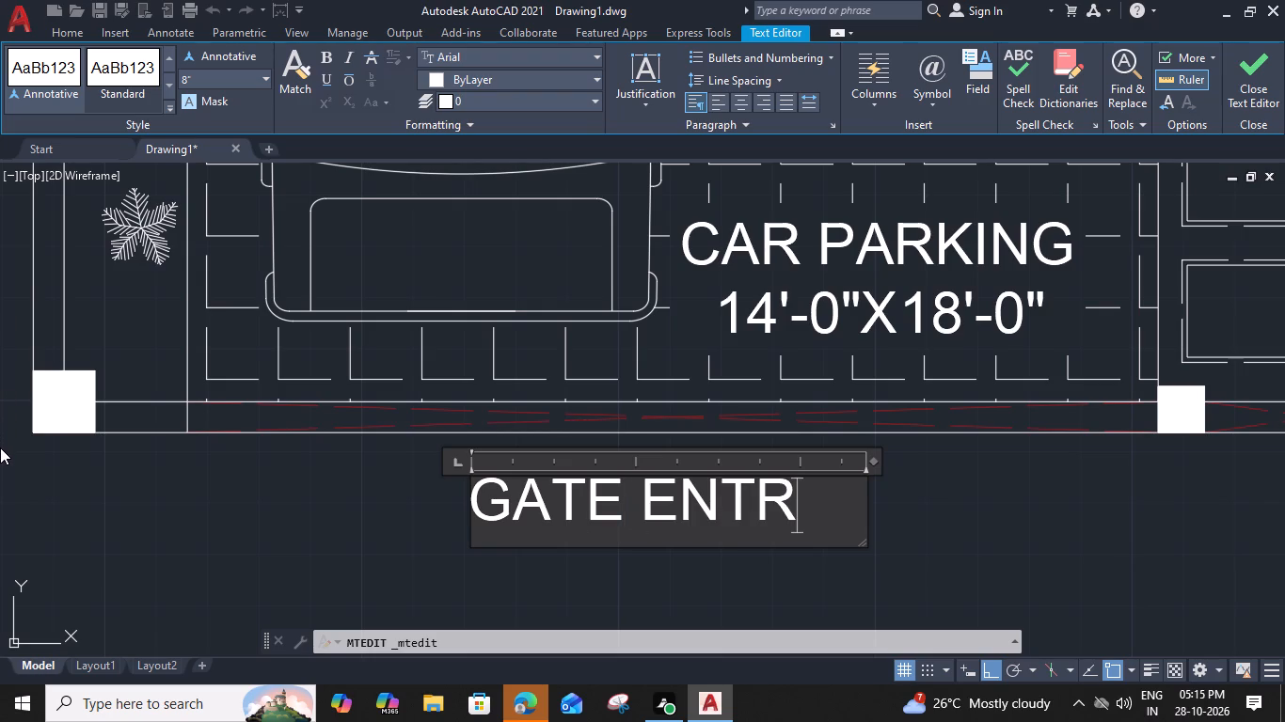
key("y")
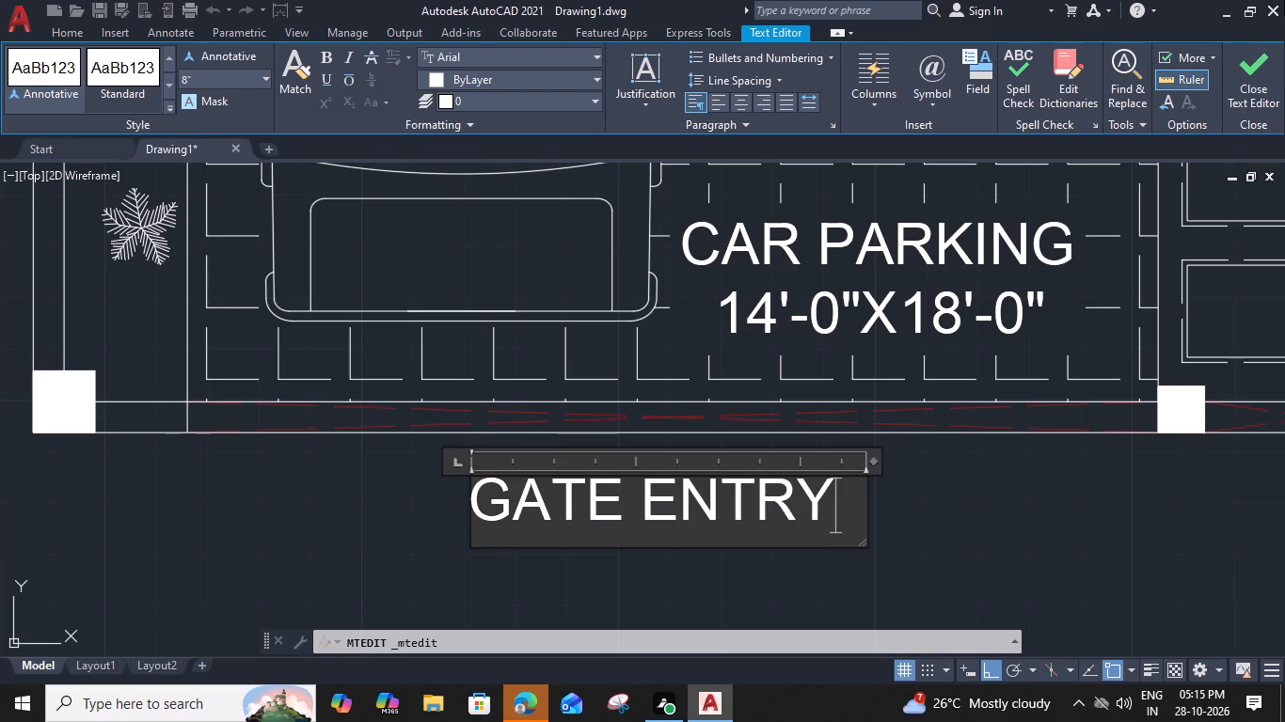
left_click(914, 494)
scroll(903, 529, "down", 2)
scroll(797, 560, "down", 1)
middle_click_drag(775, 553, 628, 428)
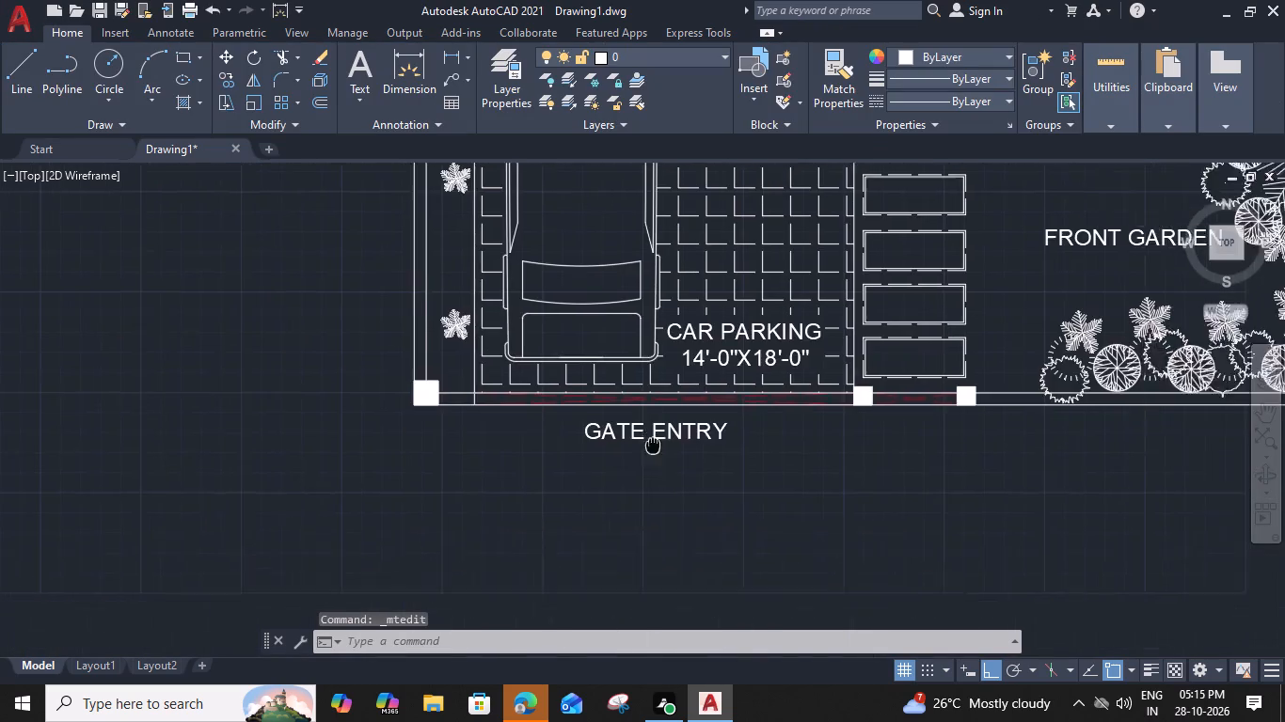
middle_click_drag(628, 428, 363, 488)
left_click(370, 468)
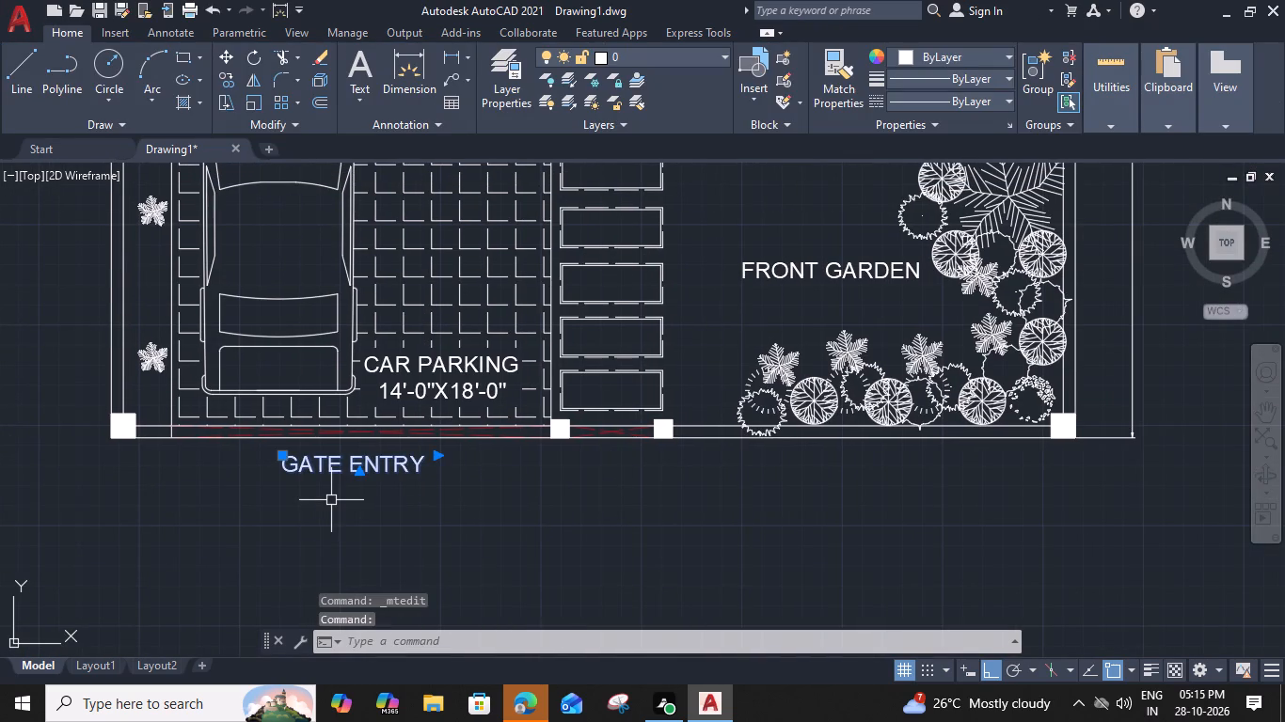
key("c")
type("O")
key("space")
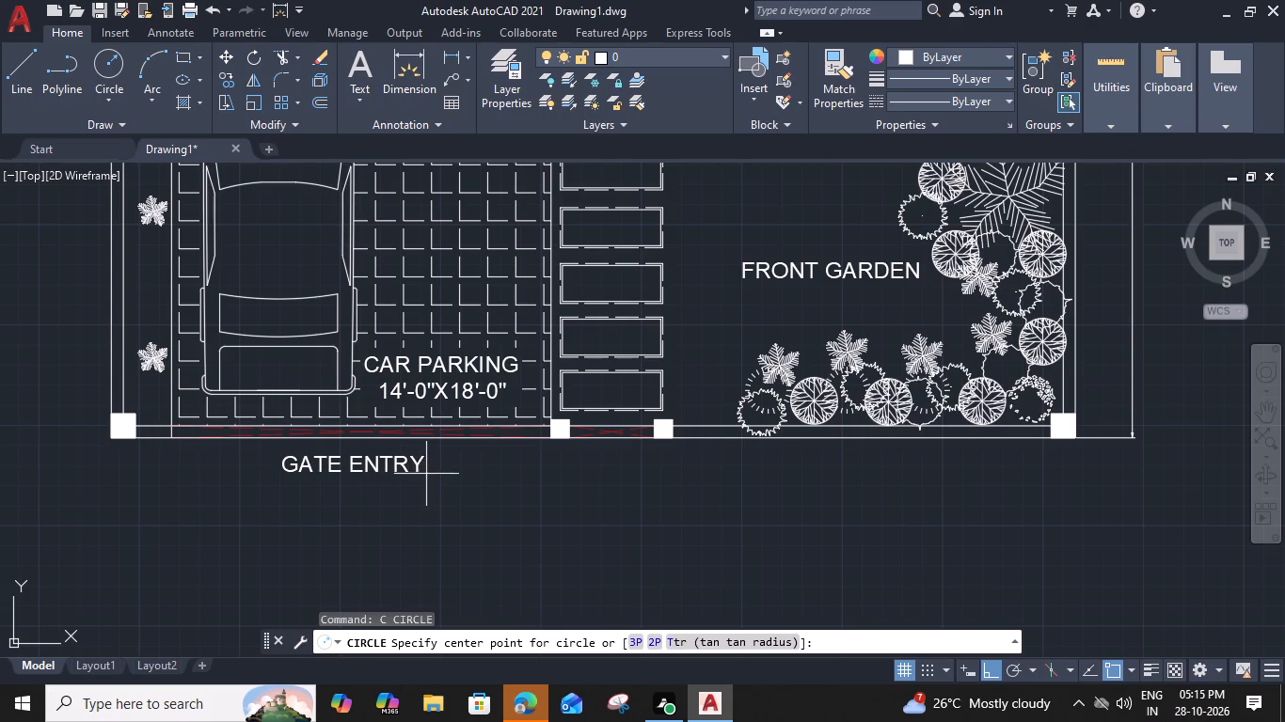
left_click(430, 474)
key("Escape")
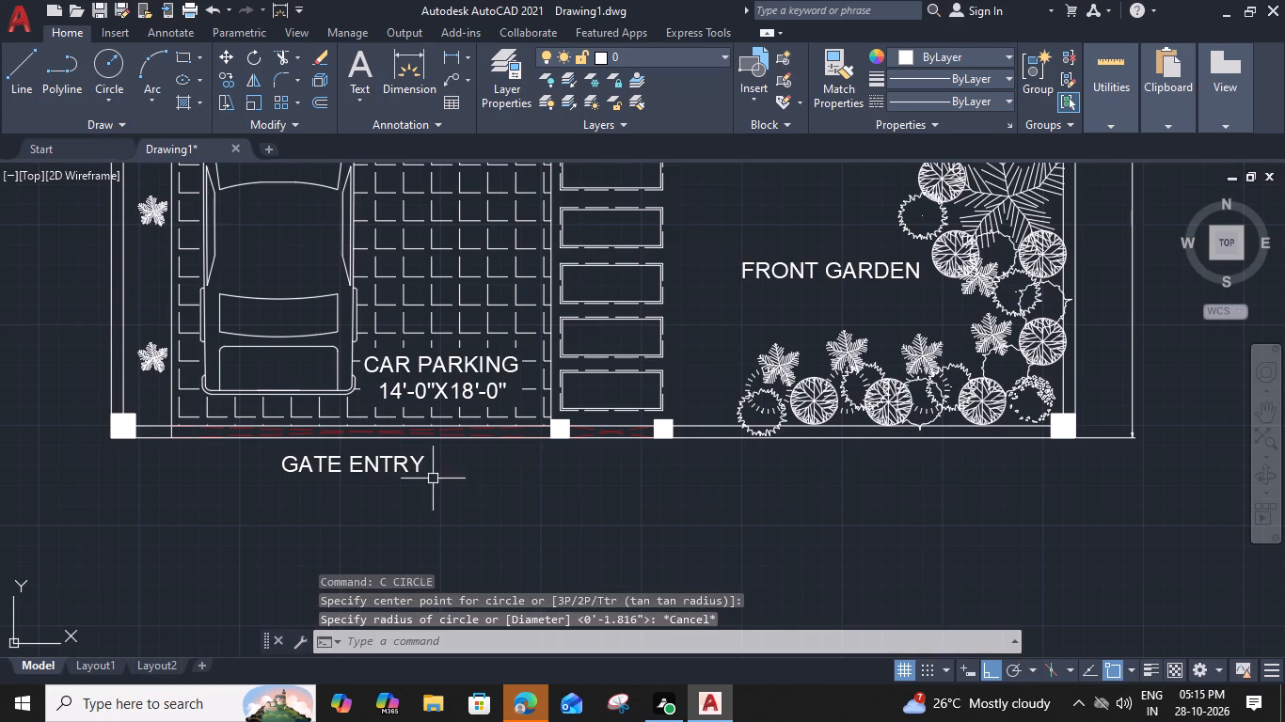
Copy the GATE ENTRY label horizontally along the front boundary to below the front garden's corner column.
left_click(419, 470)
type("CO")
key("space")
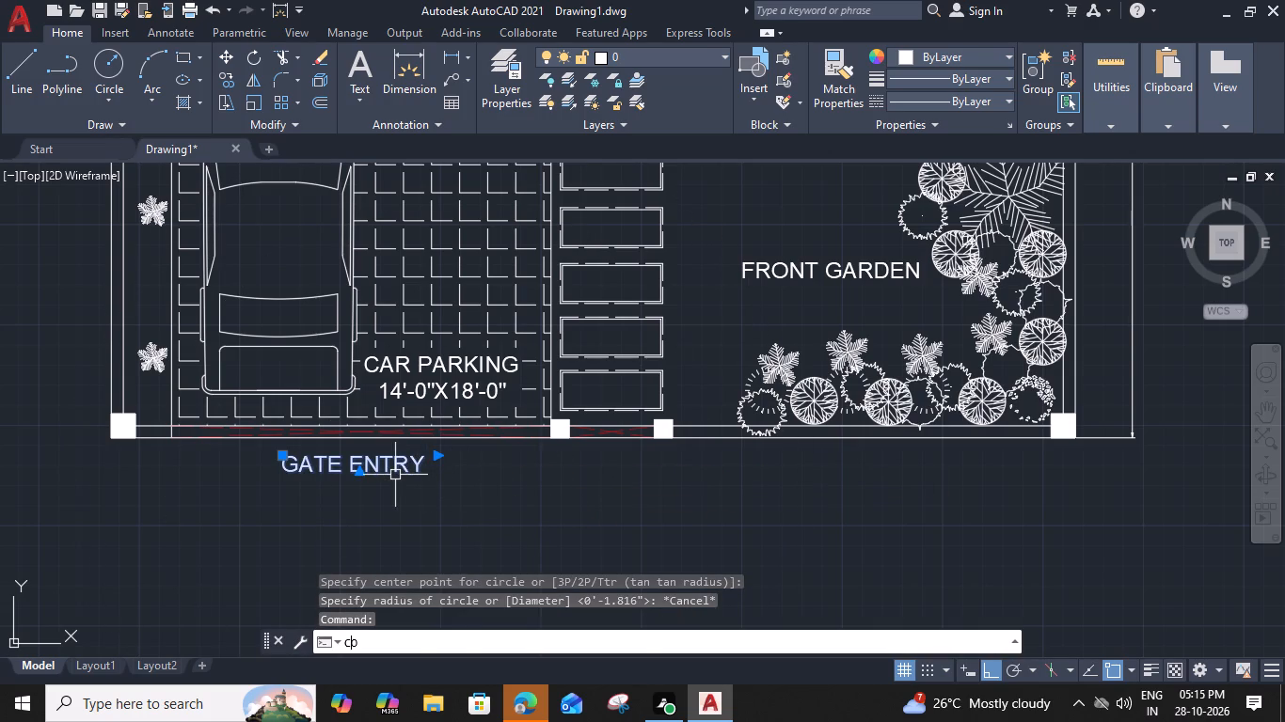
left_click(434, 476)
left_click(1046, 484)
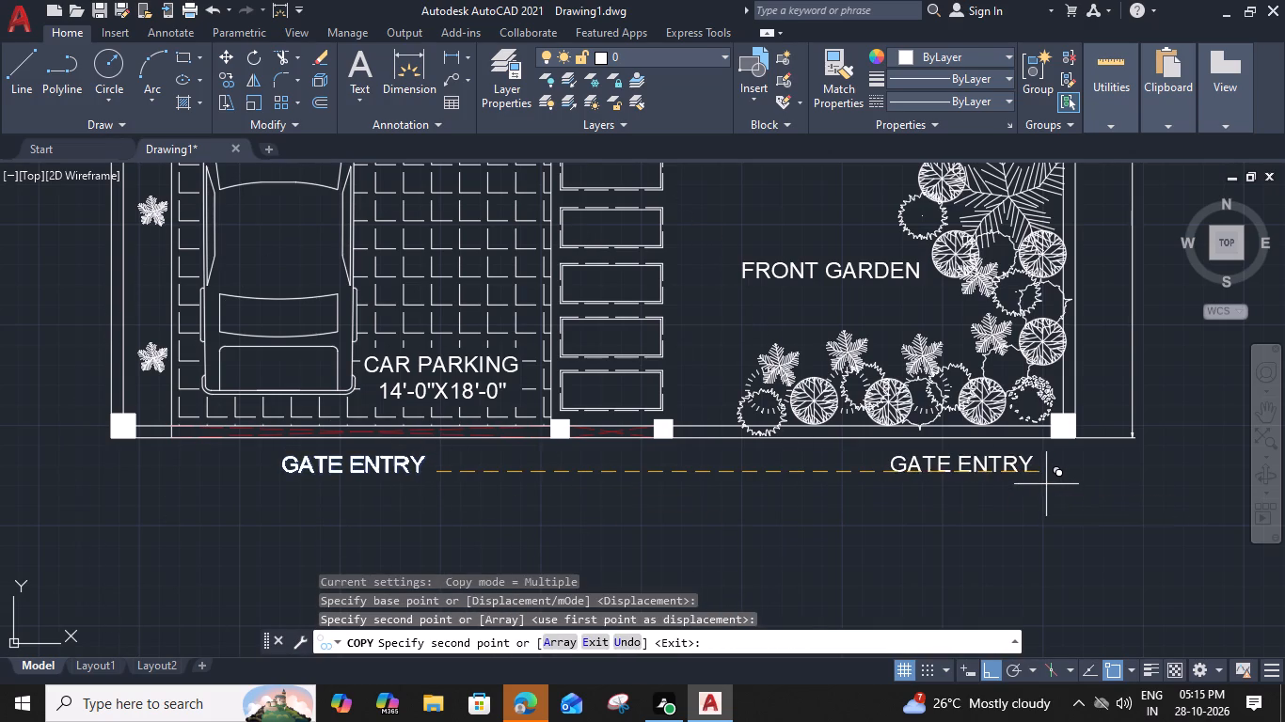
key("Escape")
Move the copied GATE ENTRY label below the front garden straight down, farther from the boundary wall.
left_click(976, 472)
type("M")
key("space")
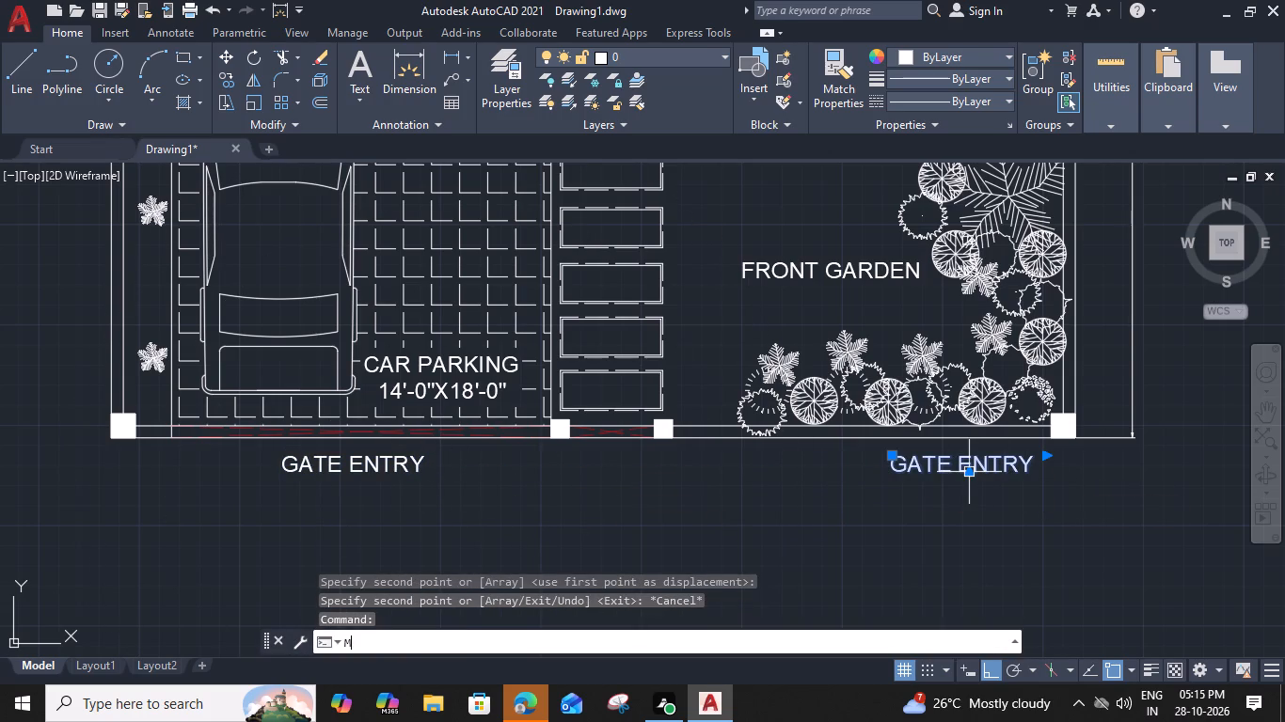
left_click(892, 473)
left_click(895, 513)
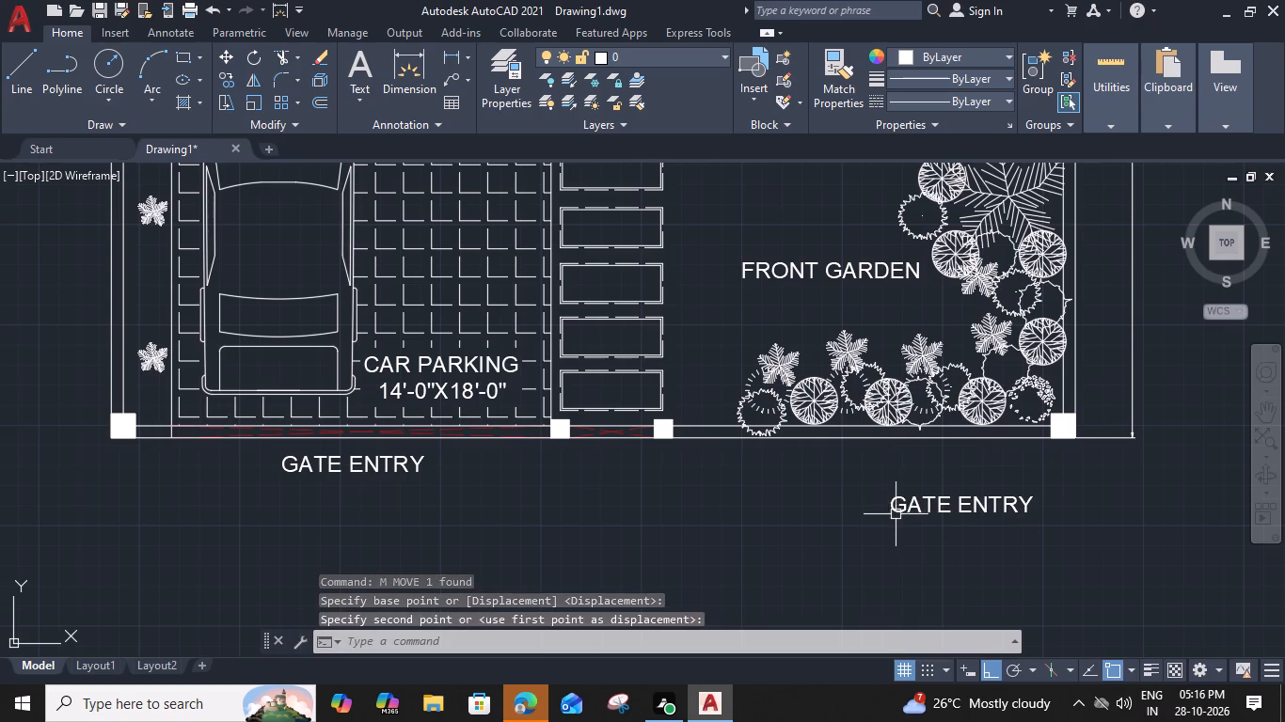
Replace the text of the label copy below the front garden with NOURTH FACE.
double_click(898, 511)
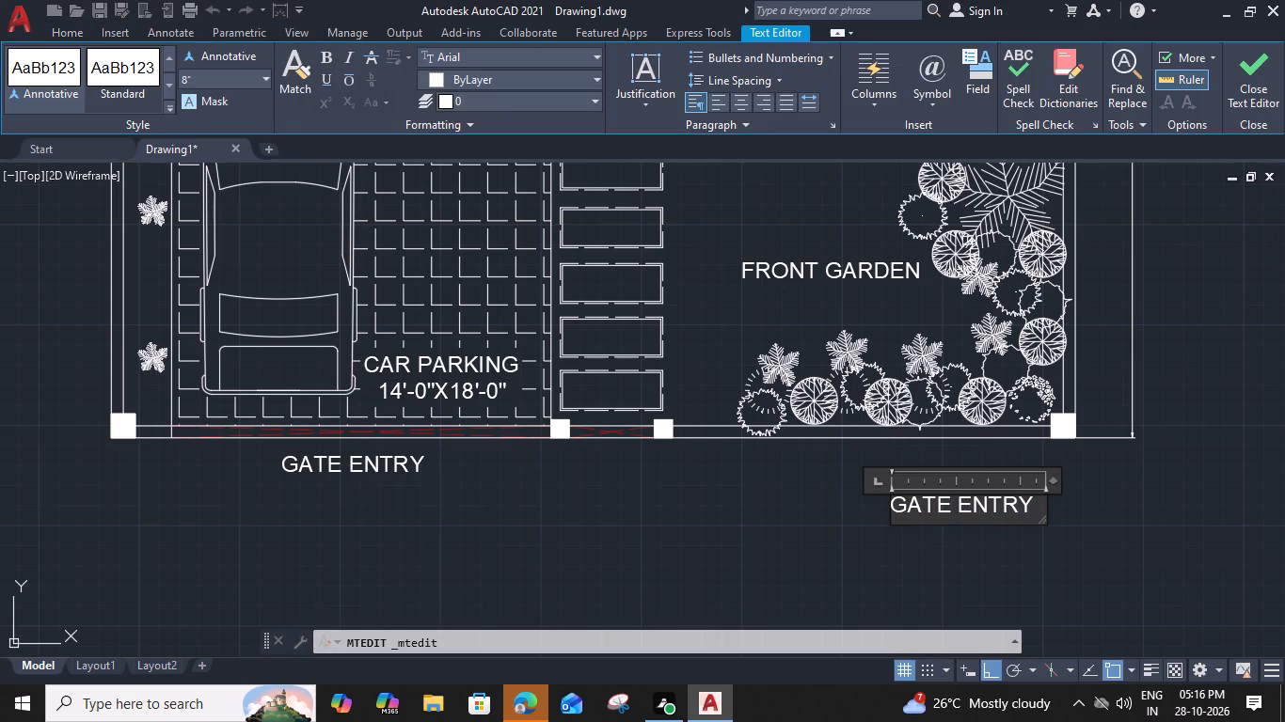
left_click_drag(1036, 509, 681, 488)
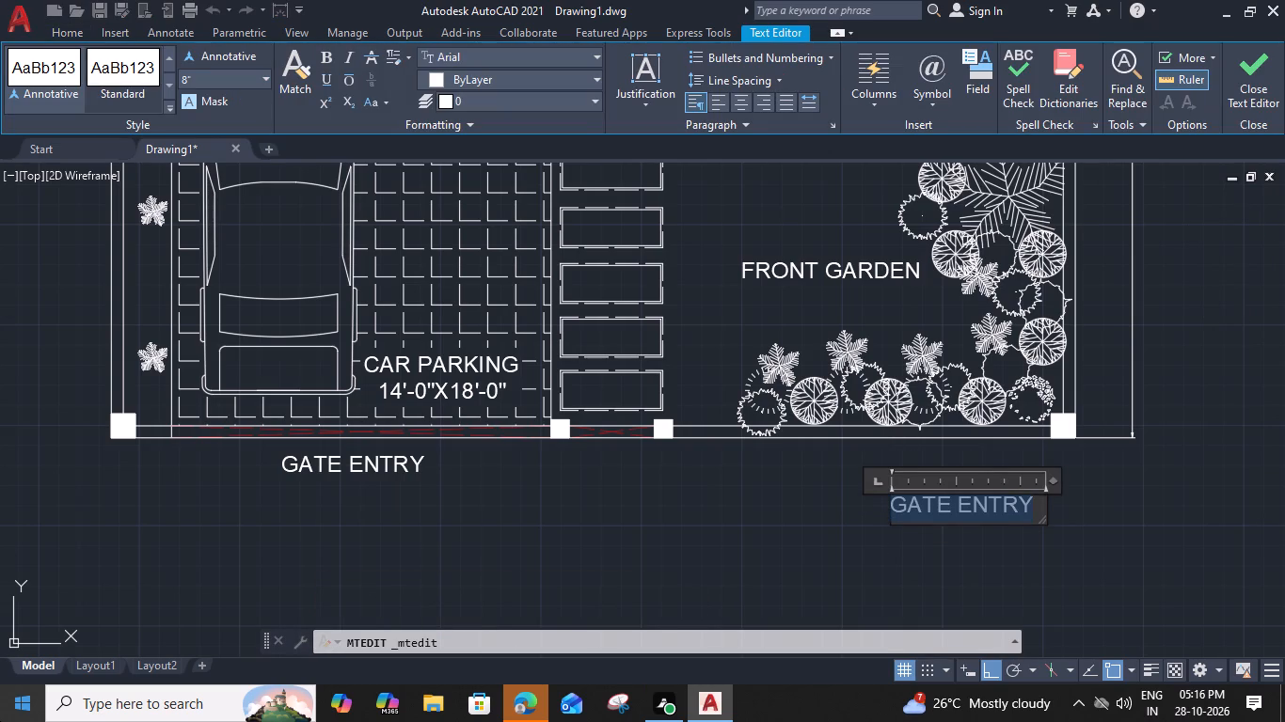
key("n")
key("o")
key("u")
key("r")
key("t")
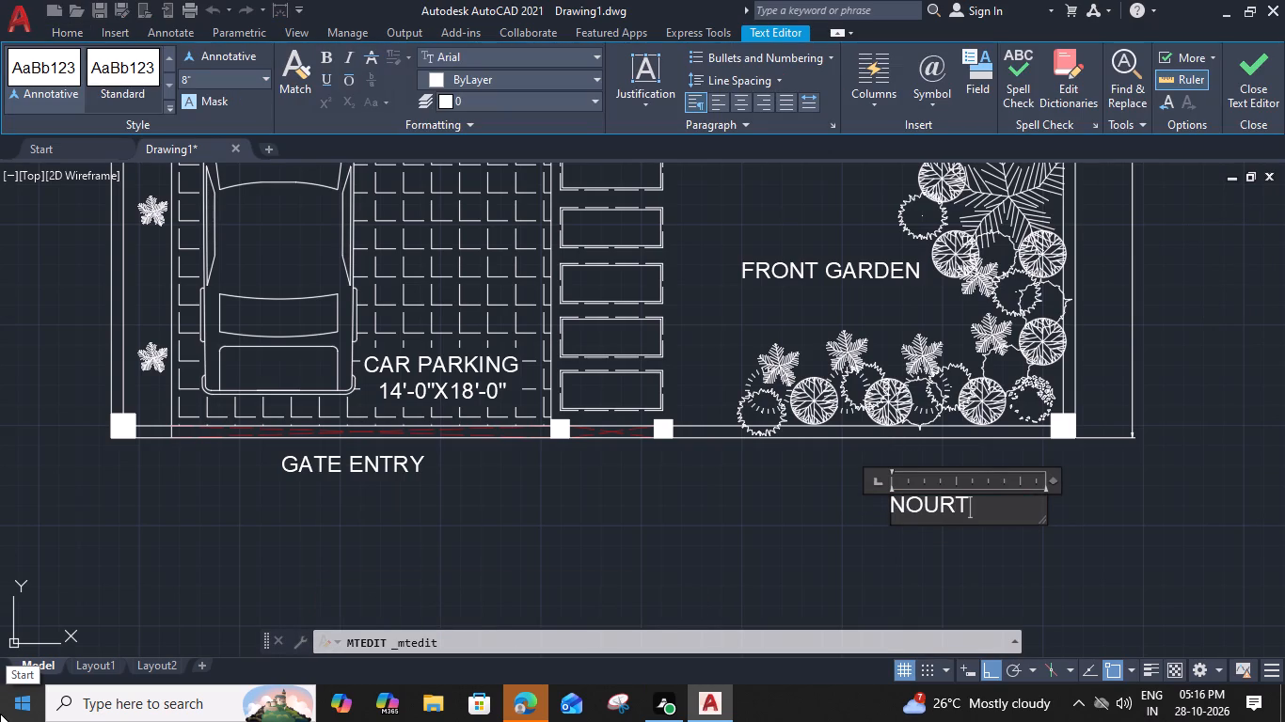
key("h")
key("space")
type("FAC")
key("e")
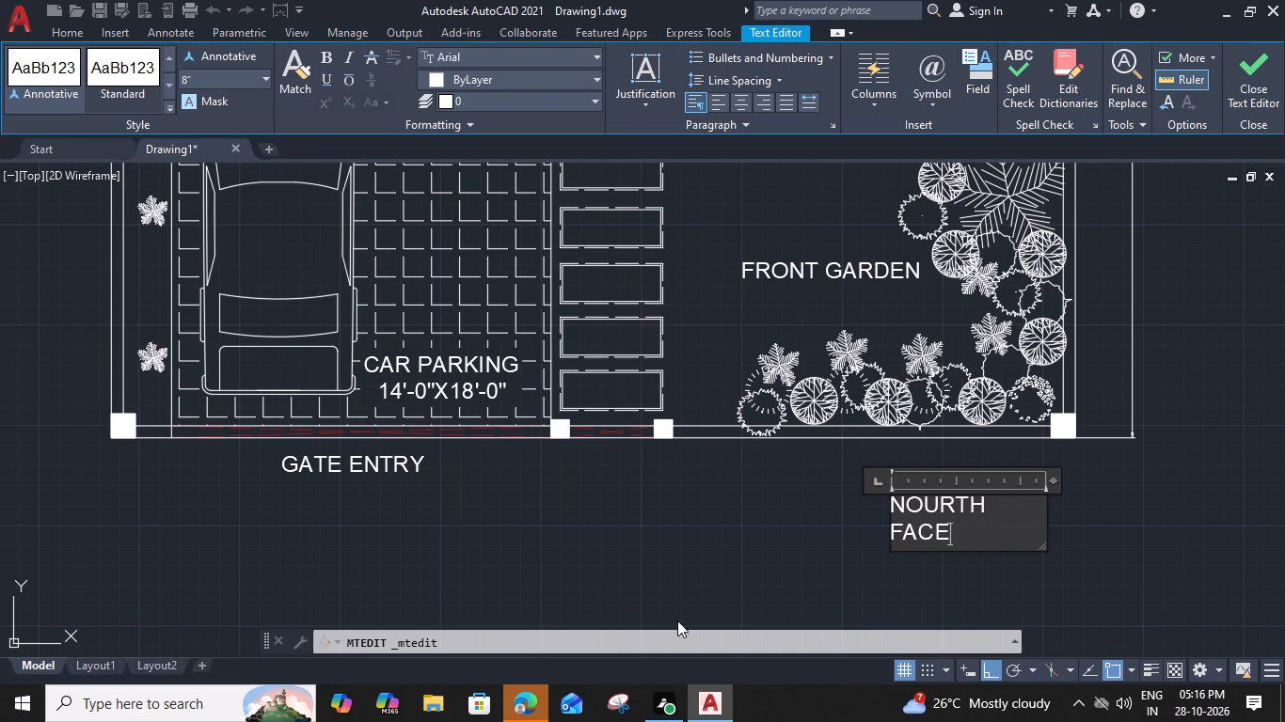
Widen the NOURTH FACE text box so the label fits on a single line.
scroll(704, 587, "down", 1)
middle_click_drag(706, 572, 470, 541)
scroll(661, 488, "up", 2)
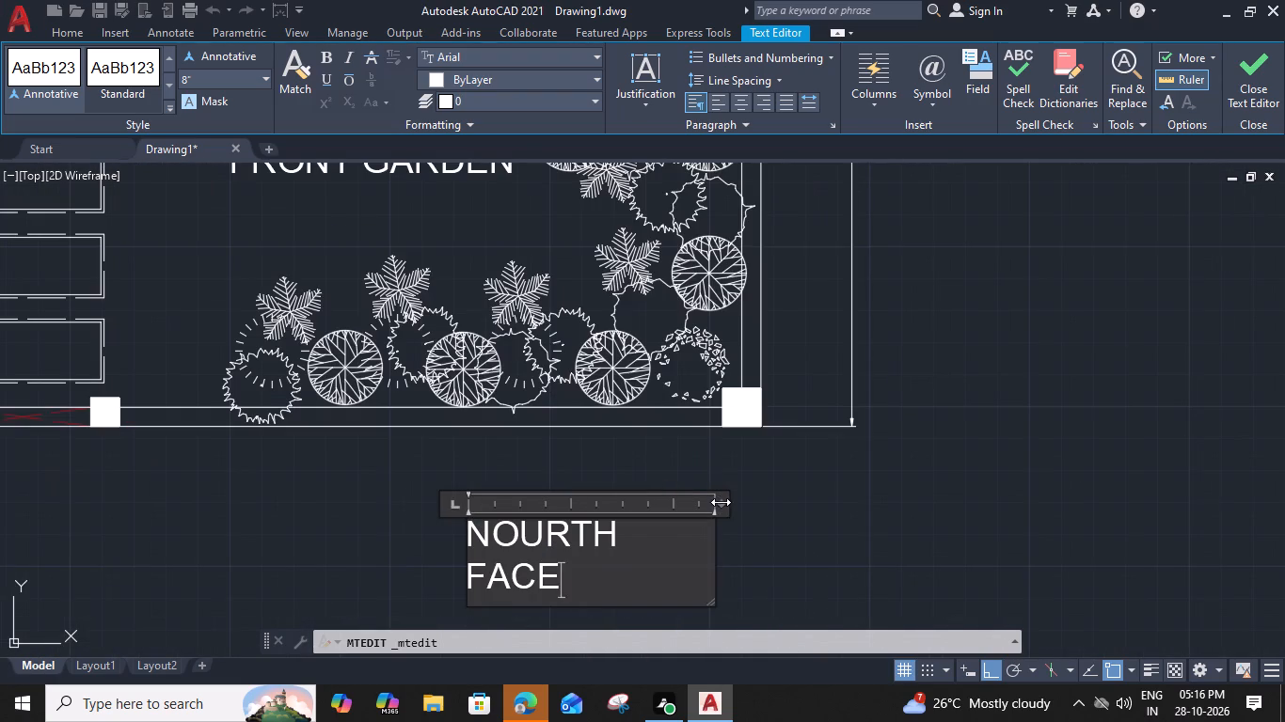
left_click_drag(721, 502, 735, 502)
left_click(757, 544)
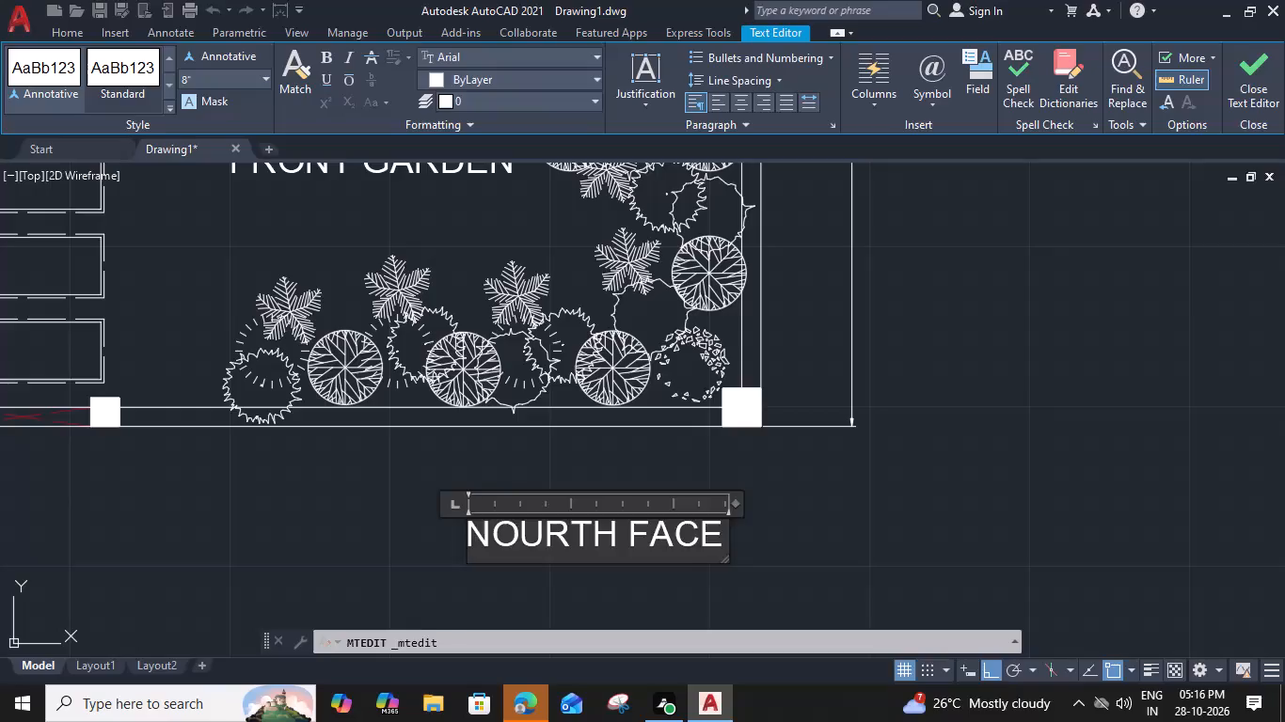
Draw a three-sided inscribed polygon pointing up, centred below the NOURTH FACE label, with a radius of about 1'-1".
scroll(757, 544, "down", 2)
middle_click_drag(738, 536, 761, 455)
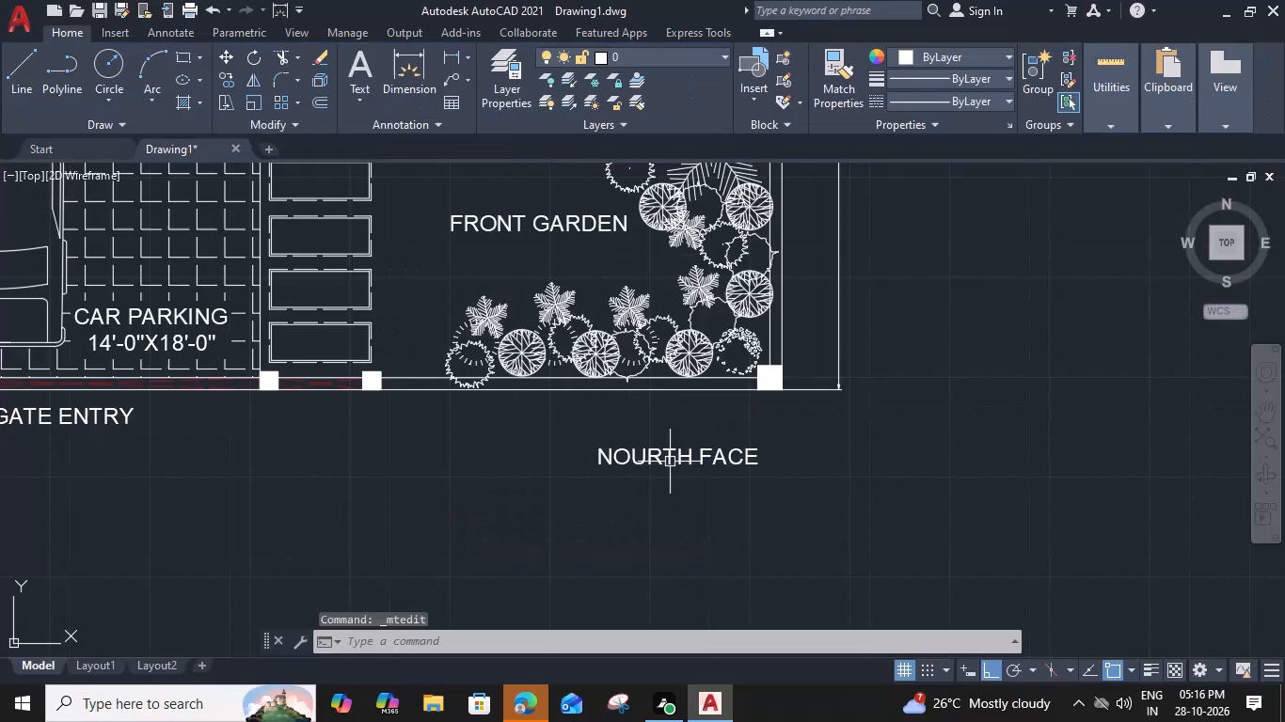
type("POL")
key("space")
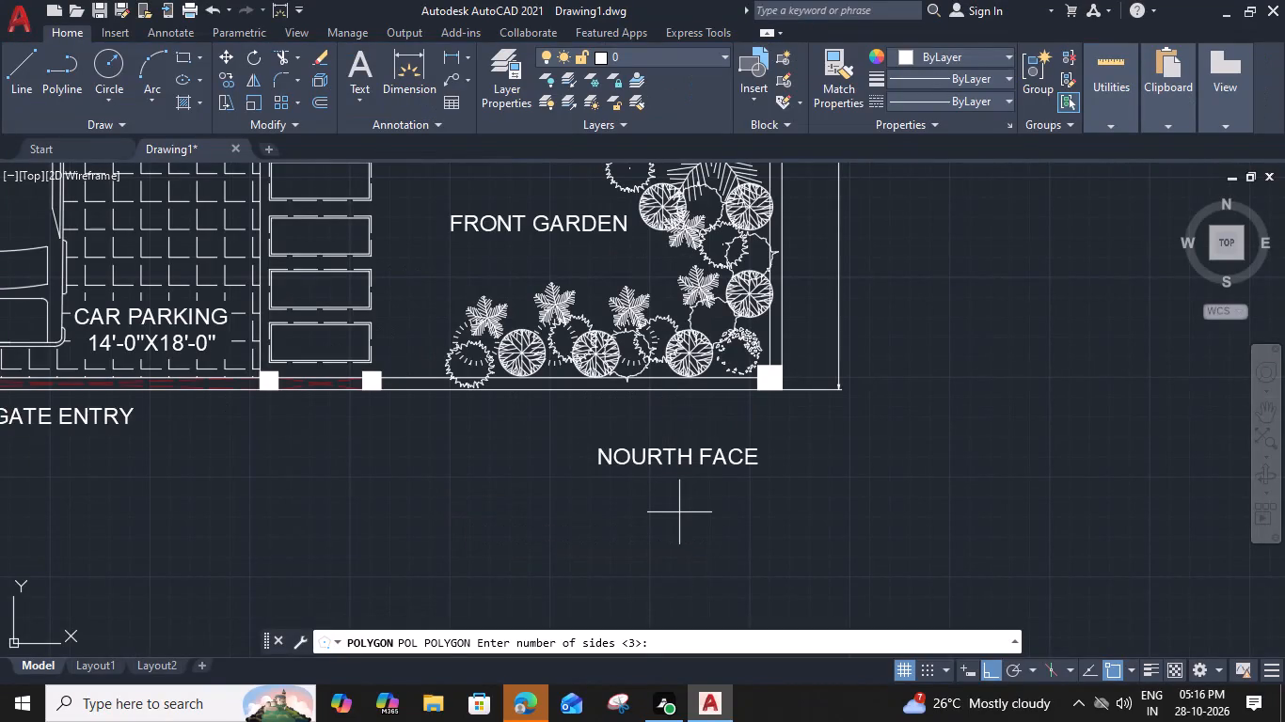
left_click(675, 505)
key("space")
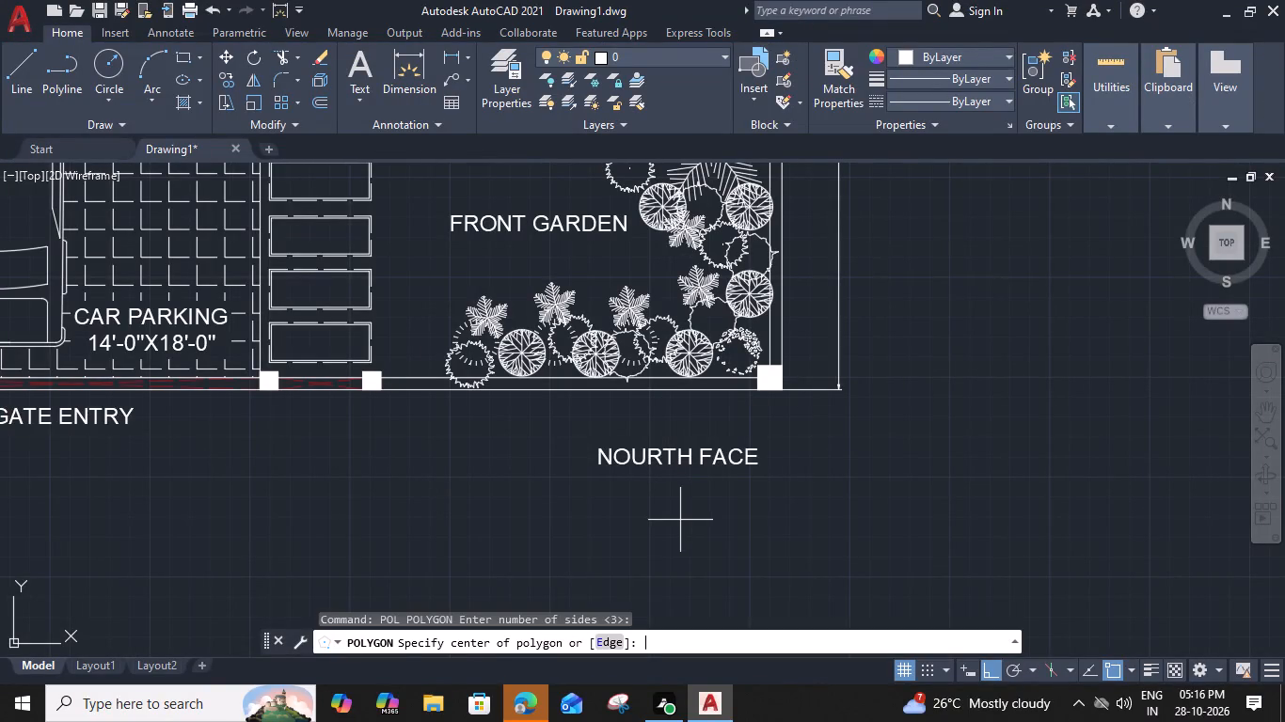
left_click(680, 500)
key("space")
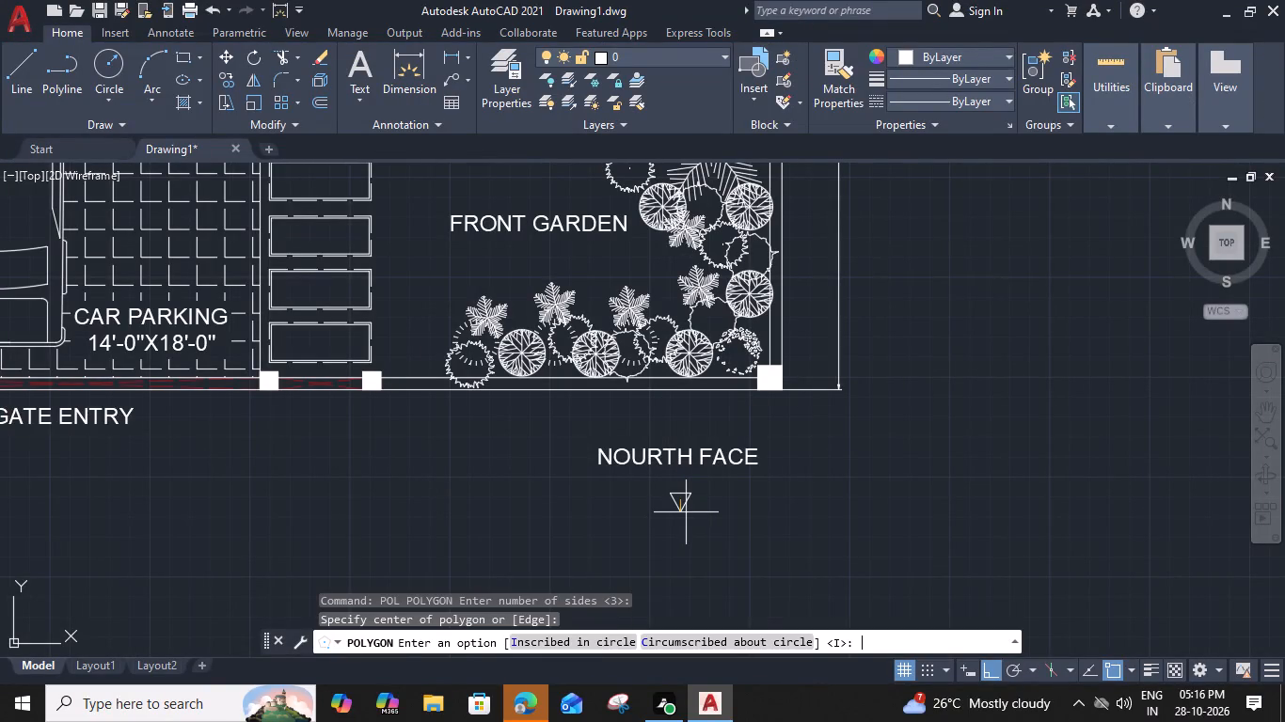
scroll(682, 489, "up", 2)
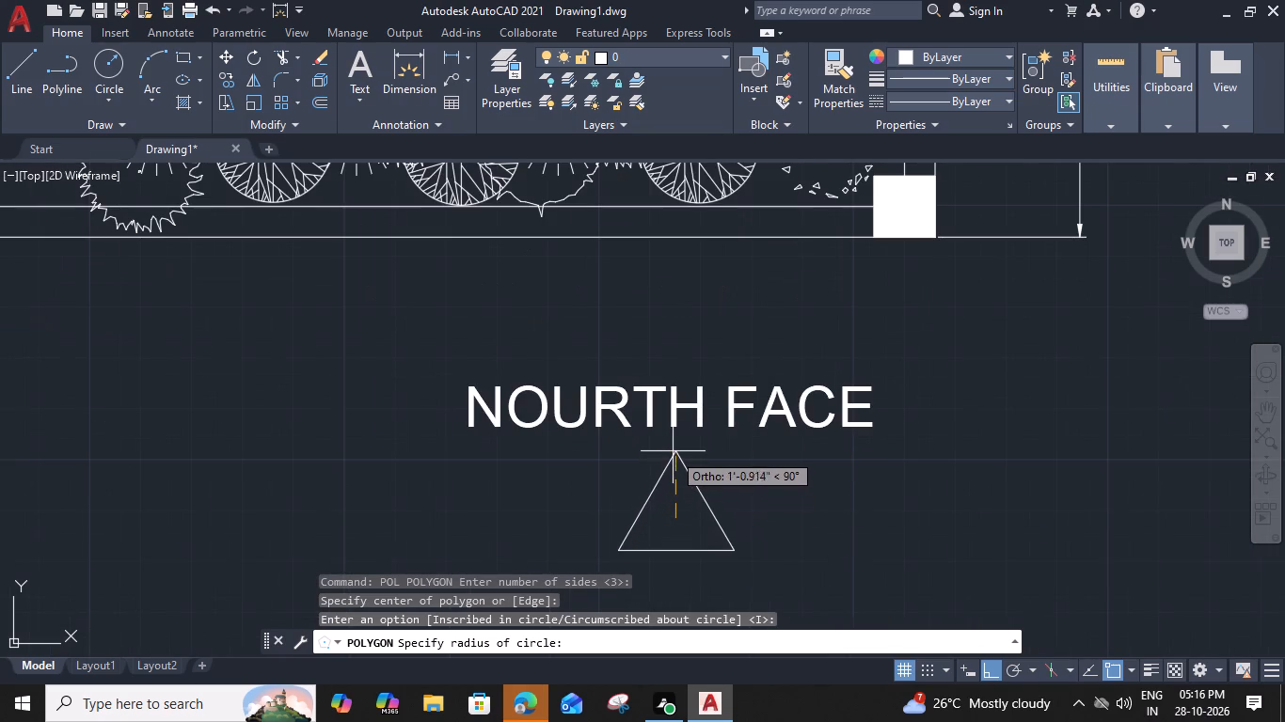
left_click(673, 450)
Draw a short vertical line straight down from the midpoint of the triangle's base as the arrow's stem.
scroll(686, 568, "down", 1)
middle_click_drag(686, 552, 697, 495)
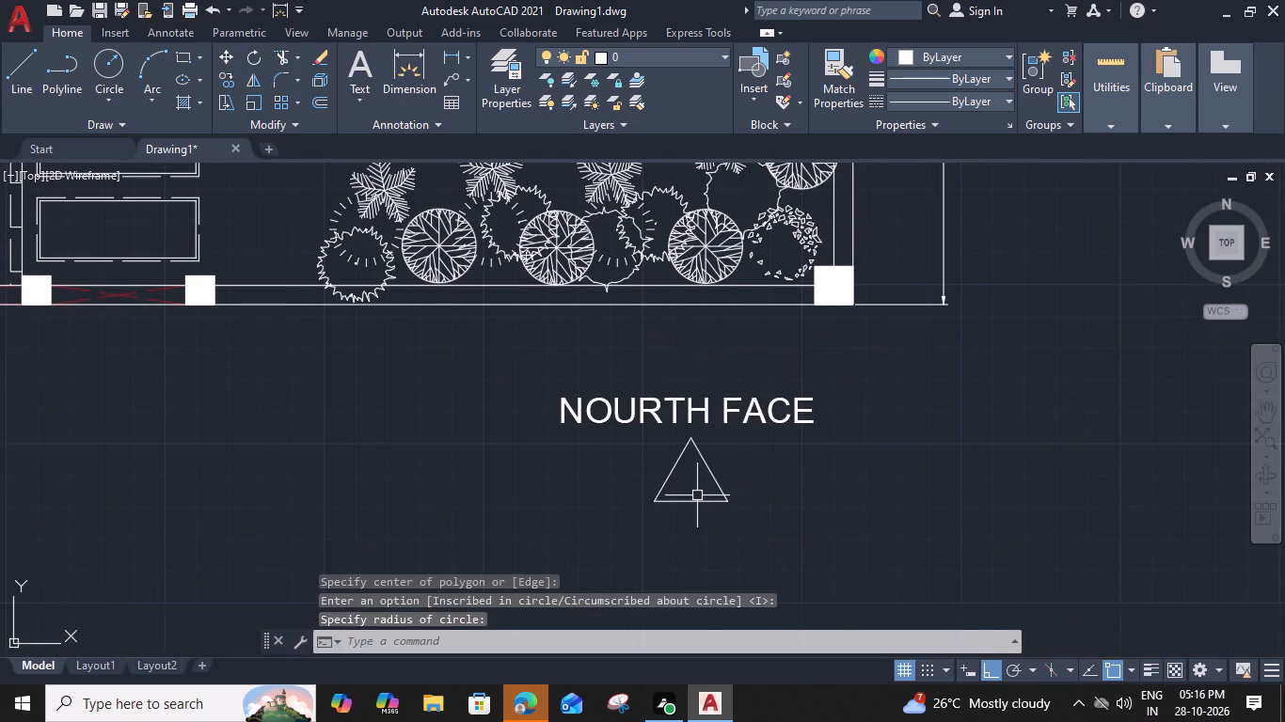
key("l")
key("space")
scroll(687, 515, "up", 1)
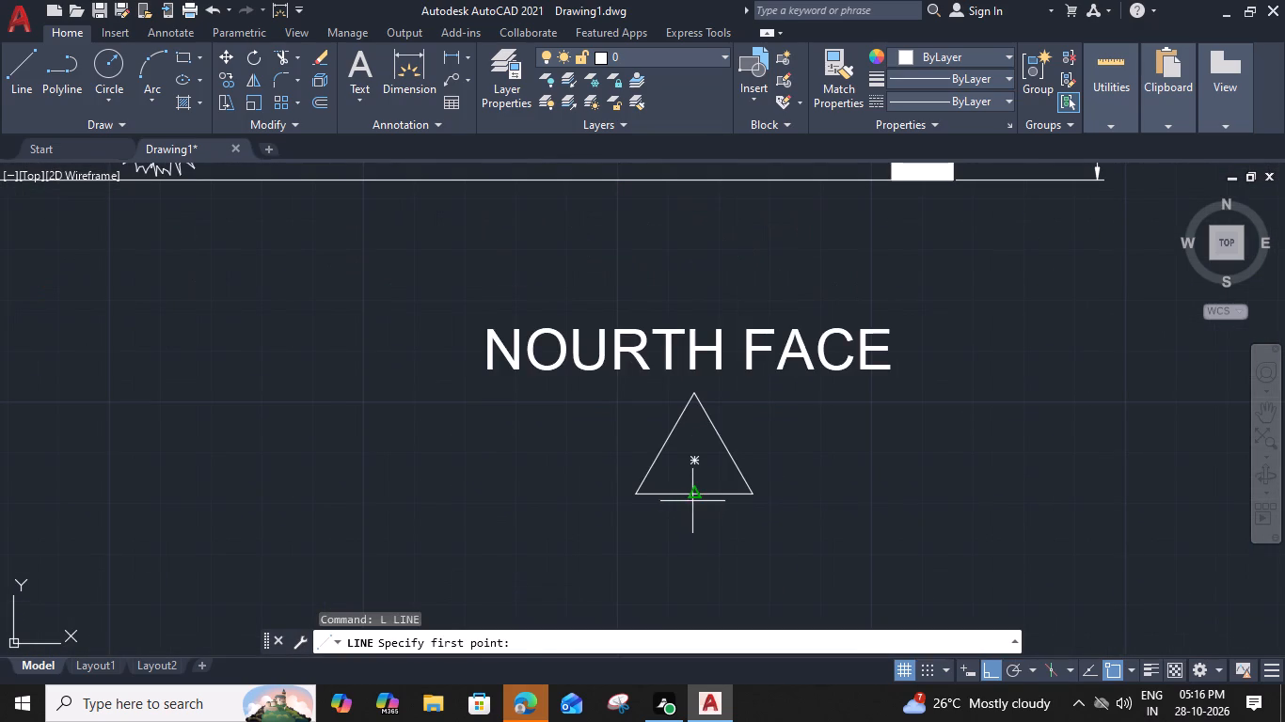
left_click(692, 497)
left_click(691, 567)
key("space")
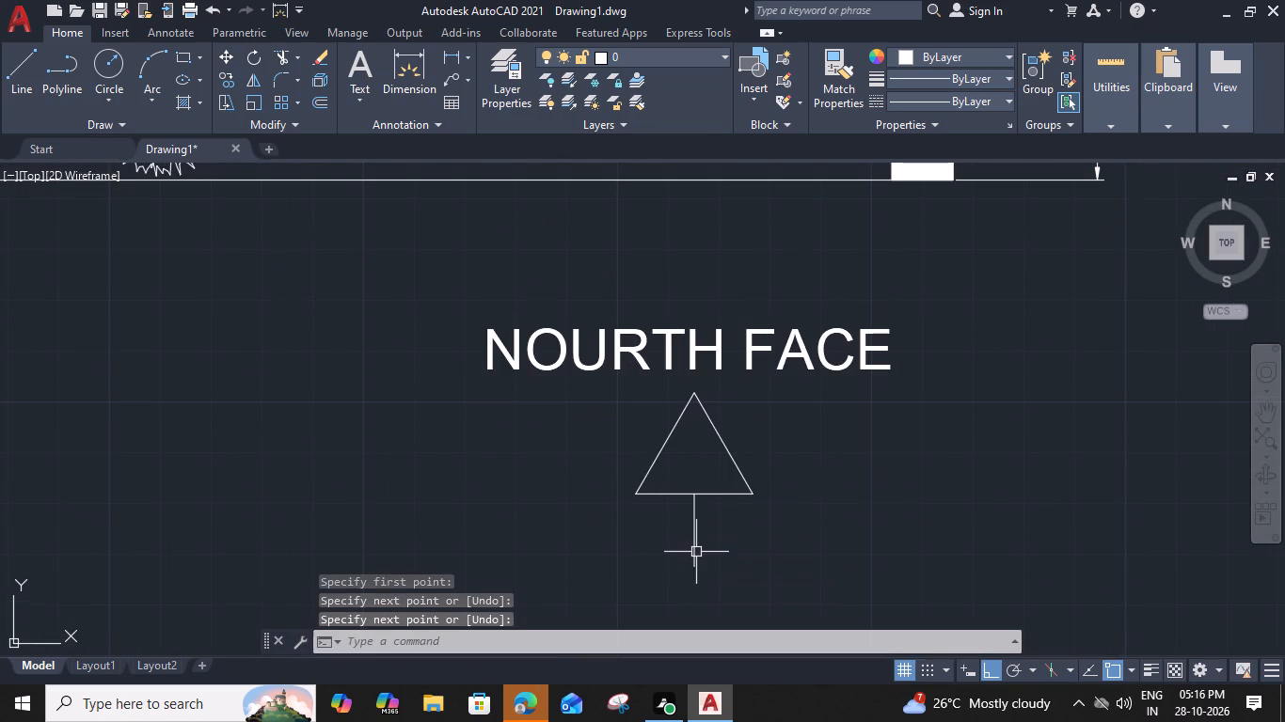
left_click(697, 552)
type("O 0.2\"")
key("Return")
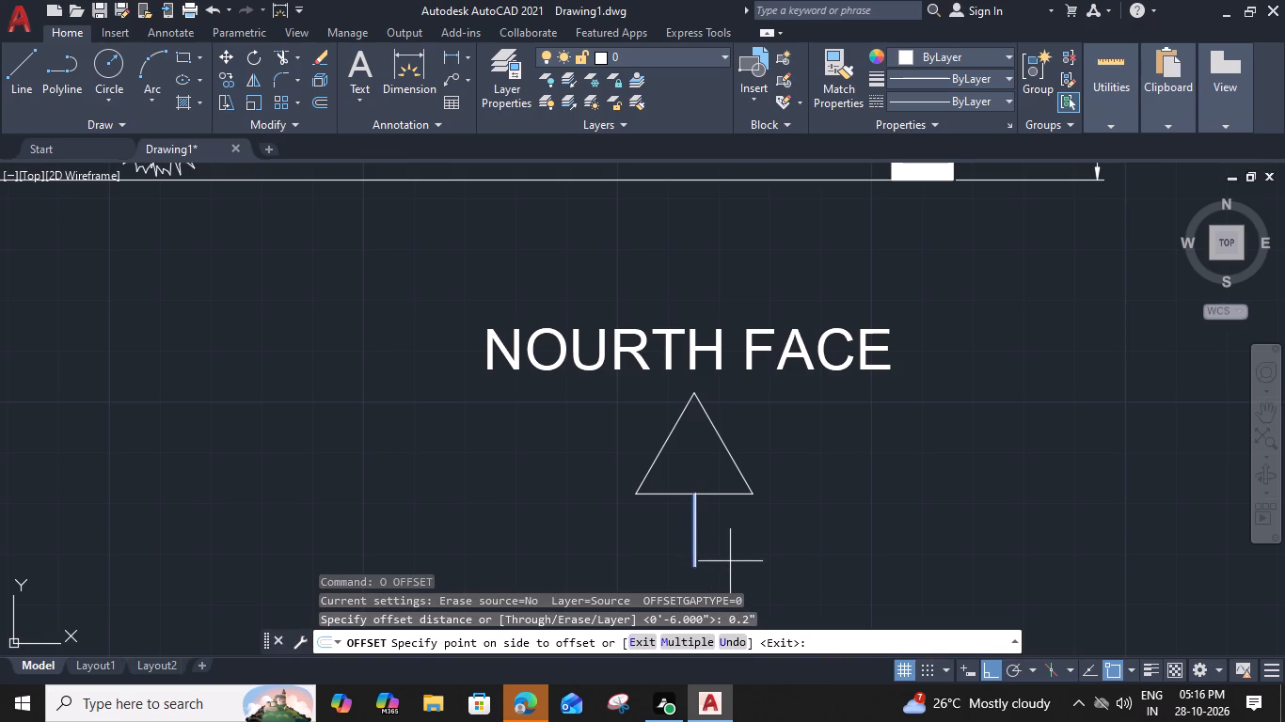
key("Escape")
Offset the arrow's stem line 1" to both sides.
left_click(697, 535)
type("O 1")
key("shift+quotedbl")
key("Return")
left_click(738, 558)
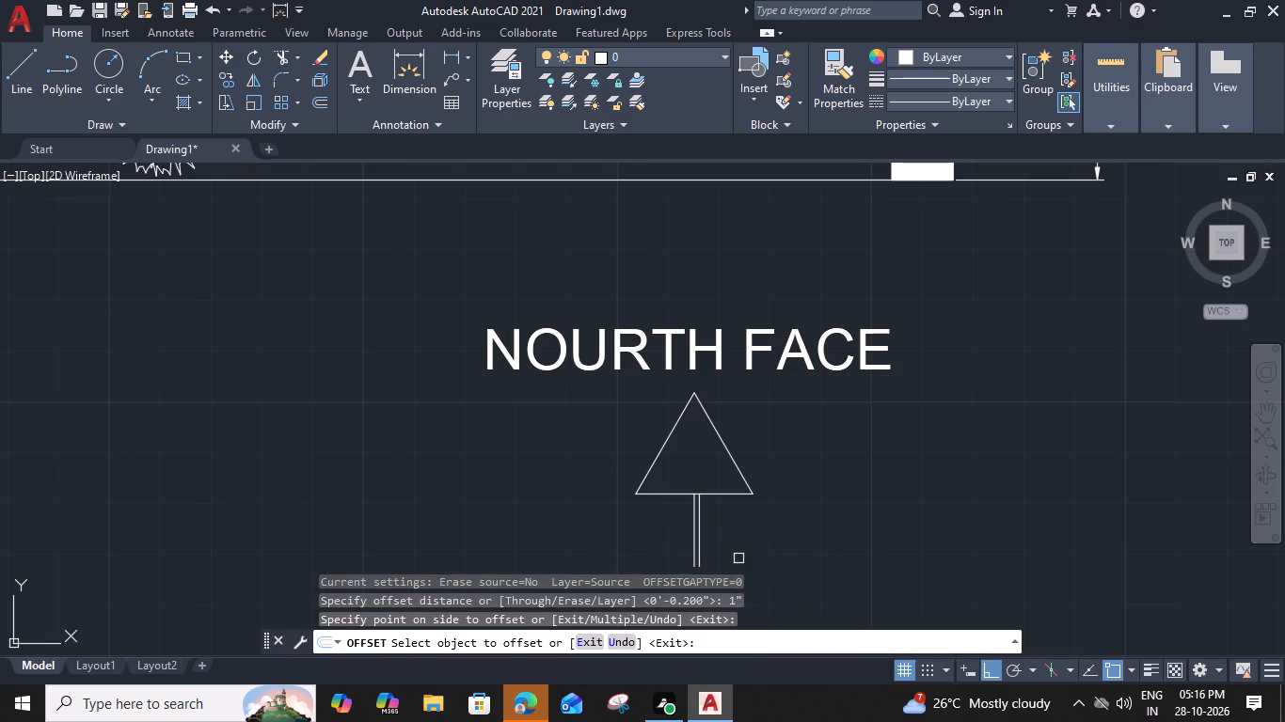
scroll(664, 522, "up", 1)
left_click(713, 508)
left_click(658, 513)
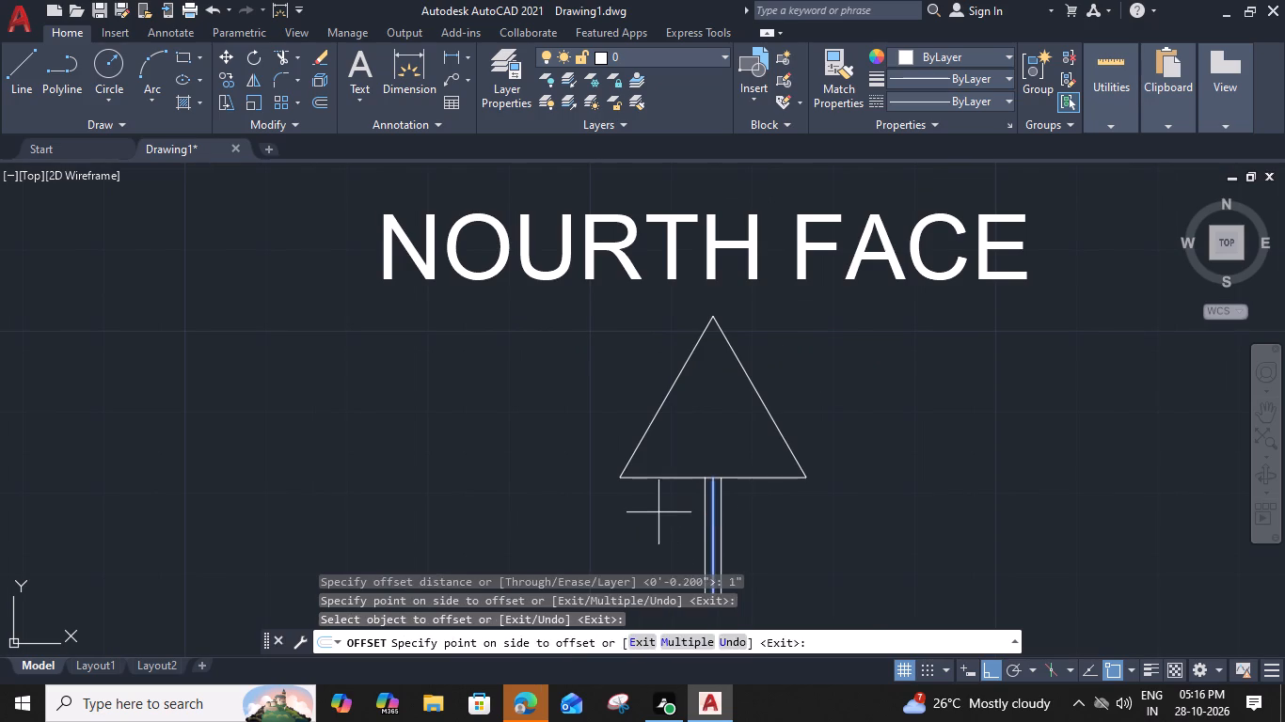
key("Escape")
middle_click_drag(680, 526, 680, 467)
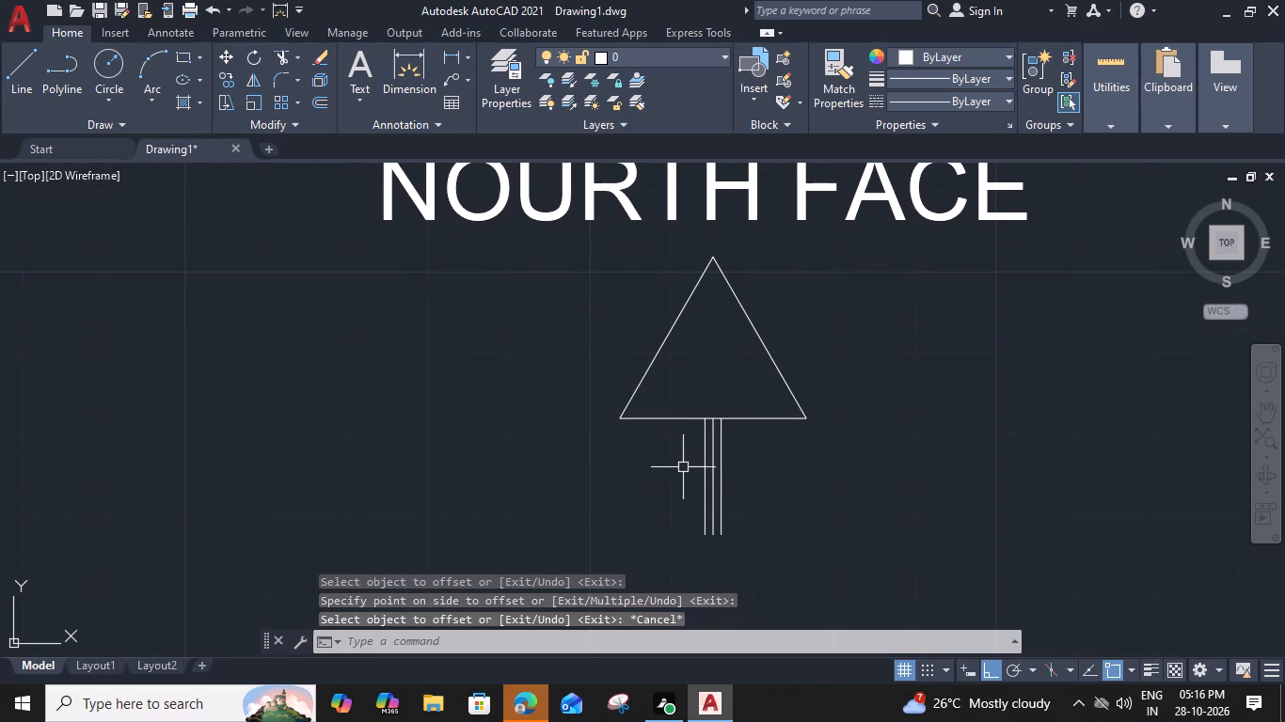
Delete the centre line of the arrow's stem, keeping the two offset lines.
left_click(713, 480)
key("Delete")
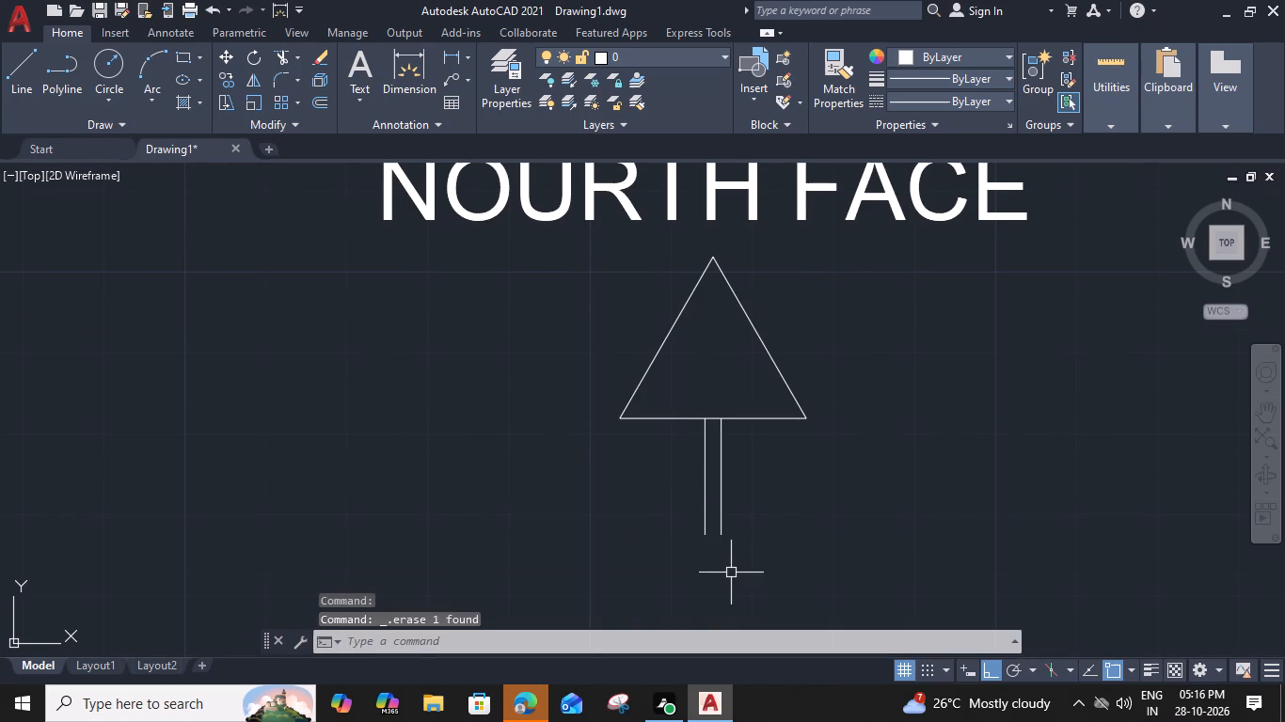
Draw a short horizontal line joining the lower ends of the two stem lines.
type("L")
key("space")
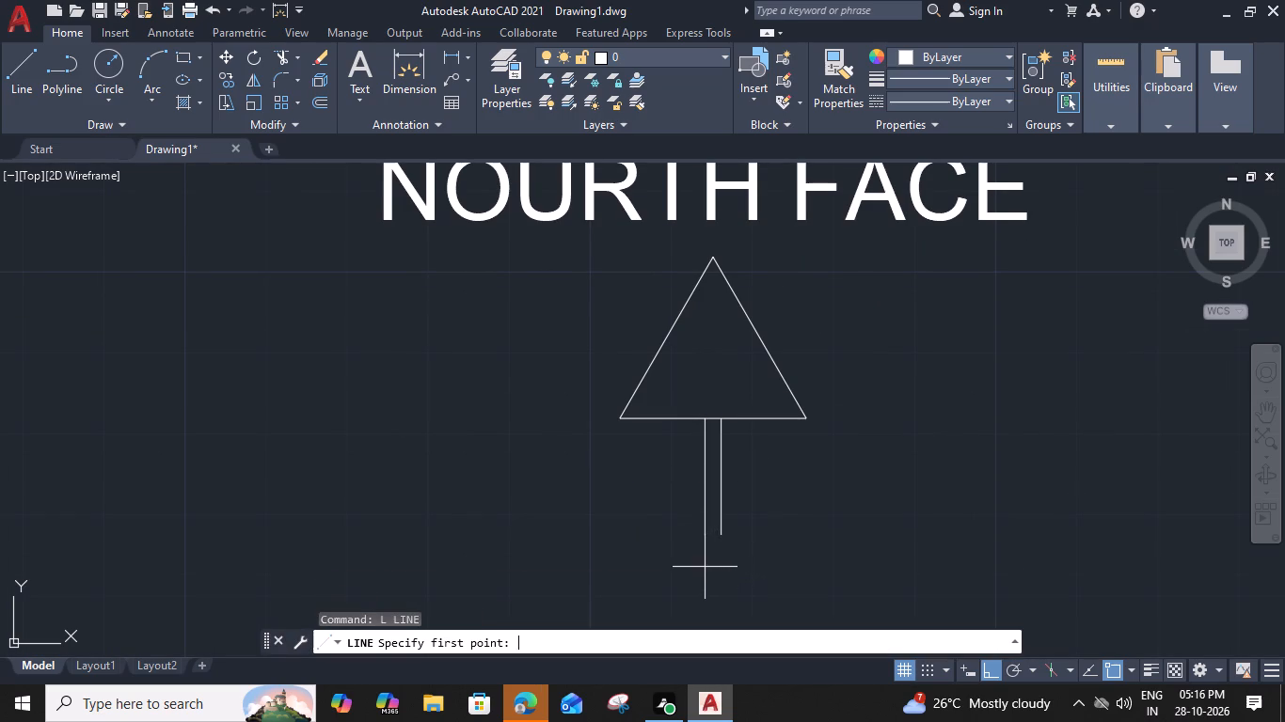
scroll(717, 541, "up", 2)
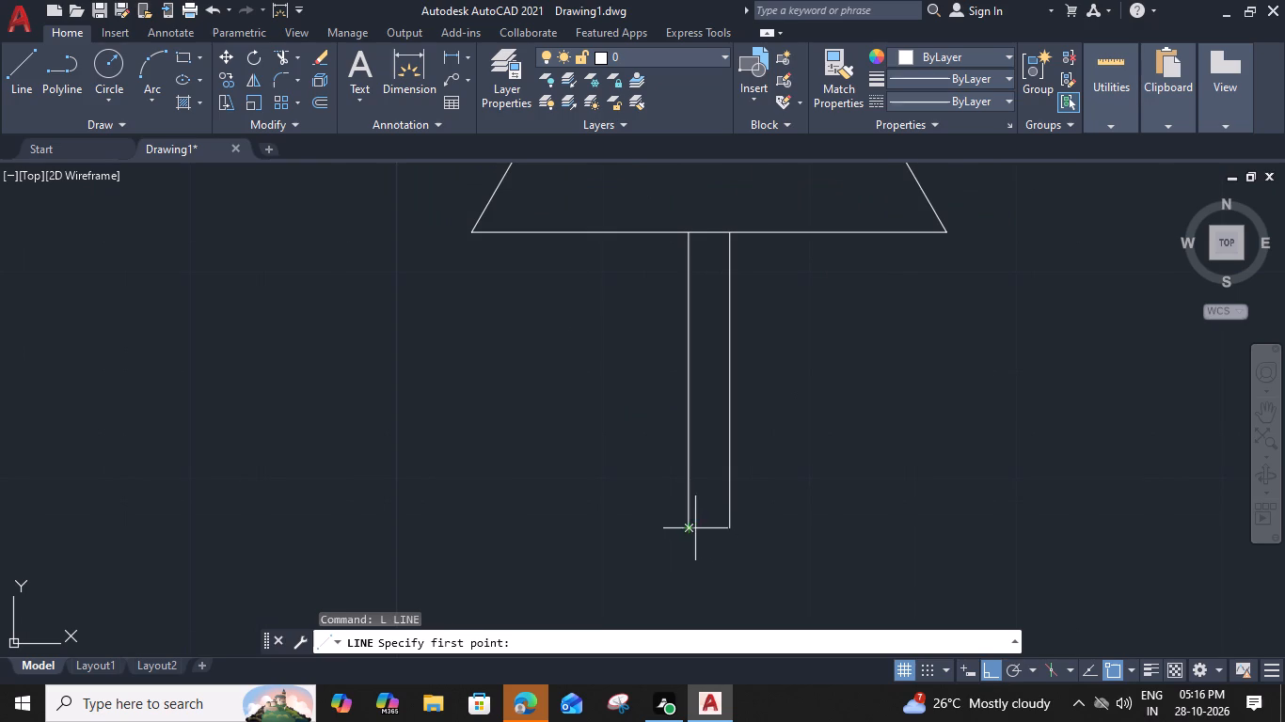
left_click(689, 531)
left_click(726, 528)
key("Escape")
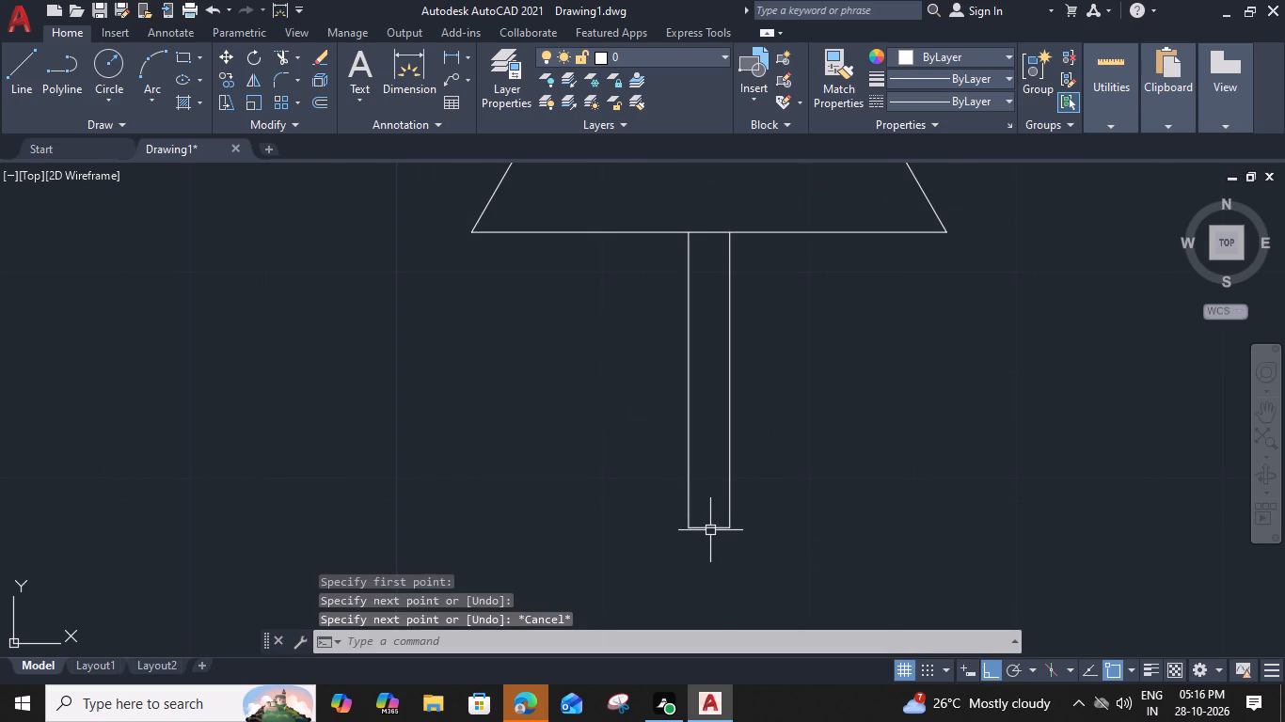
Offset the stem's short bottom line 2" downward.
left_click(710, 529)
type("O 2")
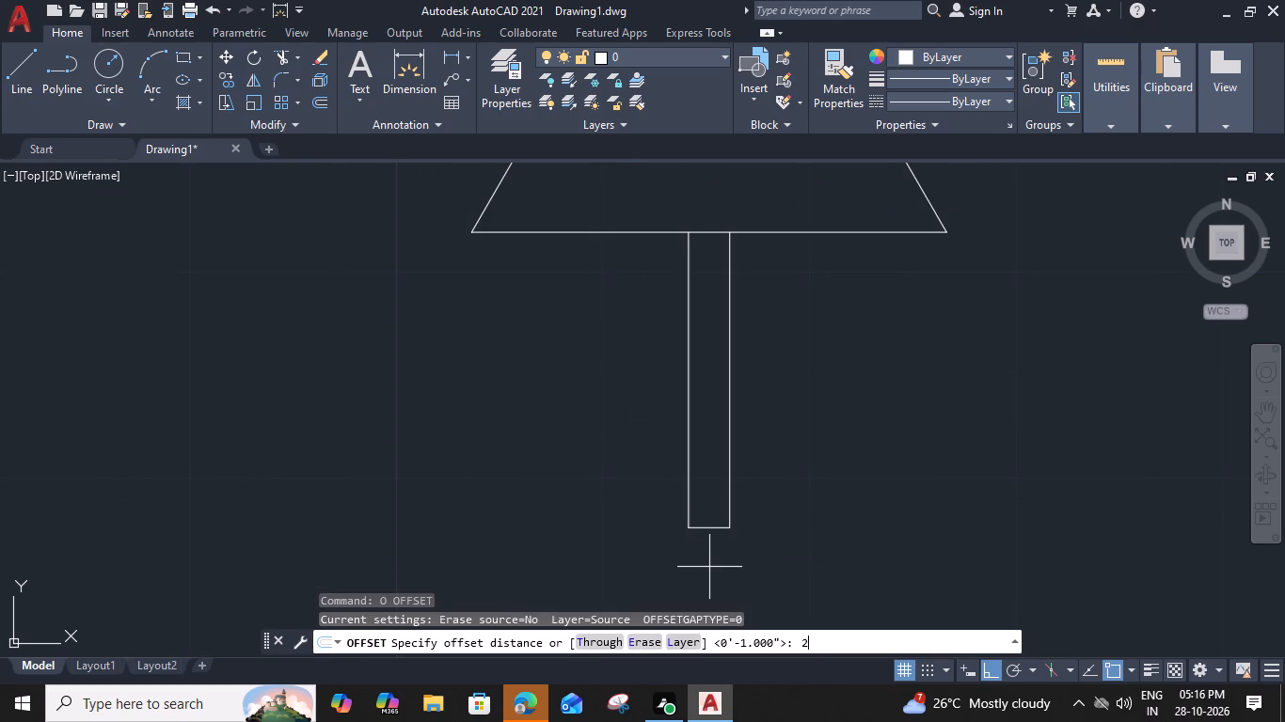
key("shift+quotedbl")
key("Return")
left_click(709, 584)
key("Escape")
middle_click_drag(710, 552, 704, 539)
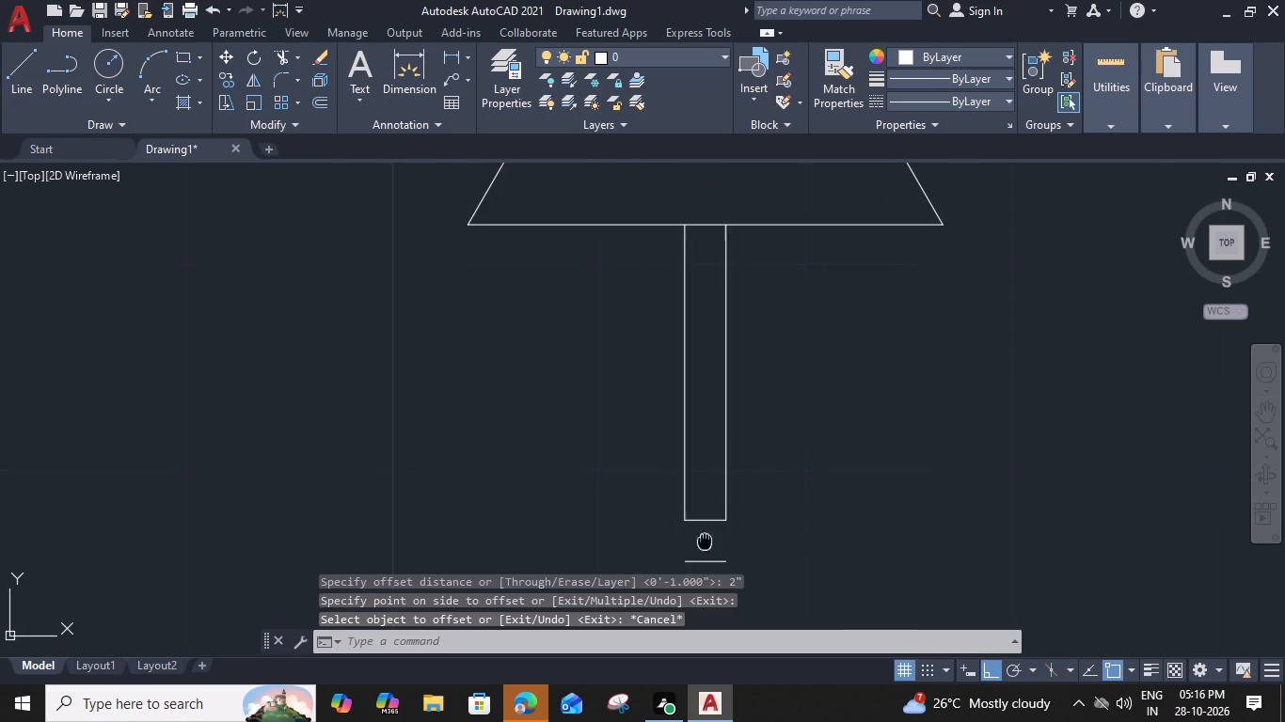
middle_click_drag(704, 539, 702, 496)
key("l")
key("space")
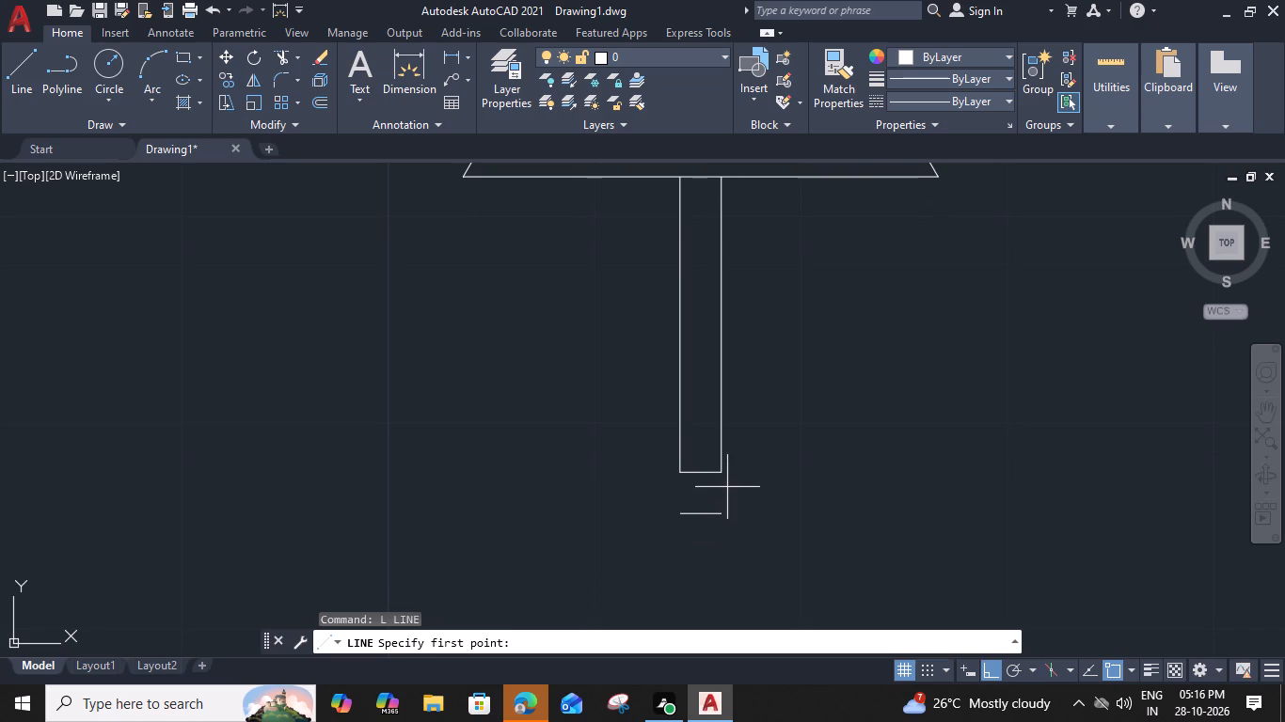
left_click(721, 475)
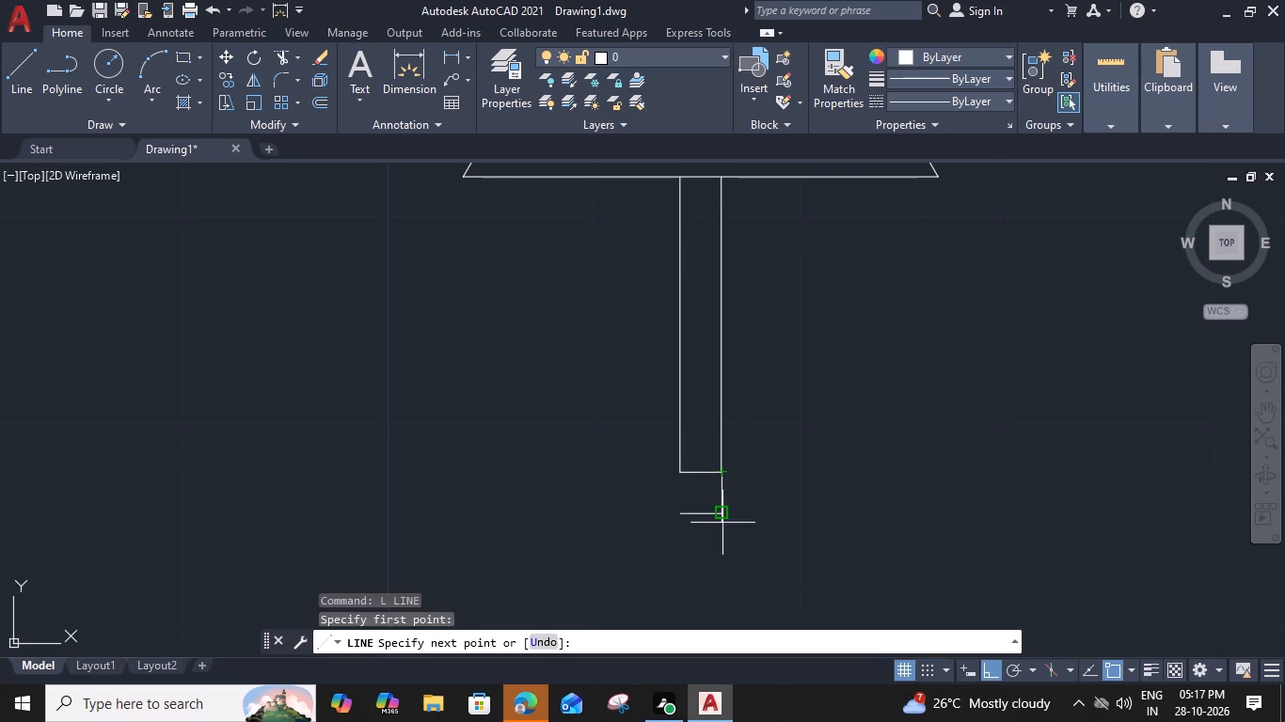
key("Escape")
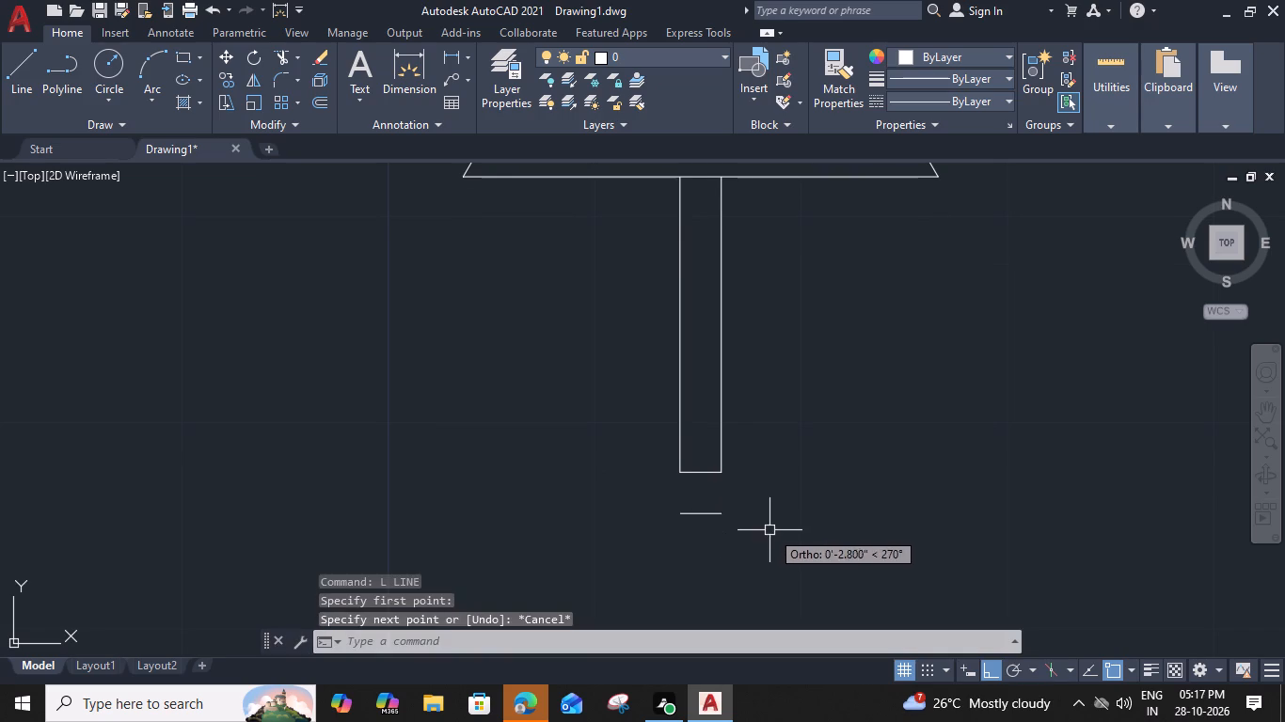
Draw two slanted lines flaring outward from the stem's bottom corners to about the level of the offset line.
type("L")
key("space")
left_click(750, 517)
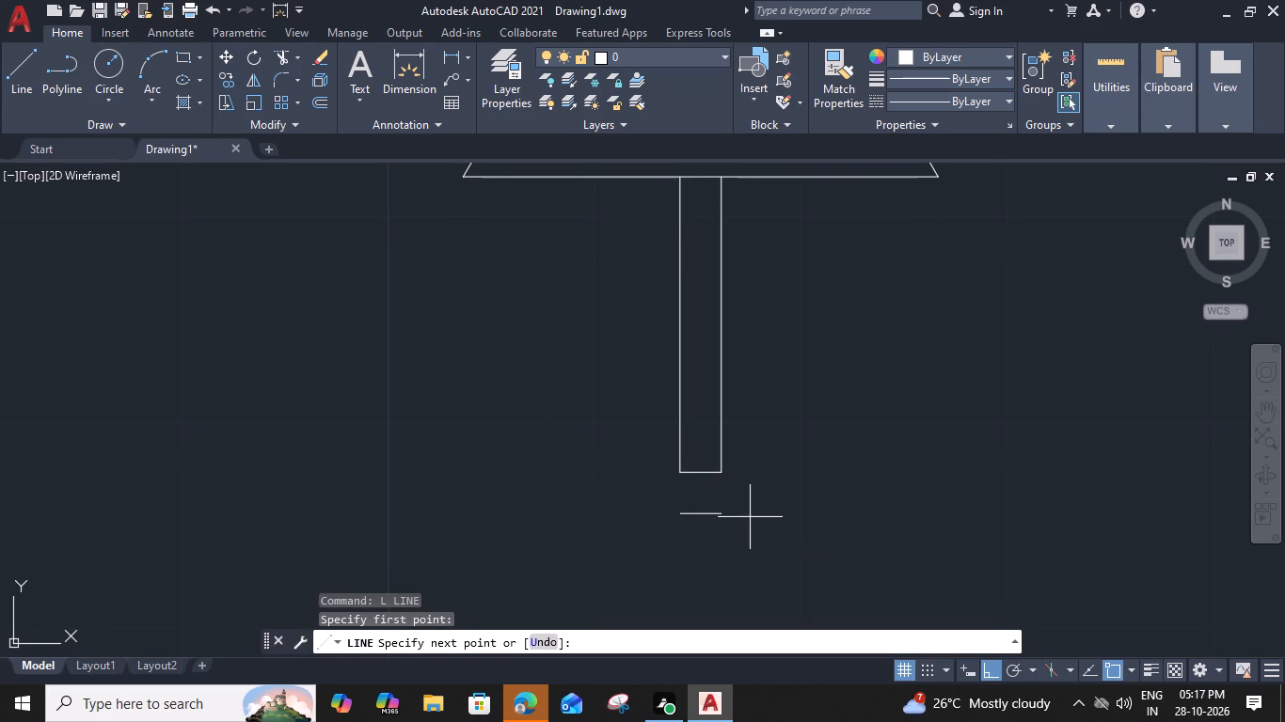
left_click(718, 475)
key("space")
key("space")
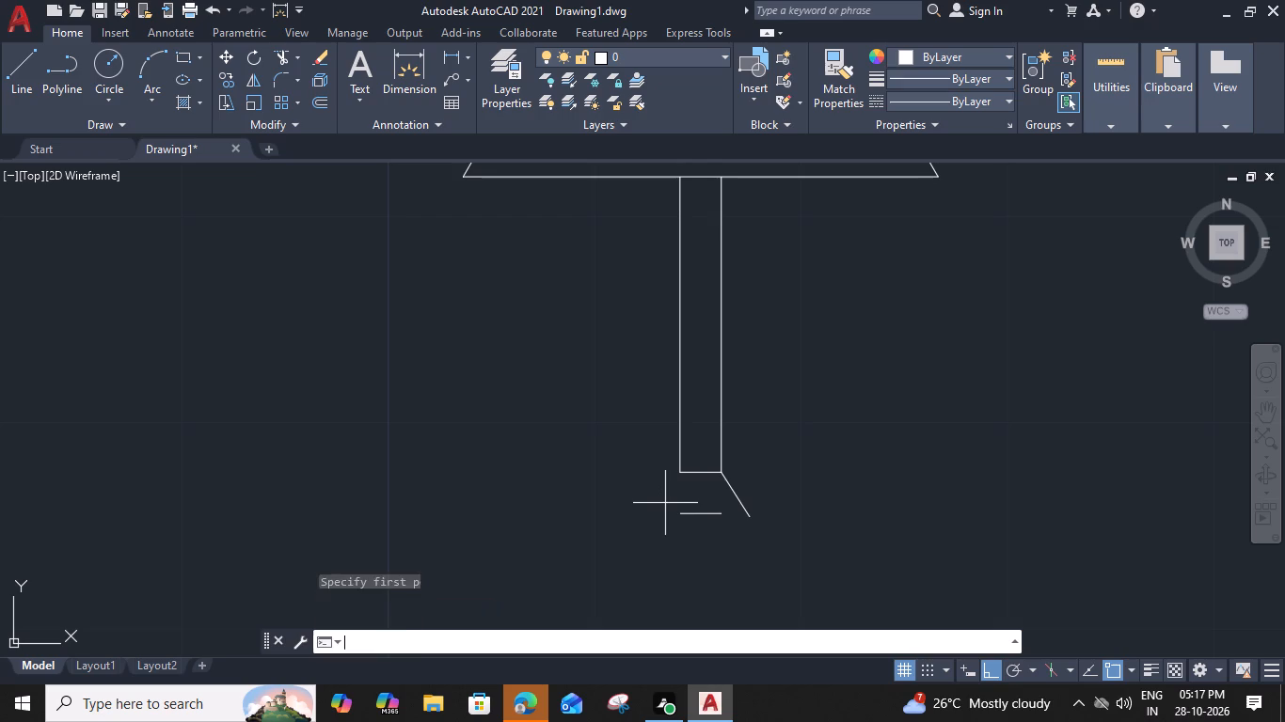
left_click(653, 515)
left_click(677, 475)
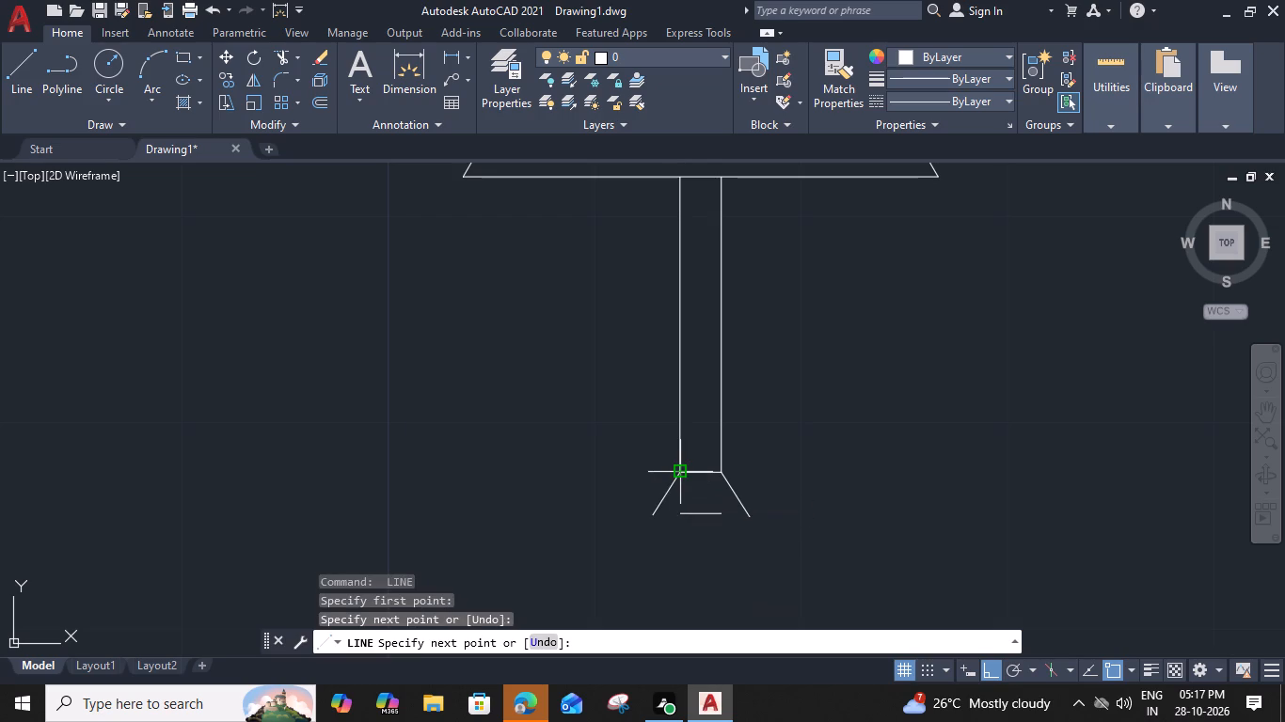
key("space")
Extend the offset bottom line to both slanted lines and trim the slanted ends that overhang it.
key("e")
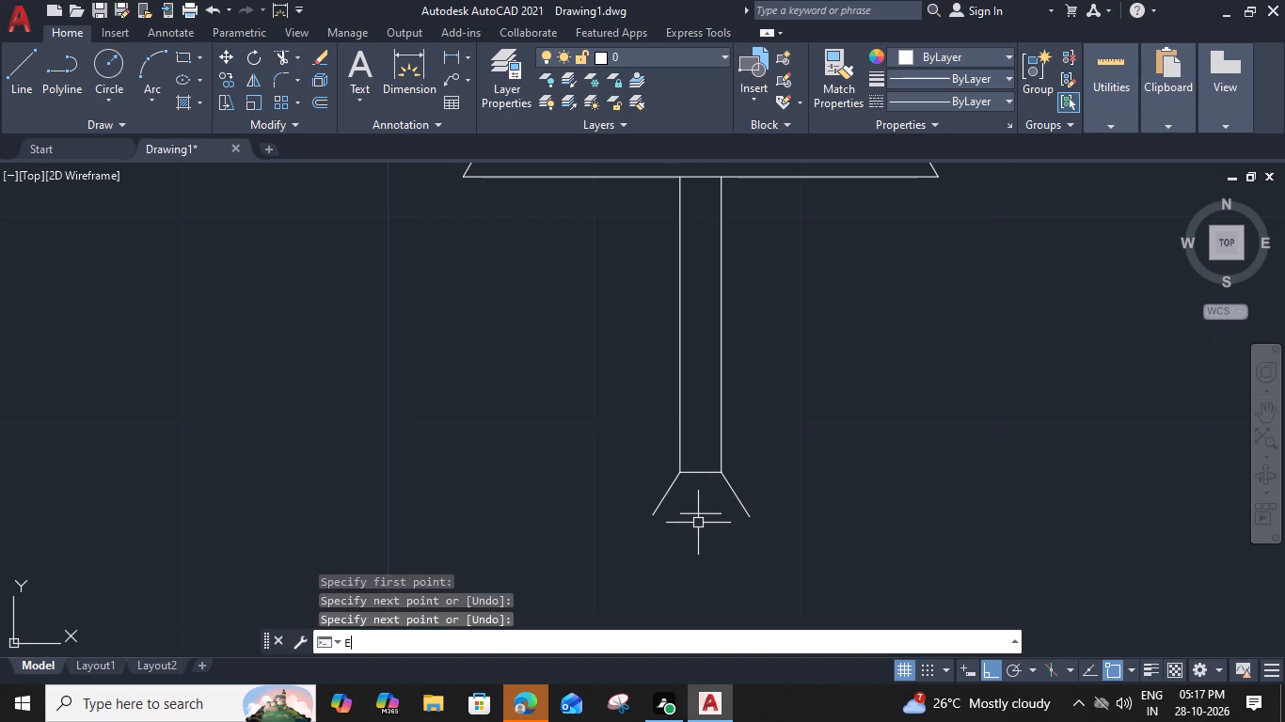
key("x")
key("space")
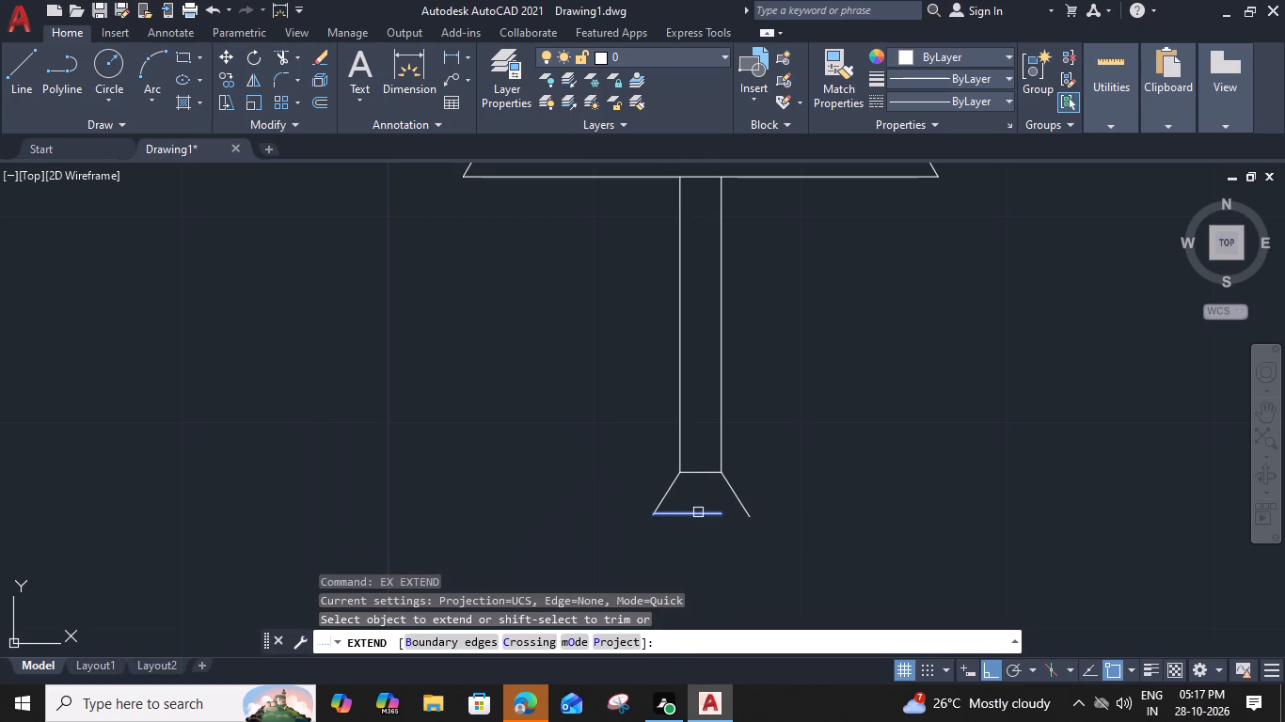
left_click(698, 512)
left_click(704, 515)
scroll(742, 523, "up", 2)
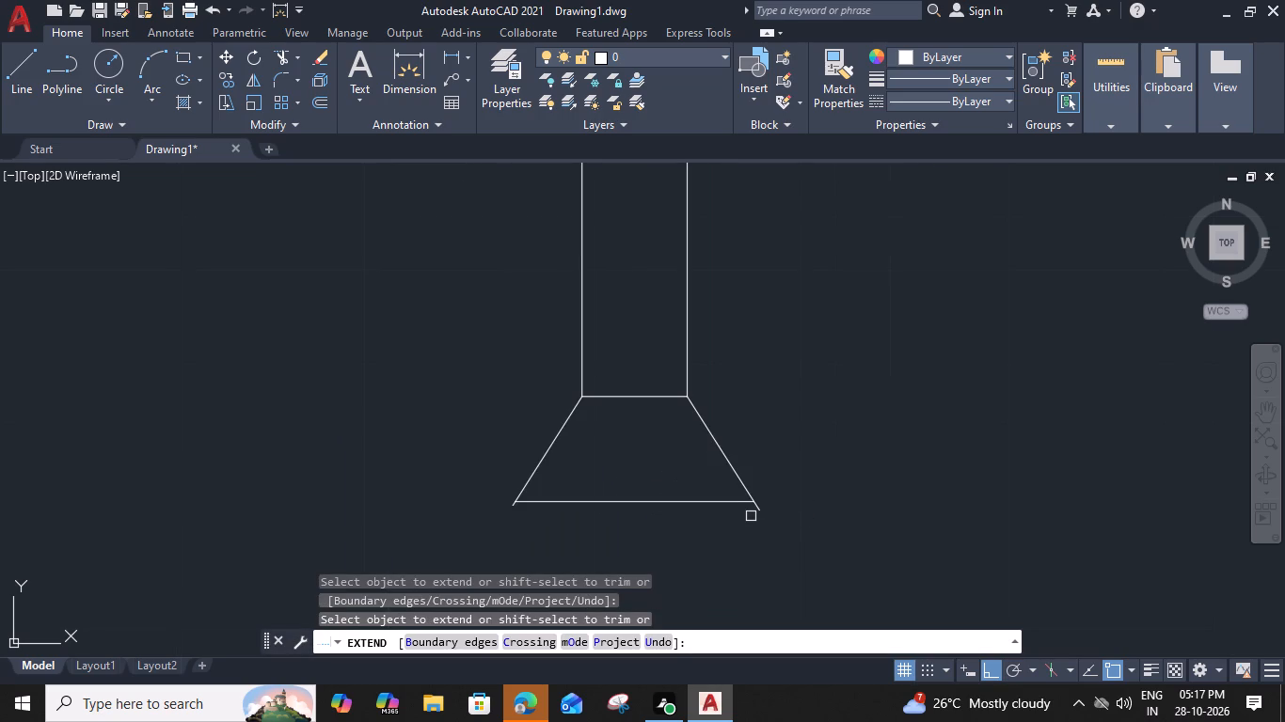
left_click(757, 509, "shift")
scroll(507, 508, "up", 3, "shift")
left_click(527, 503, "shift")
scroll(527, 504, "down", 3)
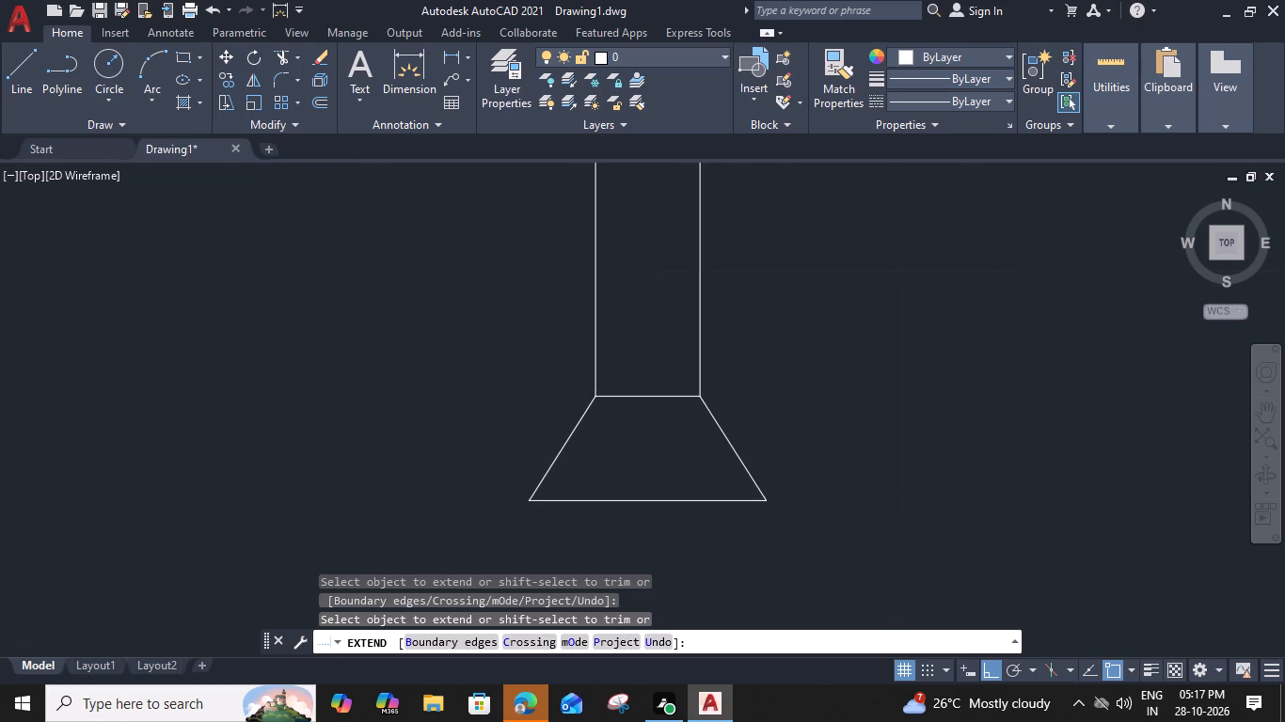
Remove the line between stem and flared tail and trim the triangle's base between the stem lines to form one open outline.
left_click(659, 393, "shift")
key("Escape")
scroll(659, 385, "down", 3)
middle_click_drag(655, 334, 656, 433)
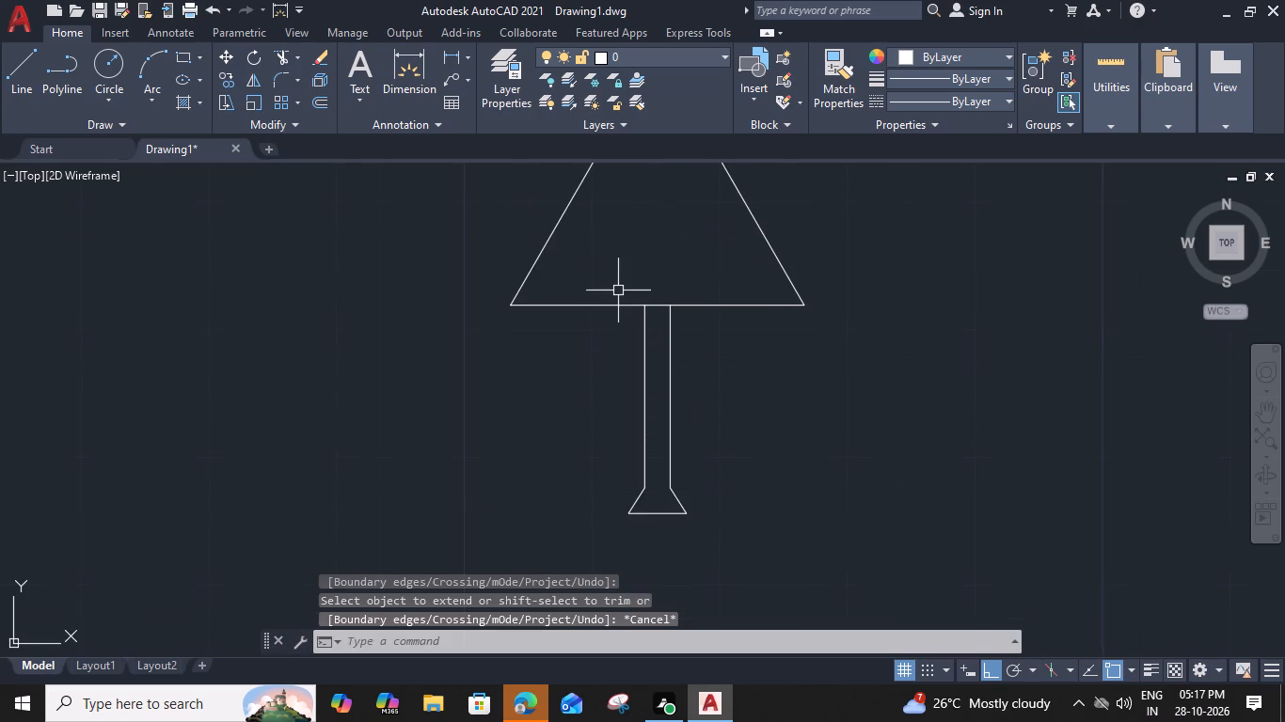
key("t")
key("r")
key("space")
left_click(656, 302)
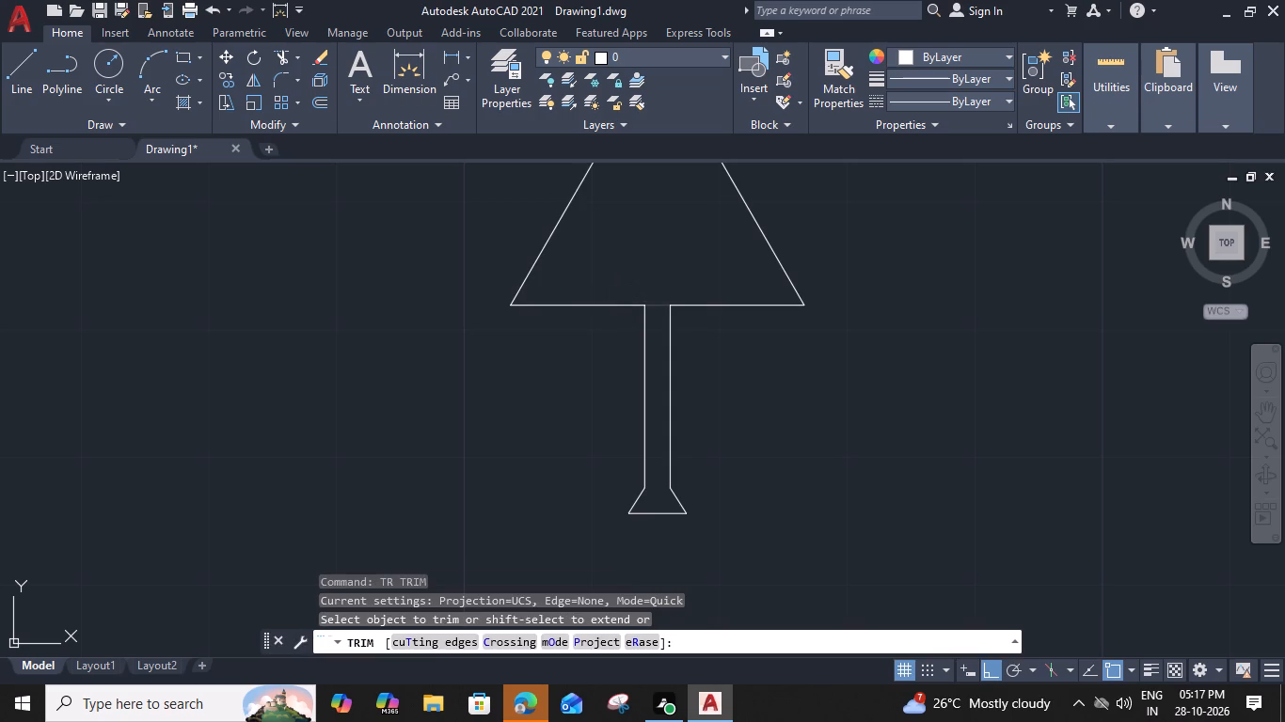
key("Escape")
Fill the whole arrow outline below the NOURTH FACE label with a SOLID hatch.
scroll(657, 299, "down", 2)
middle_click_drag(673, 385, 698, 453)
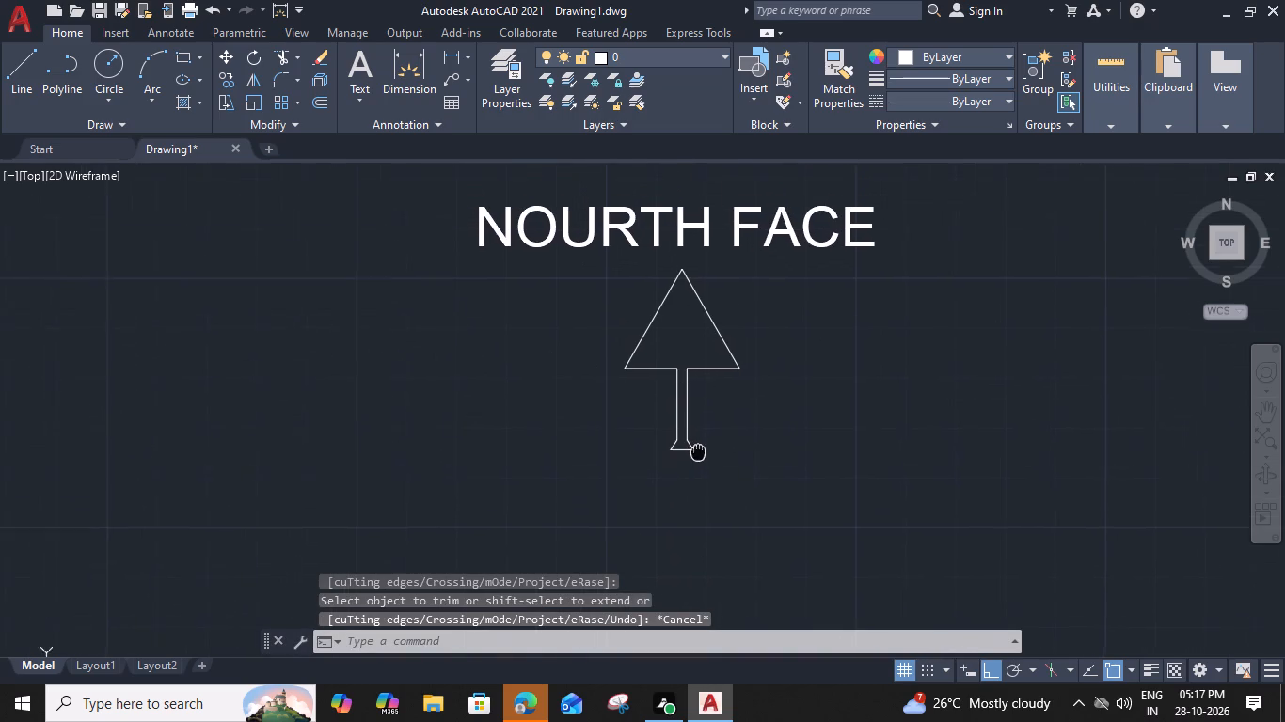
middle_click_drag(698, 453, 701, 478)
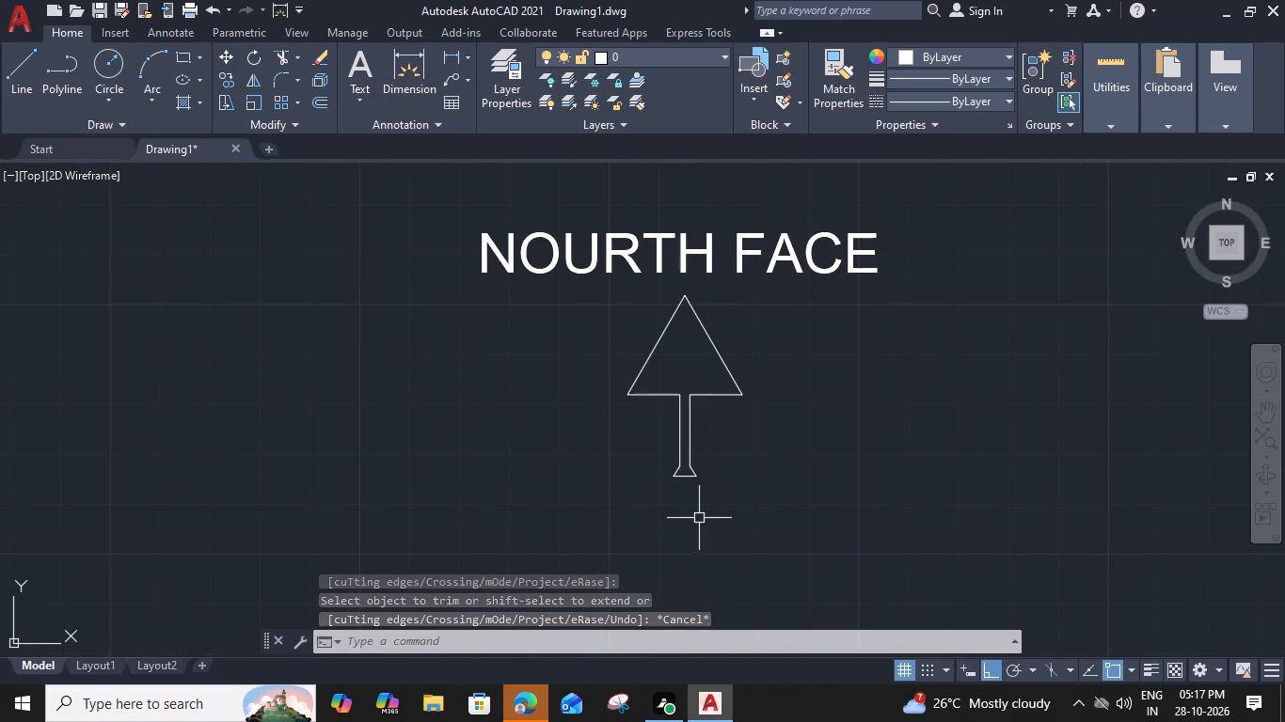
type("H")
key("space")
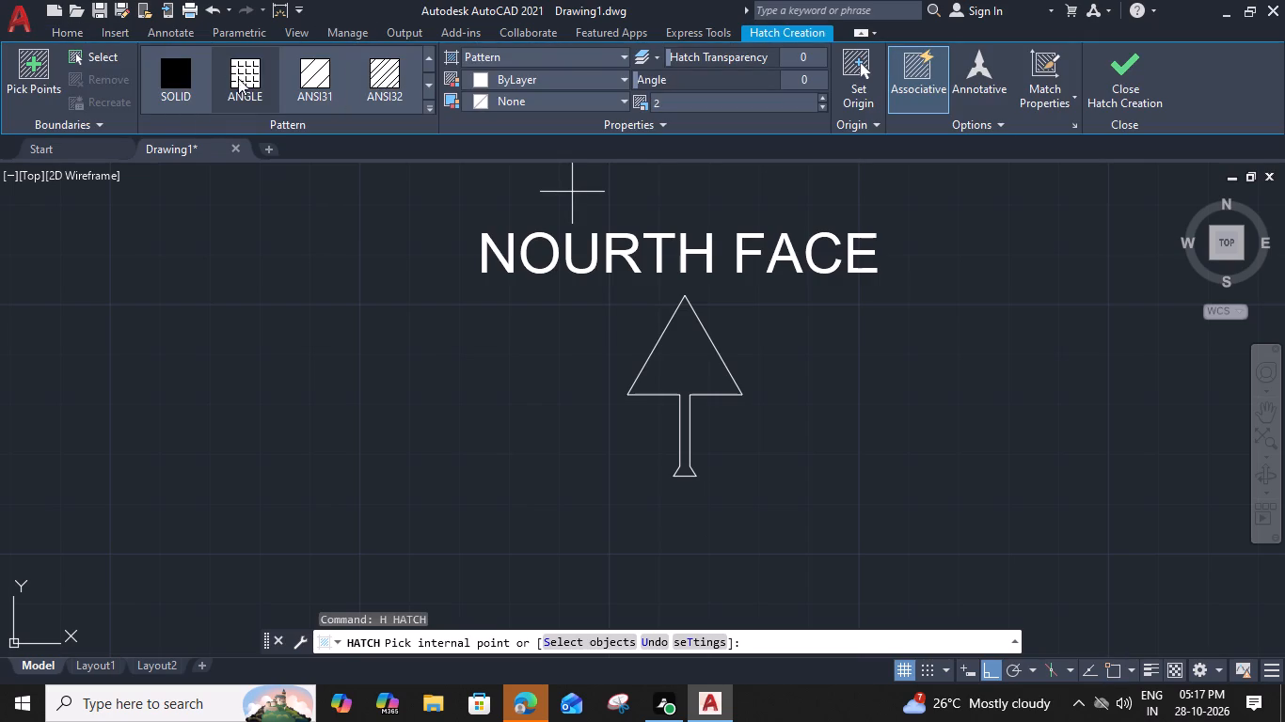
left_click(161, 79)
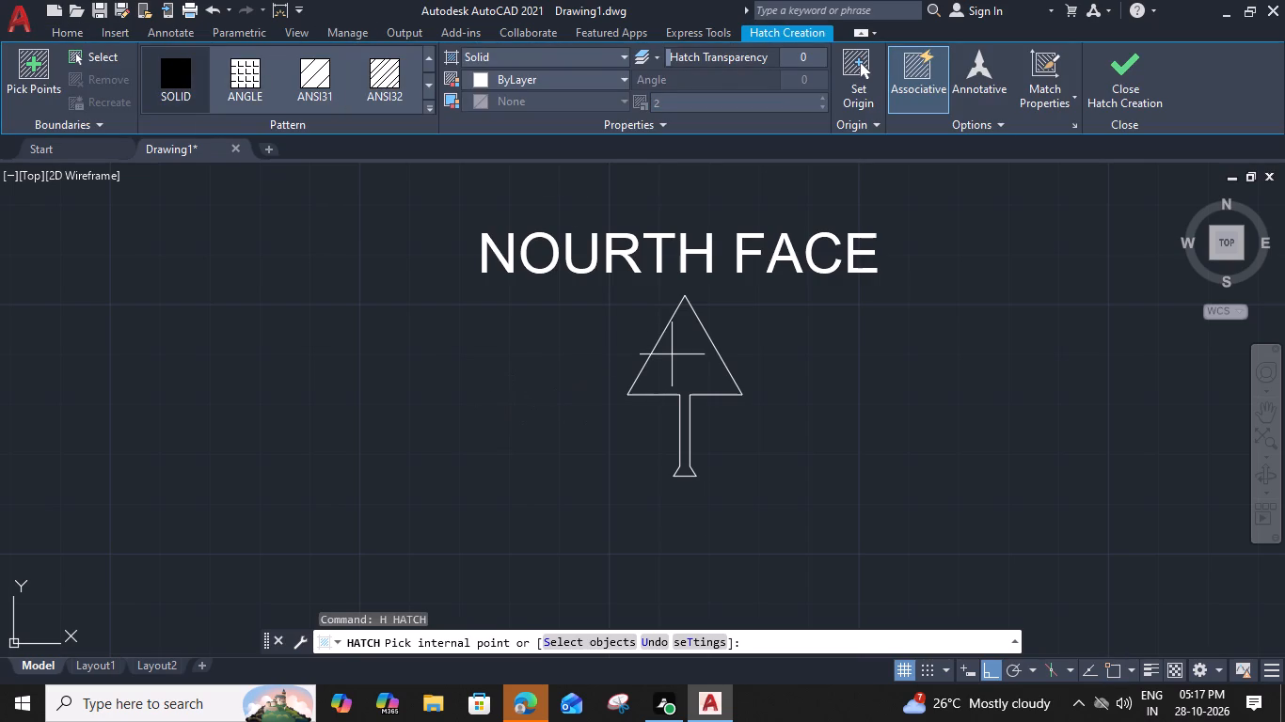
left_click(675, 352)
left_click(1111, 67)
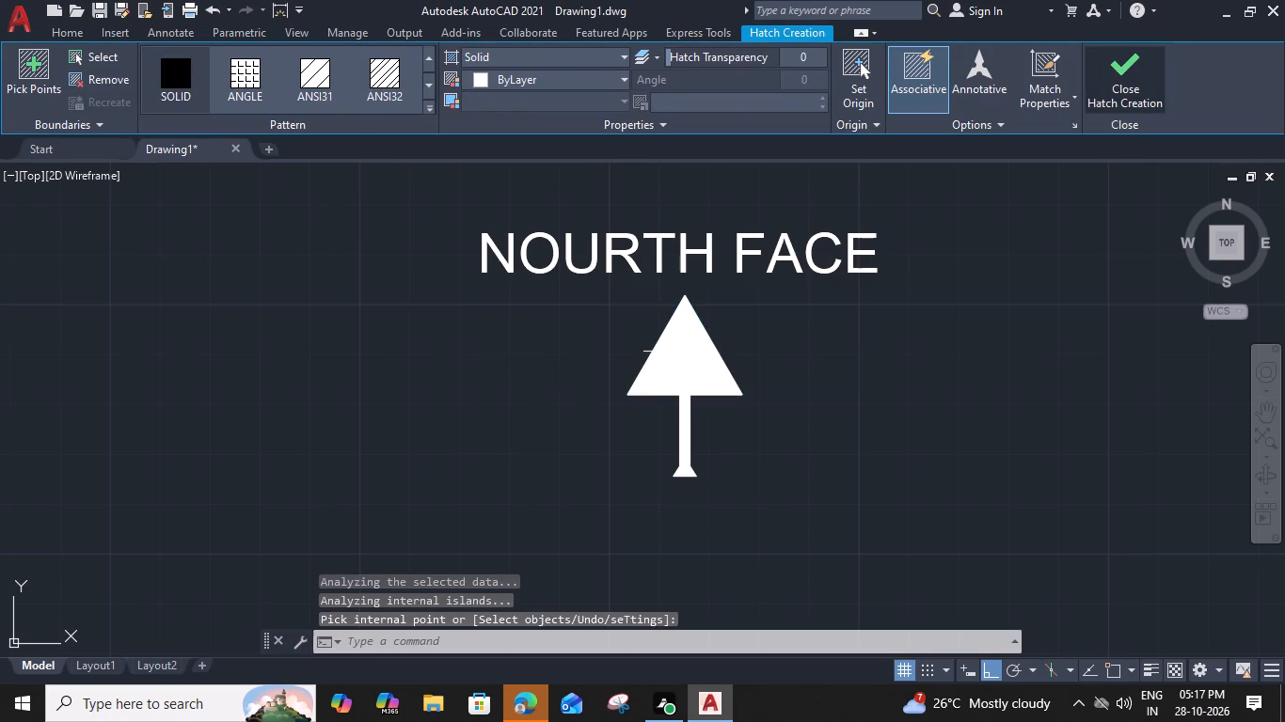
Review the floor plan from the front boundary labels up through the rooms to the rear wall.
scroll(827, 276, "down", 4)
middle_click_drag(651, 288, 665, 337)
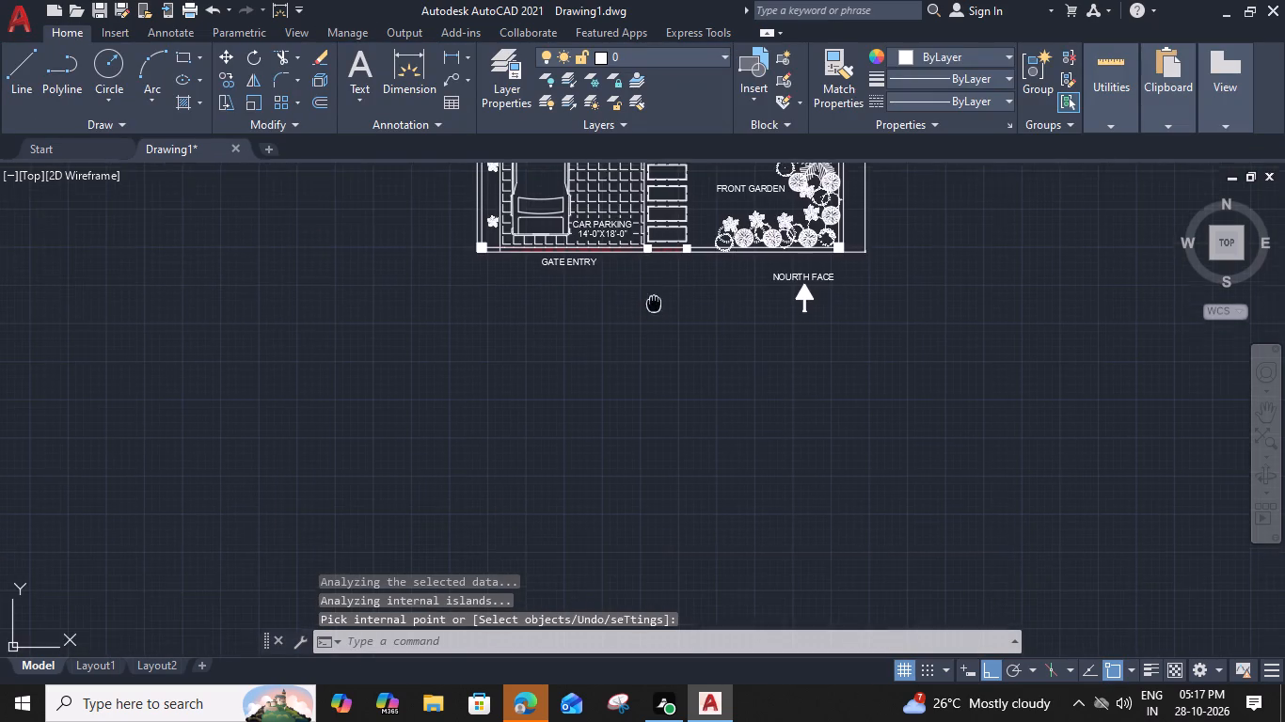
middle_click_drag(665, 337, 713, 492)
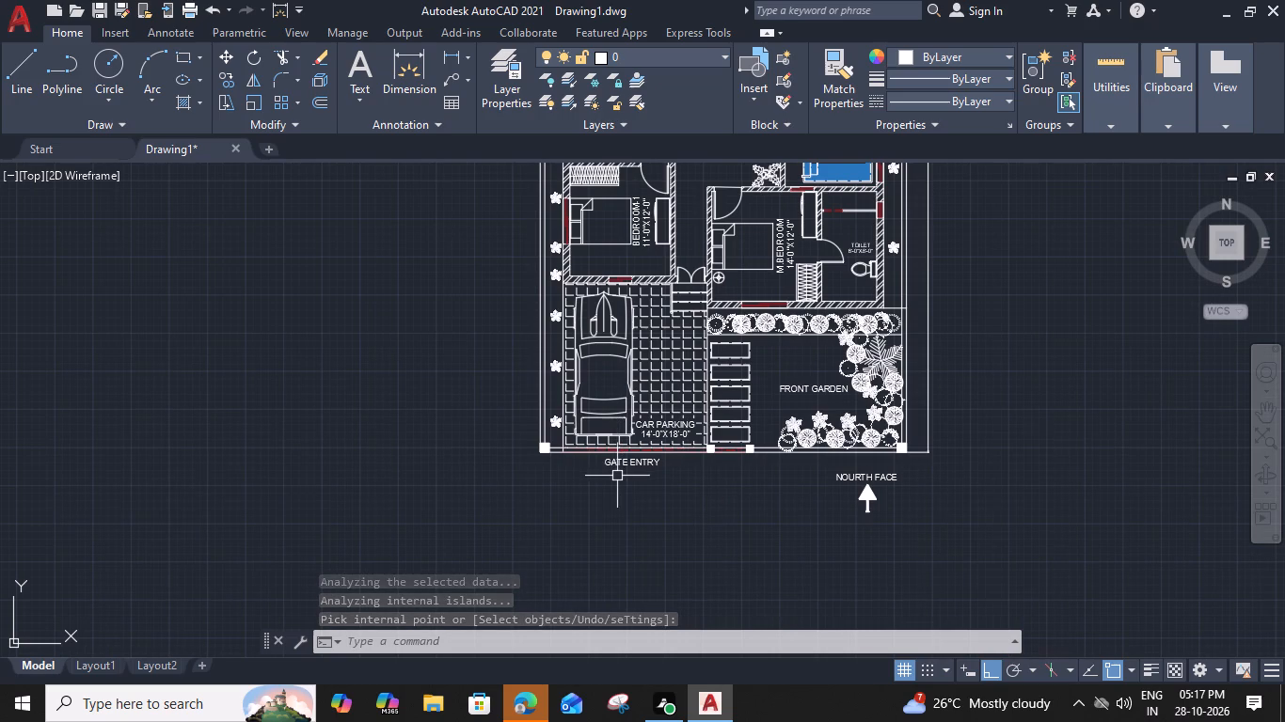
middle_click_drag(631, 262, 630, 274)
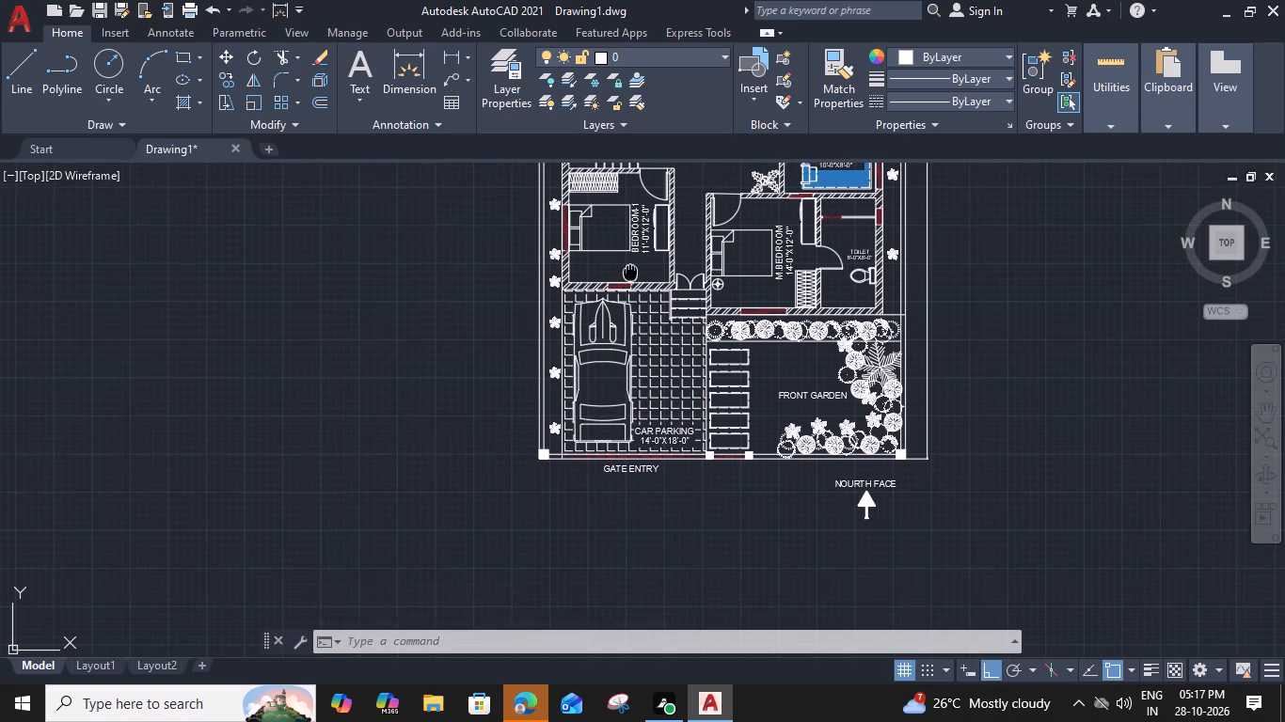
middle_click_drag(630, 274, 627, 318)
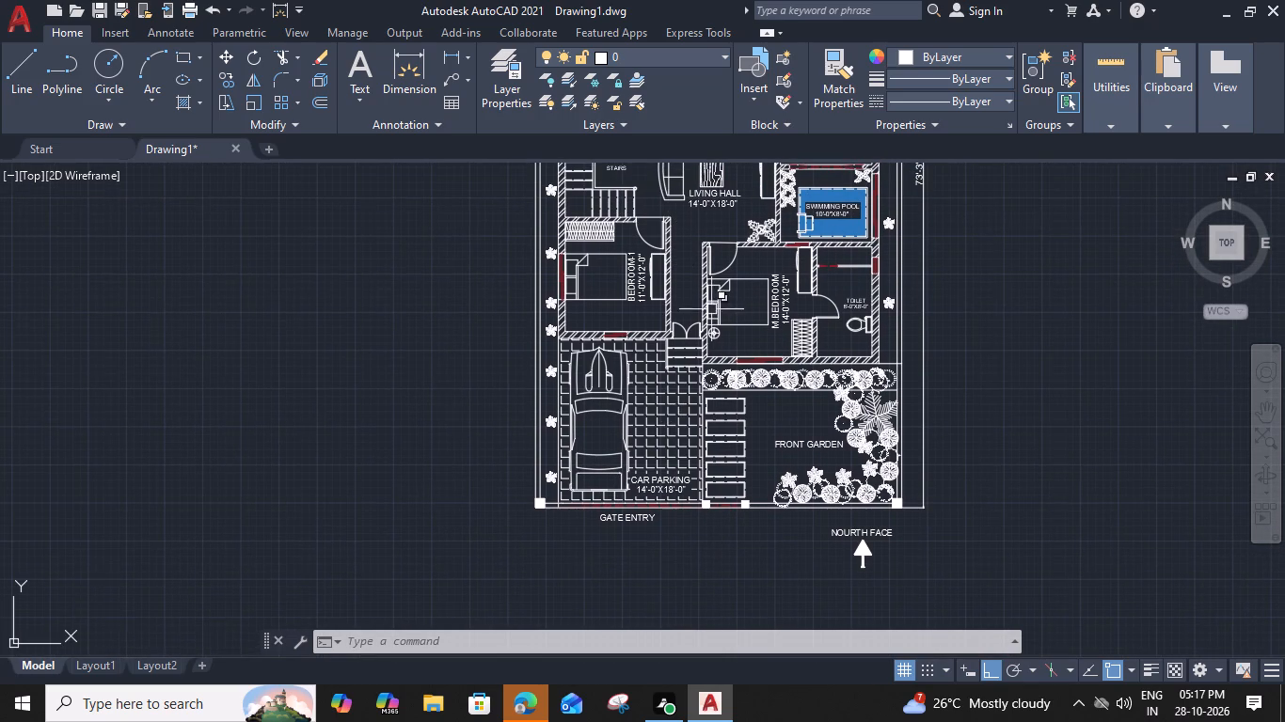
middle_click_drag(711, 309, 683, 344)
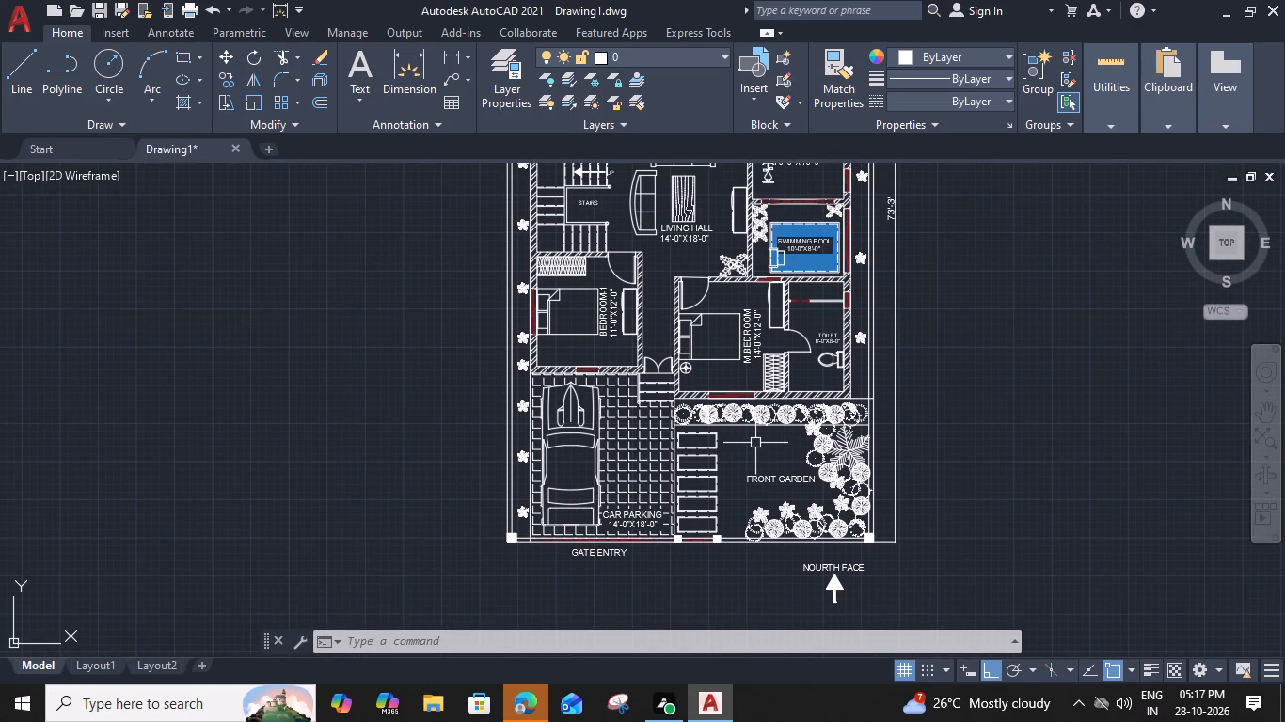
middle_click_drag(750, 318, 736, 555)
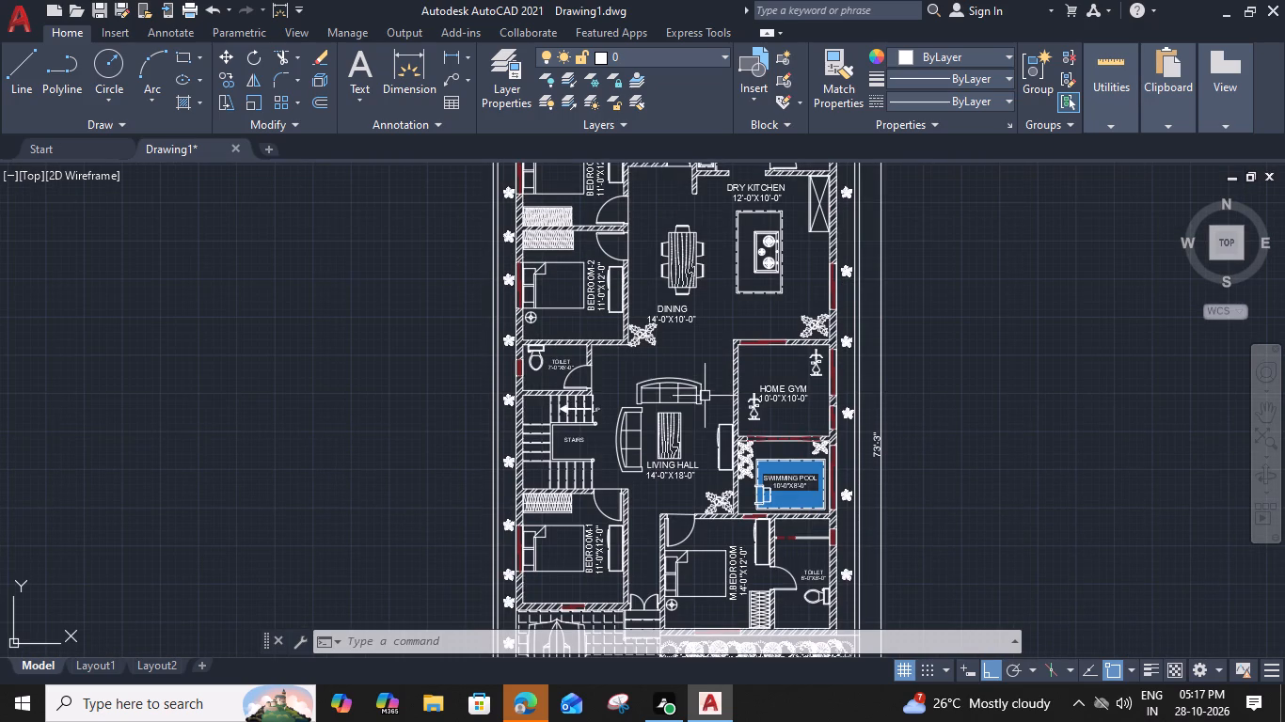
middle_click_drag(705, 323, 706, 426)
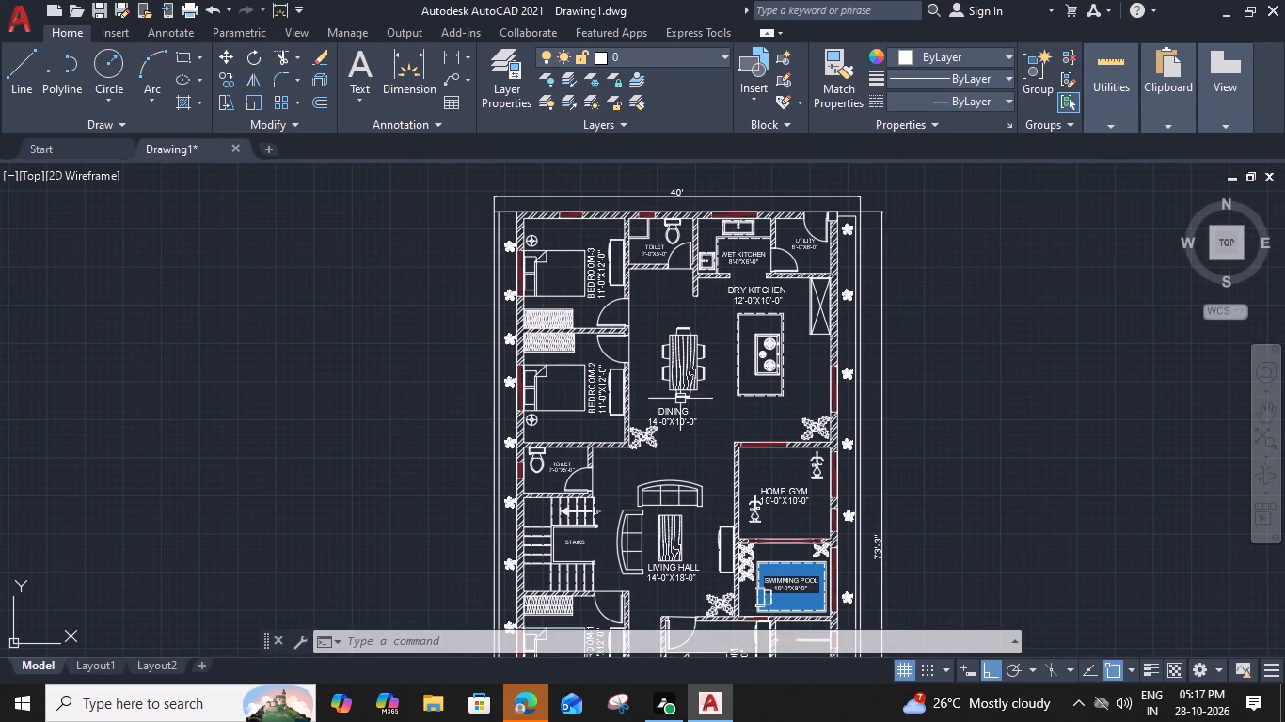
Copy the TOILET 7'-0"X5'-0" label beside BEDROOM-3 straight up to the empty space above the 40' plot dimension.
left_click(655, 247)
type("CO")
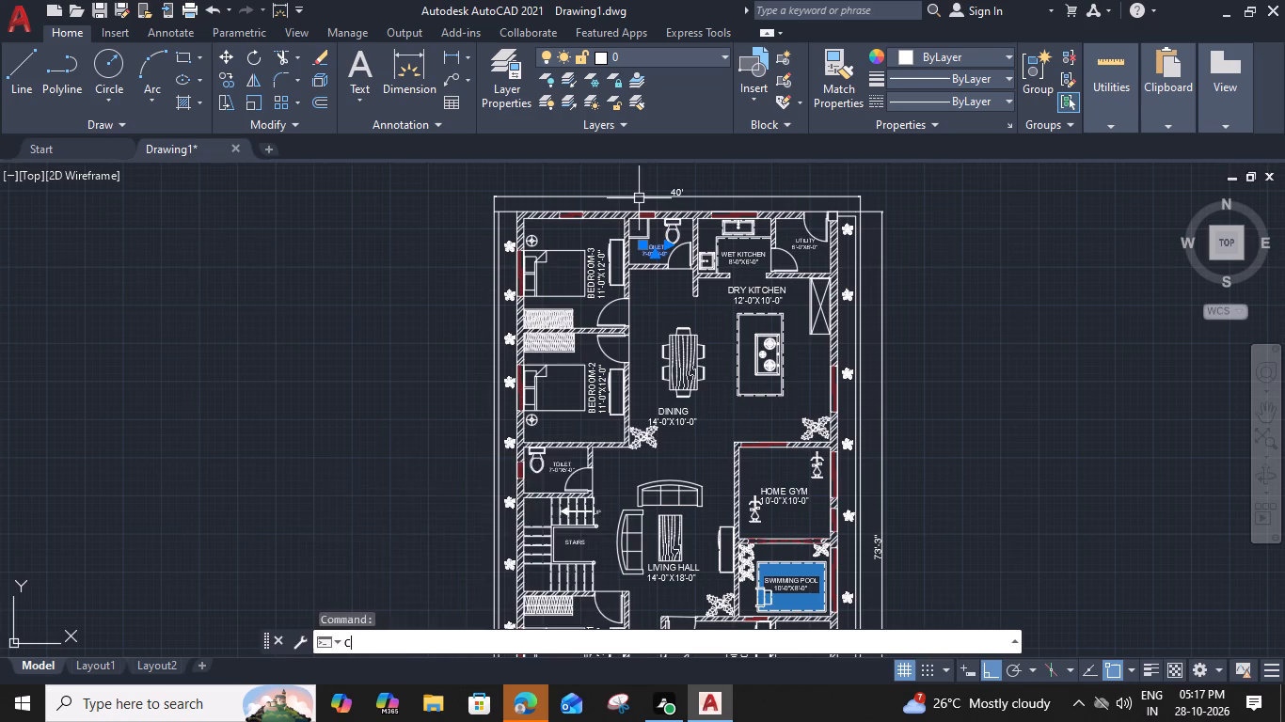
key("space")
scroll(644, 222, "up", 3)
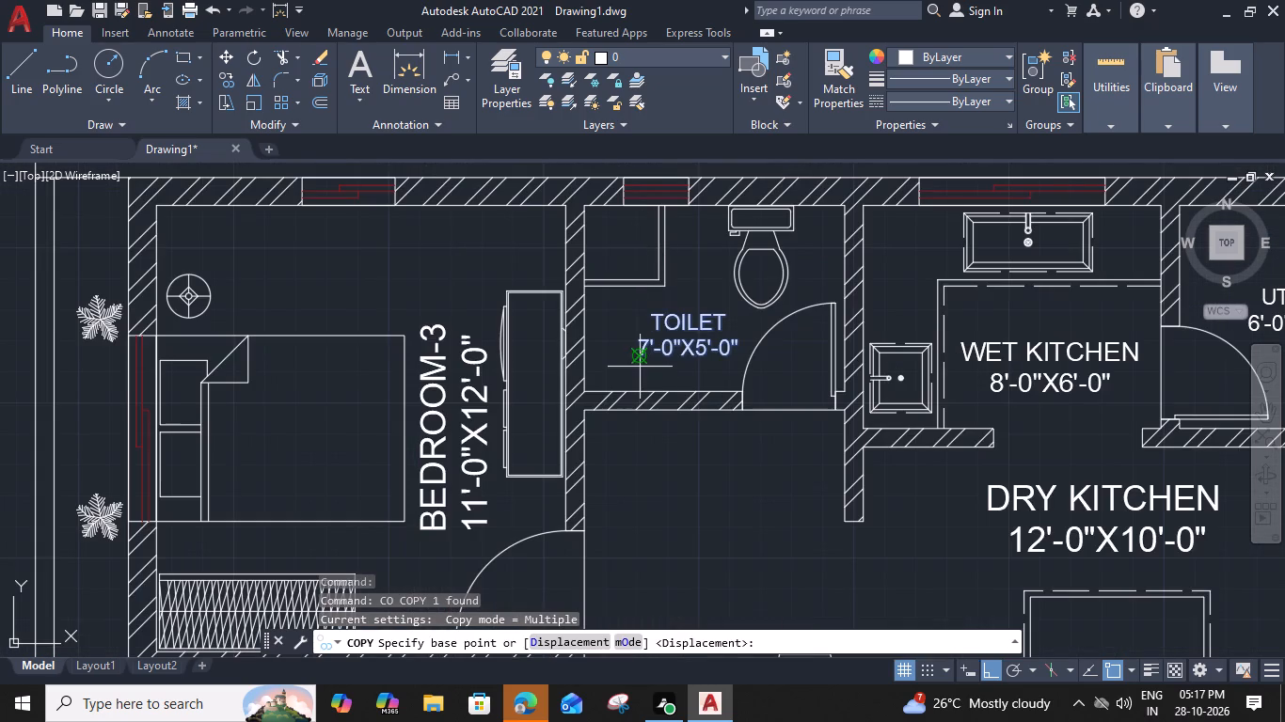
left_click(640, 360)
scroll(640, 357, "down", 2)
left_click(622, 209)
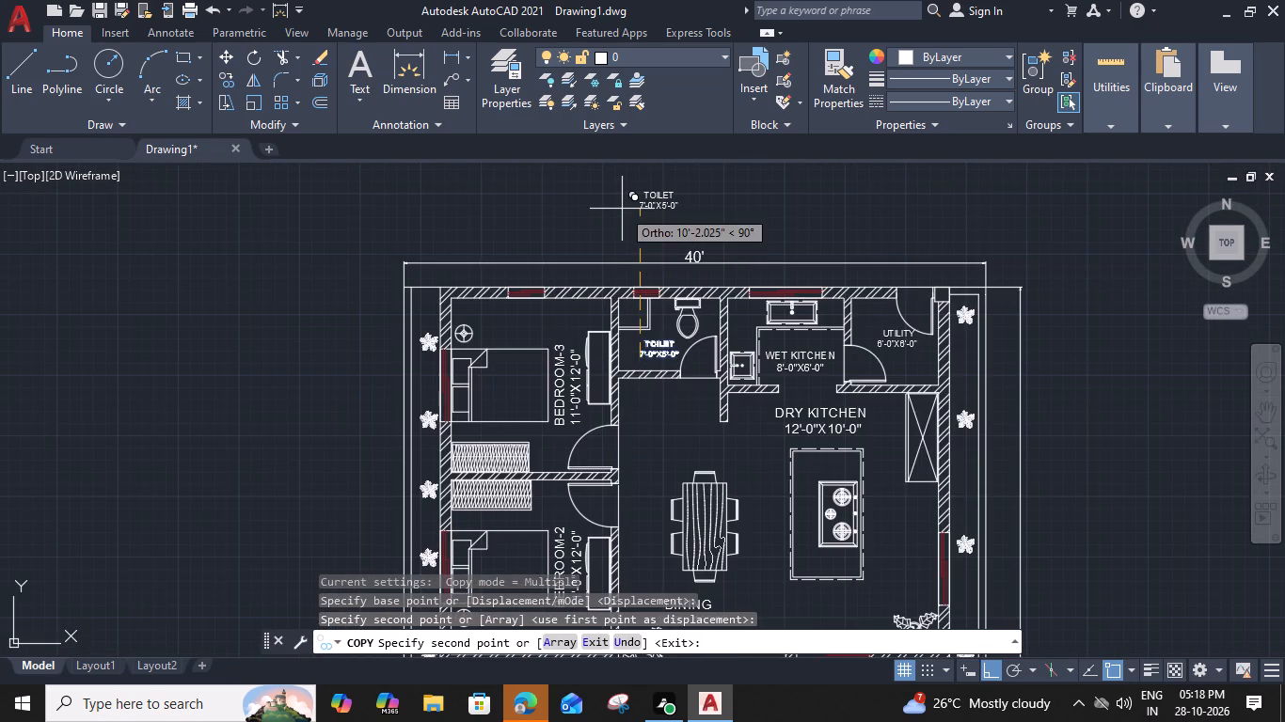
Open the copied TOILET label above the 40' dimension for editing, widen its text box and set the text height to 2'.
key("Escape")
middle_click_drag(622, 216, 644, 307)
double_click(664, 294)
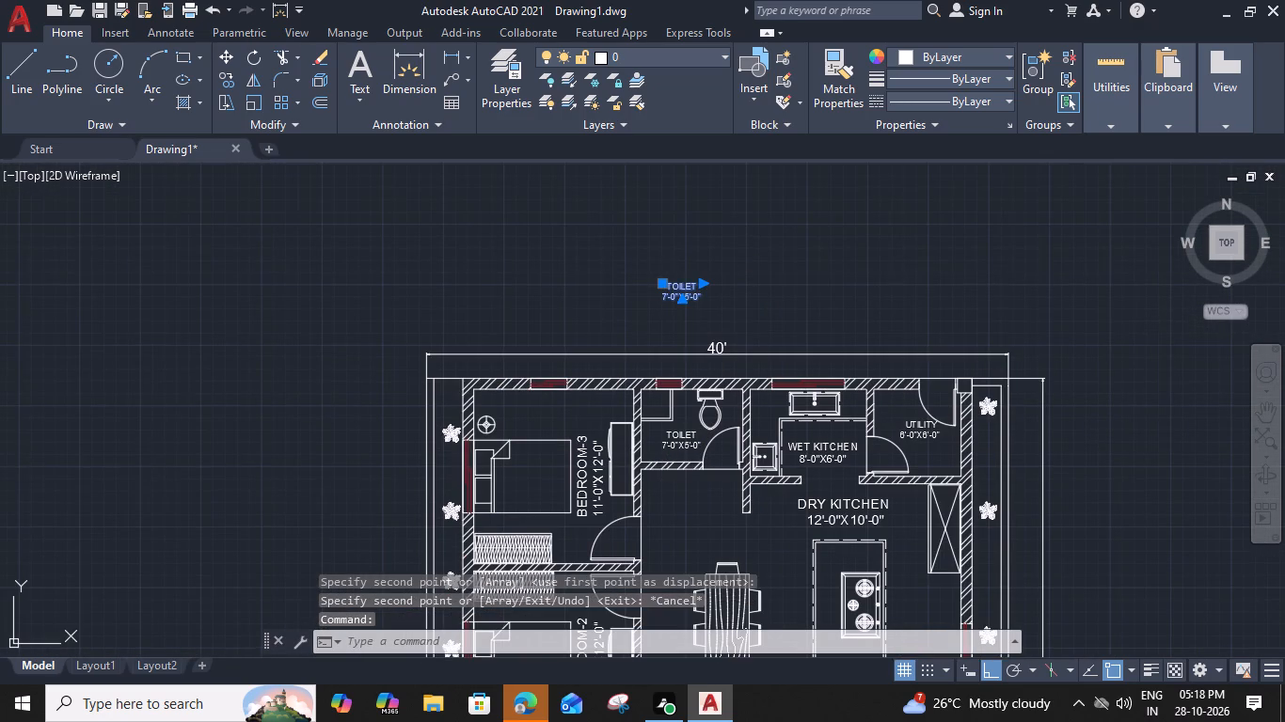
scroll(697, 290, "up", 1)
left_click_drag(704, 294, 763, 294)
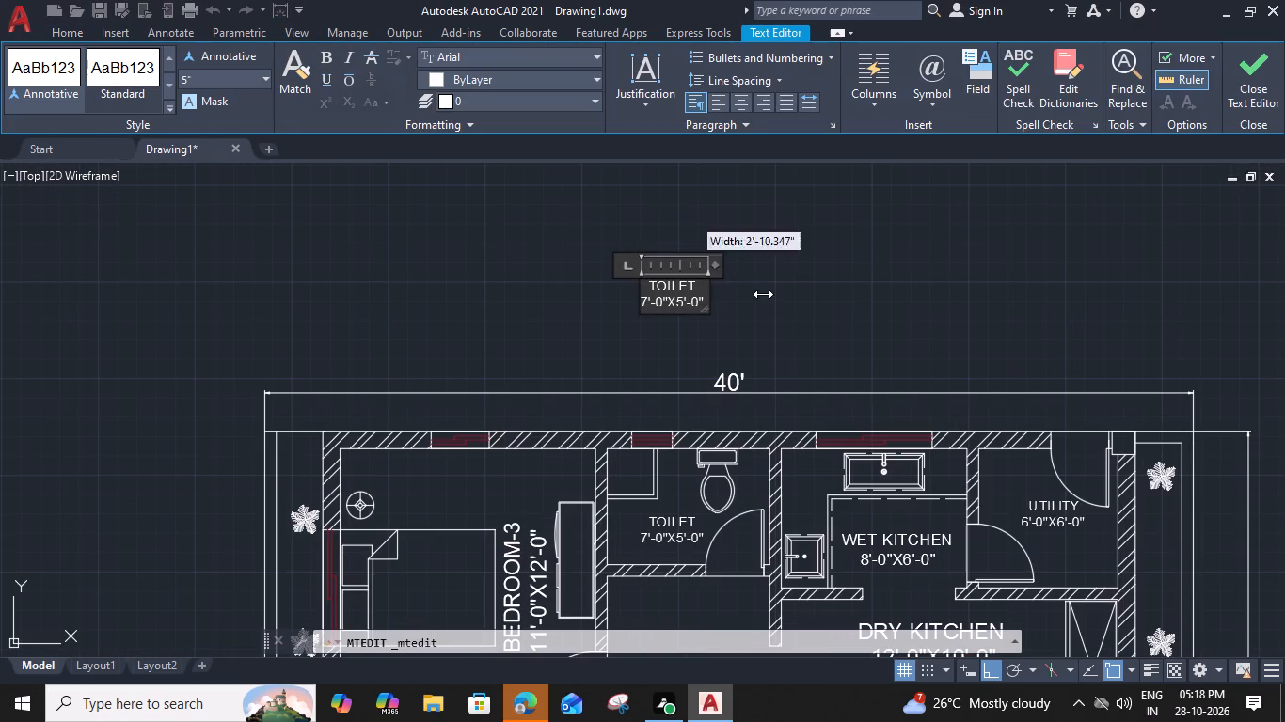
left_click_drag(763, 294, 1274, 288)
left_click_drag(804, 311, 532, 279)
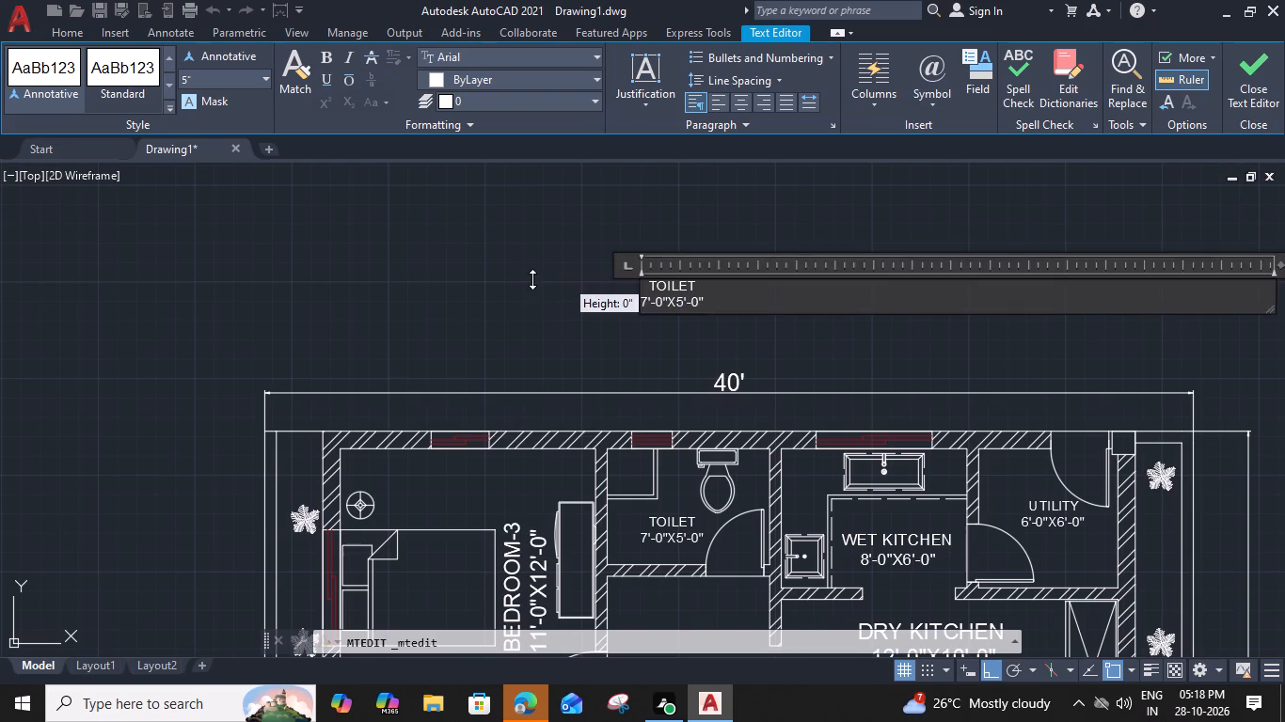
left_click_drag(532, 279, 566, 334)
left_click_drag(713, 298, 501, 177)
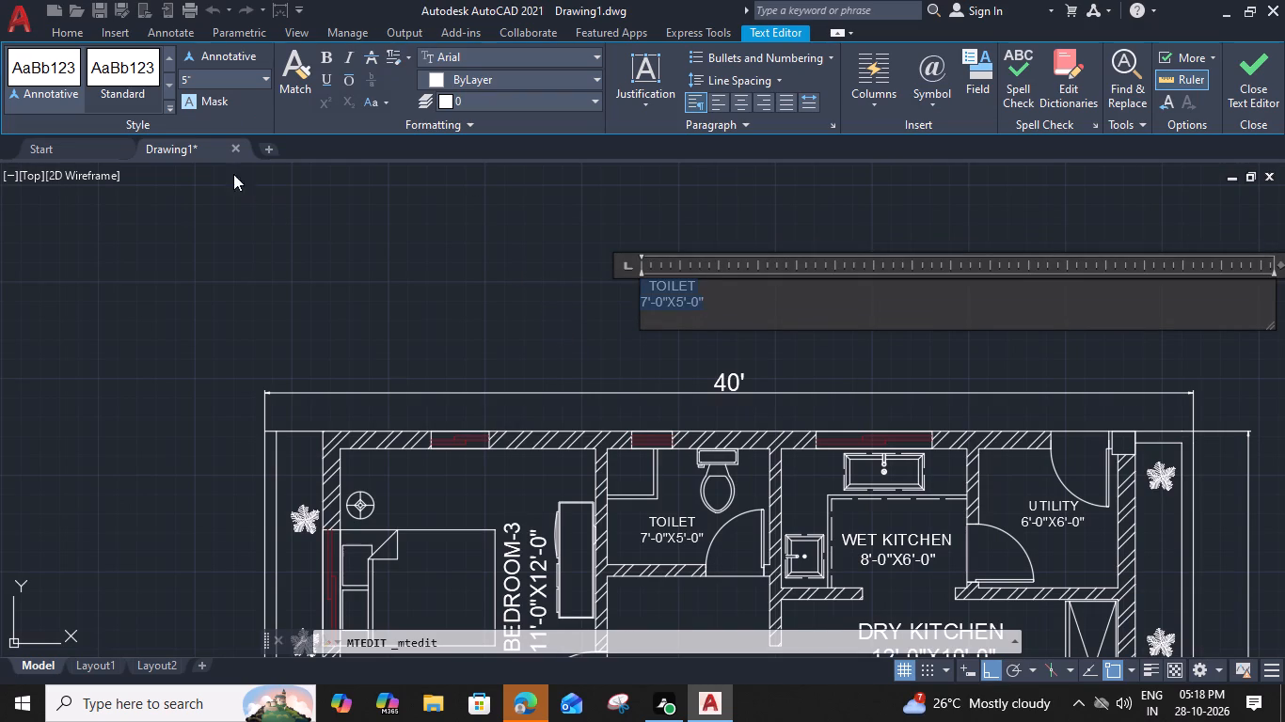
left_click(198, 79)
key("2")
type("'")
key("space")
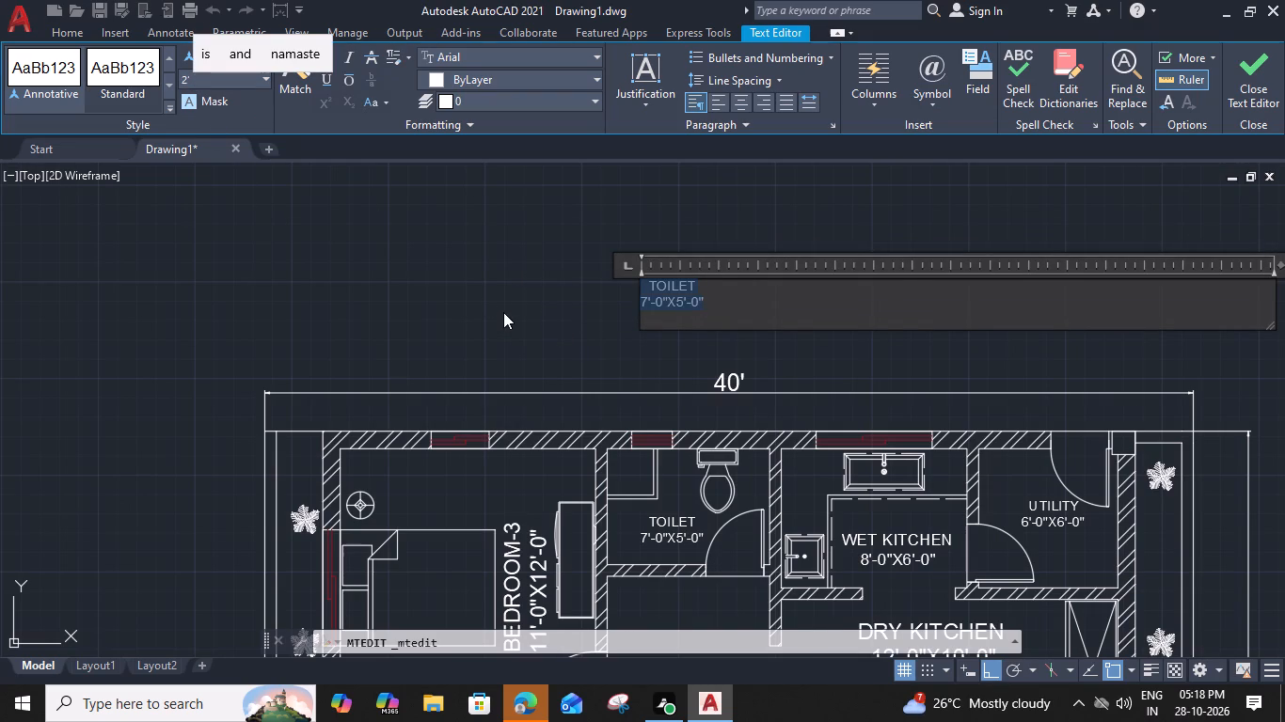
key("Return")
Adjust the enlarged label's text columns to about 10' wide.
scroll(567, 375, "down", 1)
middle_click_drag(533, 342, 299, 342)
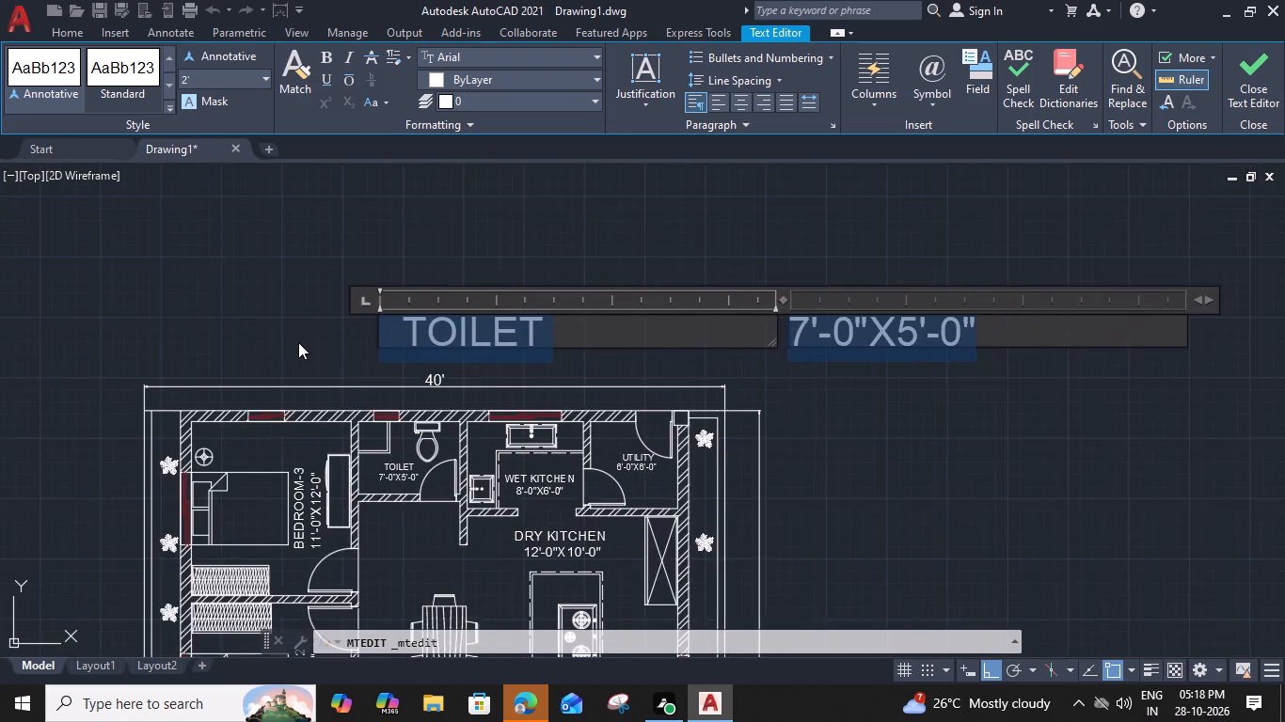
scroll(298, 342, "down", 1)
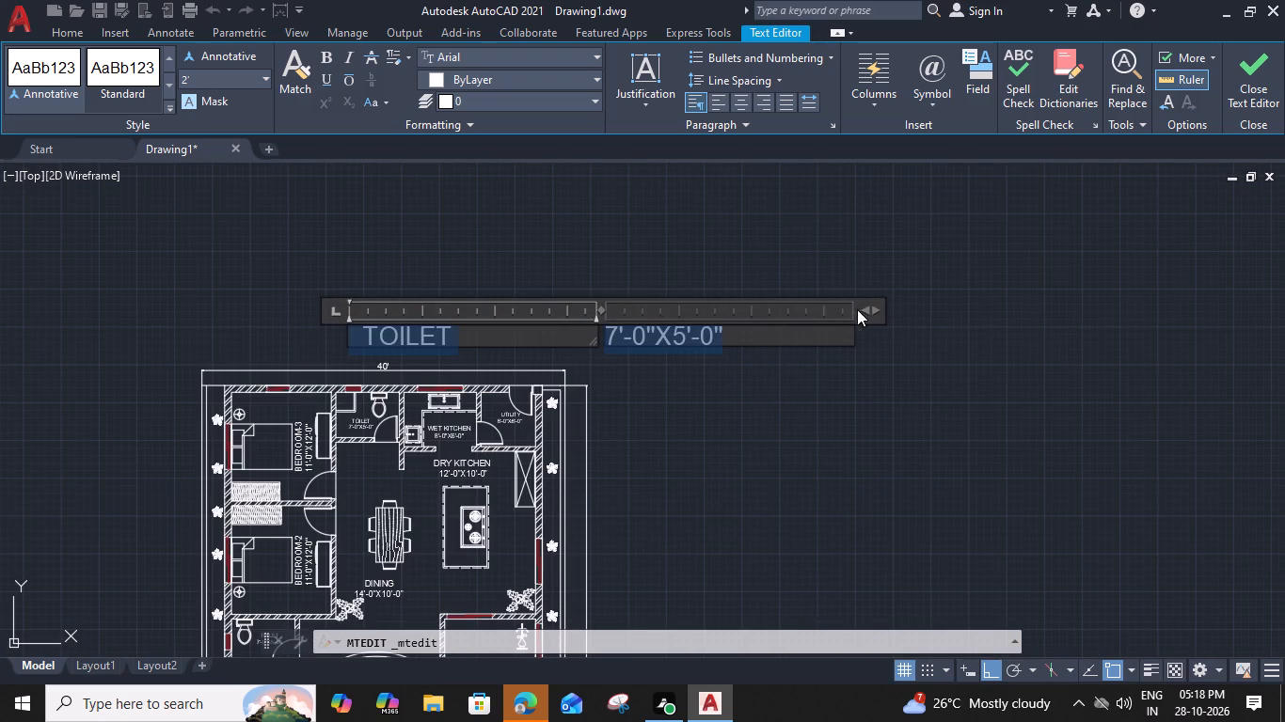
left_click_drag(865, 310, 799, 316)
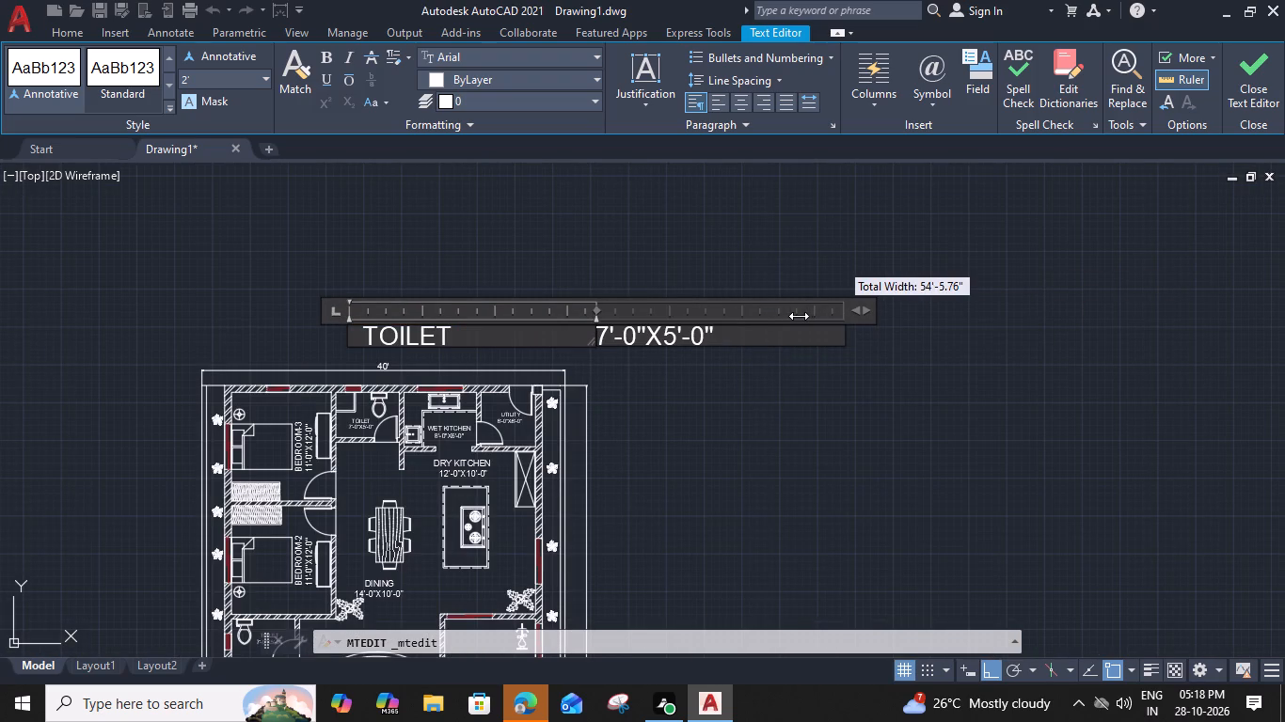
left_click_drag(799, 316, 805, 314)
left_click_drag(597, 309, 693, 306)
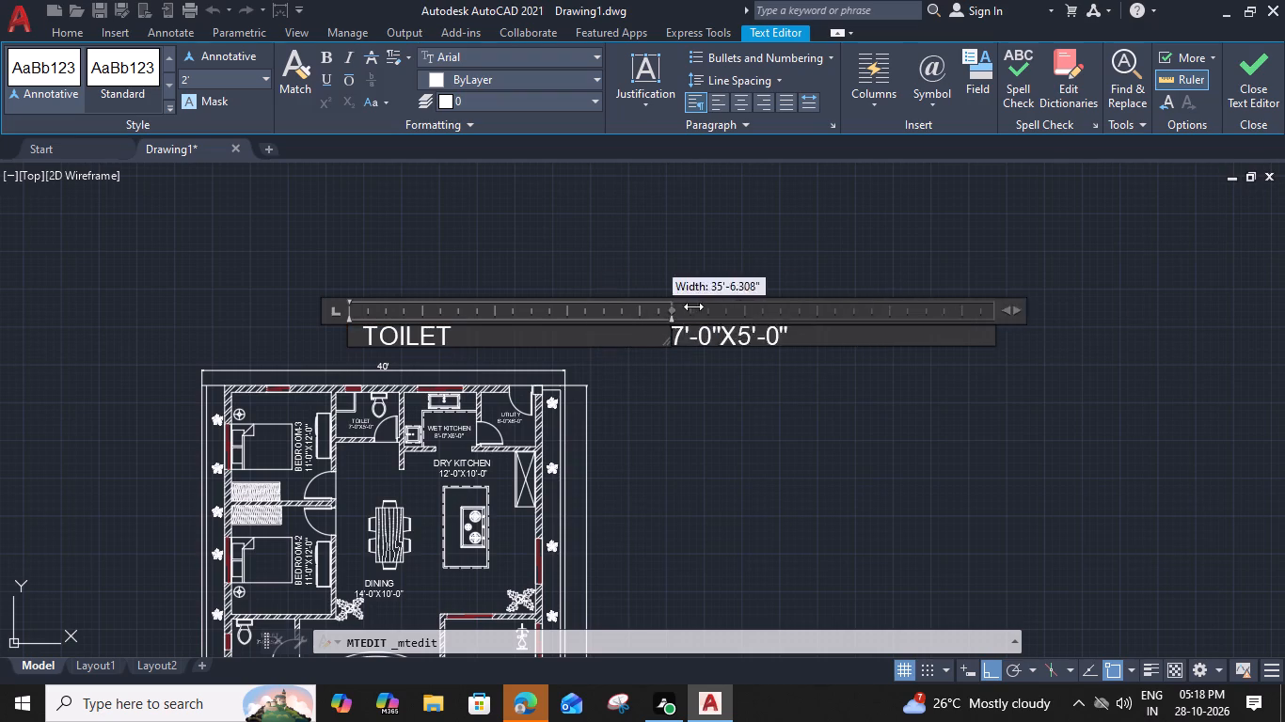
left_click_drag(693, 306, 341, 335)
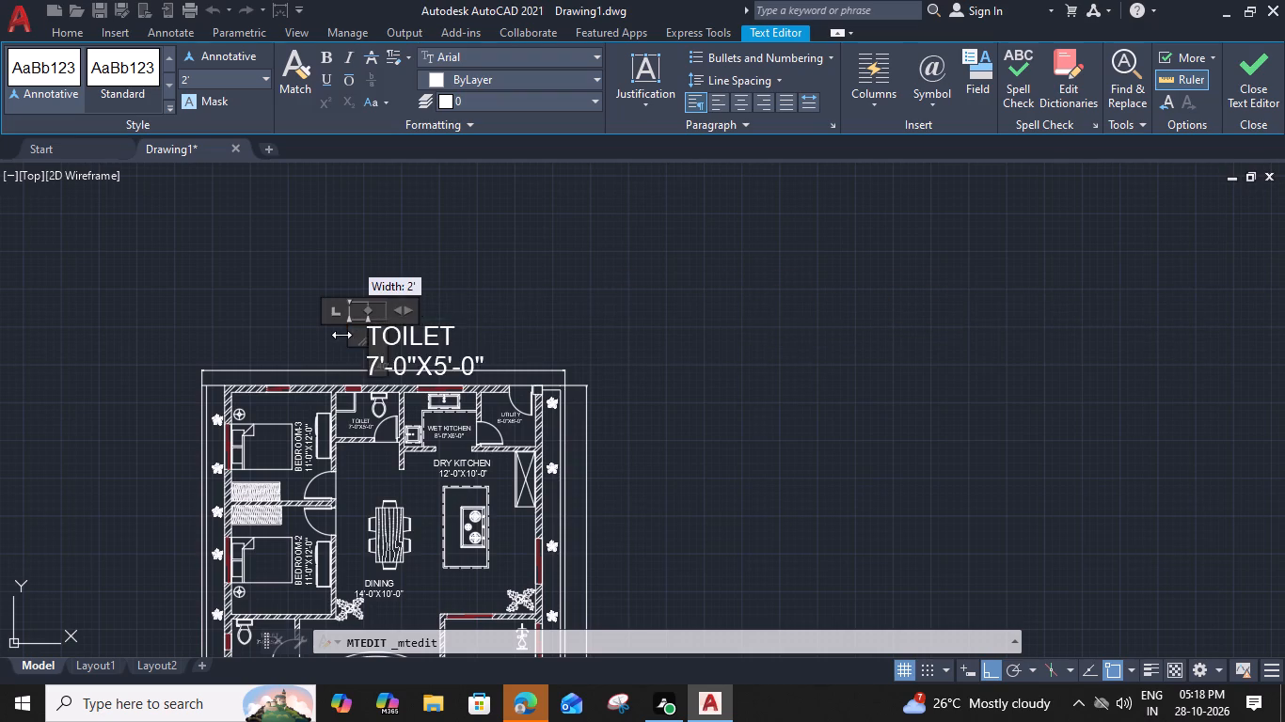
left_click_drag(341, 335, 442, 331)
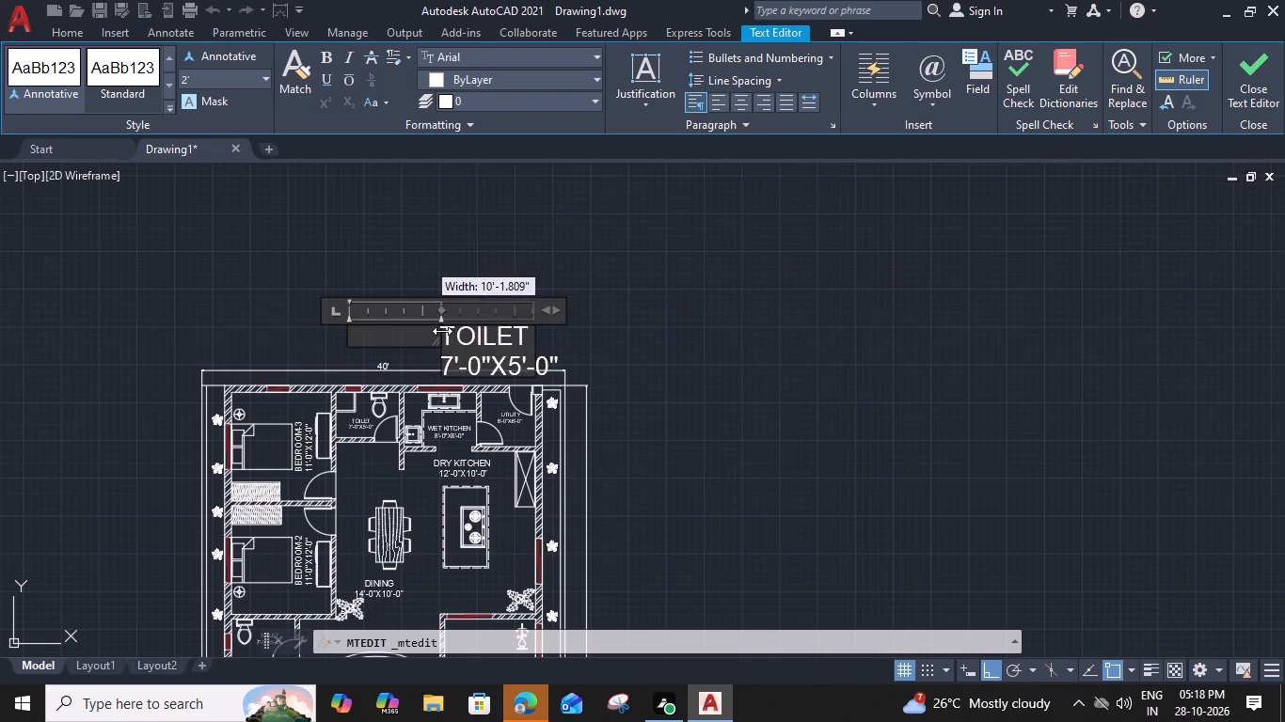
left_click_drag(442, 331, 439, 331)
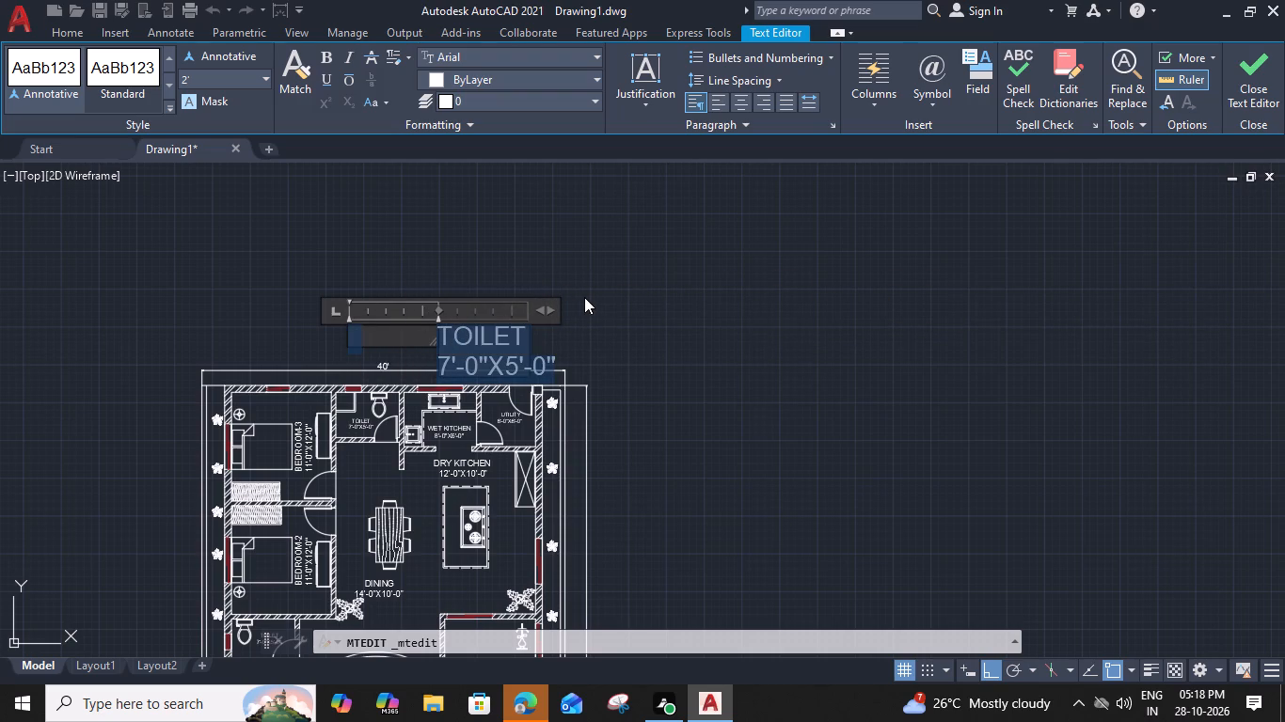
Clear the label's old text, widen the text box and enter GROUND FLOOR HOUSE PLAN.
key("Delete")
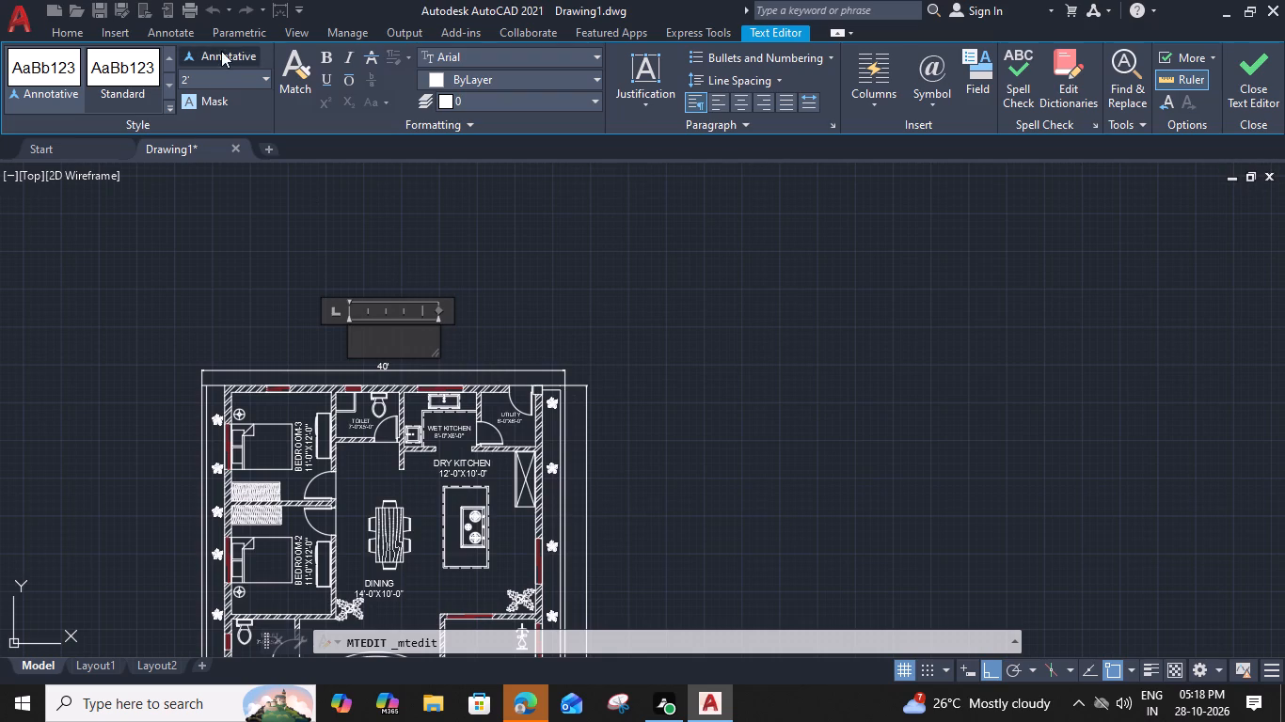
middle_click_drag(265, 295, 415, 210)
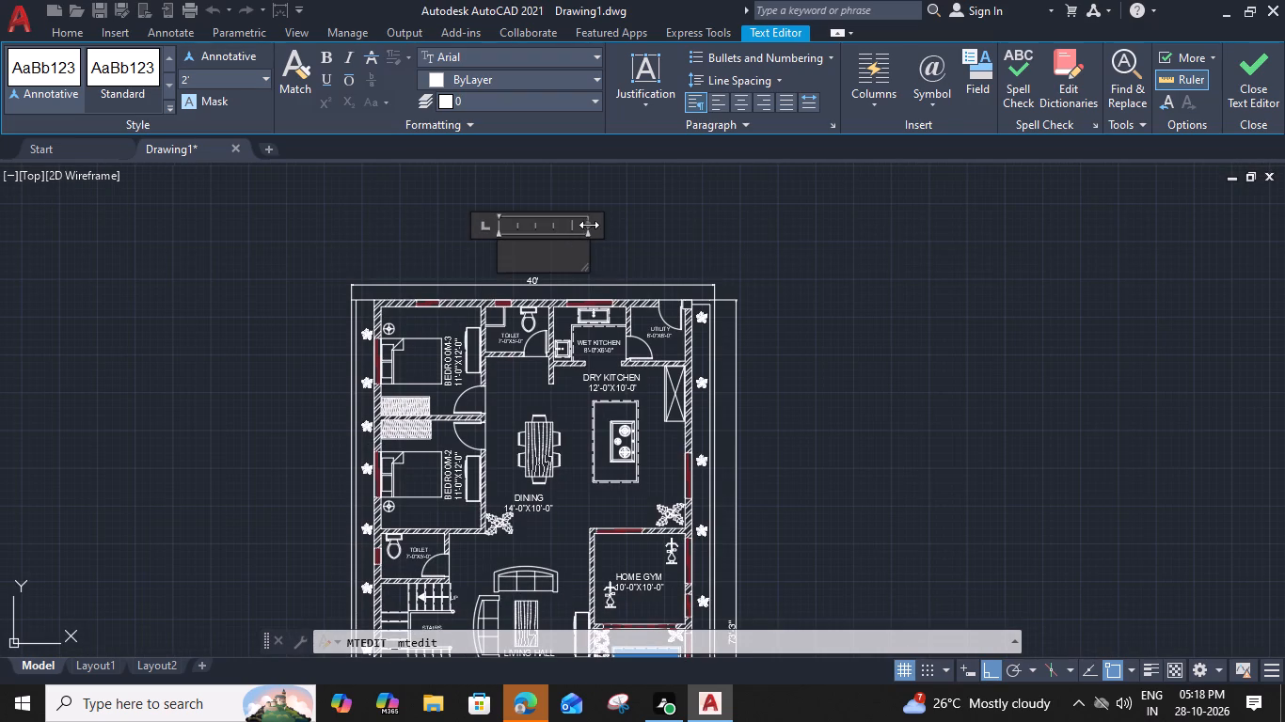
left_click_drag(595, 224, 740, 229)
left_click_drag(588, 224, 816, 221)
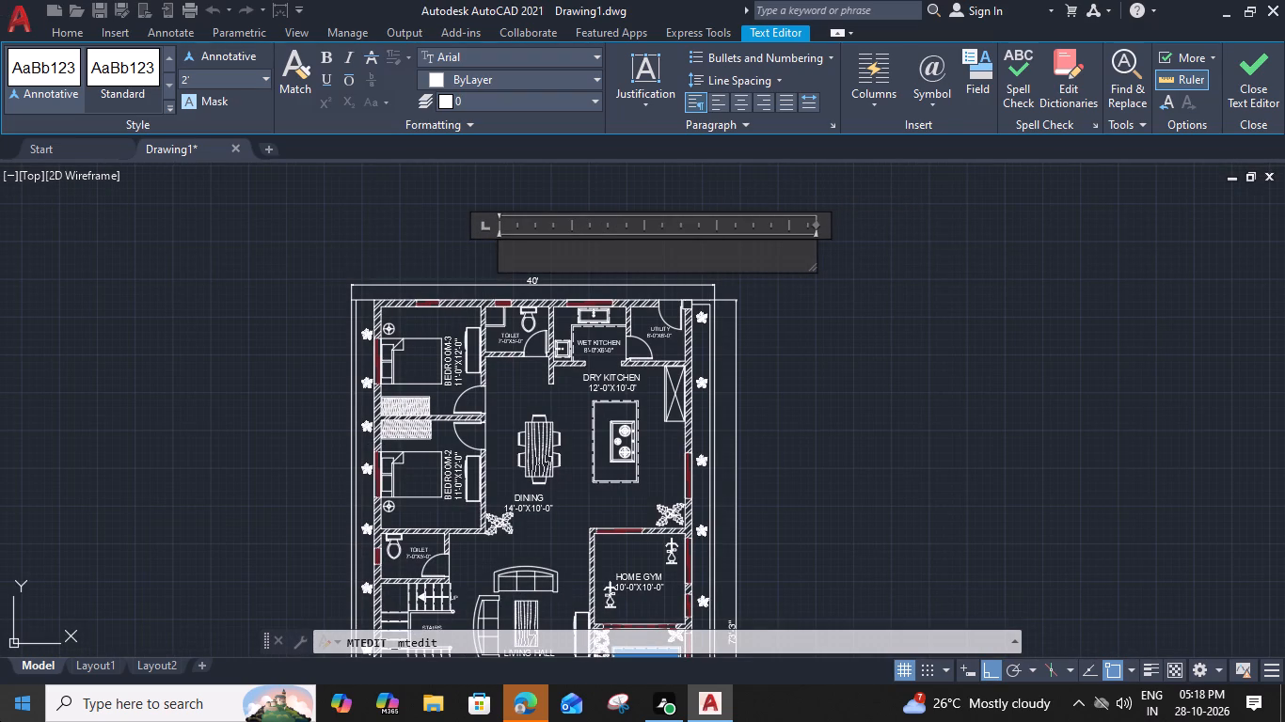
key("g")
key("r")
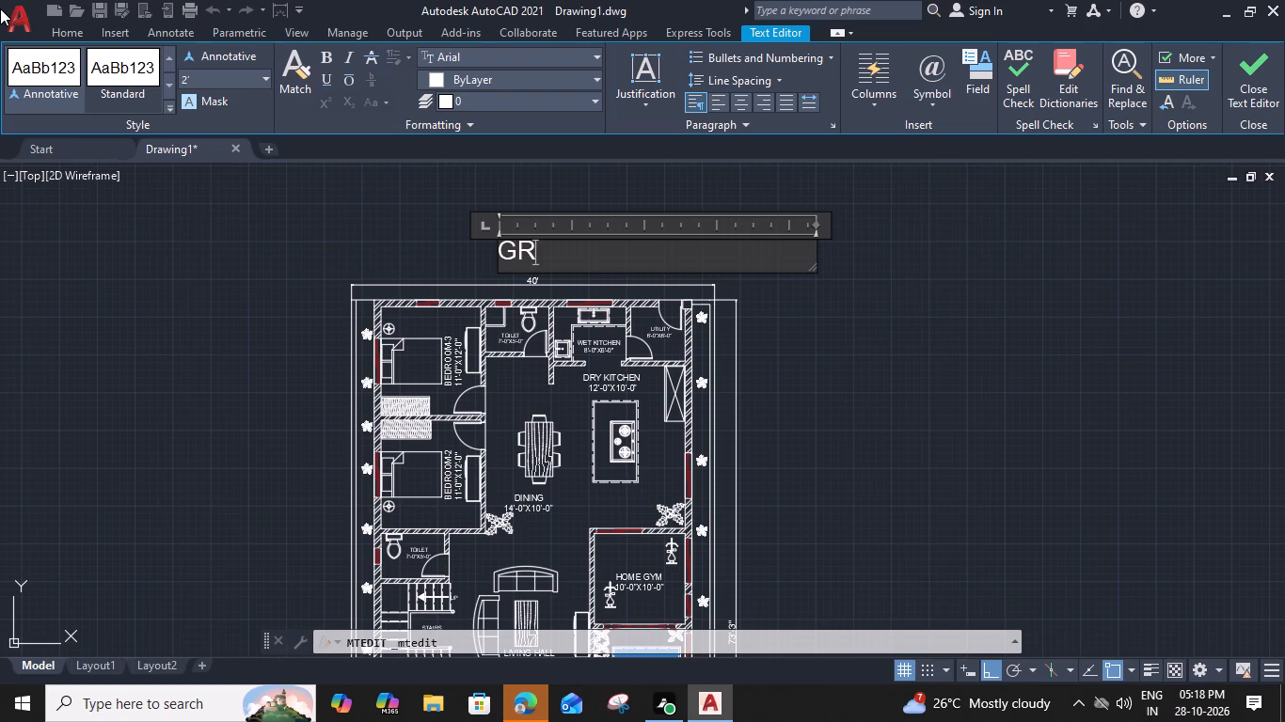
key("o")
key("u")
key("n")
type("D")
key("space")
type("FL")
key("o")
type("OR")
key("space")
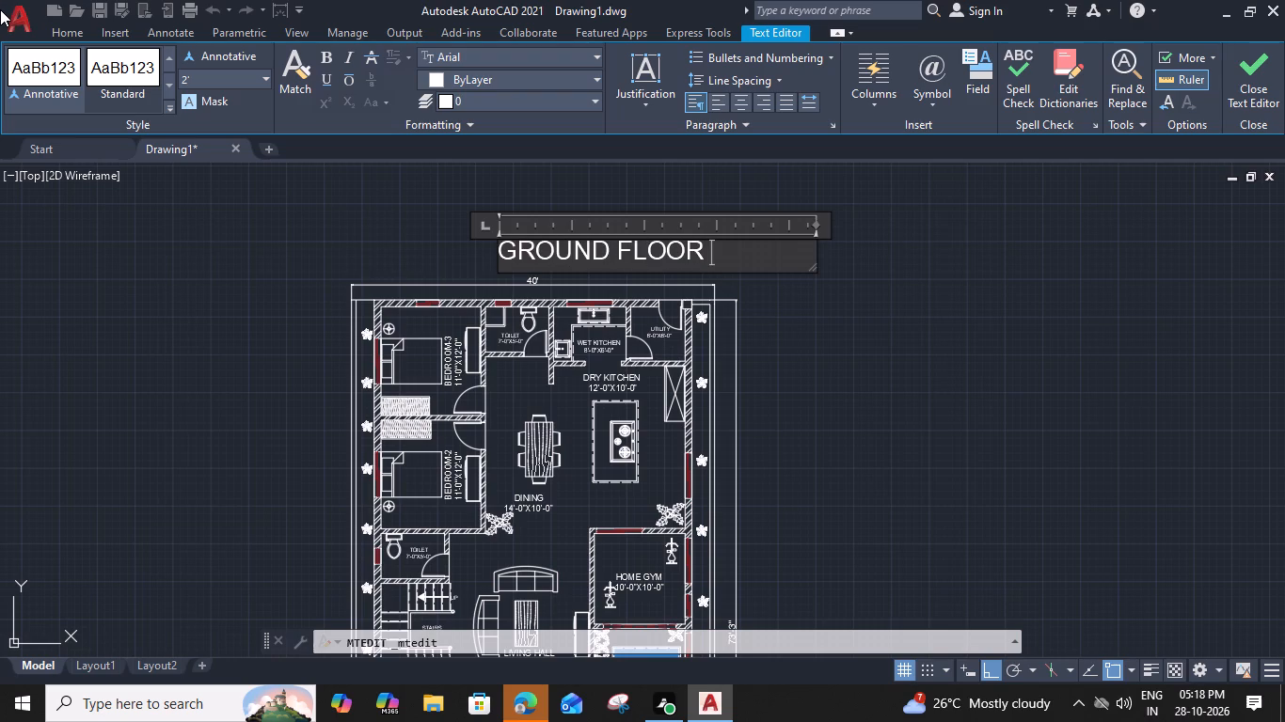
key("h")
key("o")
key("u")
key("s")
type("E")
key("space")
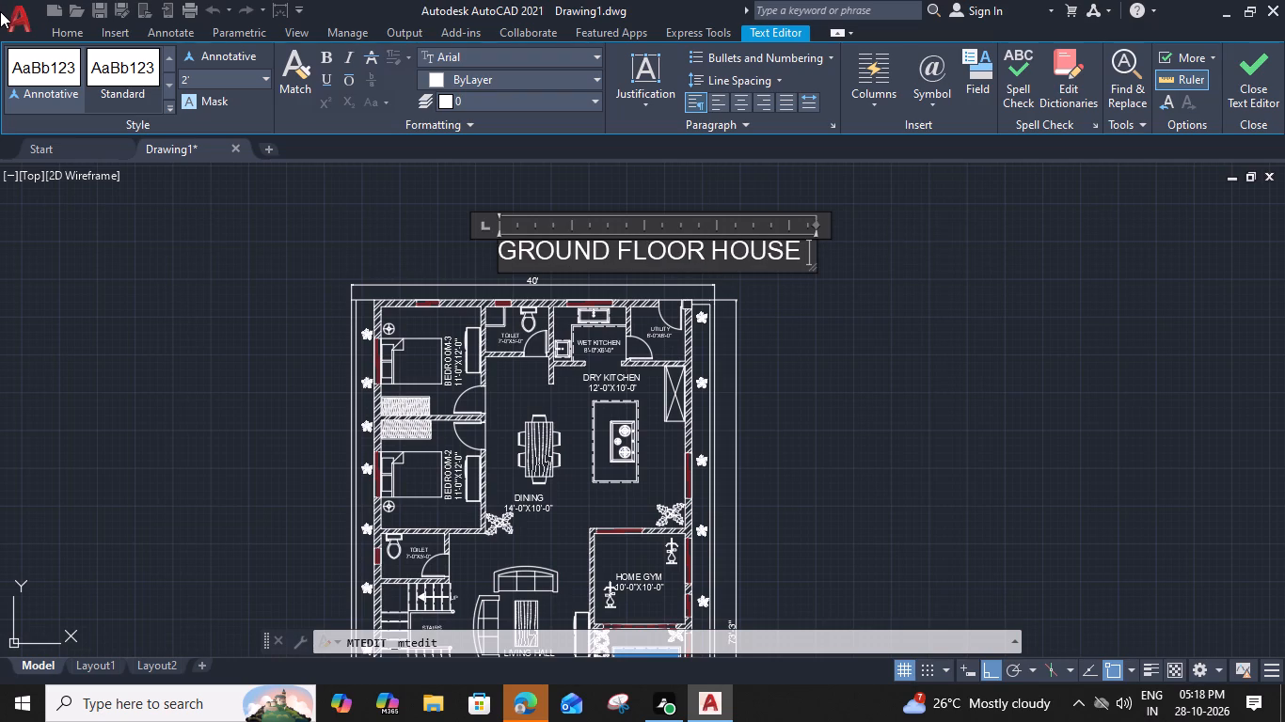
type("PL")
key("a")
key("n")
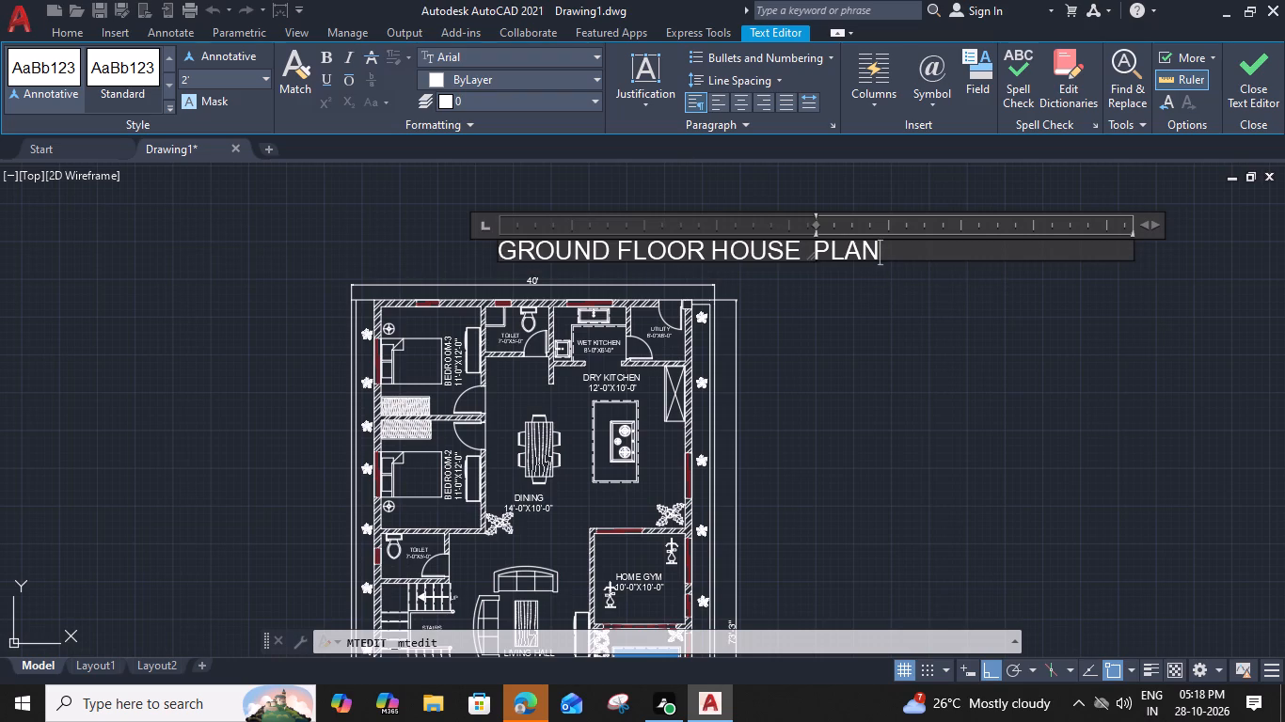
Widen the title's text column so GROUND FLOOR HOUSE PLAN fits on one line, and finish editing.
left_click_drag(816, 223, 833, 247)
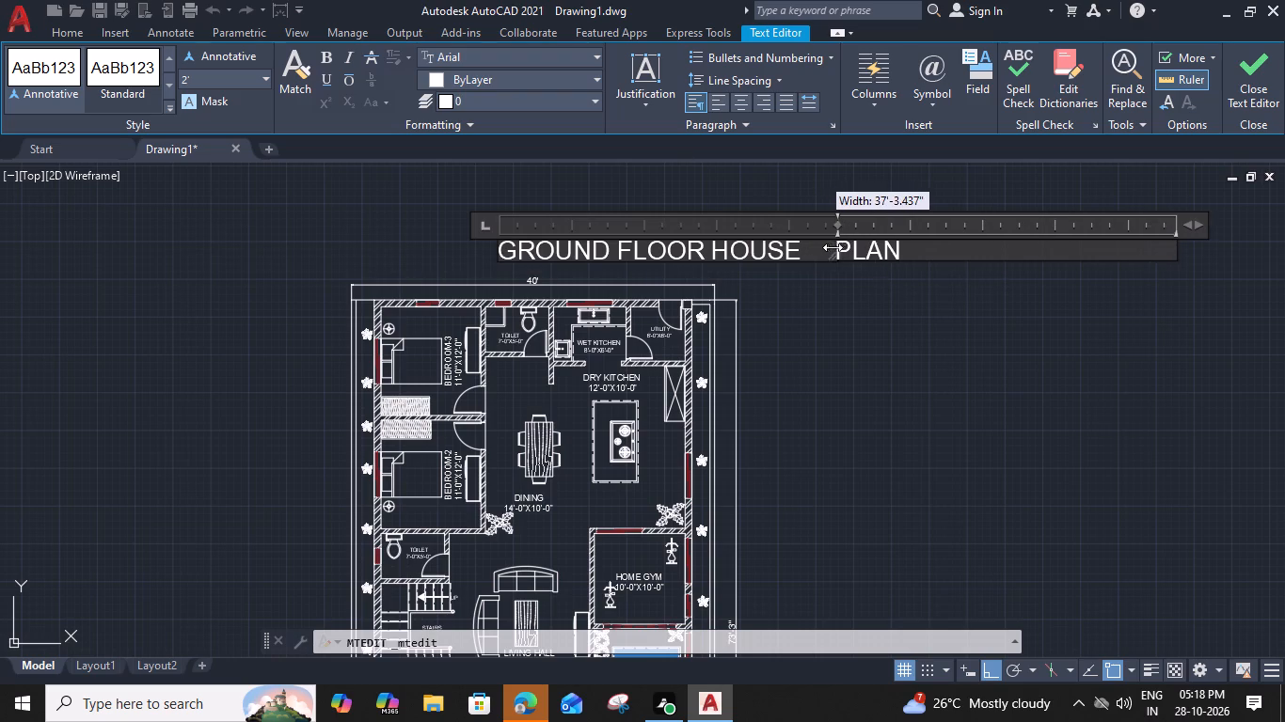
left_click_drag(833, 247, 812, 250)
left_click_drag(815, 224, 852, 224)
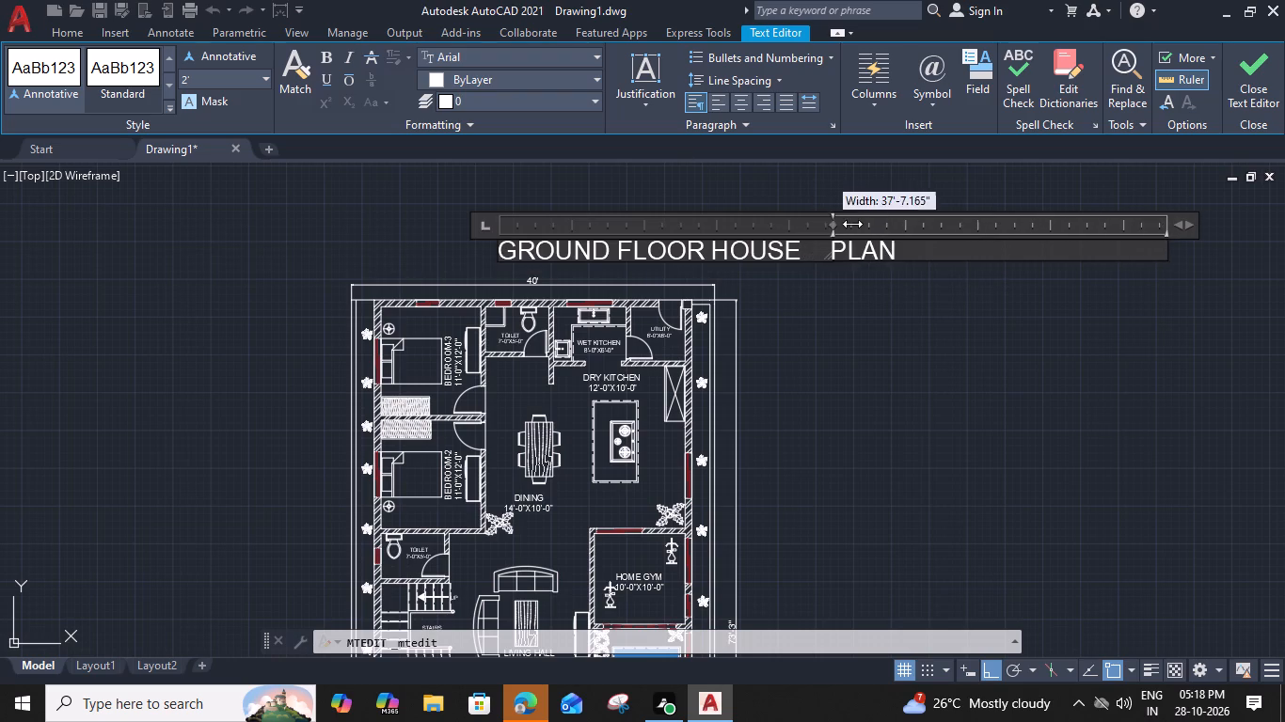
left_click_drag(852, 224, 975, 223)
scroll(914, 325, "down", 1)
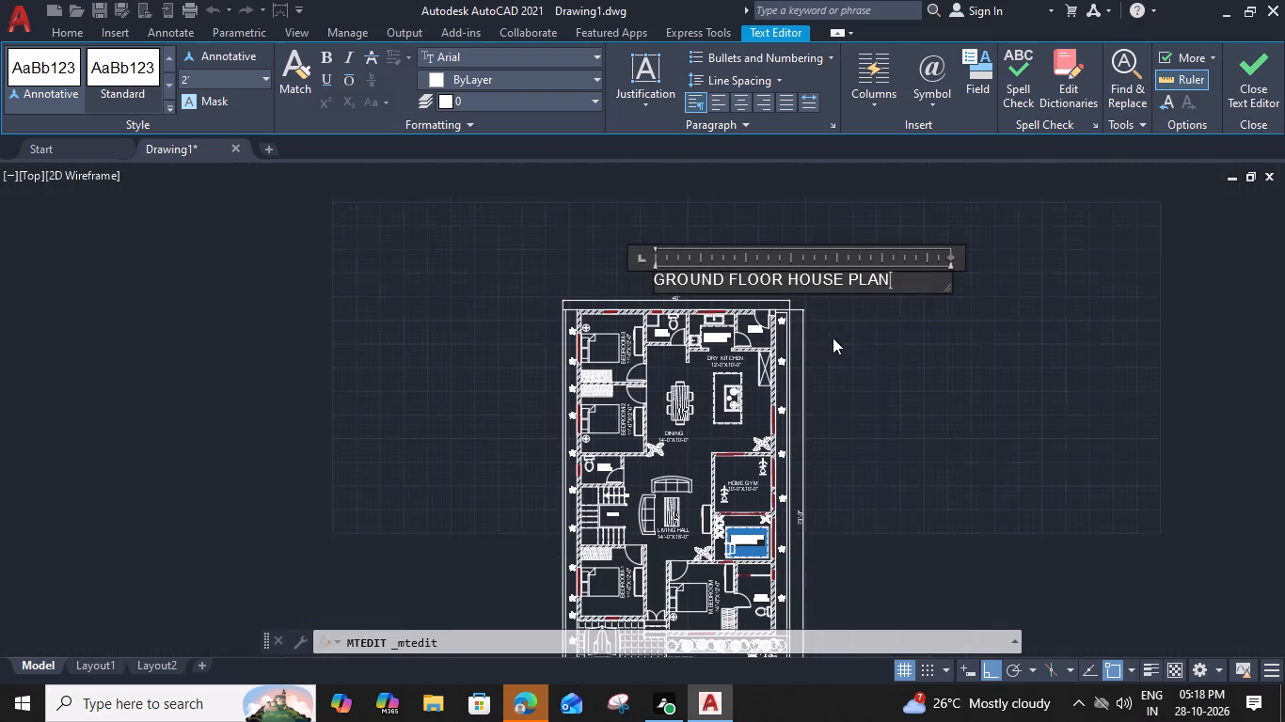
middle_click_drag(833, 338, 846, 358)
left_click(898, 358)
Move the GROUND FLOOR HOUSE PLAN title about 17' horizontally to centre it above the 40' plot dimension.
scroll(667, 244, "up", 1)
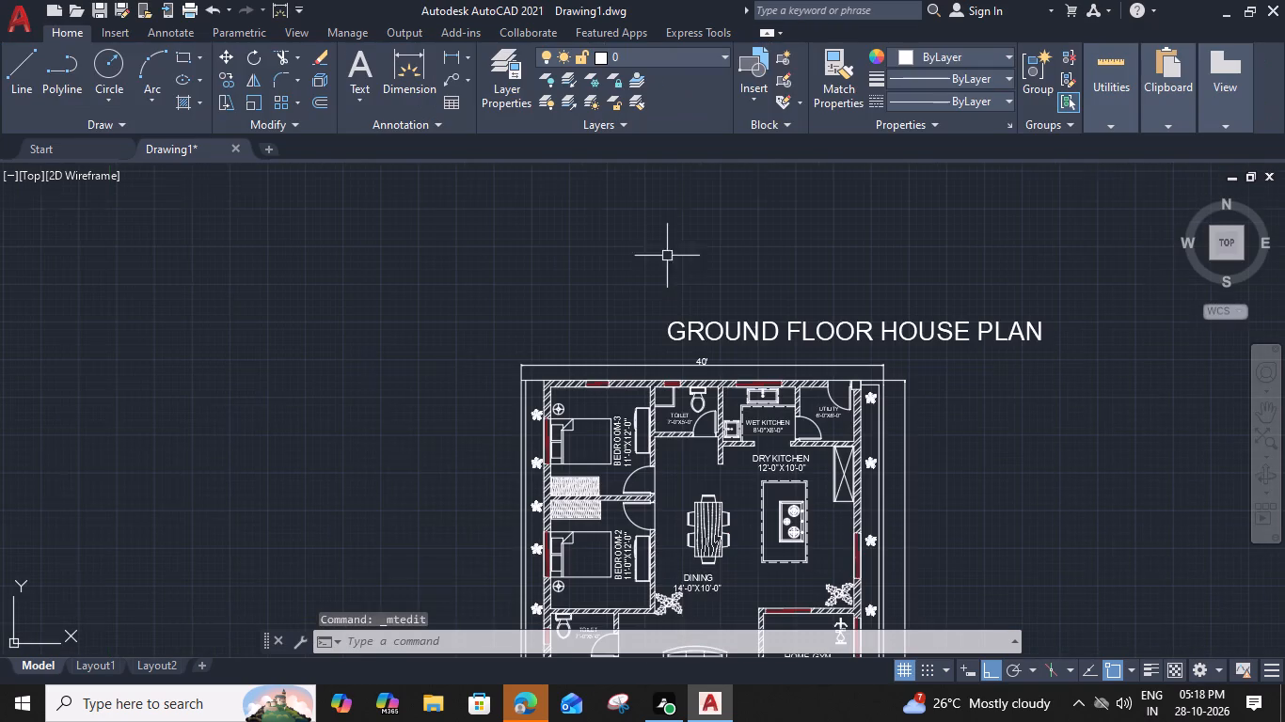
left_click(681, 322)
key("m")
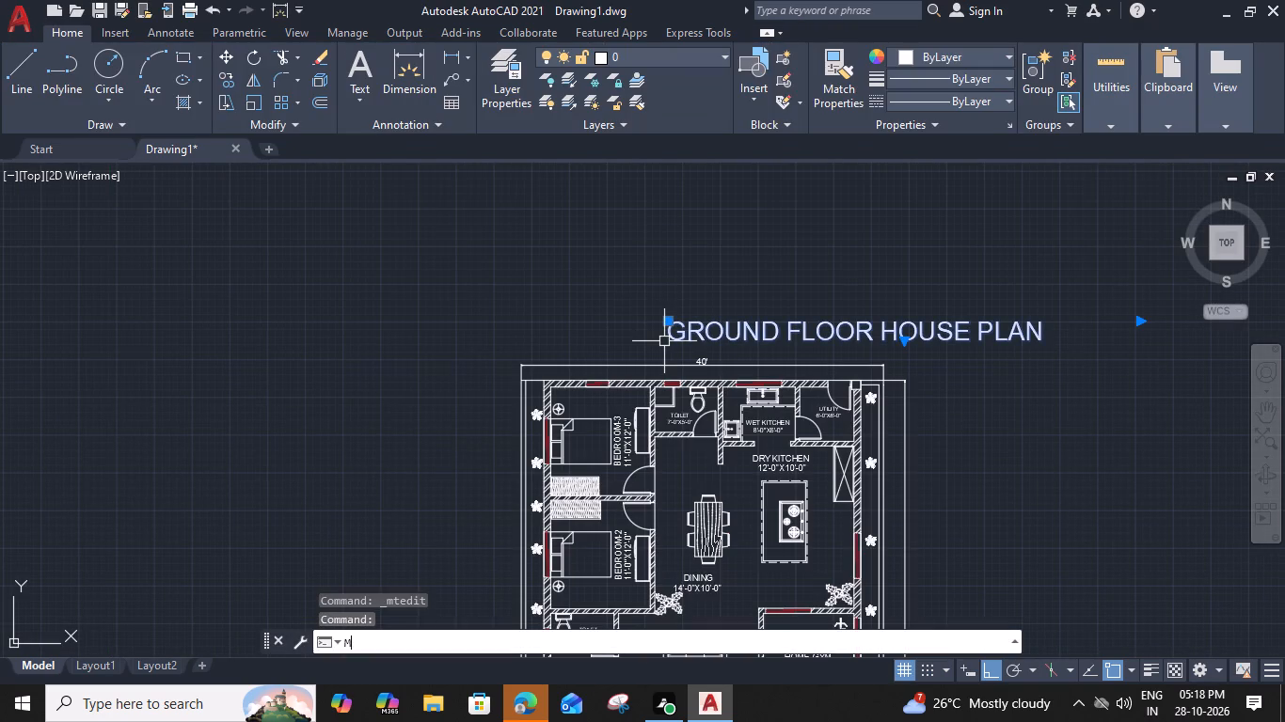
key("space")
left_click(670, 322)
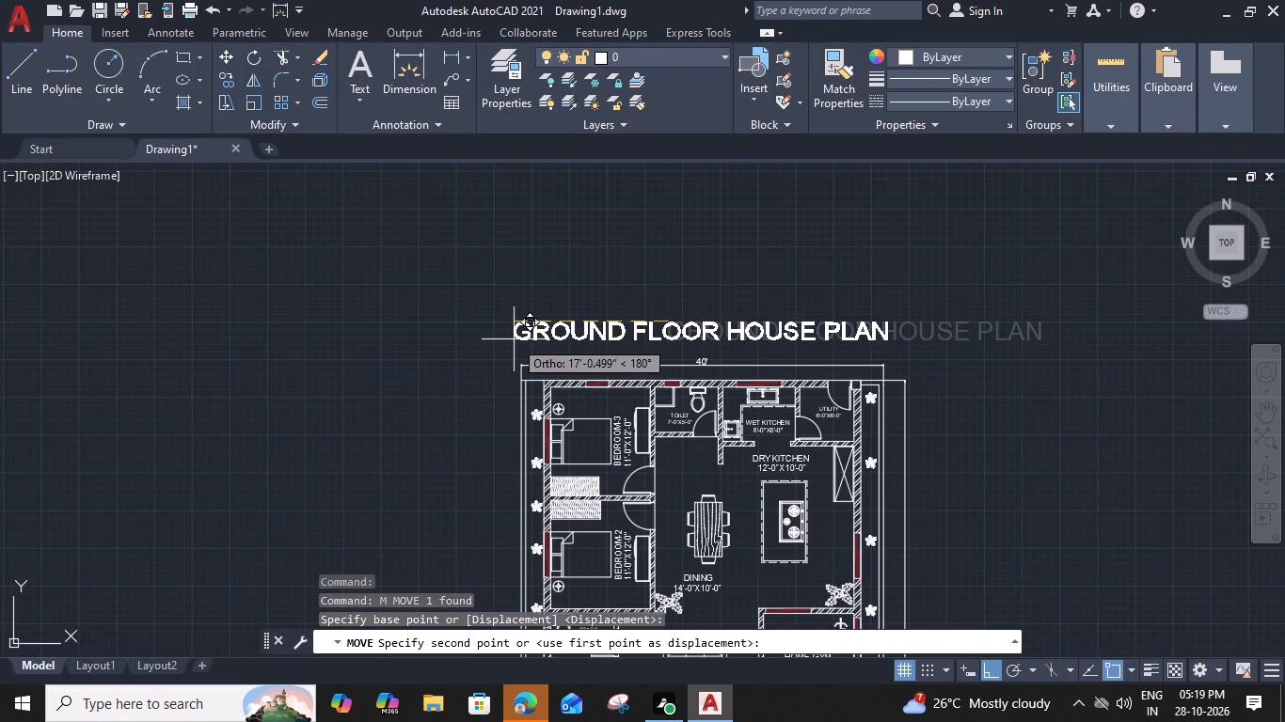
left_click(516, 337)
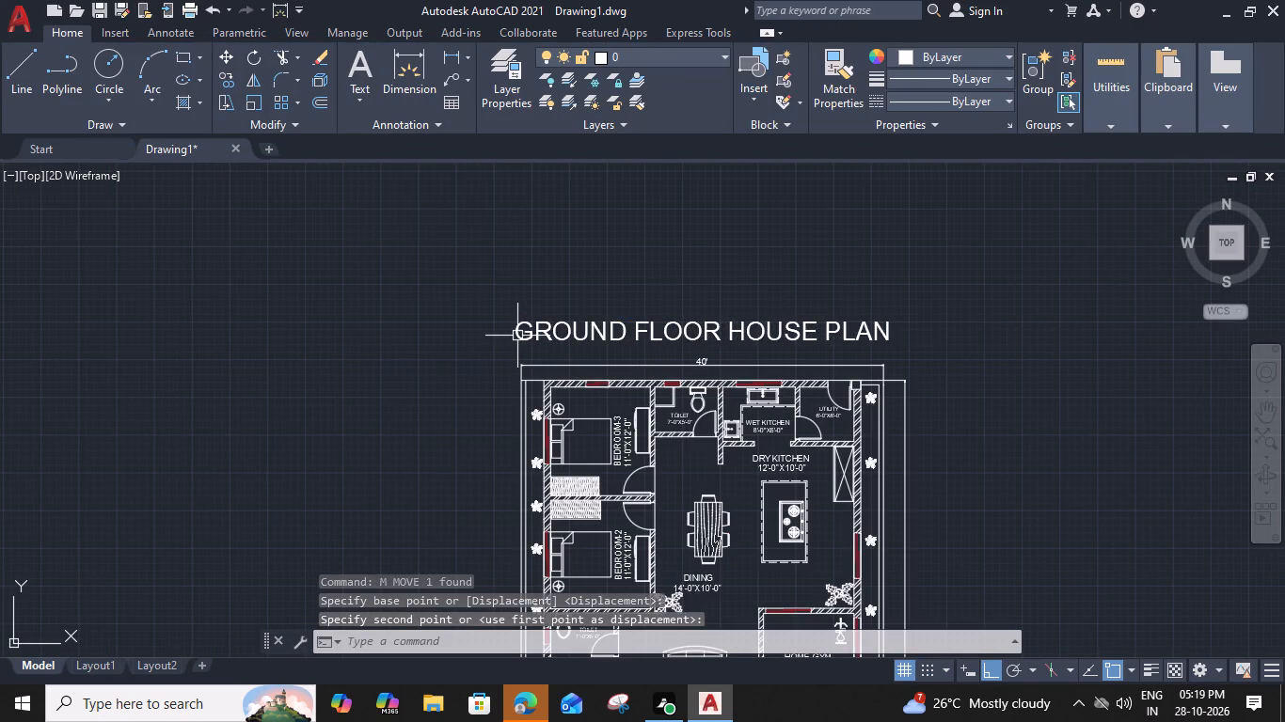
Save the completed floor plan drawing in Documents under the file name House A.
scroll(523, 337, "down", 1)
middle_click_drag(627, 404, 650, 260)
scroll(650, 260, "down", 1)
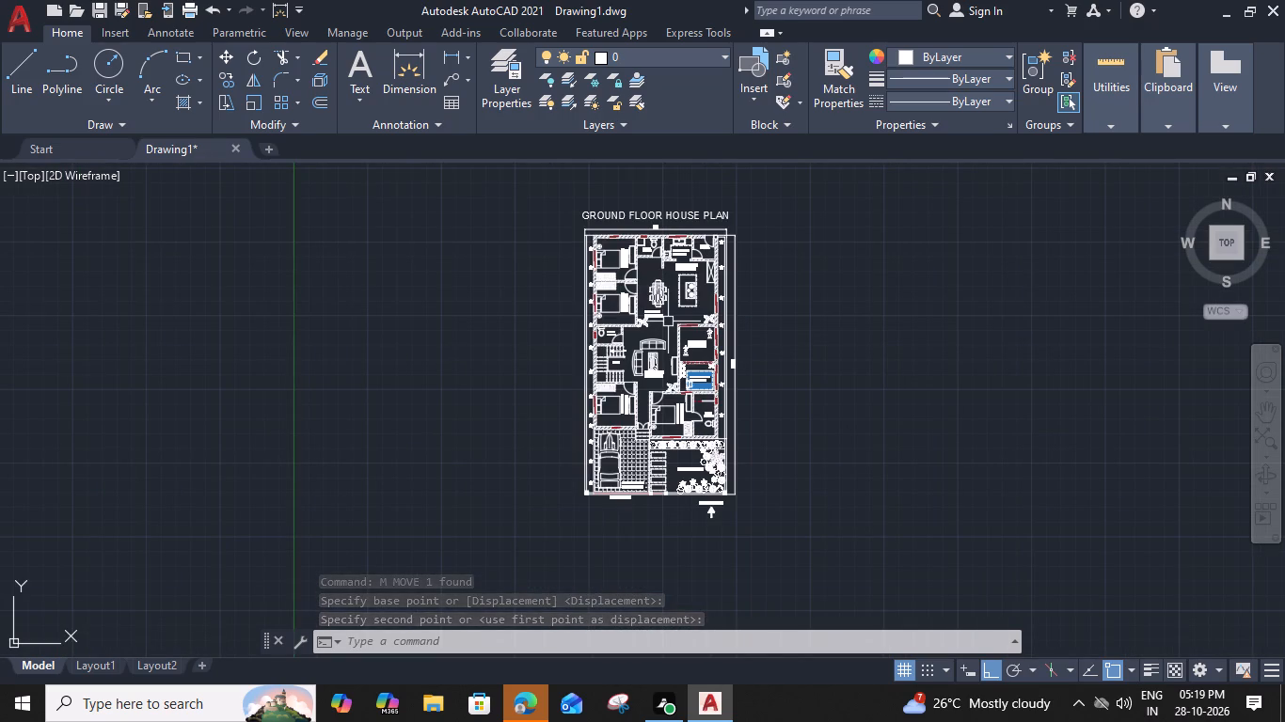
key("ctrl+s")
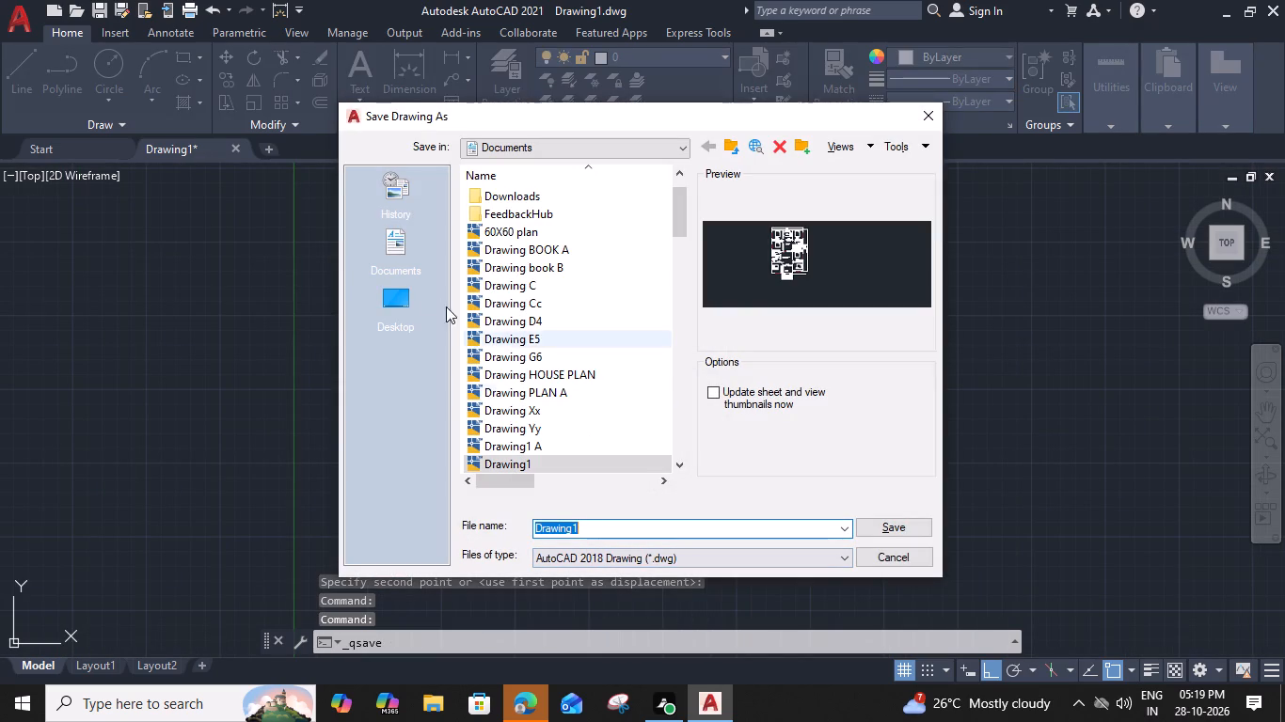
key("BackSpace")
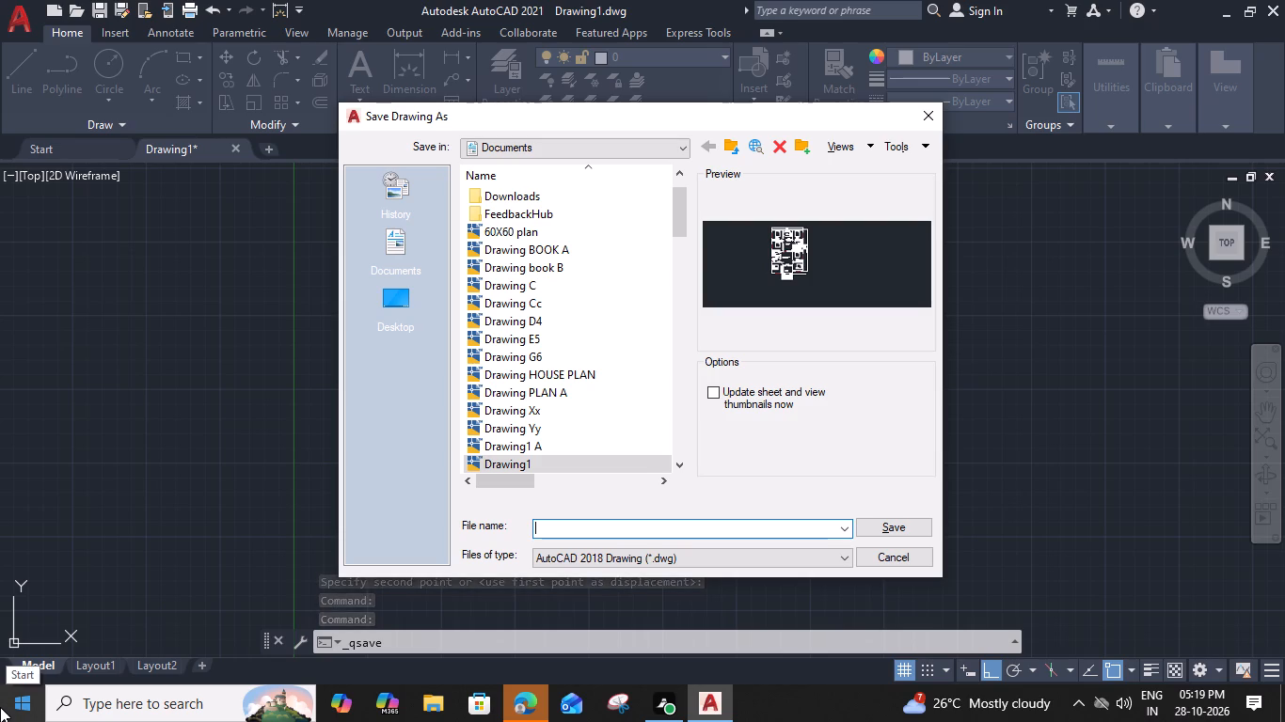
key("h")
type("OUSE")
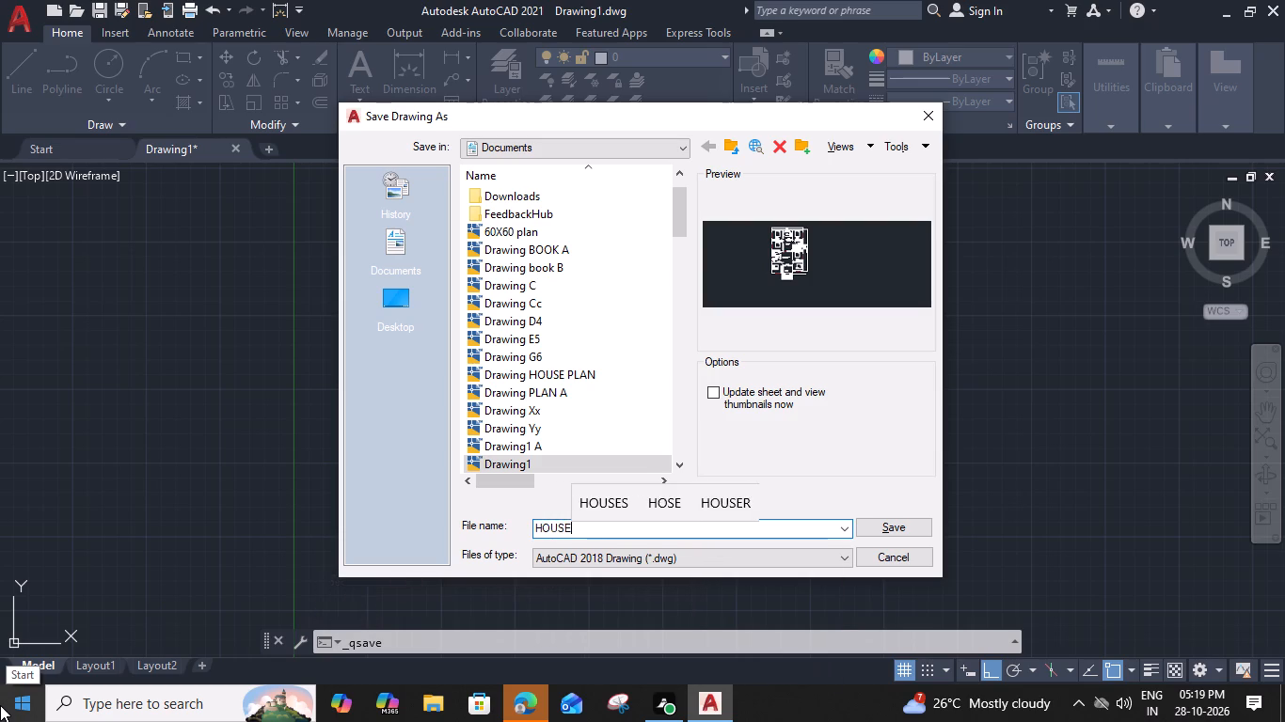
key("BackSpace")
key("BackSpace")
key("BackSpace")
key("BackSpace")
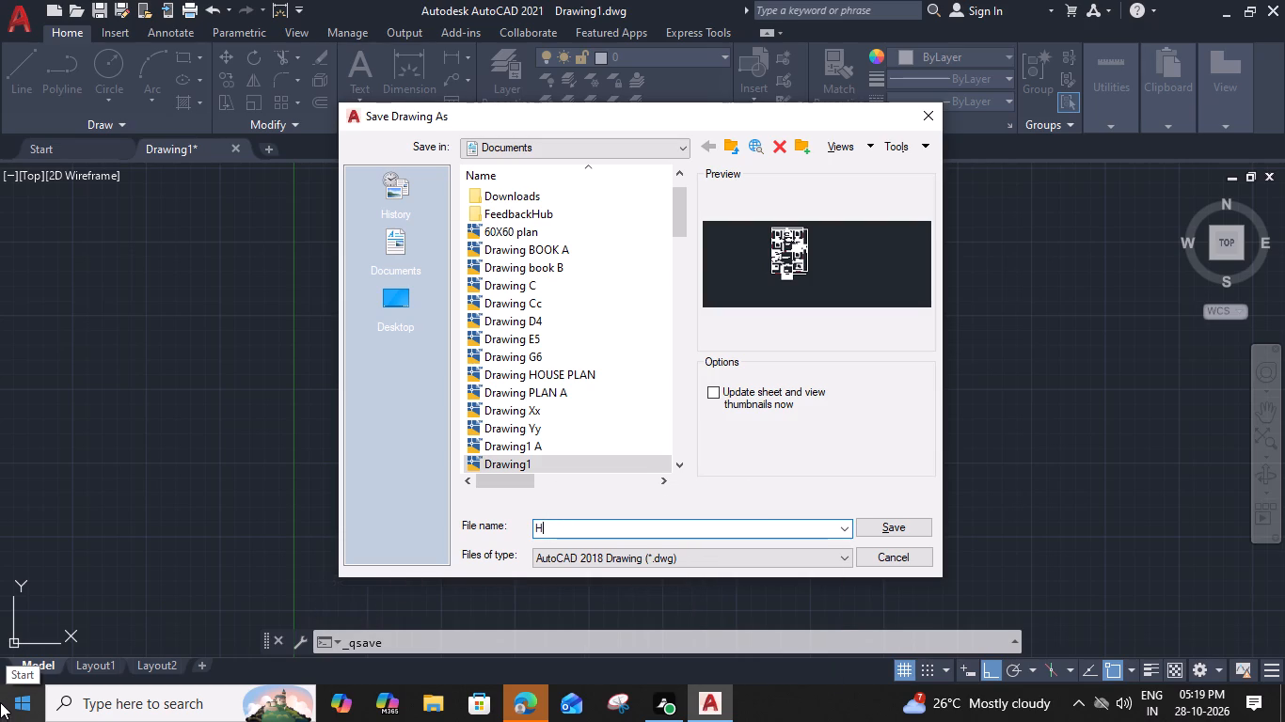
key("o")
key("u")
type("se")
key("space")
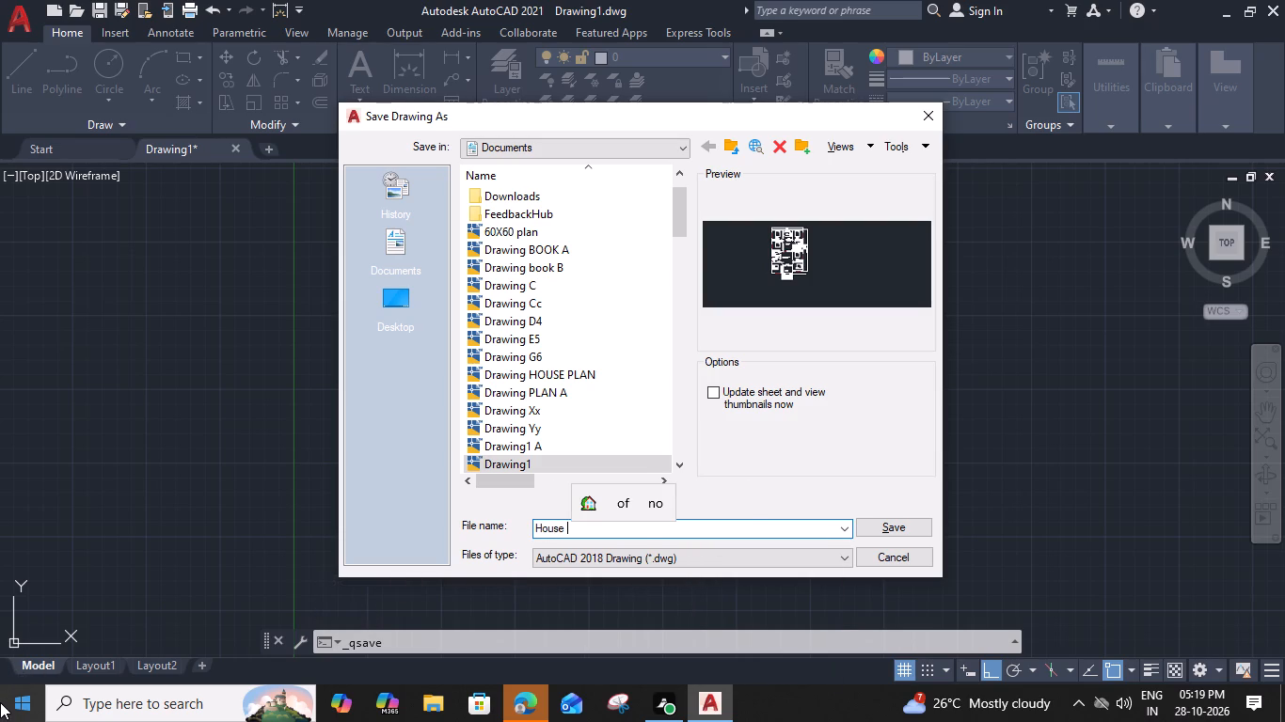
key("a")
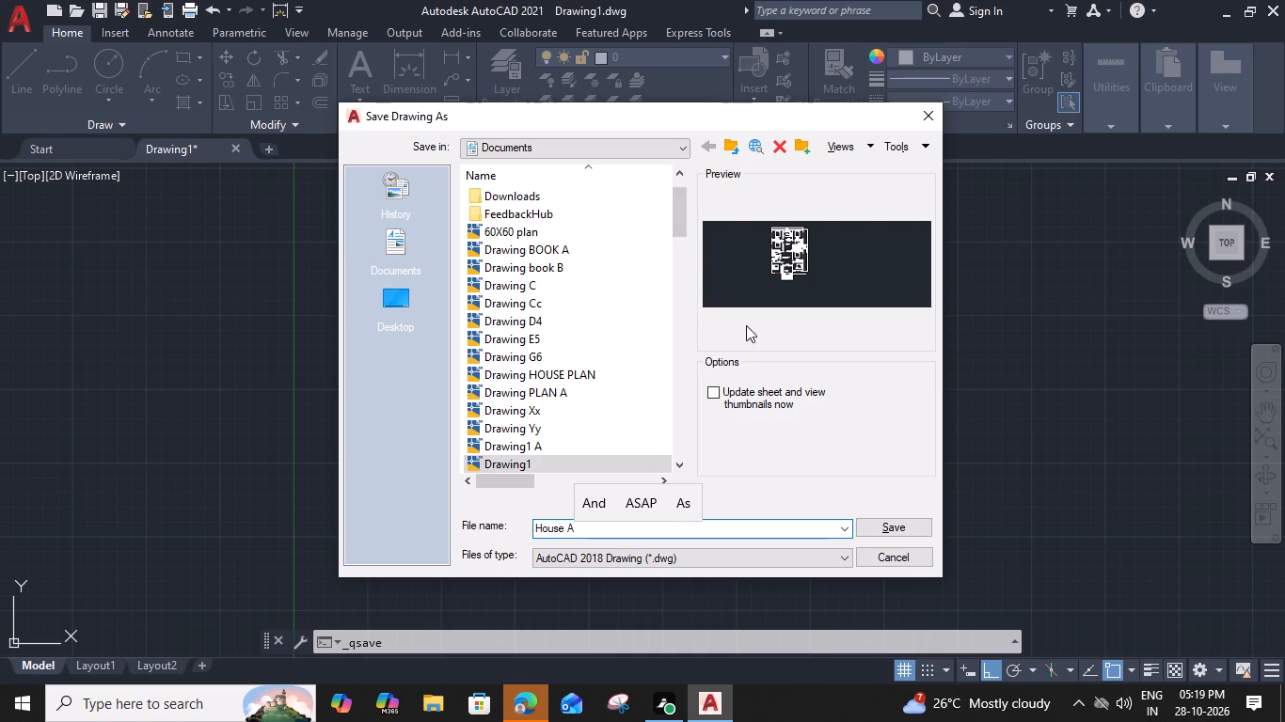
left_click(888, 526)
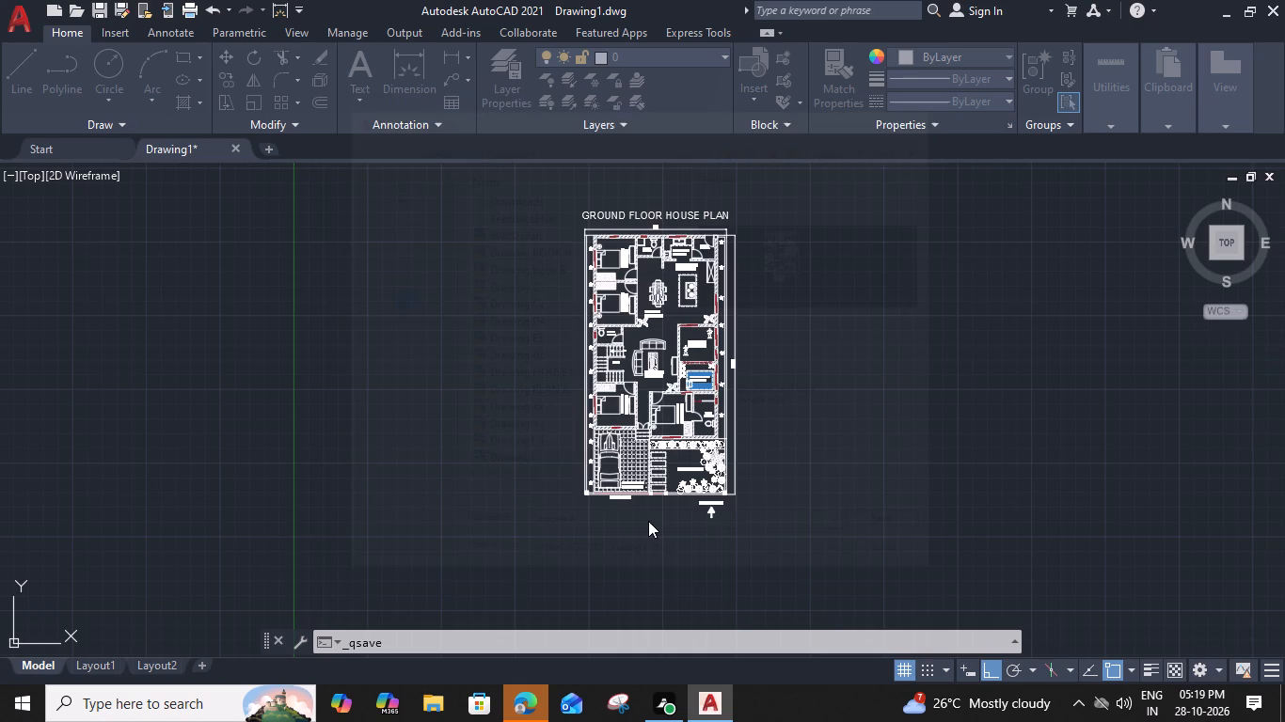
Start a plot with AutoCAD PDF (High Quality Print).pc3 as the plotter and centre the plot on the paper.
type("PLOT")
key("space")
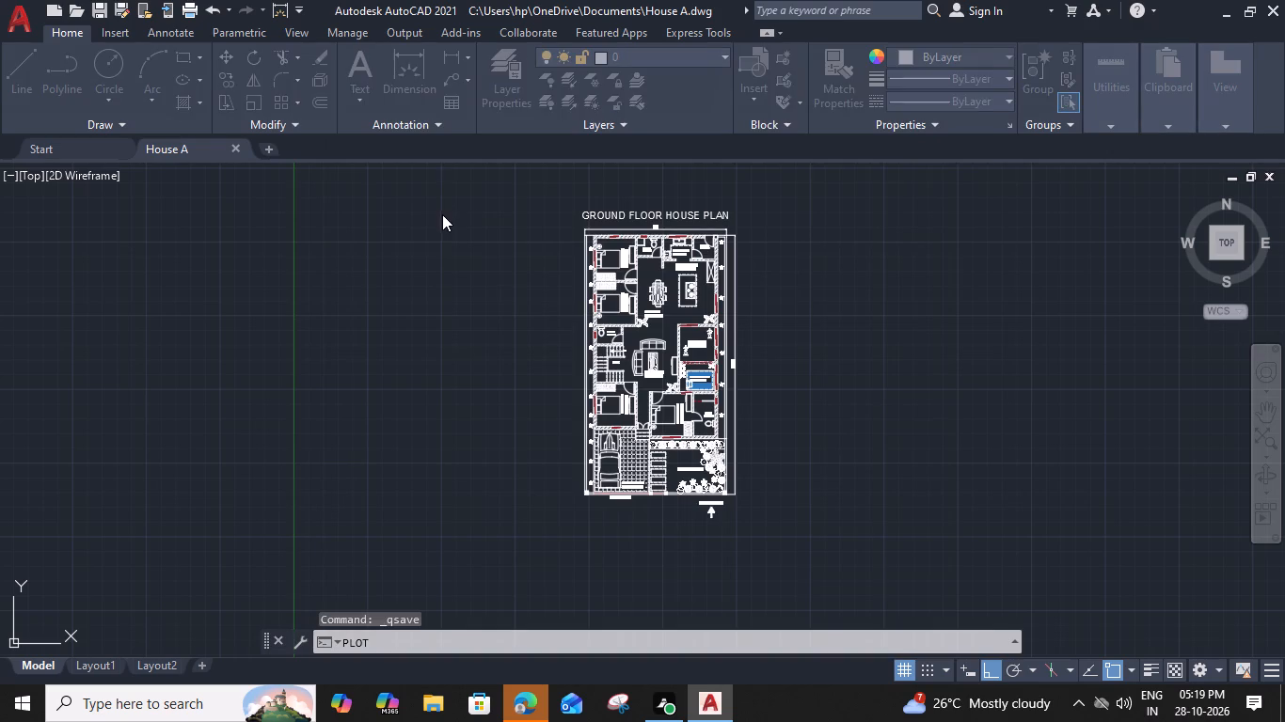
left_click(646, 209)
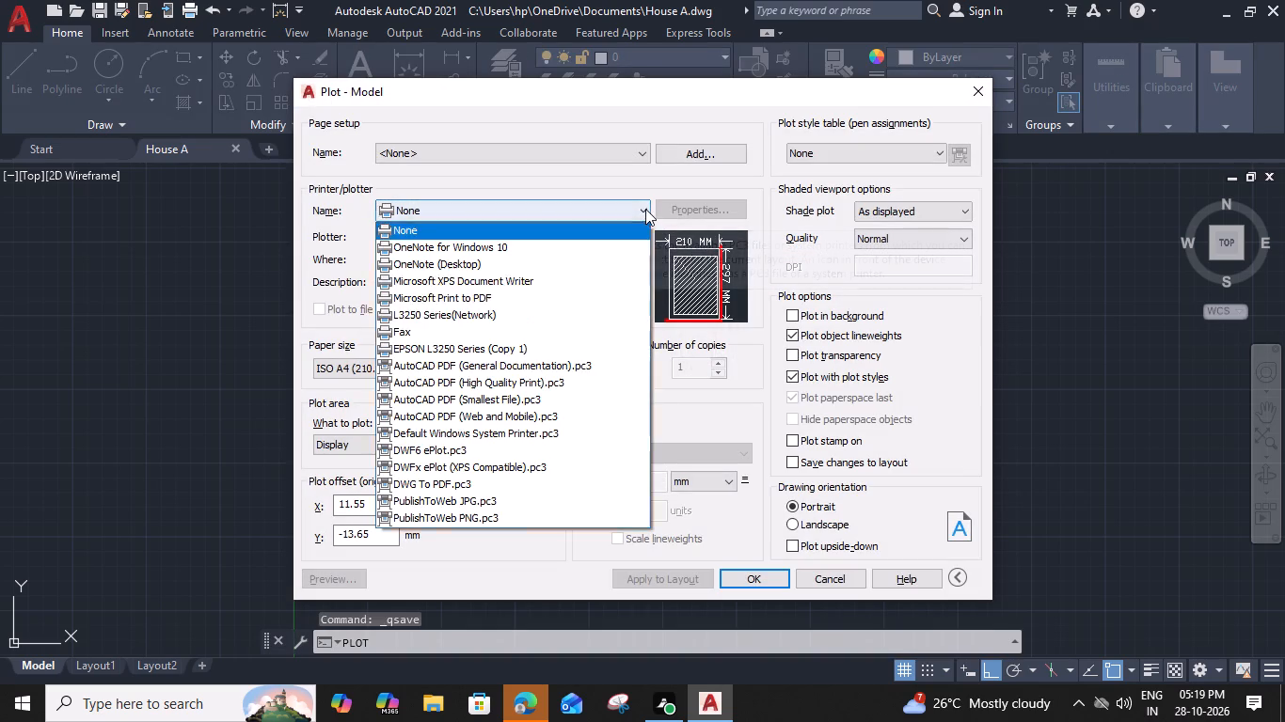
left_click(555, 386)
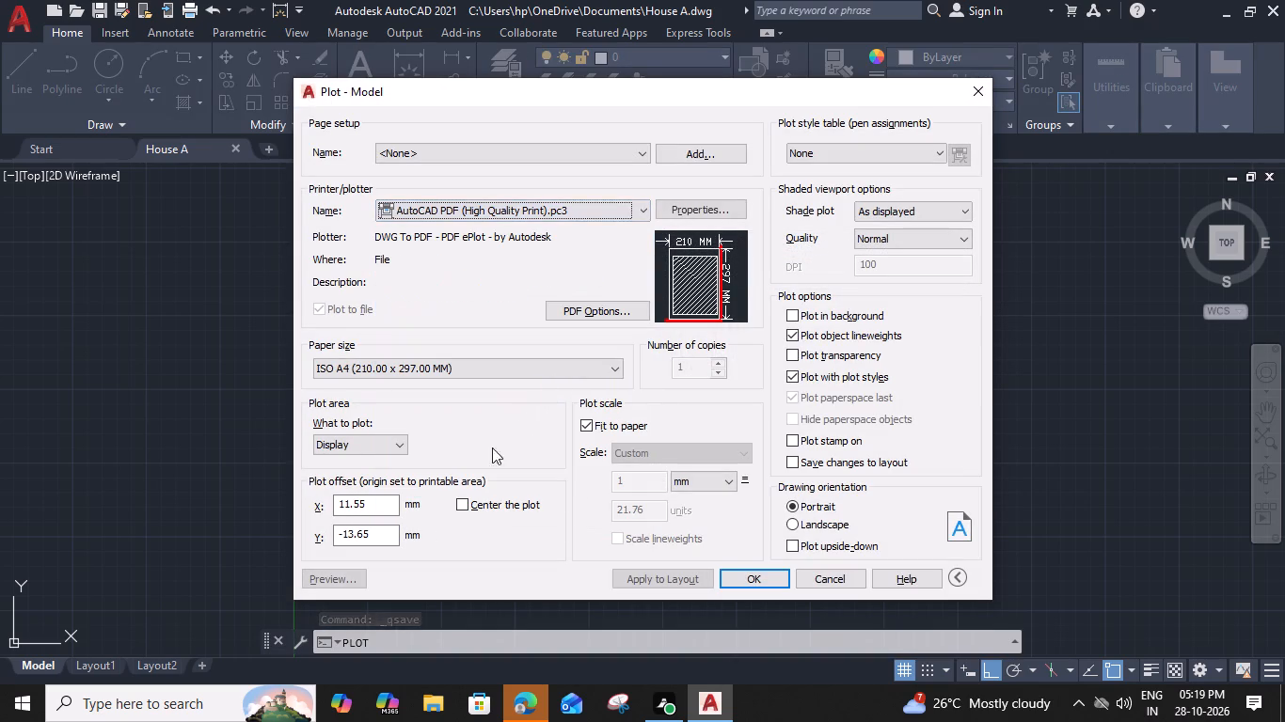
left_click(460, 498)
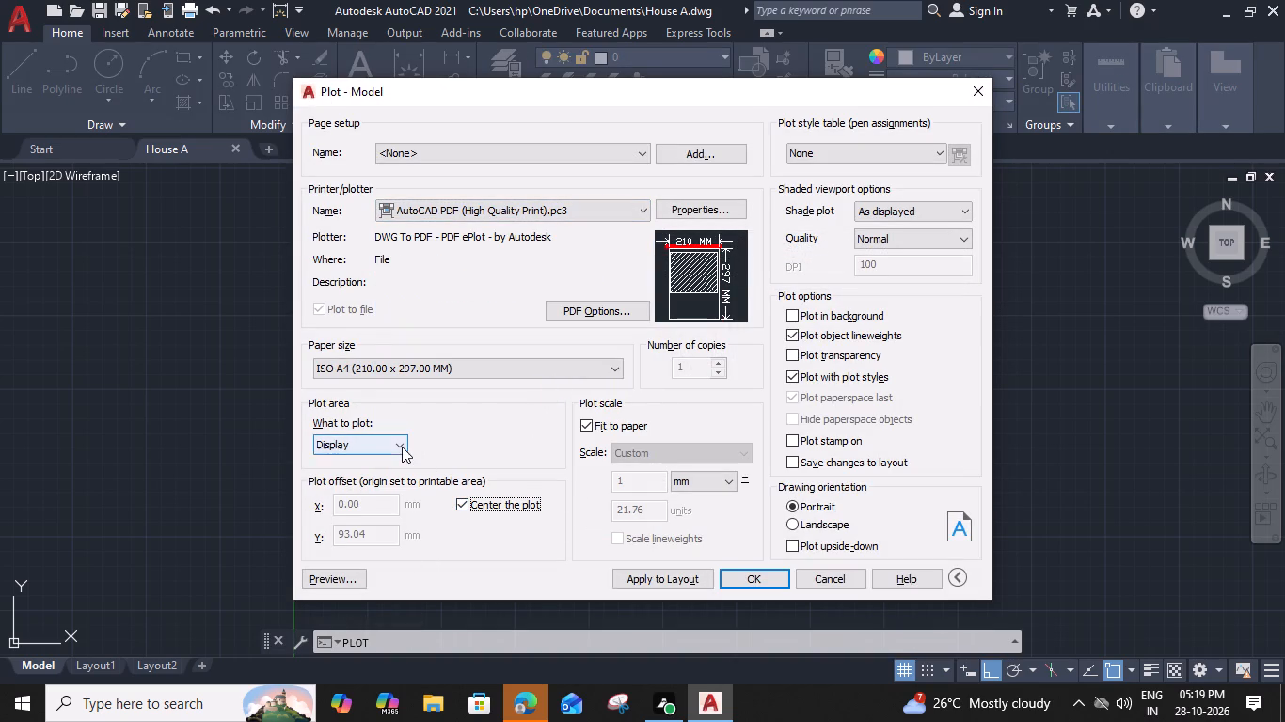
Set the plot area to a window enclosing the GROUND FLOOR HOUSE PLAN title, the whole plan and the north-face arrow.
left_click(402, 447)
left_click(385, 499)
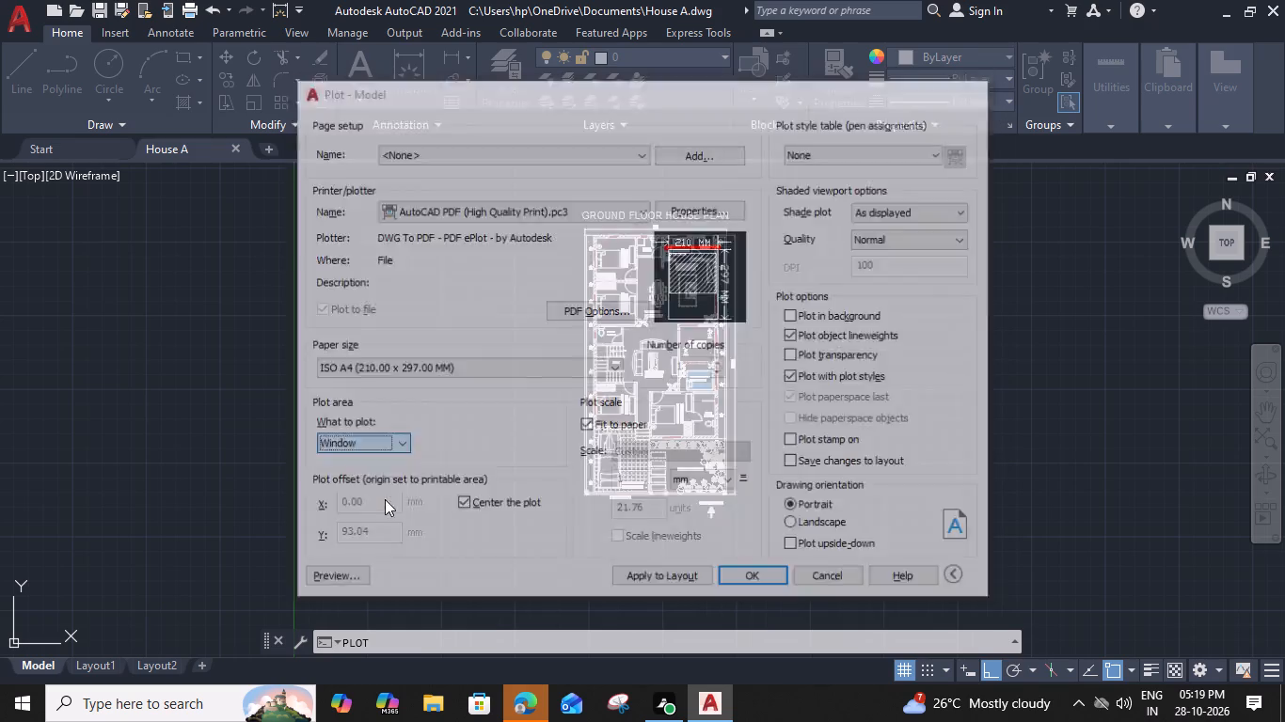
scroll(555, 205, "down", 1)
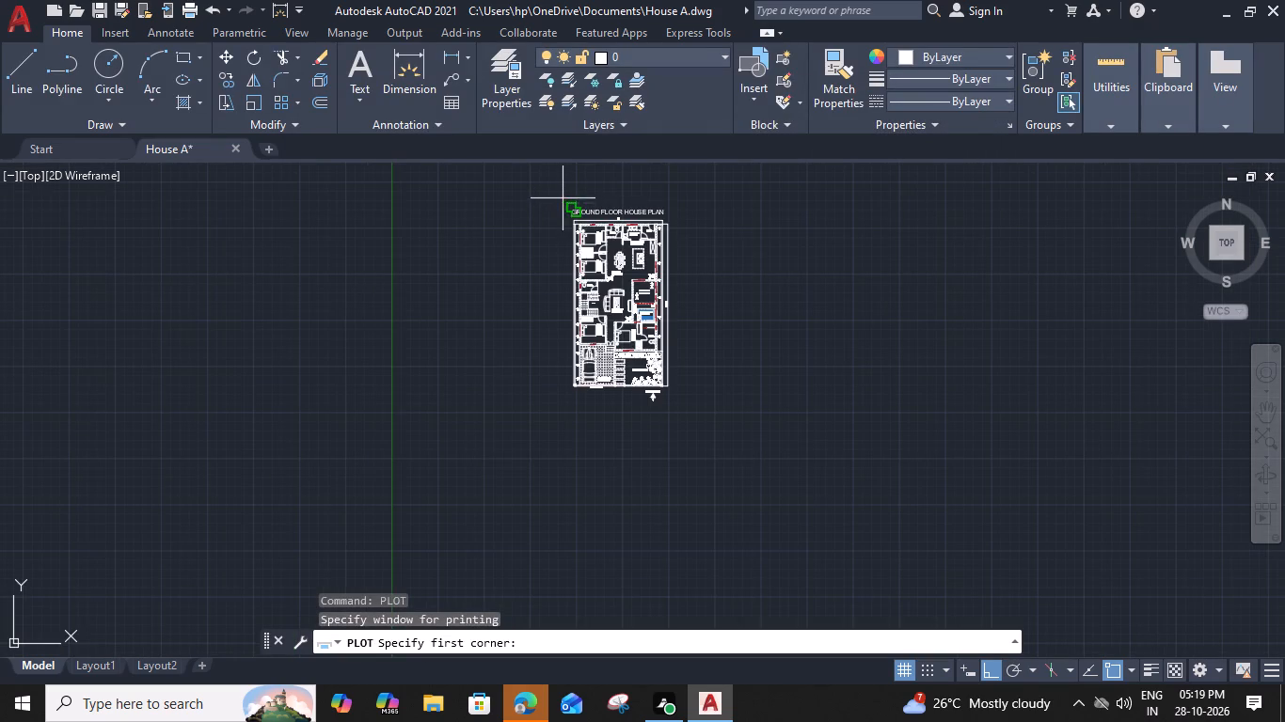
scroll(563, 196, "up", 2)
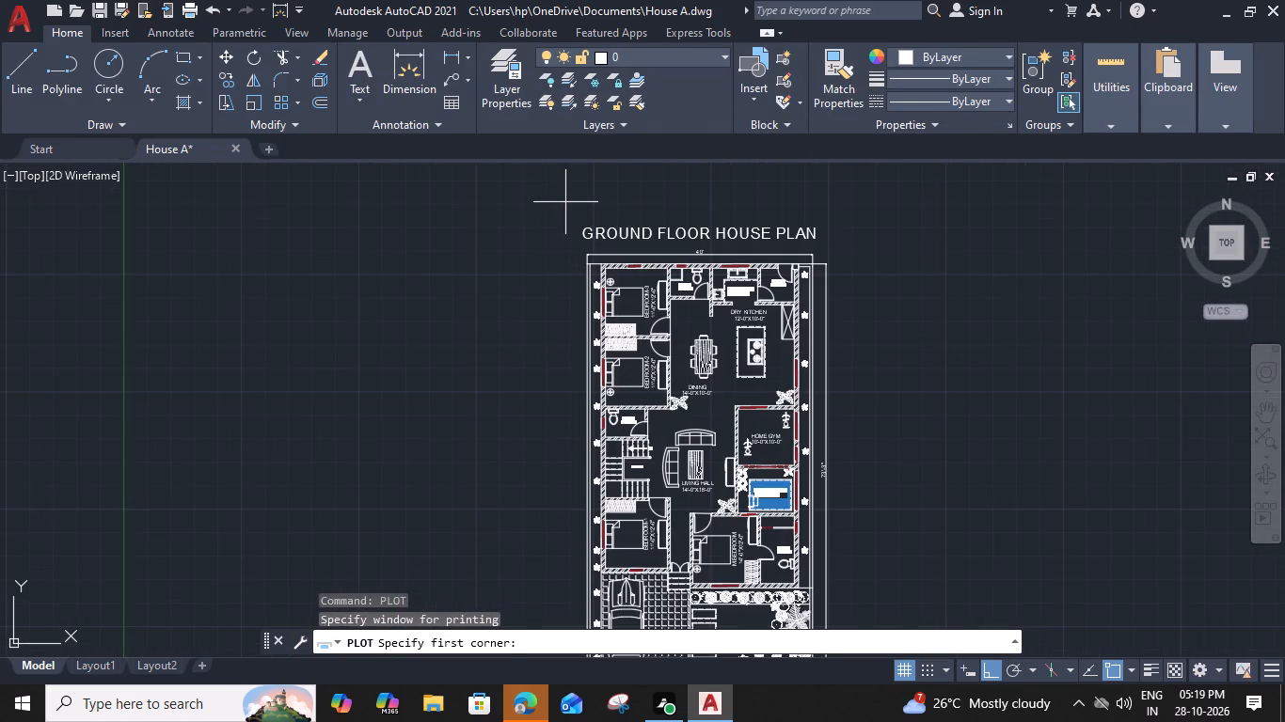
left_click(565, 202)
scroll(569, 364, "down", 3)
scroll(600, 446, "up", 3)
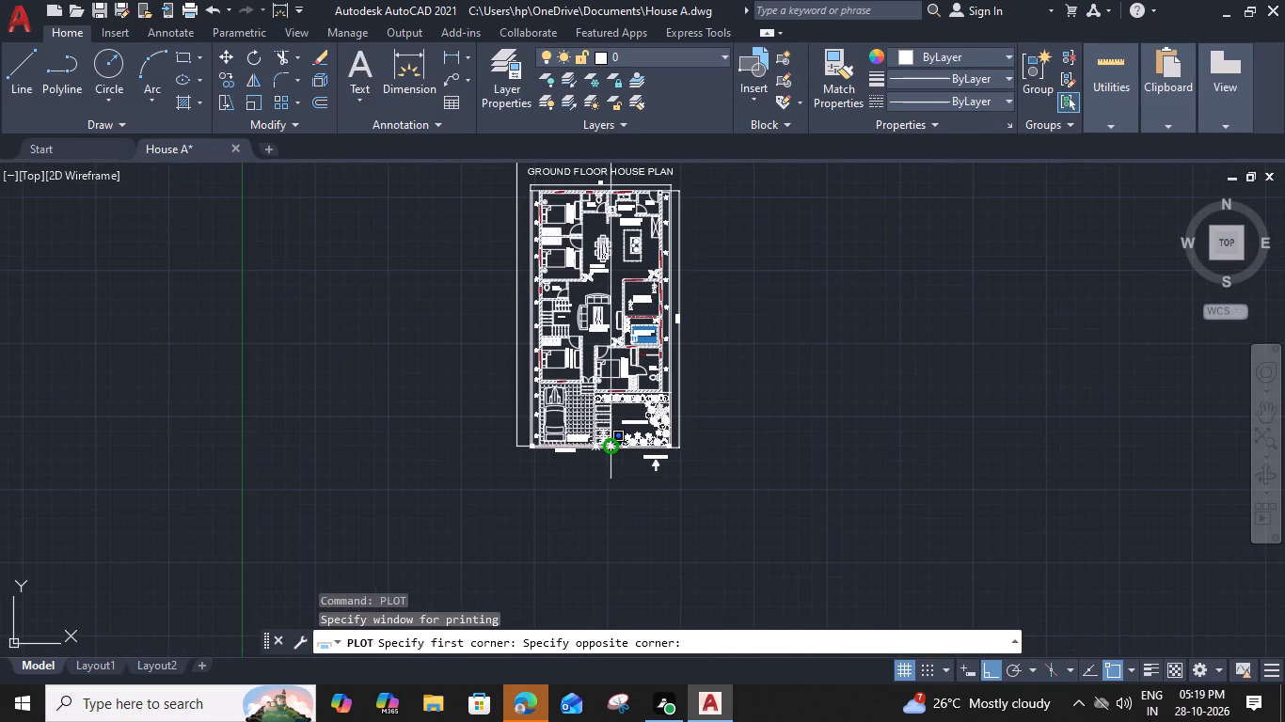
left_click(689, 476)
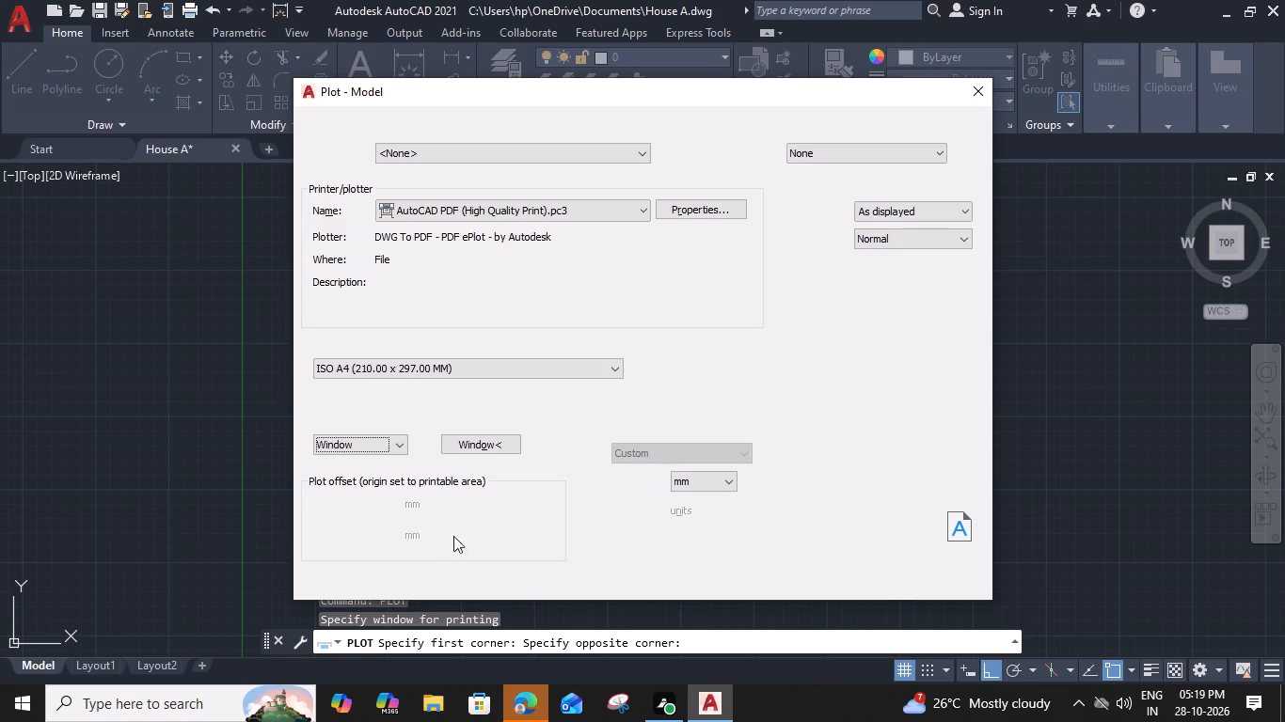
Preview the plot and examine the sheet from the title through the rooms to the front garden and gate entry.
left_click(354, 577)
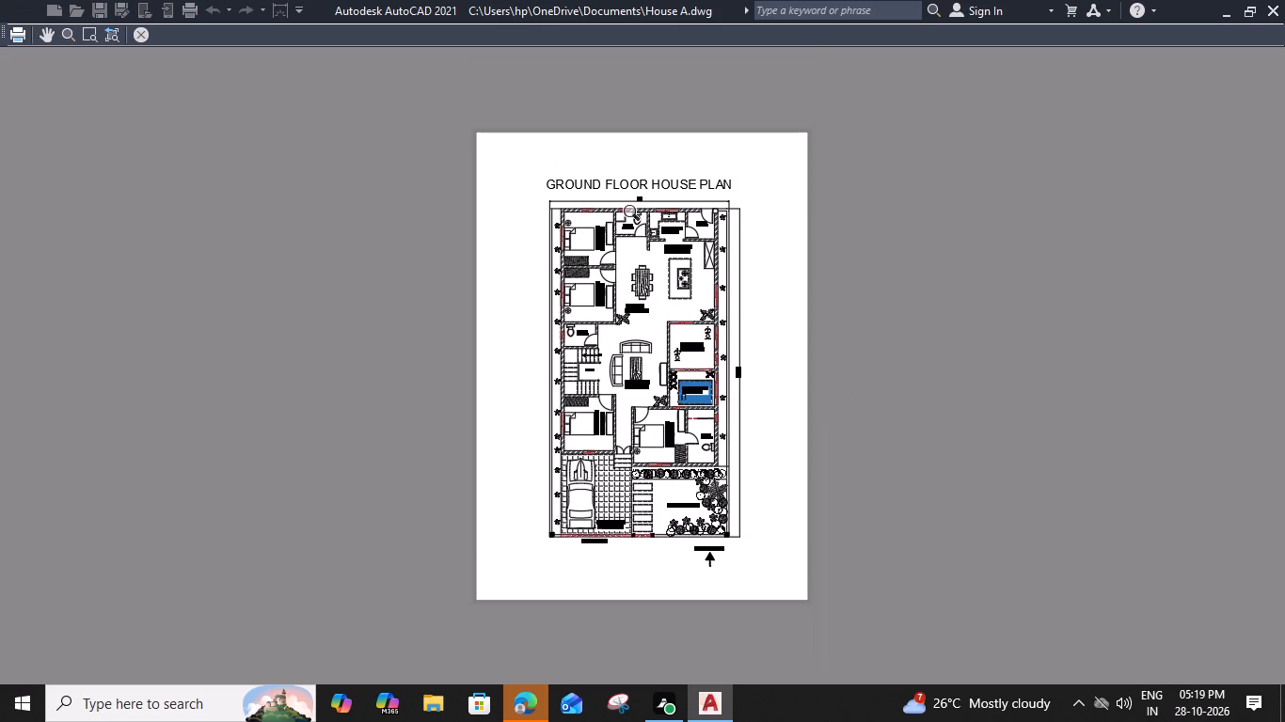
scroll(644, 188, "up", 2)
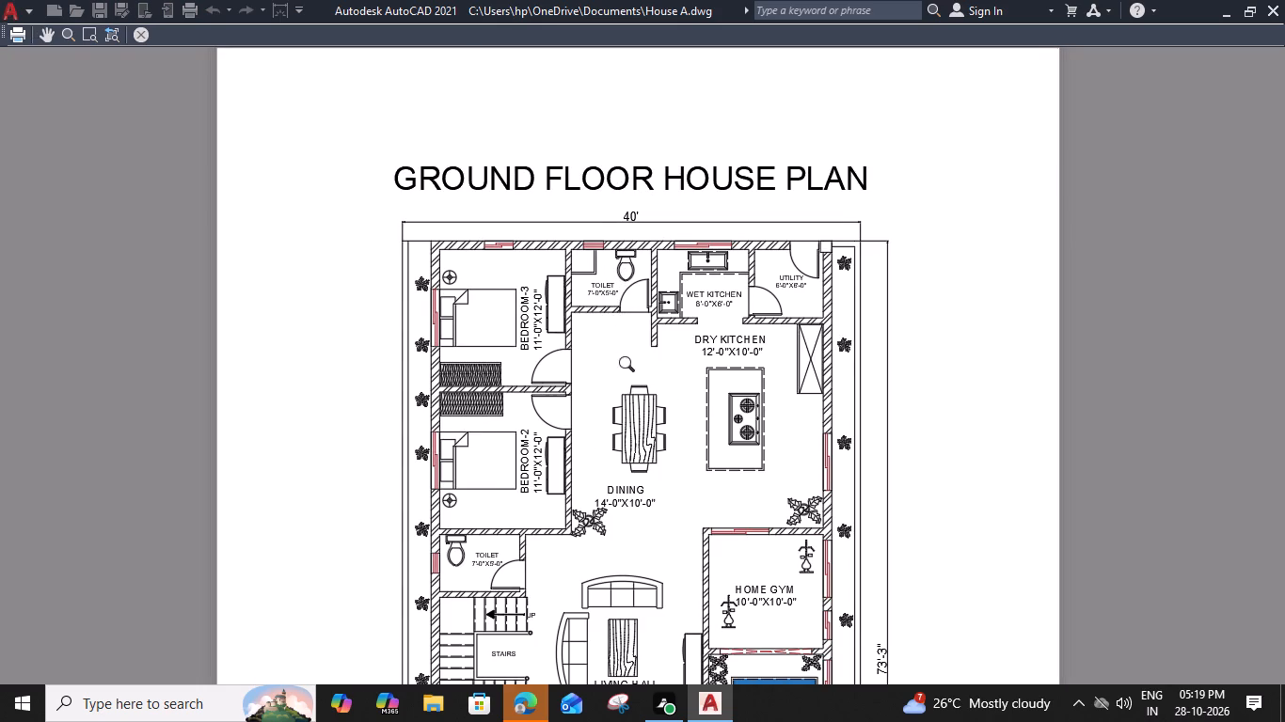
middle_click_drag(633, 367, 646, 134)
middle_click_drag(661, 367, 659, 313)
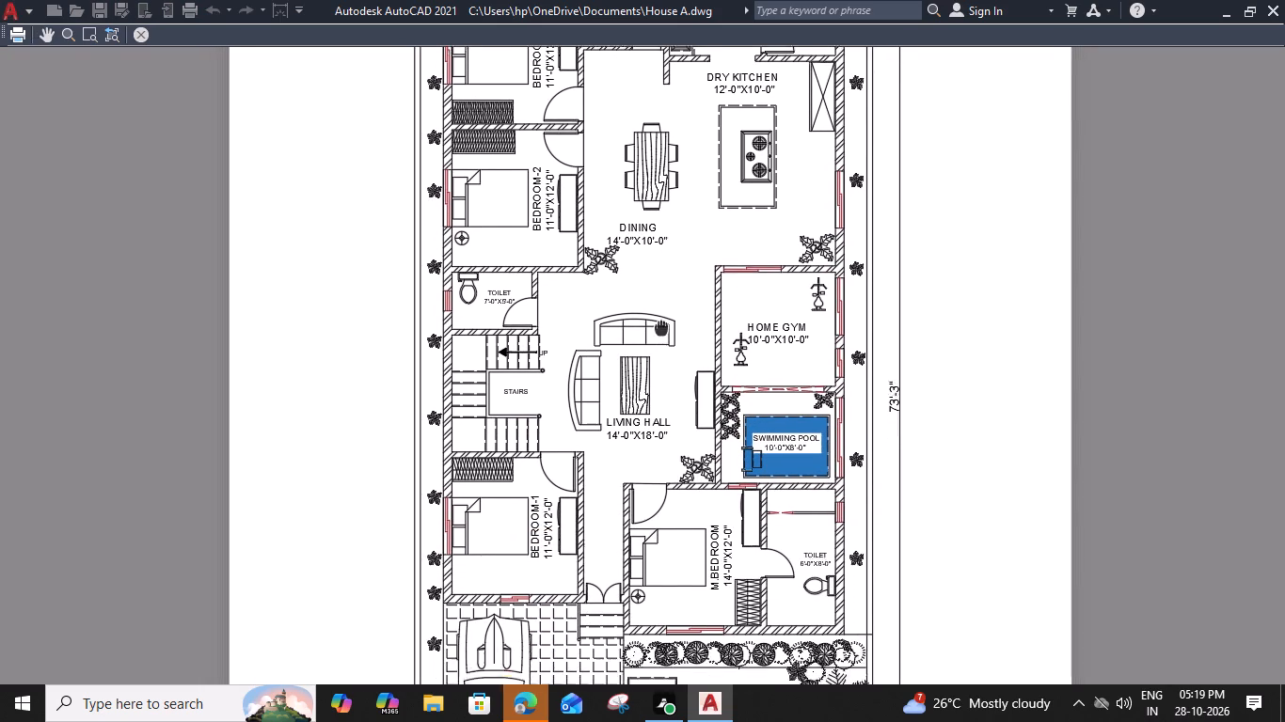
middle_click_drag(659, 313, 660, 263)
middle_click_drag(651, 389, 644, 296)
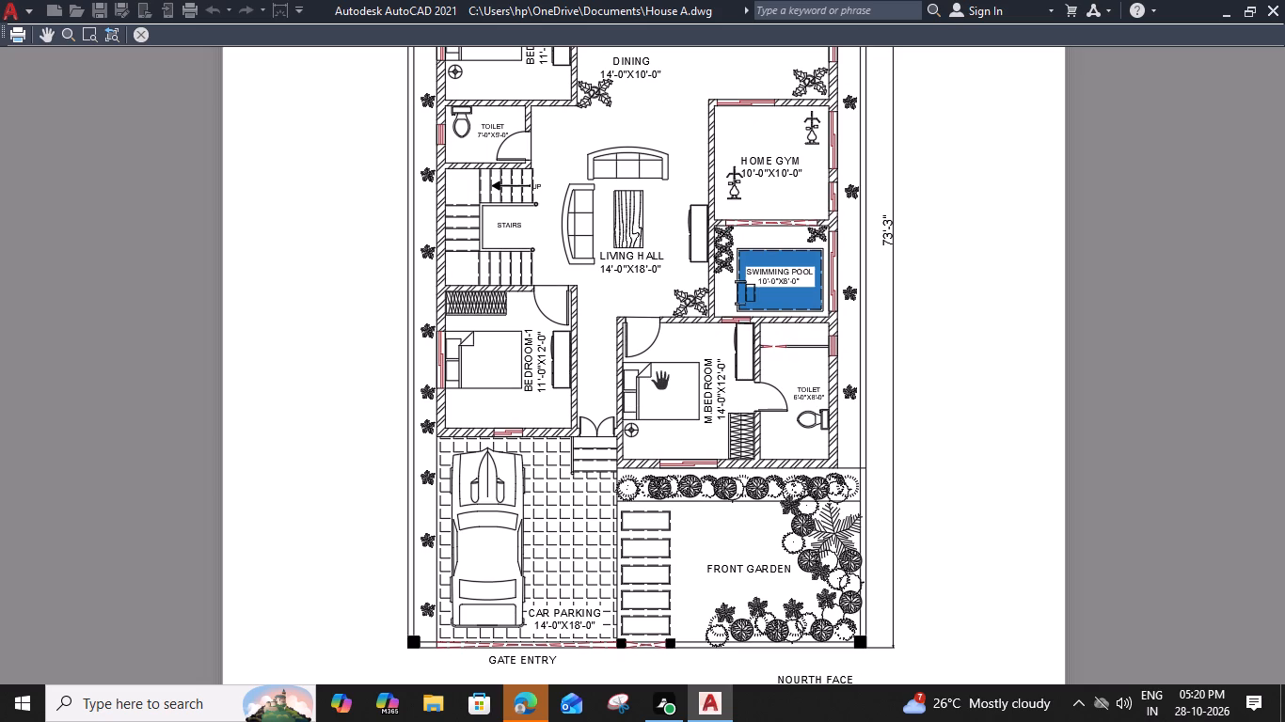
middle_click_drag(670, 458, 668, 446)
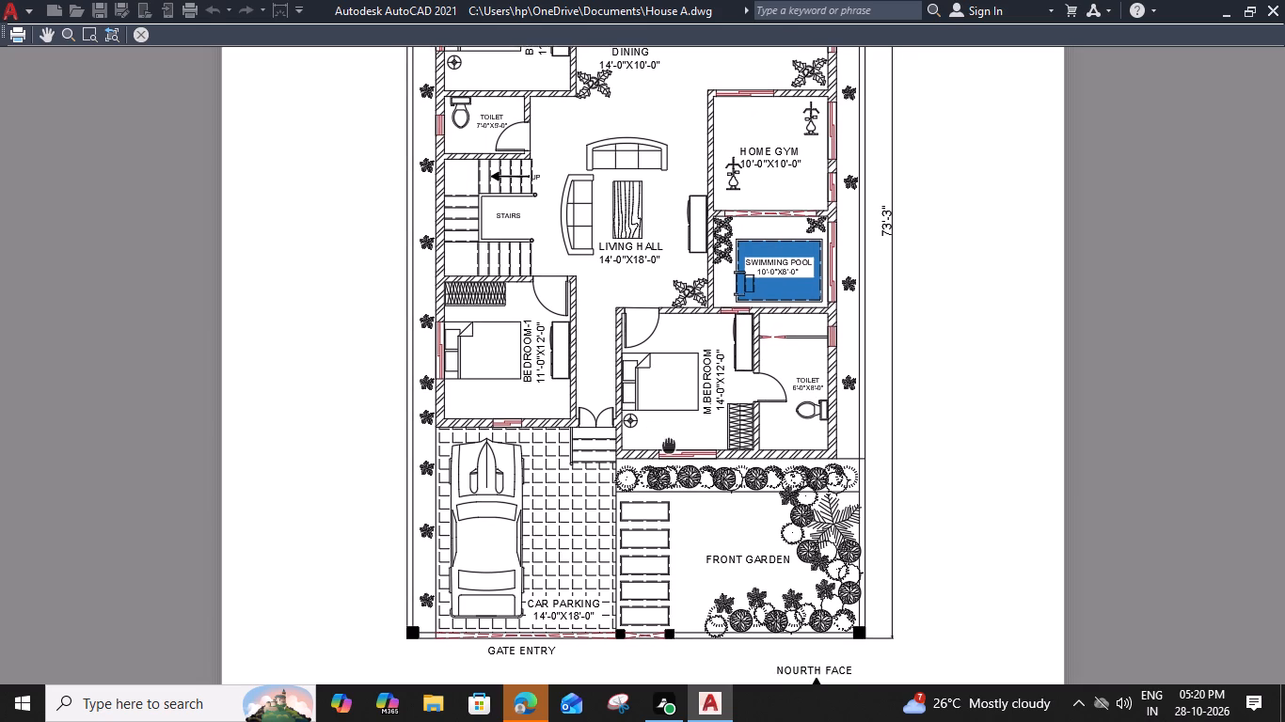
middle_click_drag(668, 446, 664, 415)
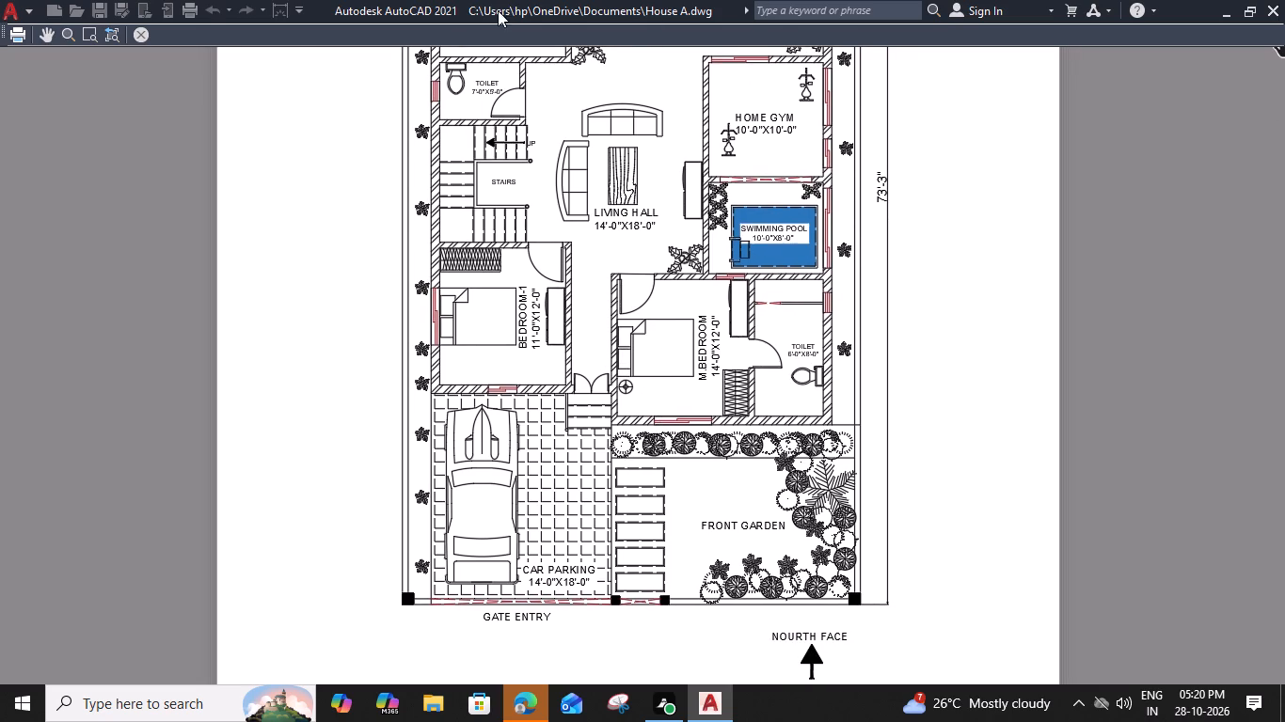
left_click(136, 31)
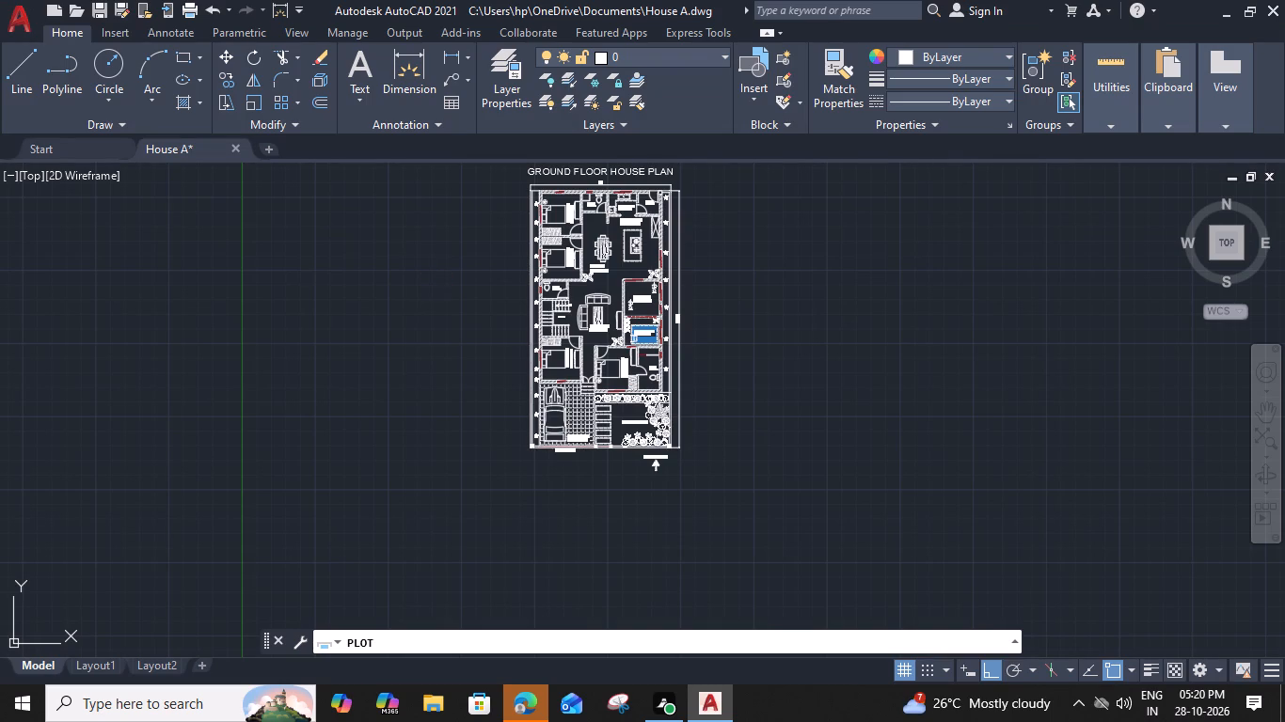
Plot the house plan to a PDF file in Documents, keeping the proposed file name.
left_click(743, 584)
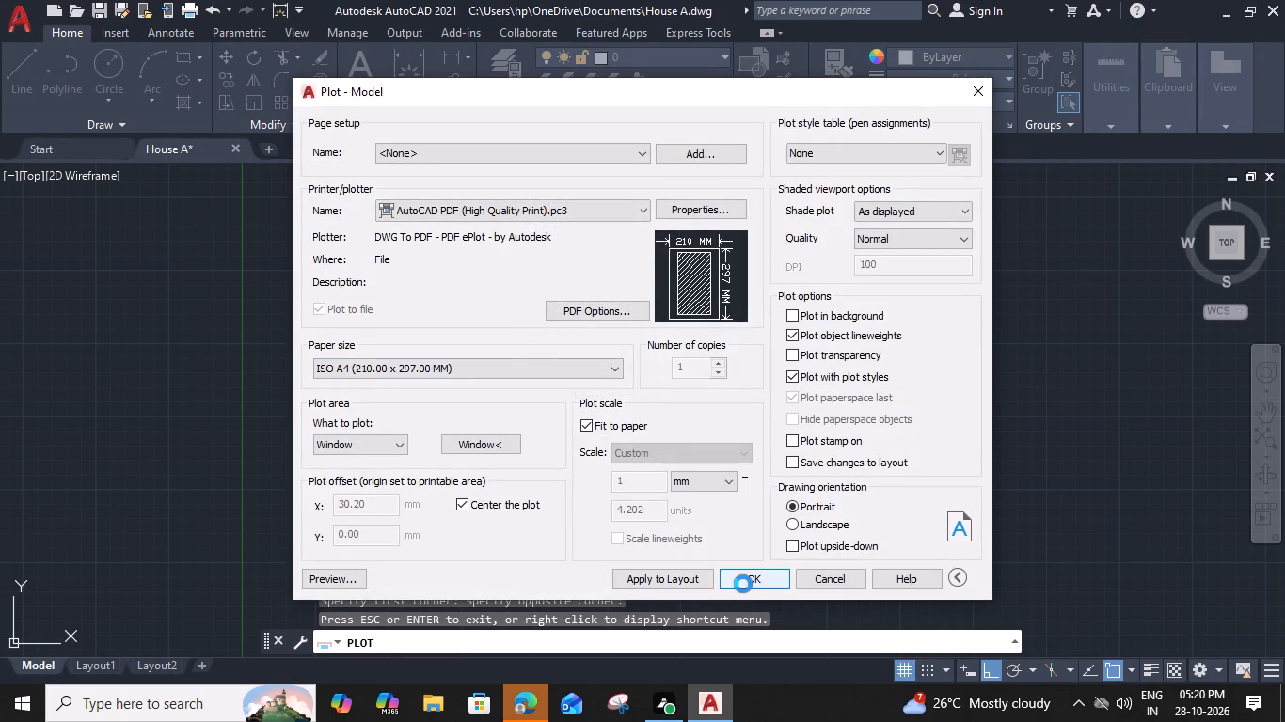
left_click(896, 526)
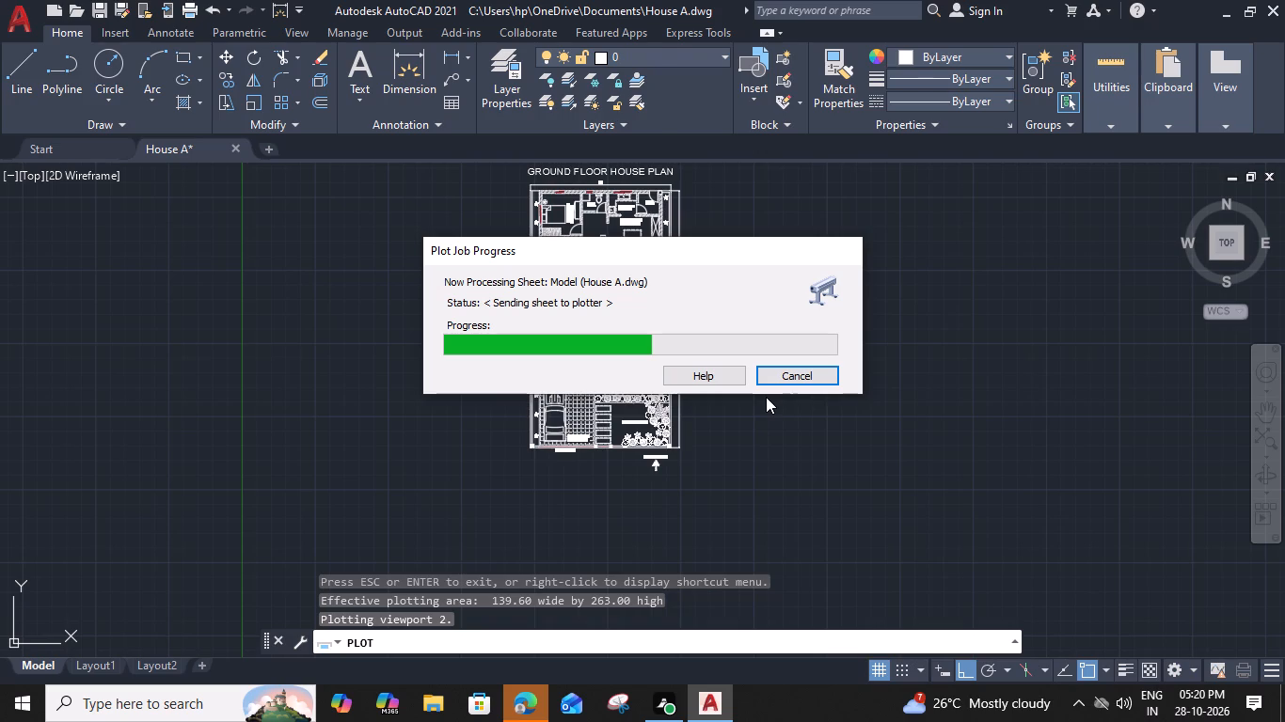
In Microsoft Edge, close the WhatsApp and ChatGPT tabs, then close the browser window showing the plotted PDF.
left_click(236, 34)
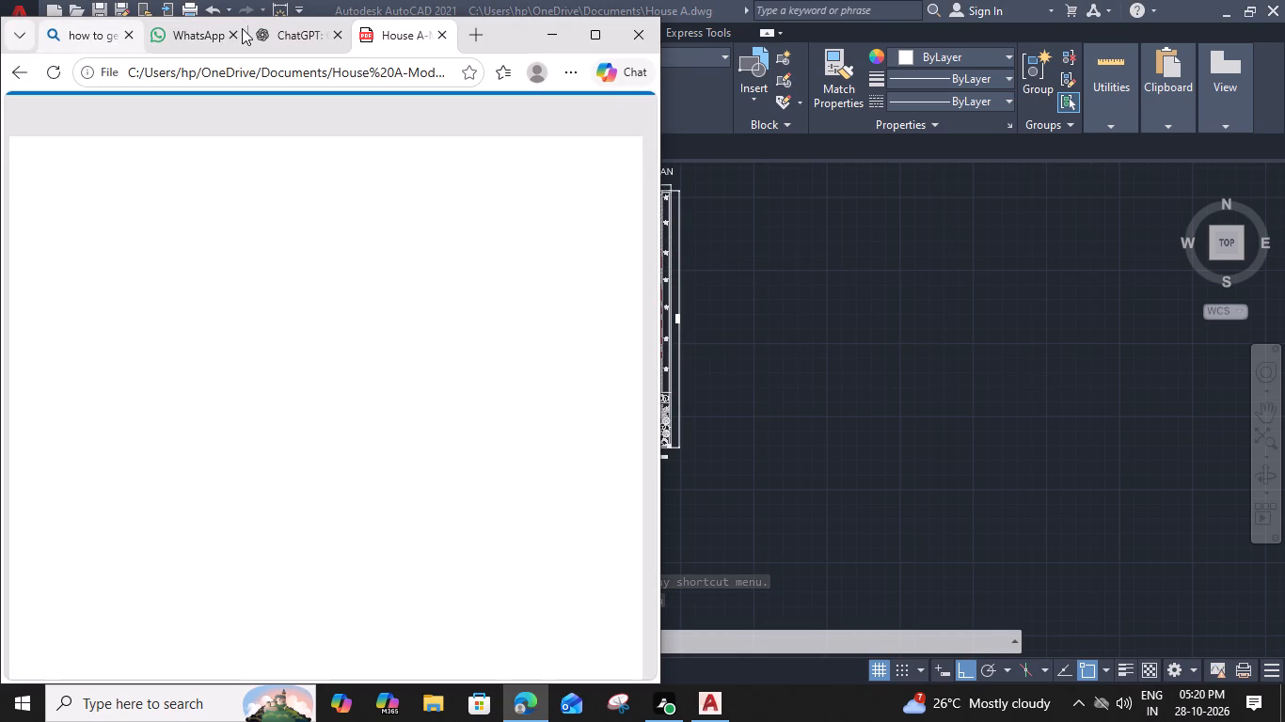
left_click(232, 33)
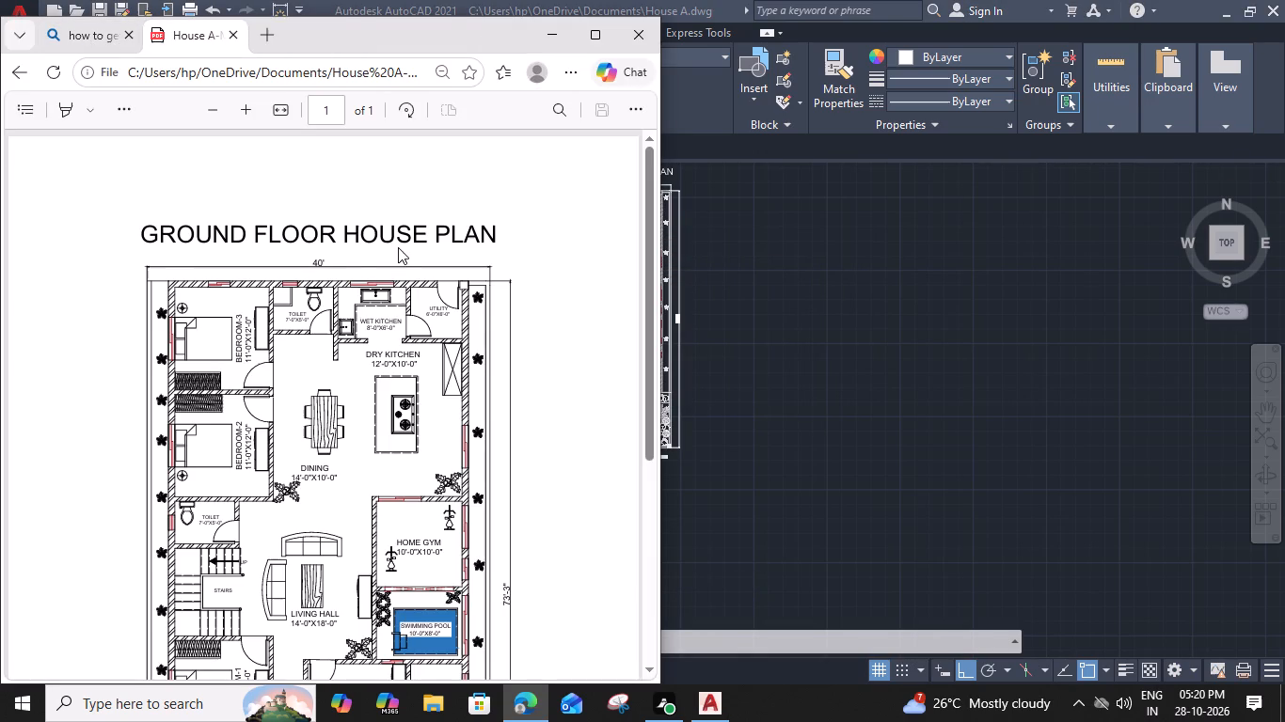
left_click(646, 25)
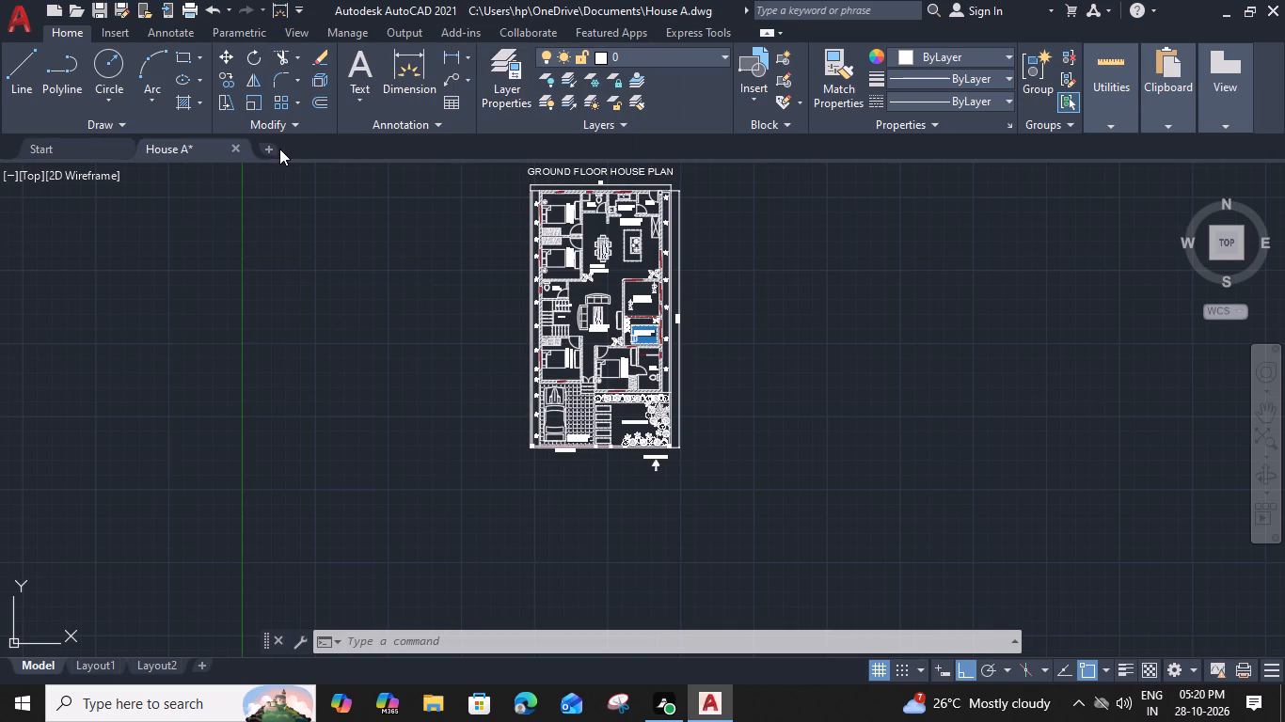
Back in AutoCAD, open a new blank drawing alongside House A.
left_click(270, 143)
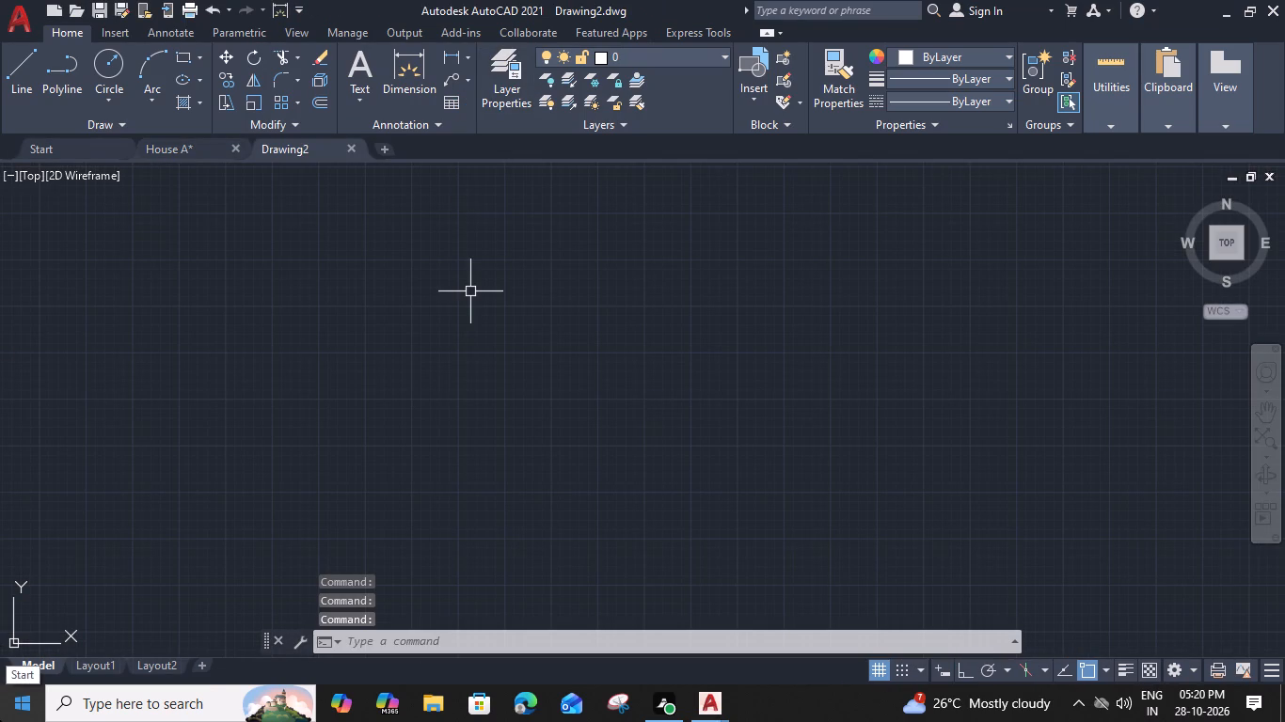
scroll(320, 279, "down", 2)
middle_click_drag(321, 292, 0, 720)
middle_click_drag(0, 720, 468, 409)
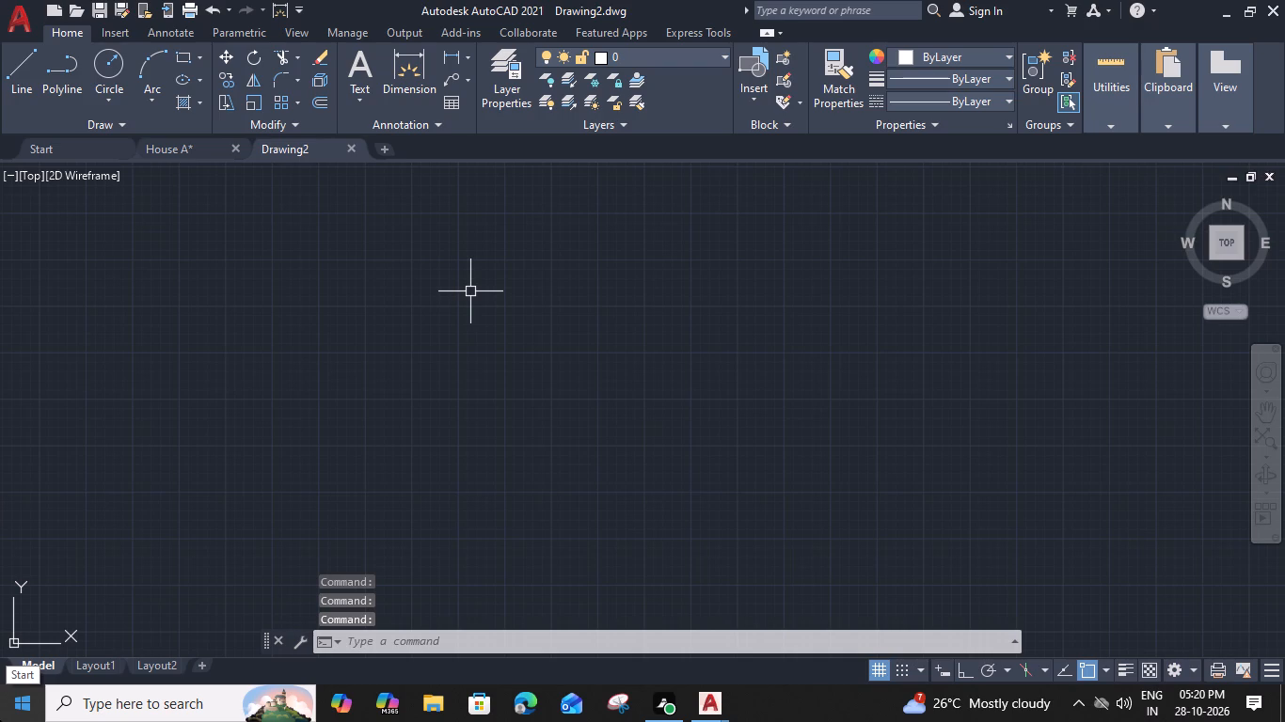
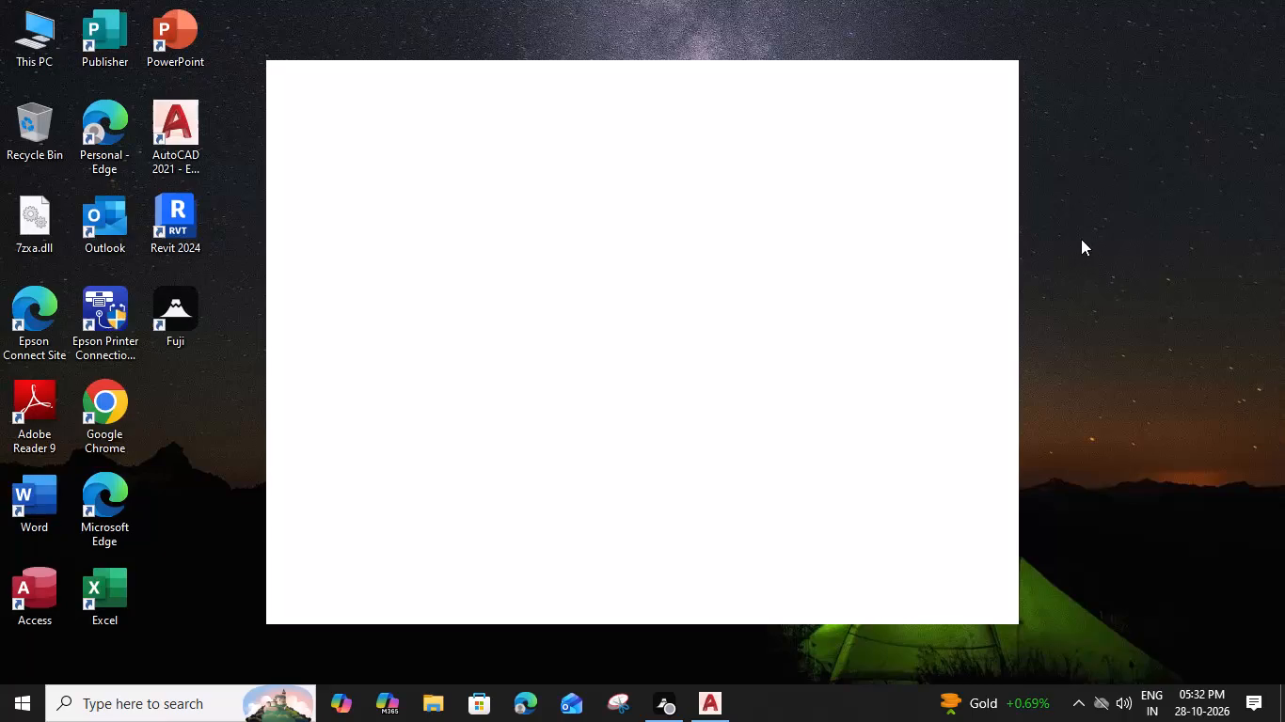
Switch from the desktop to AutoCAD, showing the wall layout in Drawing1.
left_click(1092, 295)
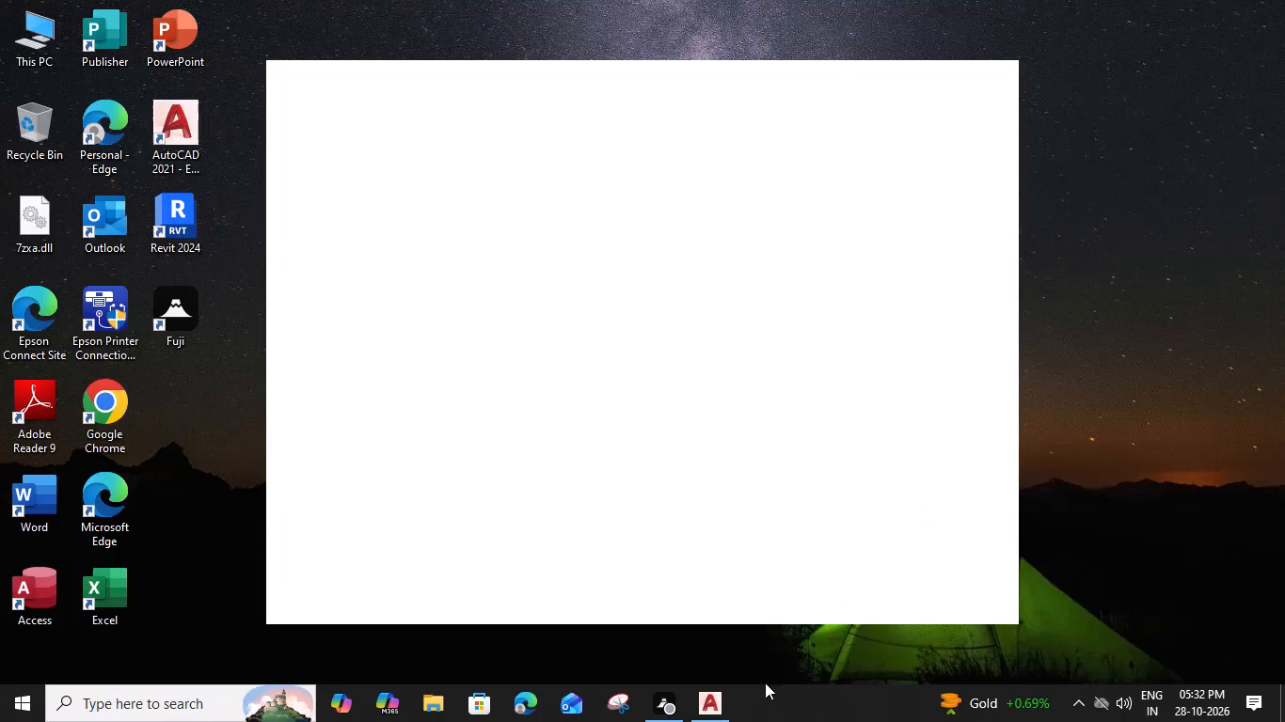
left_click(714, 711)
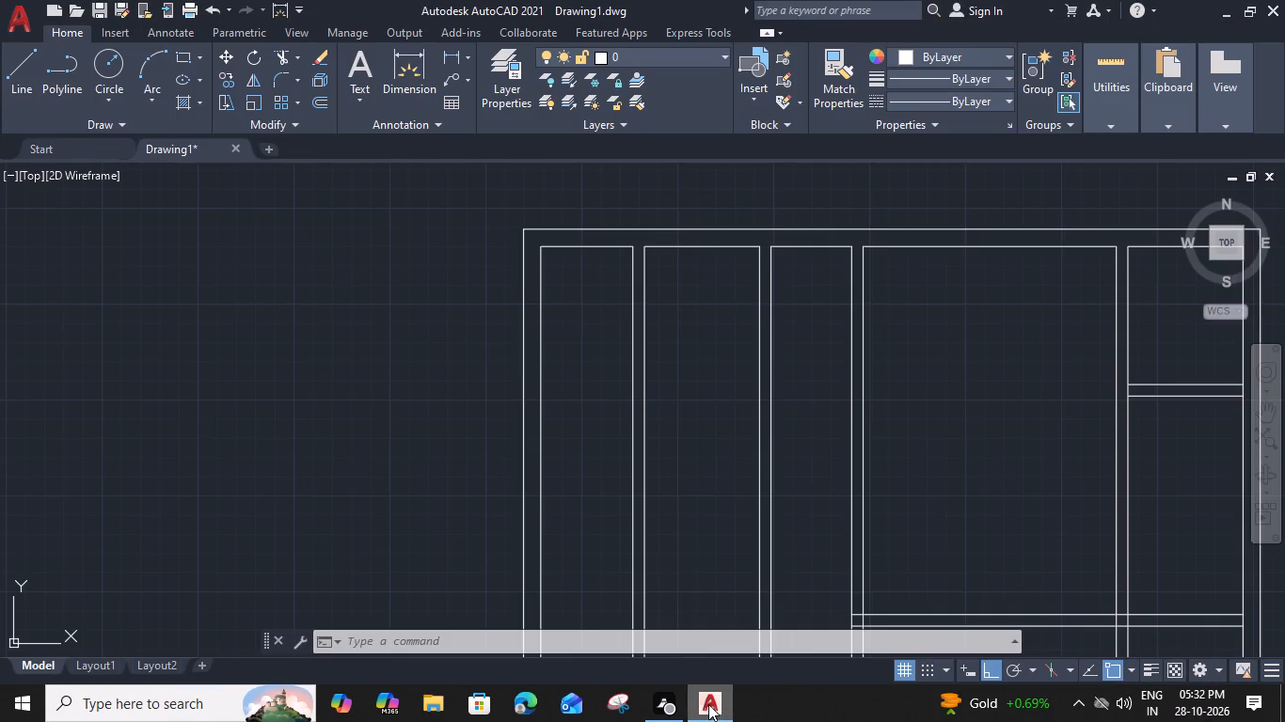
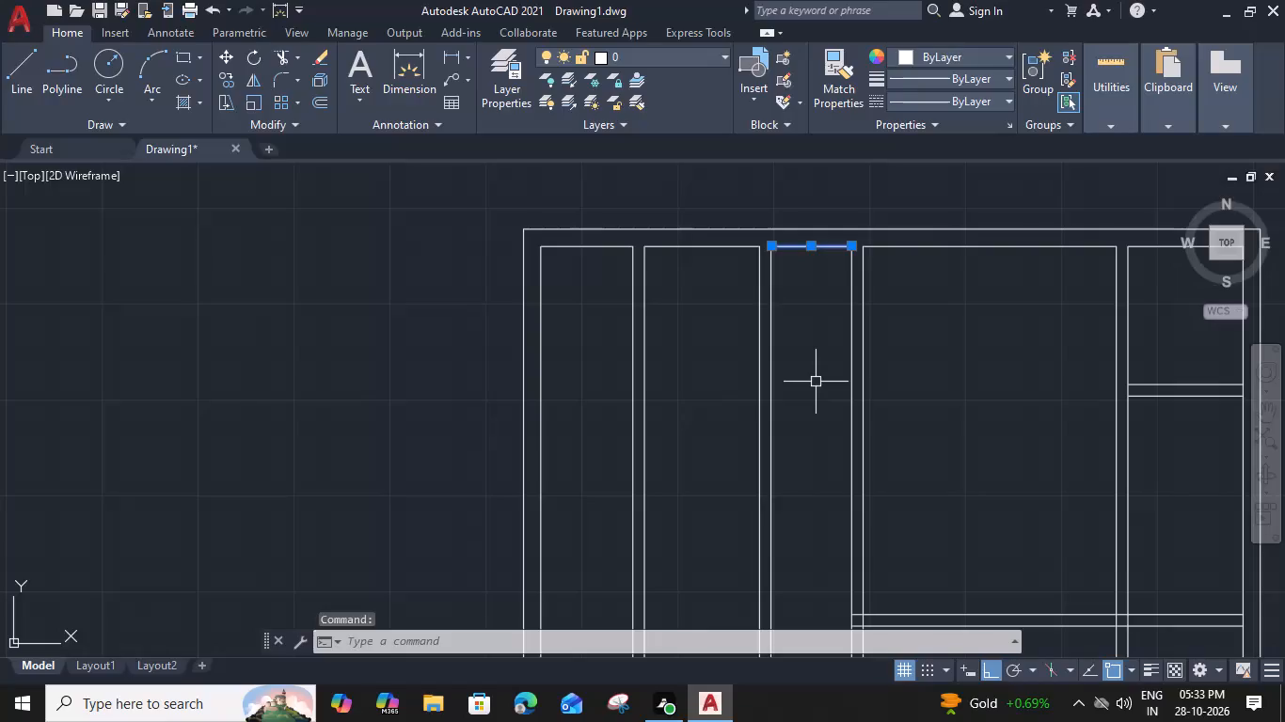
Offset the inner north wall line of the narrow third room 7' downward into the room.
key("space")
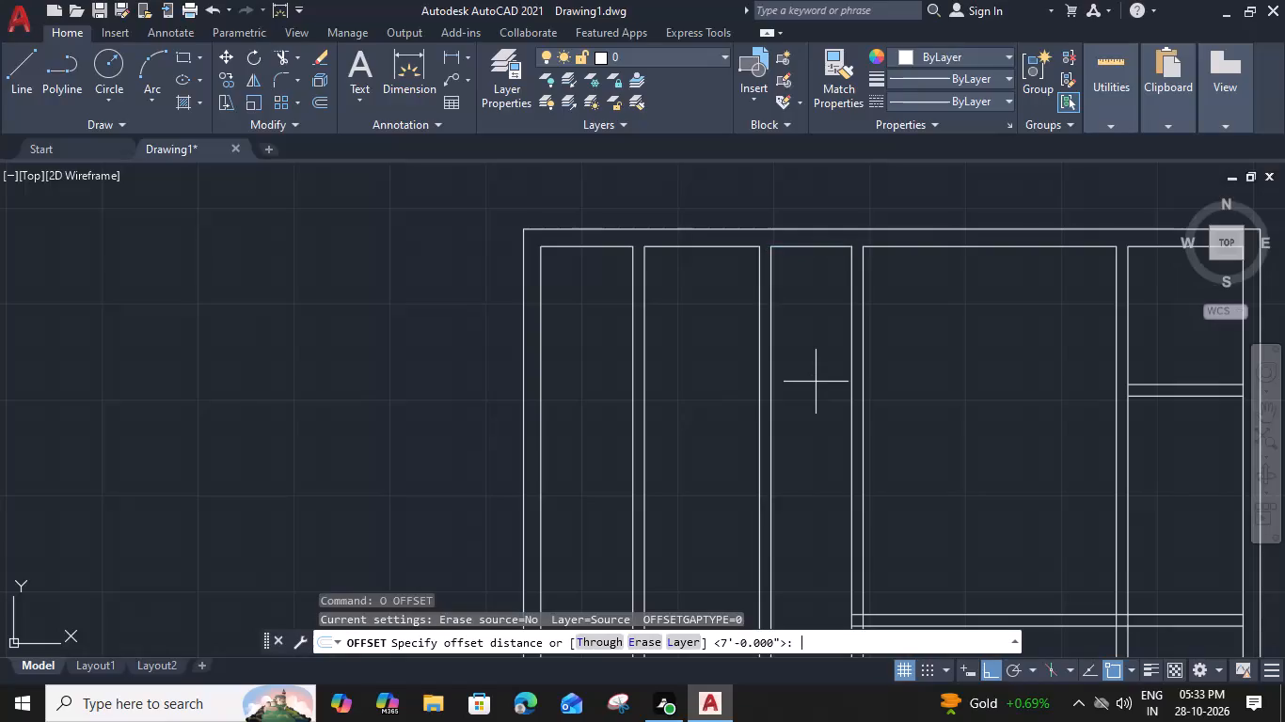
key("7")
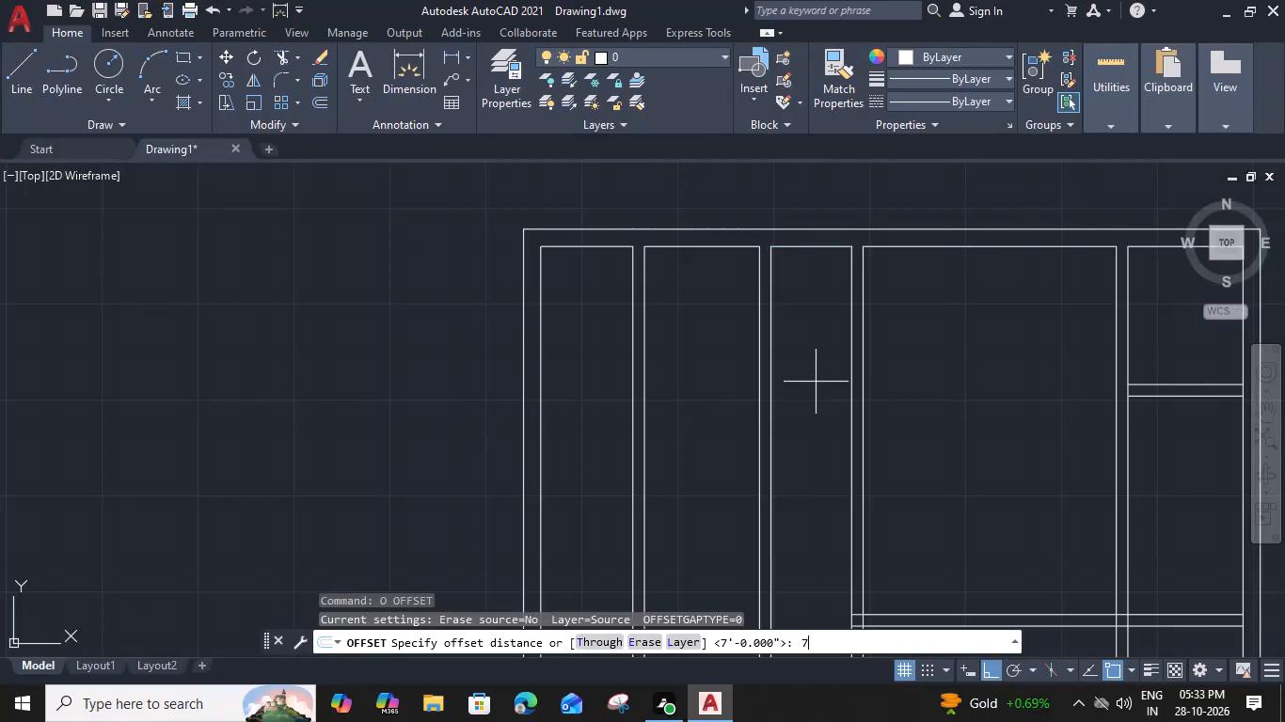
type("'")
key("space")
left_click(813, 469)
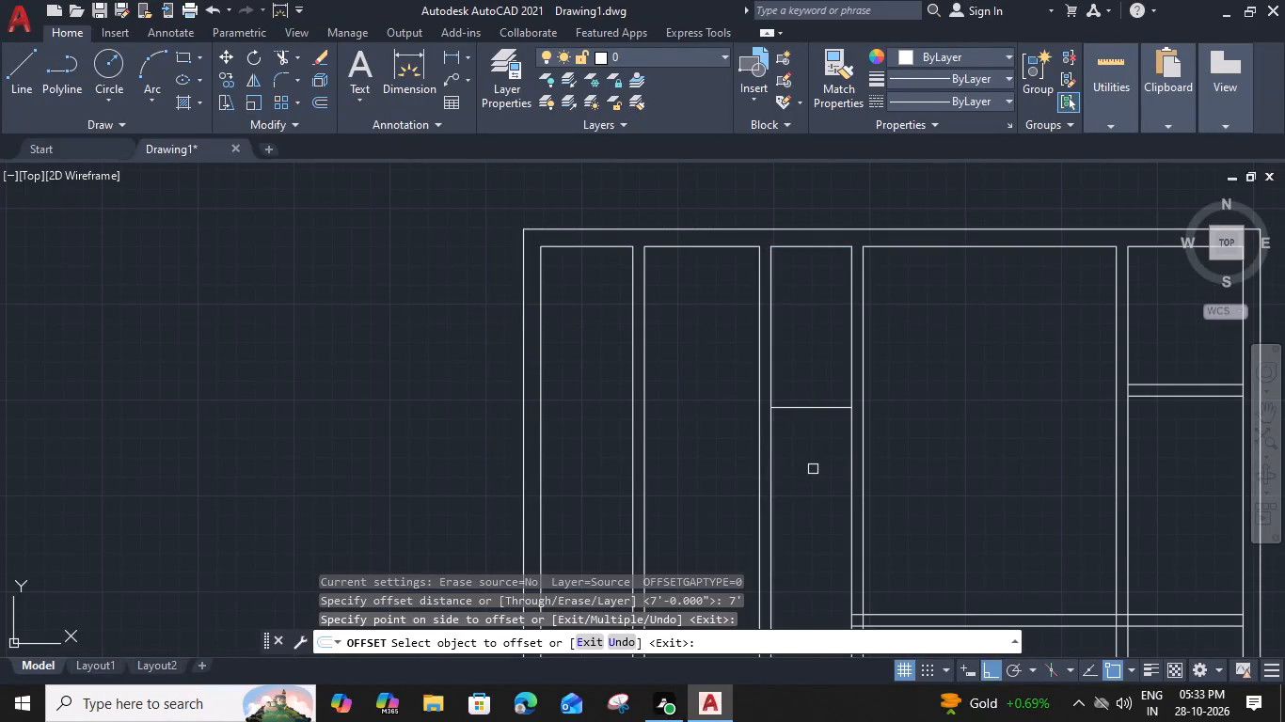
key("Escape")
Offset the new cross line in the narrow third room 6" downward to form the partition's thickness.
left_click(822, 408)
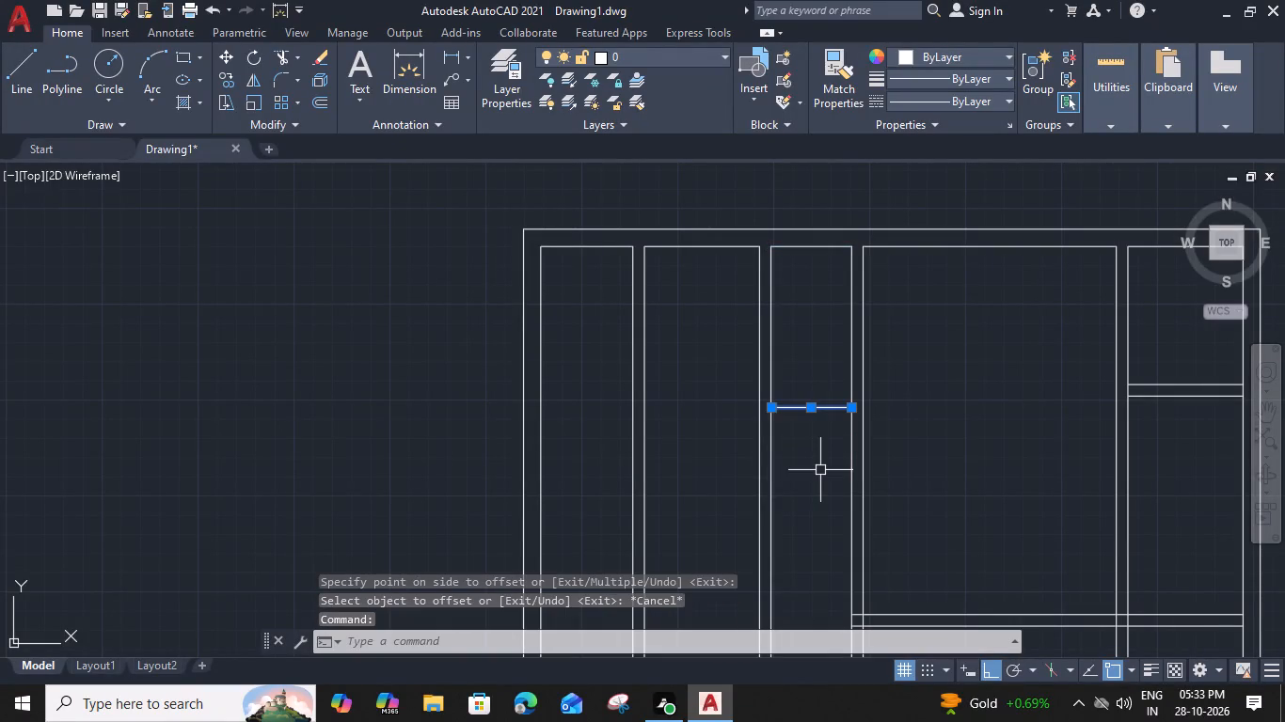
key("o")
key("space")
key("6")
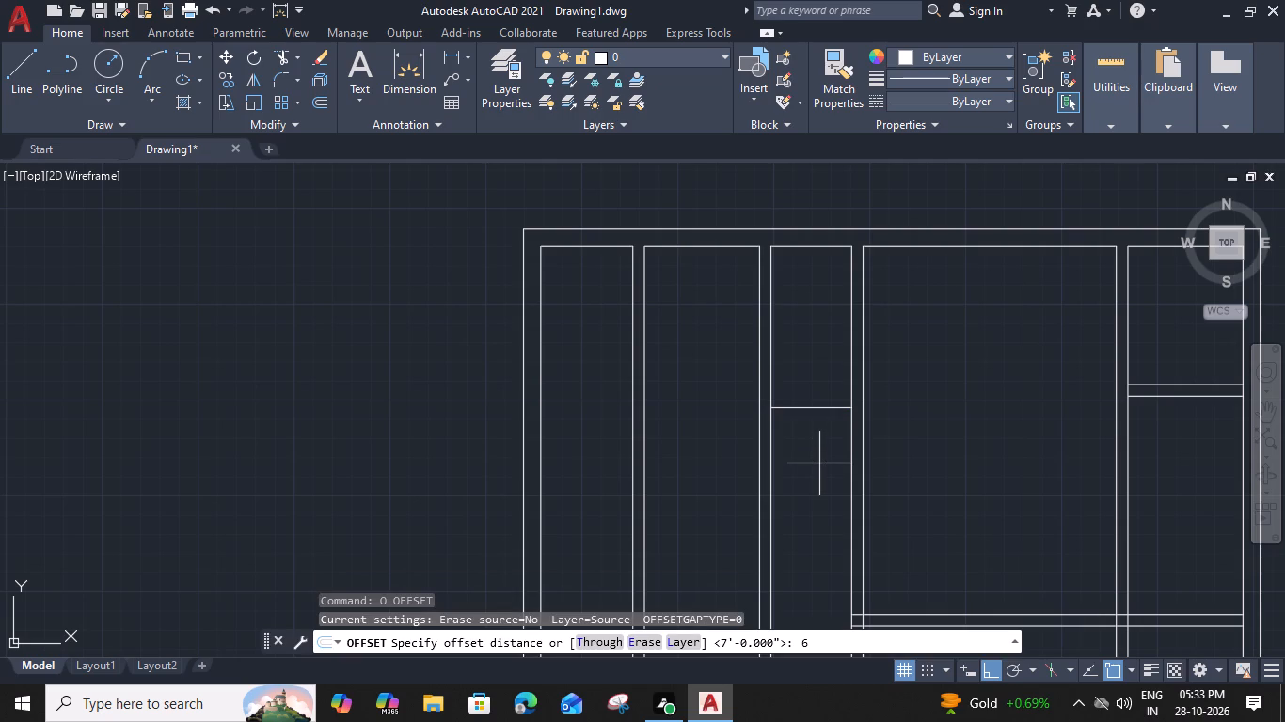
key("shift+quotedbl")
key("Return")
left_click(817, 482)
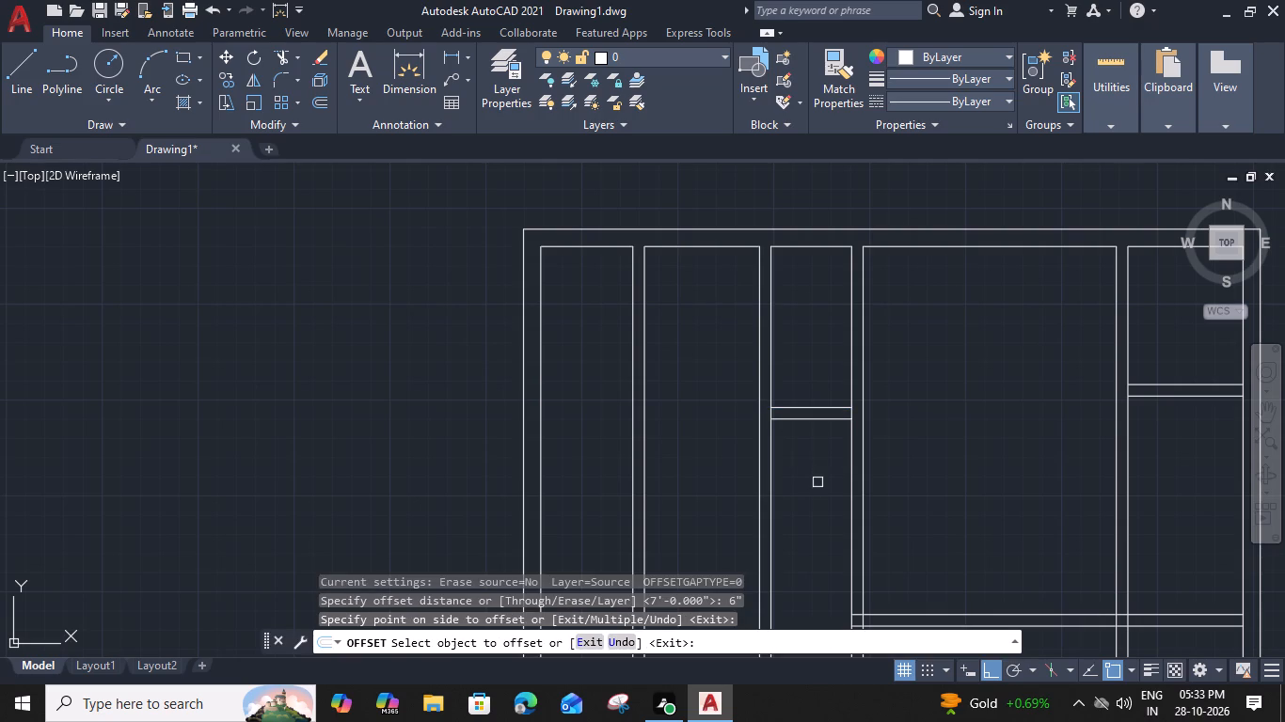
key("Escape")
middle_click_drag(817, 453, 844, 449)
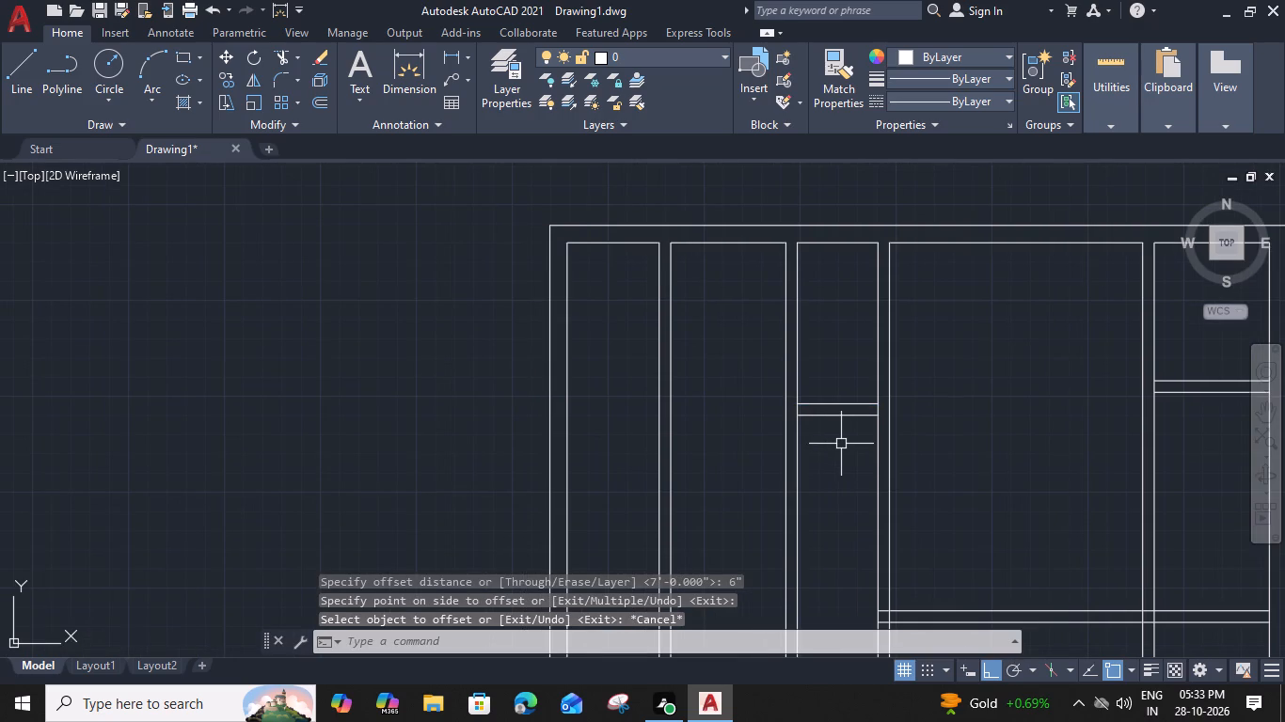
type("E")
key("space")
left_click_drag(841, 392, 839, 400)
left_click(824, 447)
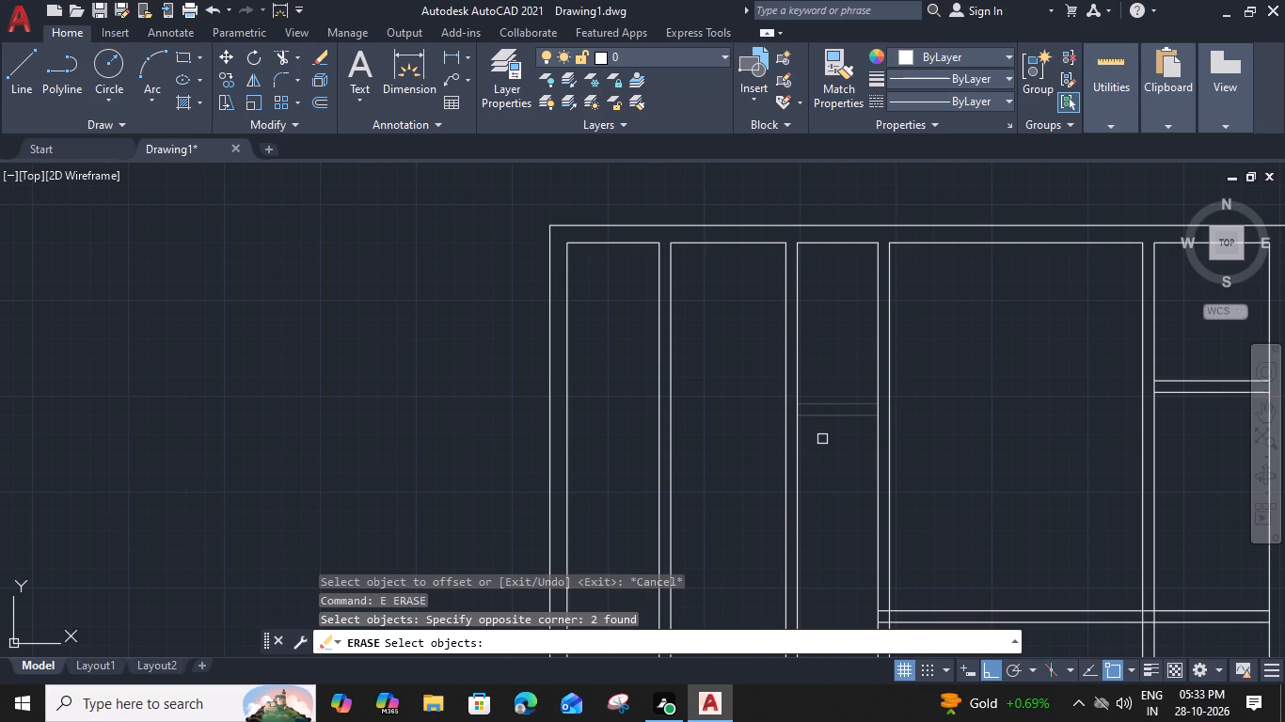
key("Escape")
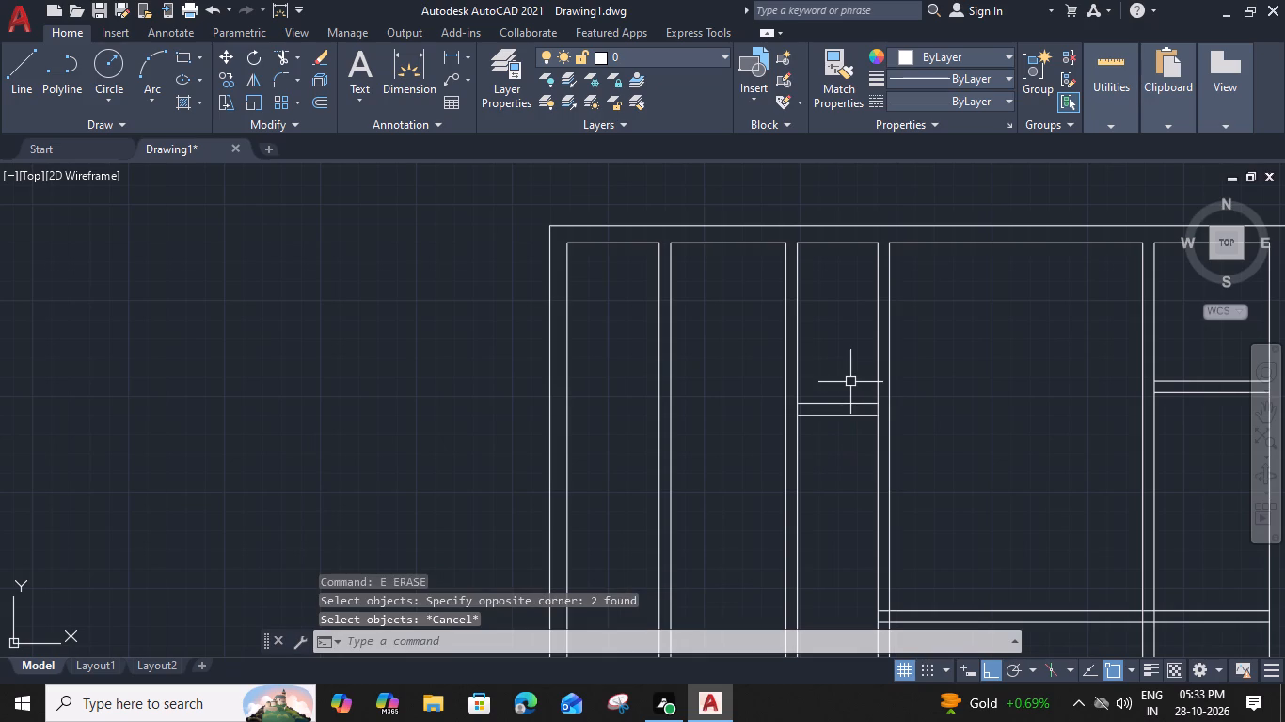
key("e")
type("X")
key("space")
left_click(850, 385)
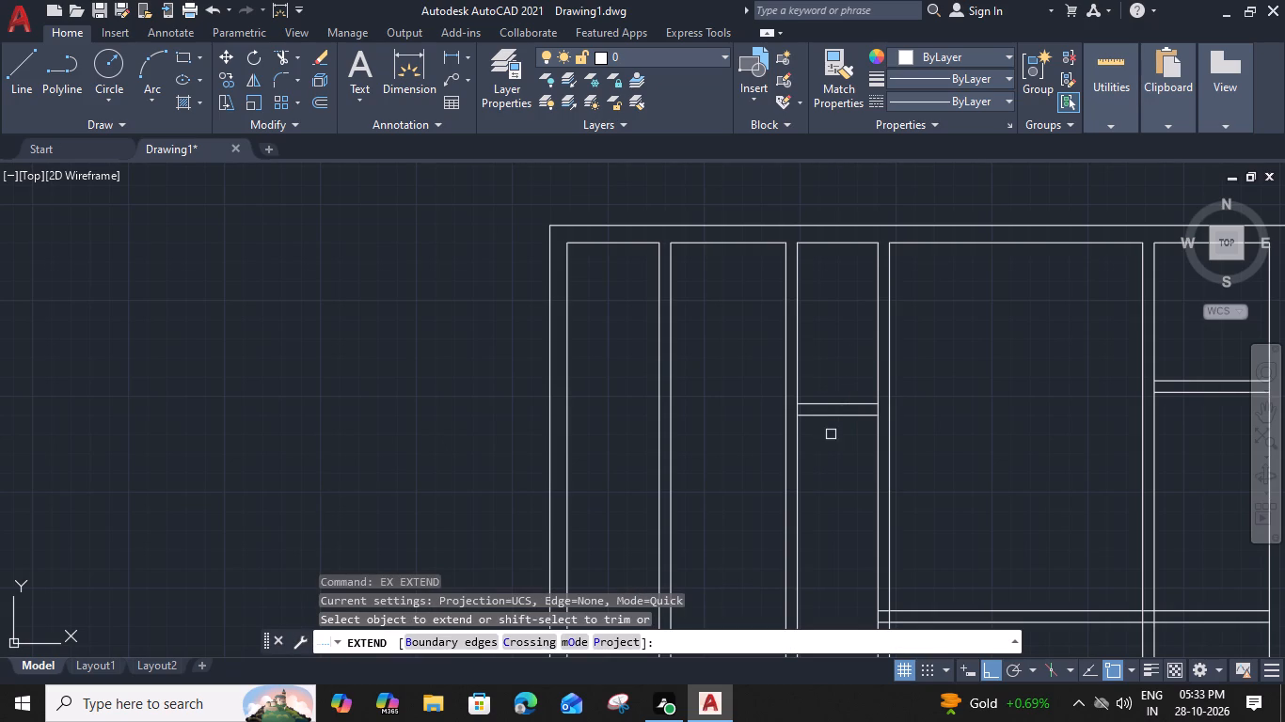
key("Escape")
Extend both cross-partition lines westward through the two neighbouring rooms to the inner face of the outer west wall.
type("EX")
key("space")
left_click(838, 404)
left_click(817, 405)
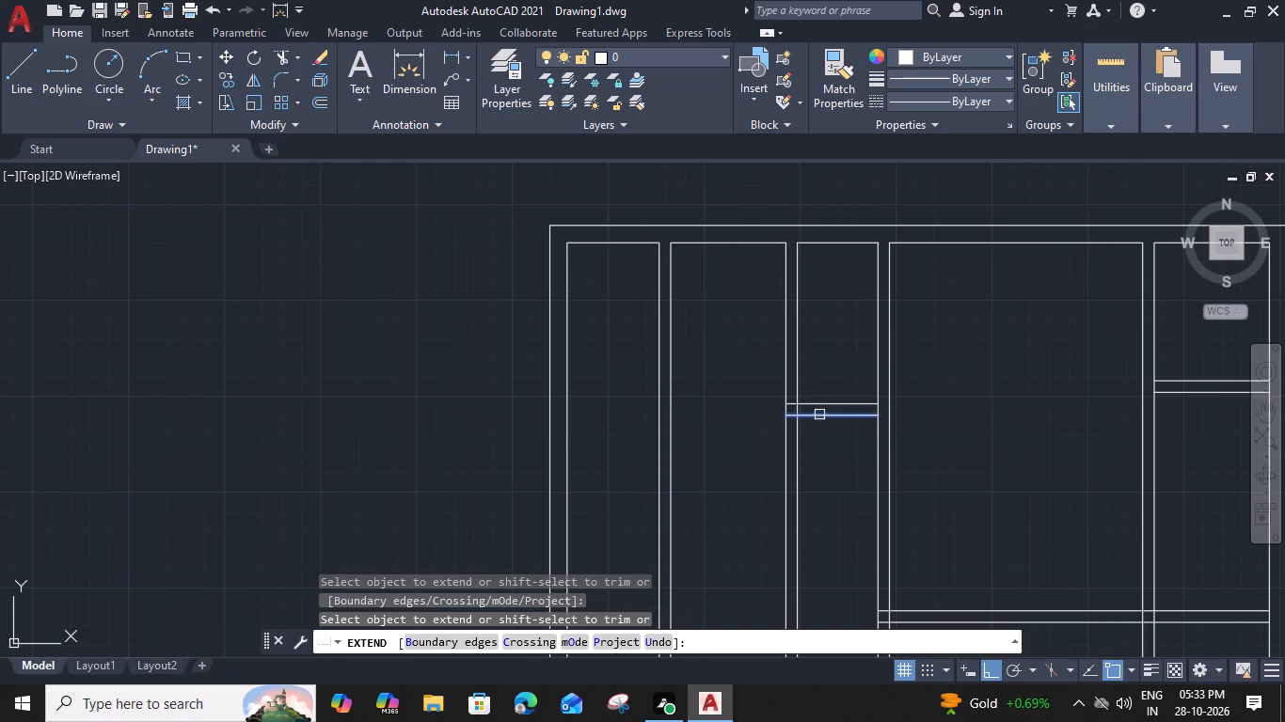
left_click(820, 416)
left_click(810, 417)
left_click(810, 405)
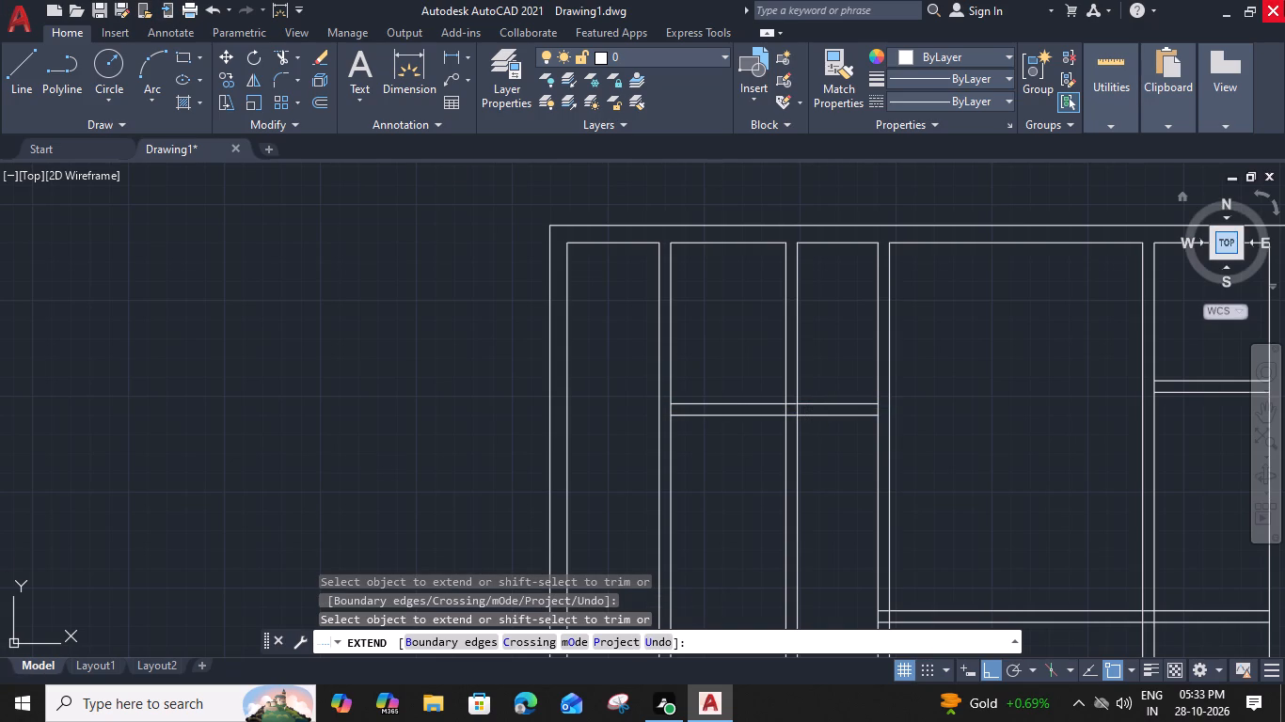
middle_click_drag(631, 416, 683, 414)
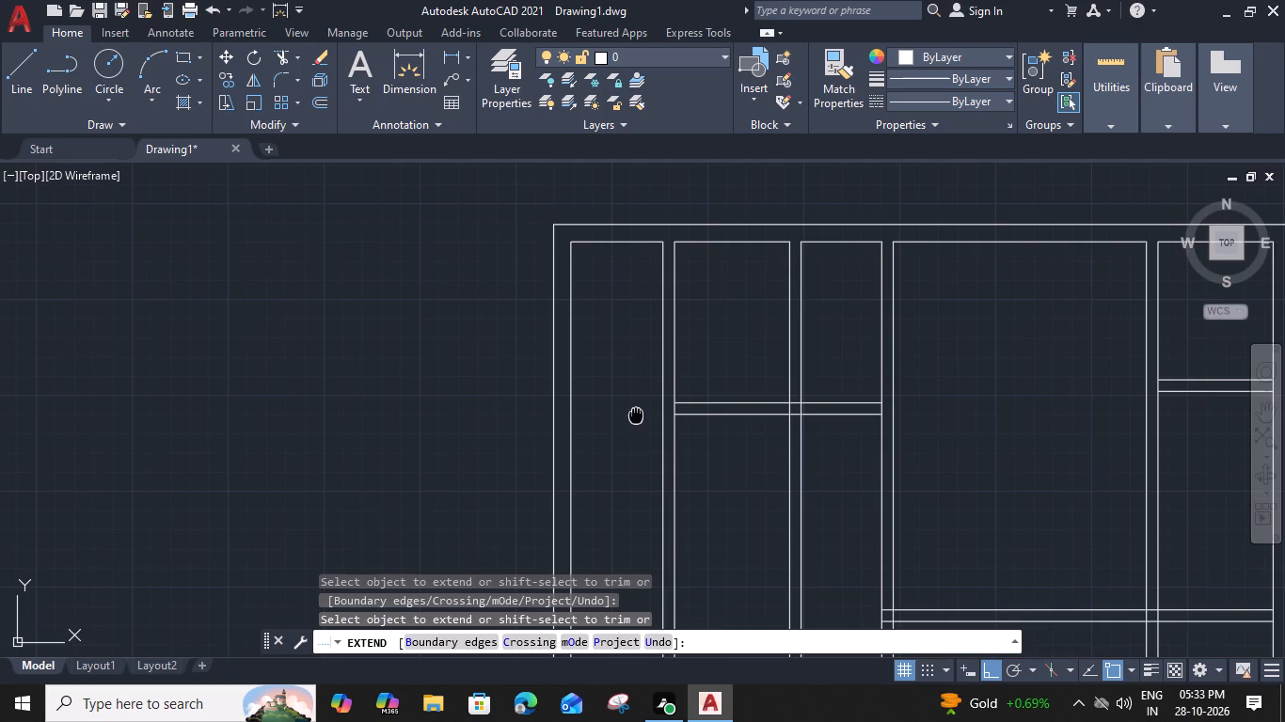
left_click(756, 409)
left_click(752, 399)
left_click(745, 411)
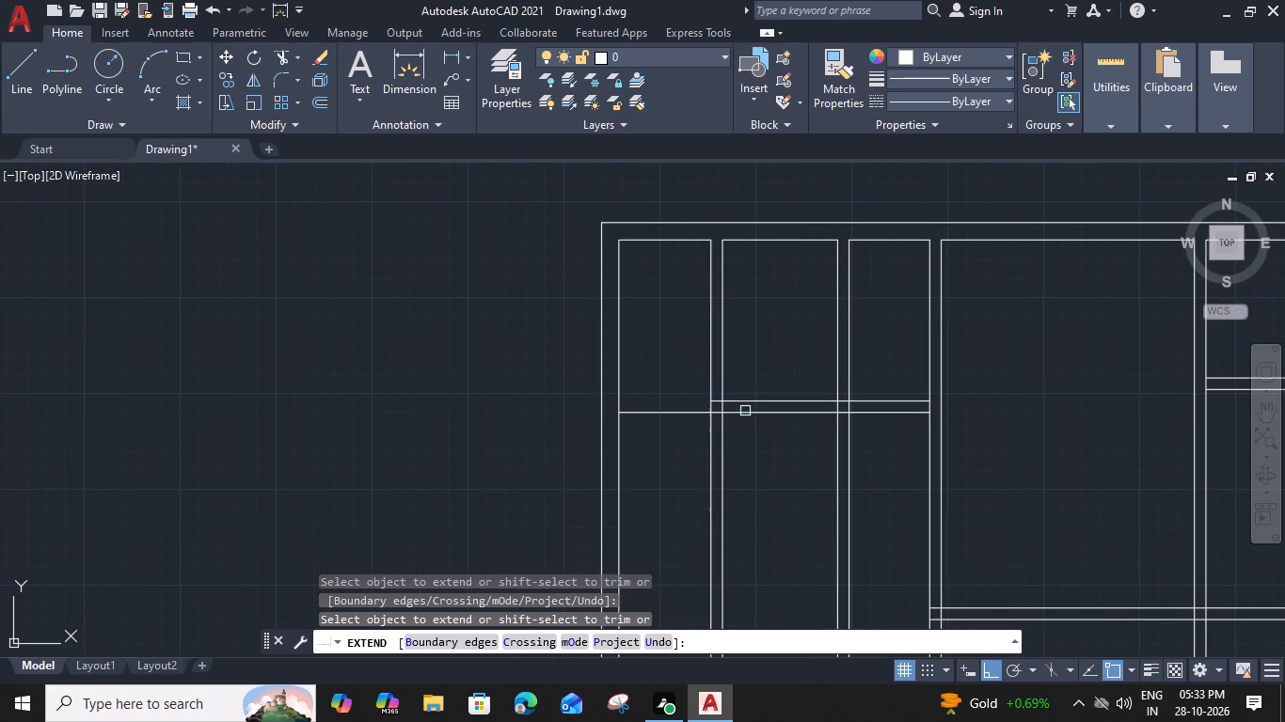
left_click(744, 399)
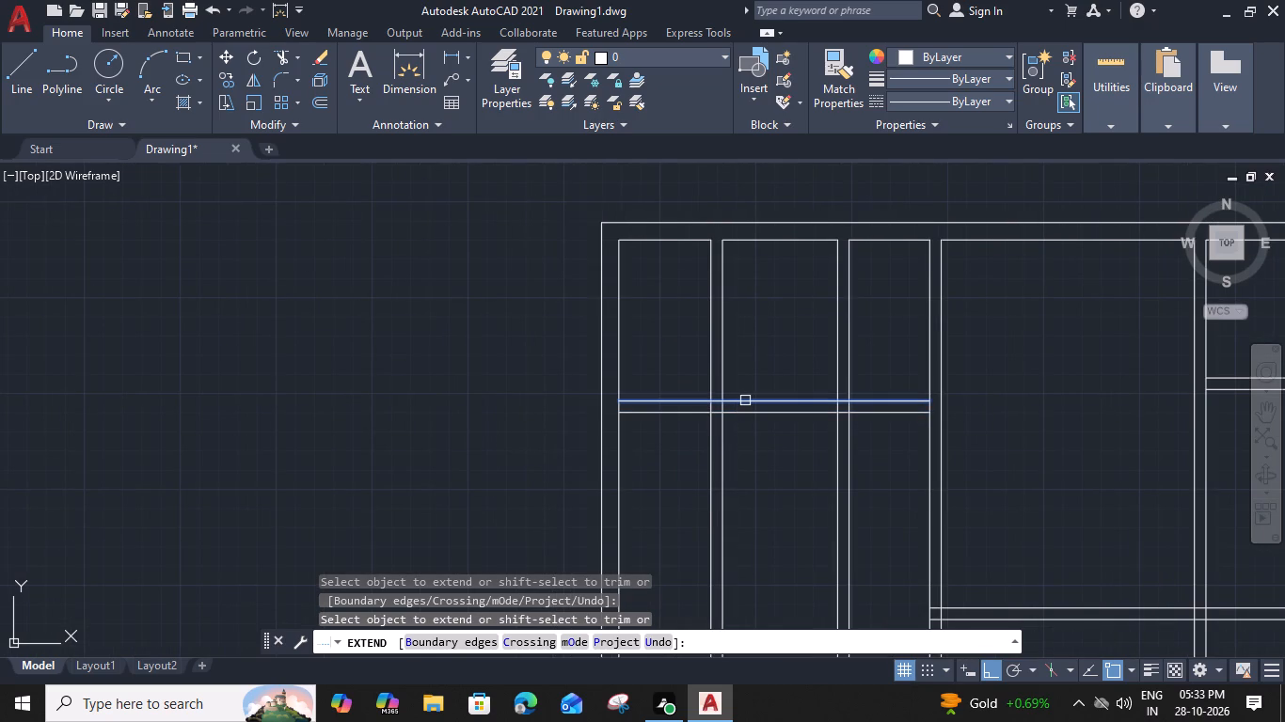
key("Escape")
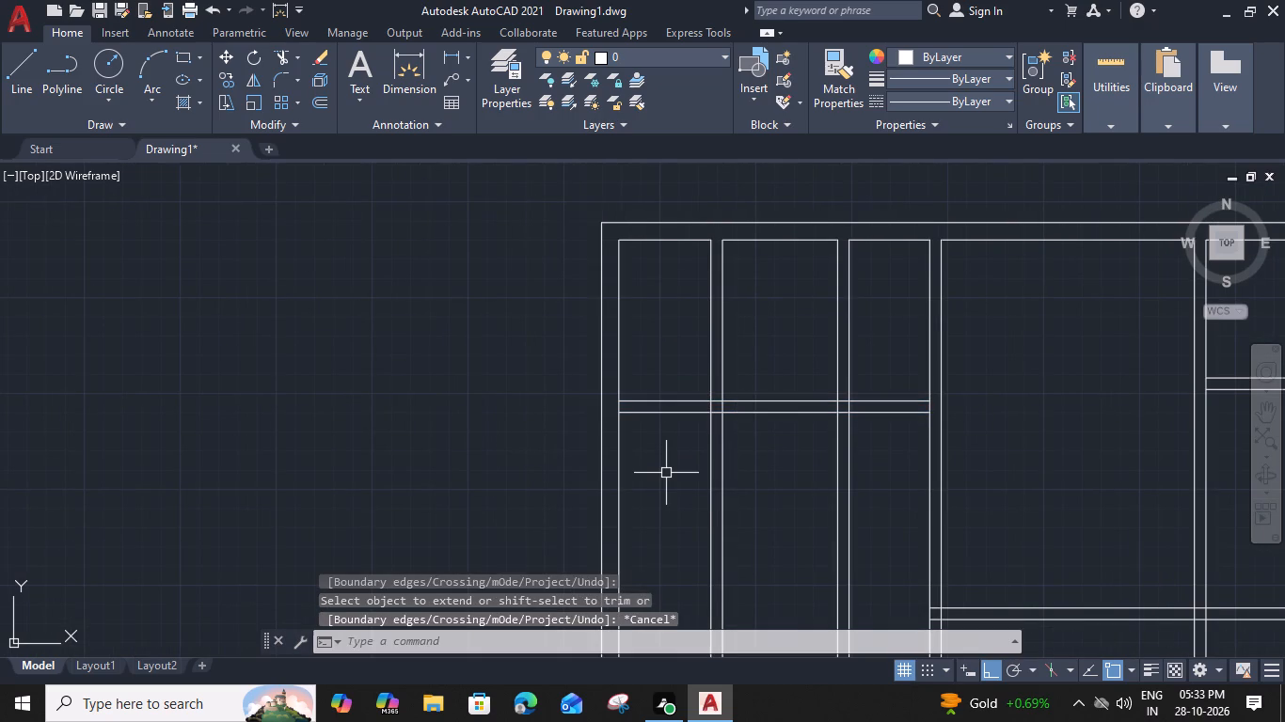
Trim away the two vertical partitions' lines below the new cross wall, leaving one large room there.
type("TR")
key("space")
scroll(666, 473, "down", 1)
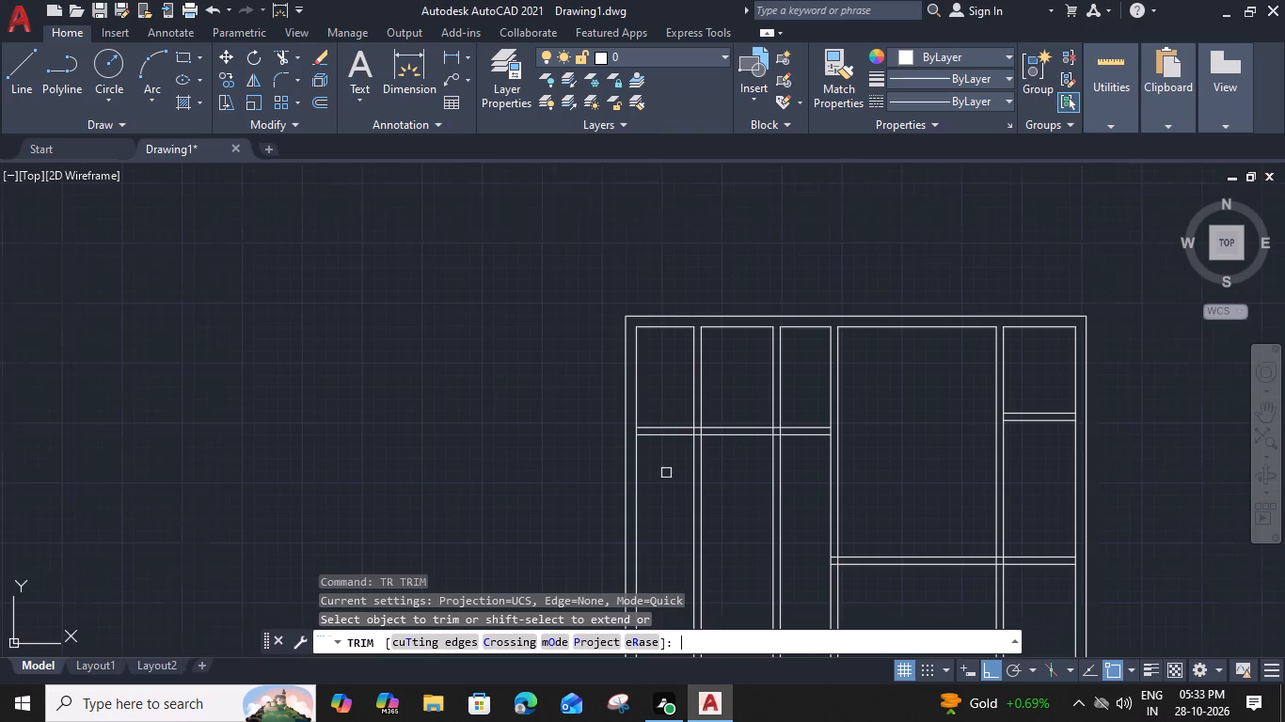
middle_click_drag(675, 469, 674, 390)
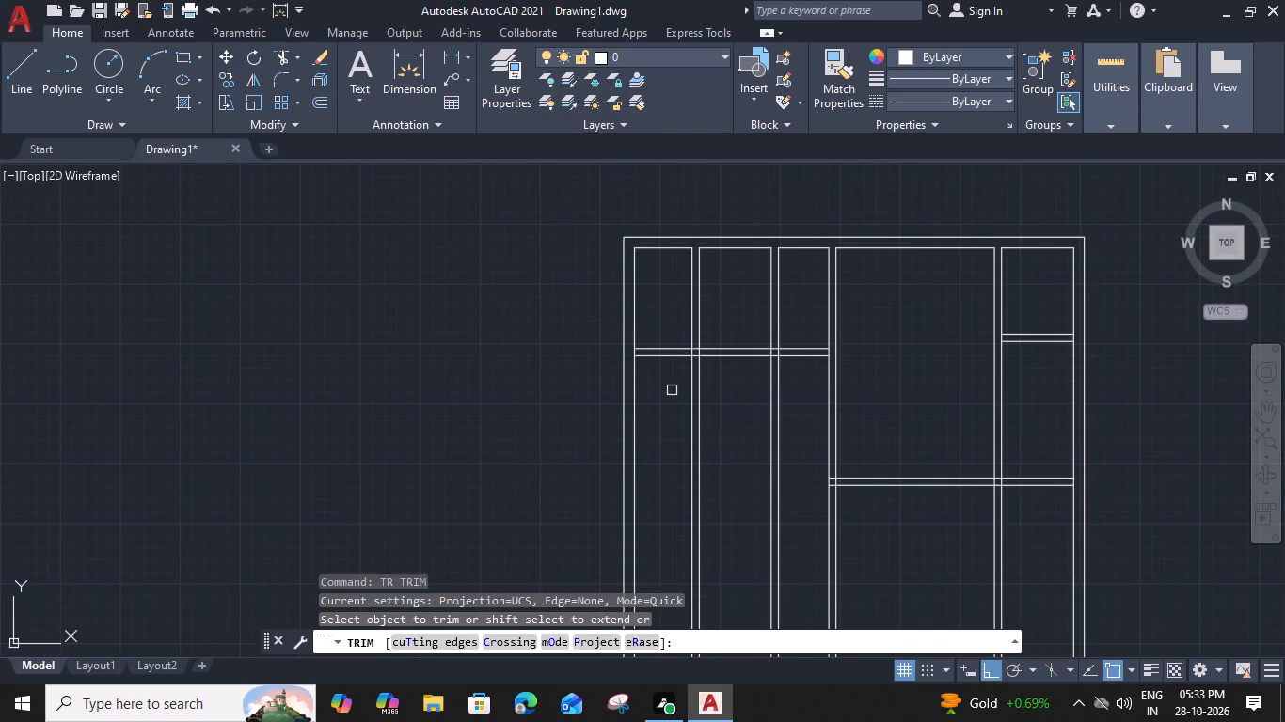
left_click(672, 390)
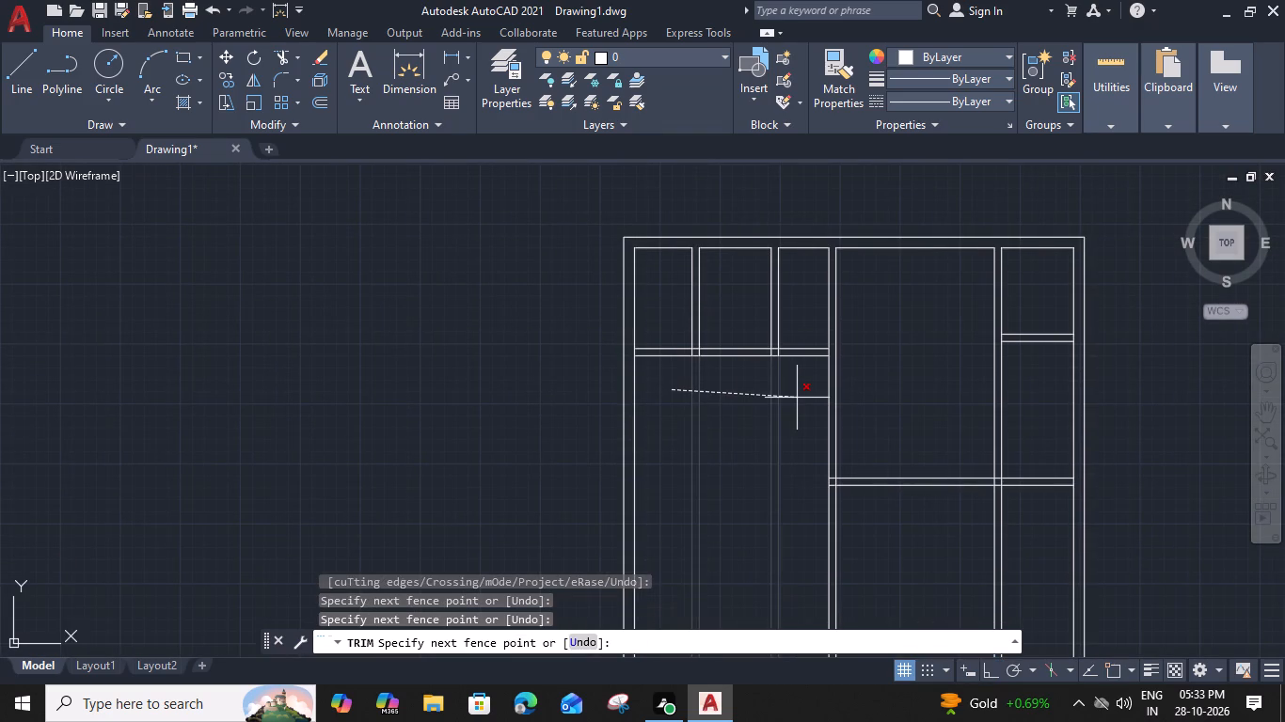
left_click(797, 398)
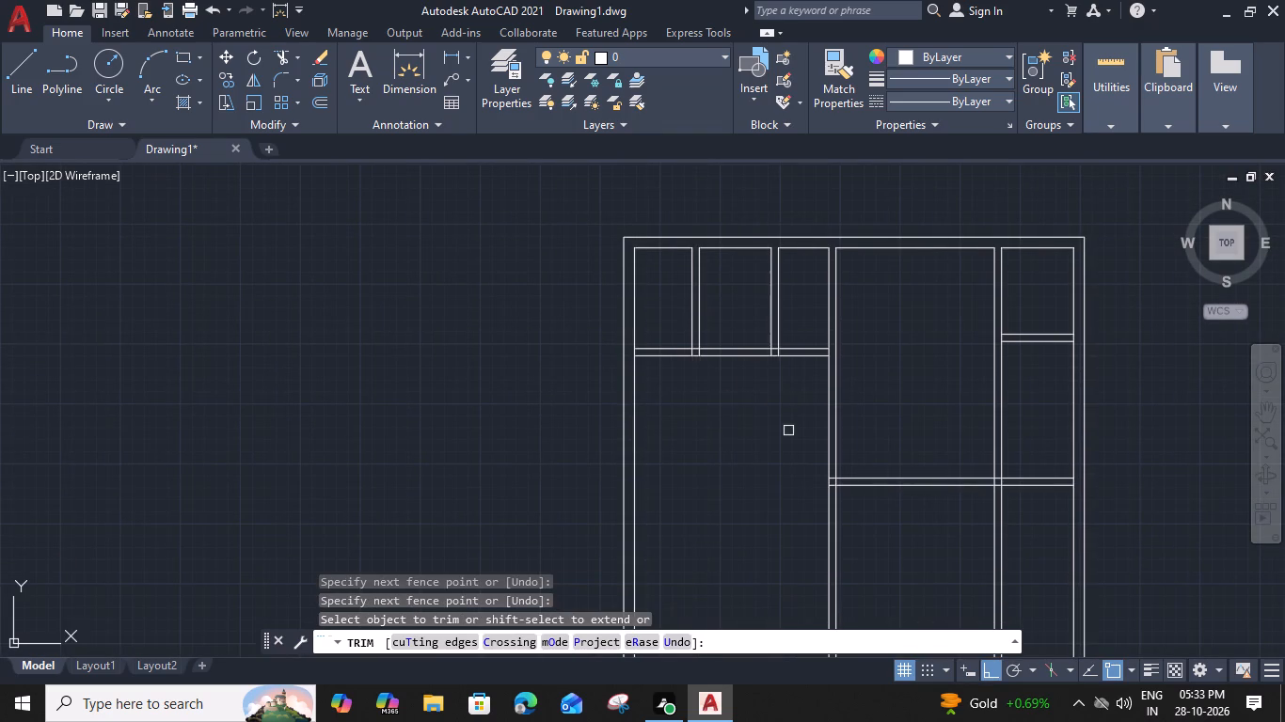
Trim the line pieces inside the cross wall and at its junctions with the vertical partitions and side walls.
scroll(783, 328, "up", 3)
left_click_drag(973, 414, 964, 413)
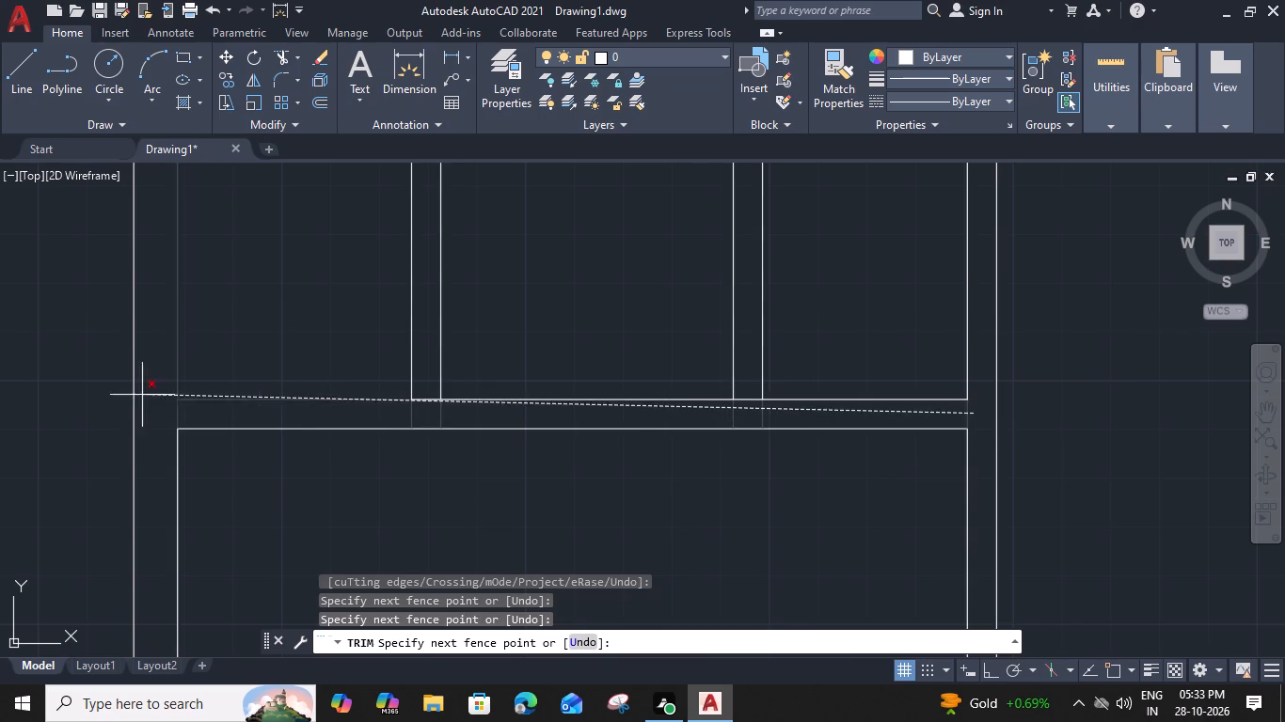
left_click(161, 416)
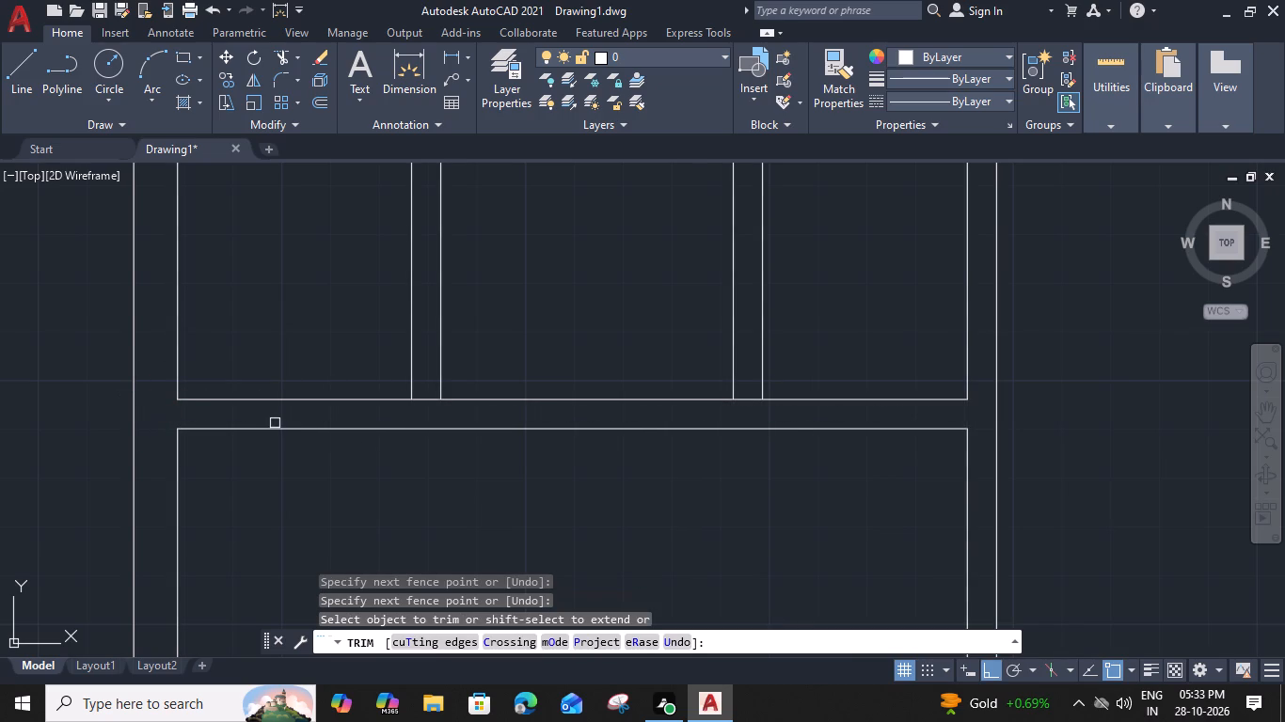
left_click(431, 403)
left_click(752, 402)
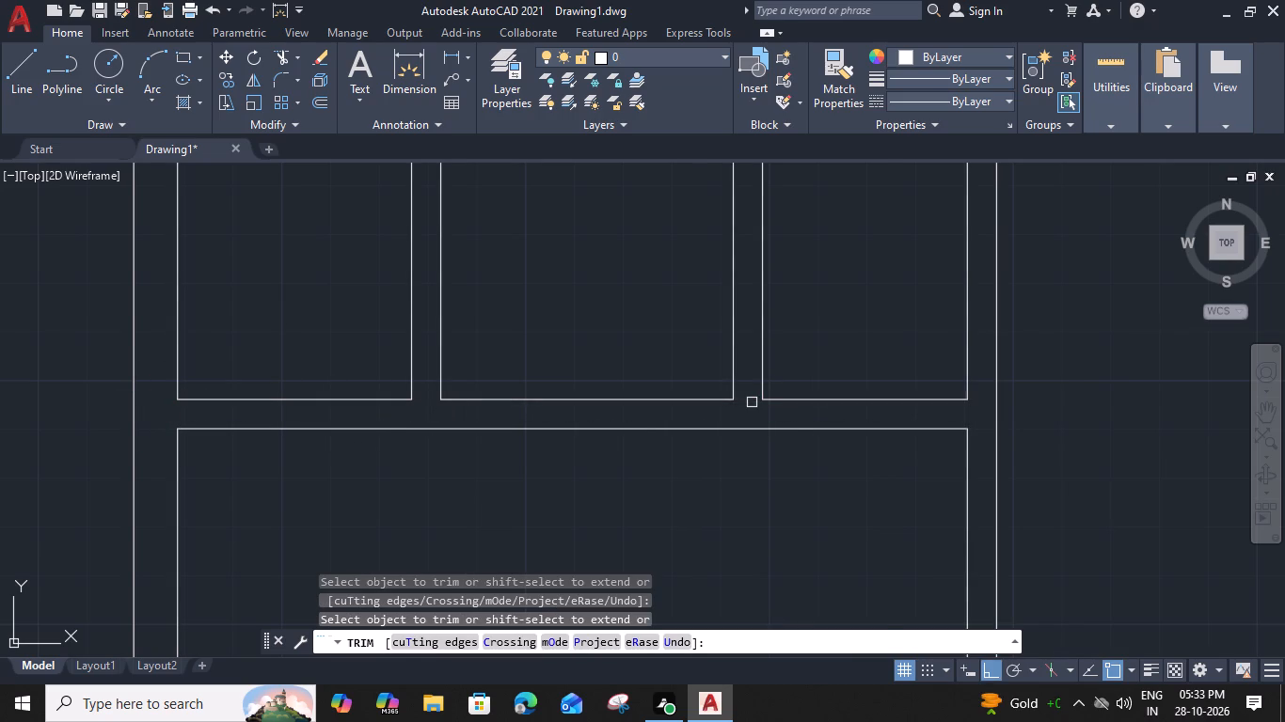
scroll(752, 406, "down", 1)
middle_click_drag(732, 453, 807, 305)
key("Escape")
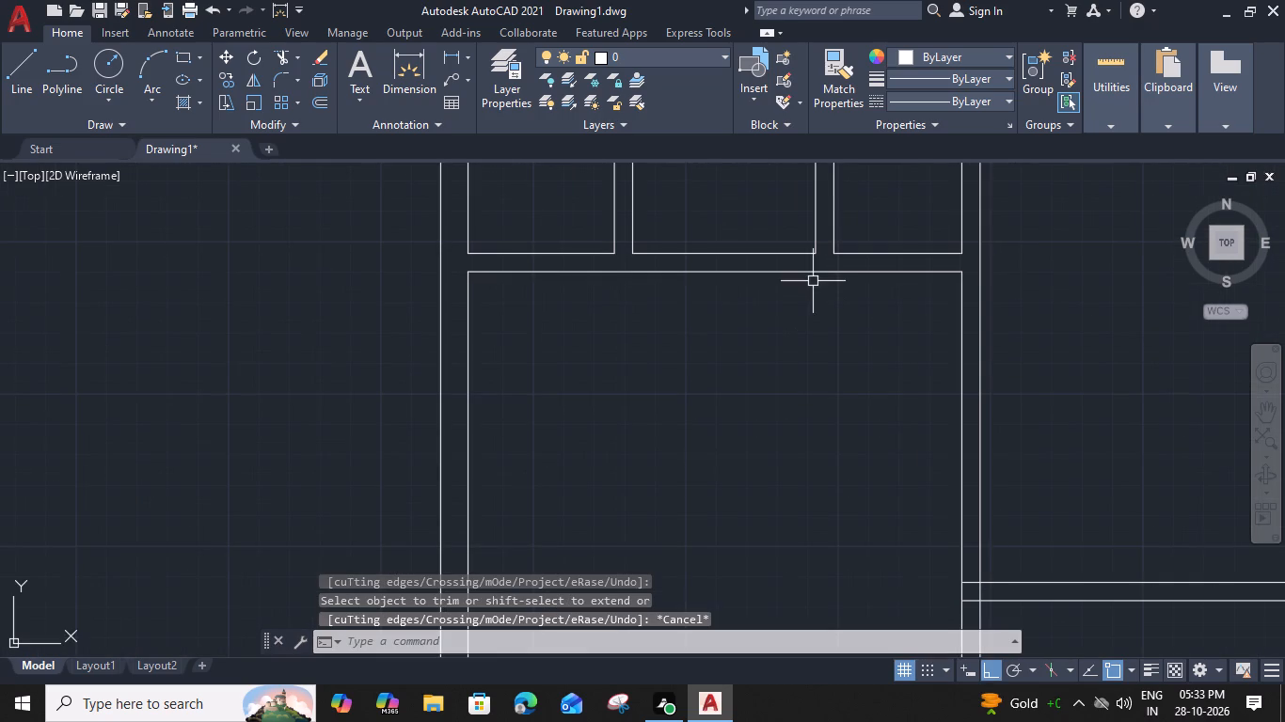
Offset the cross wall's lower line 14'3" downward across the large room.
middle_click_drag(823, 420, 820, 386)
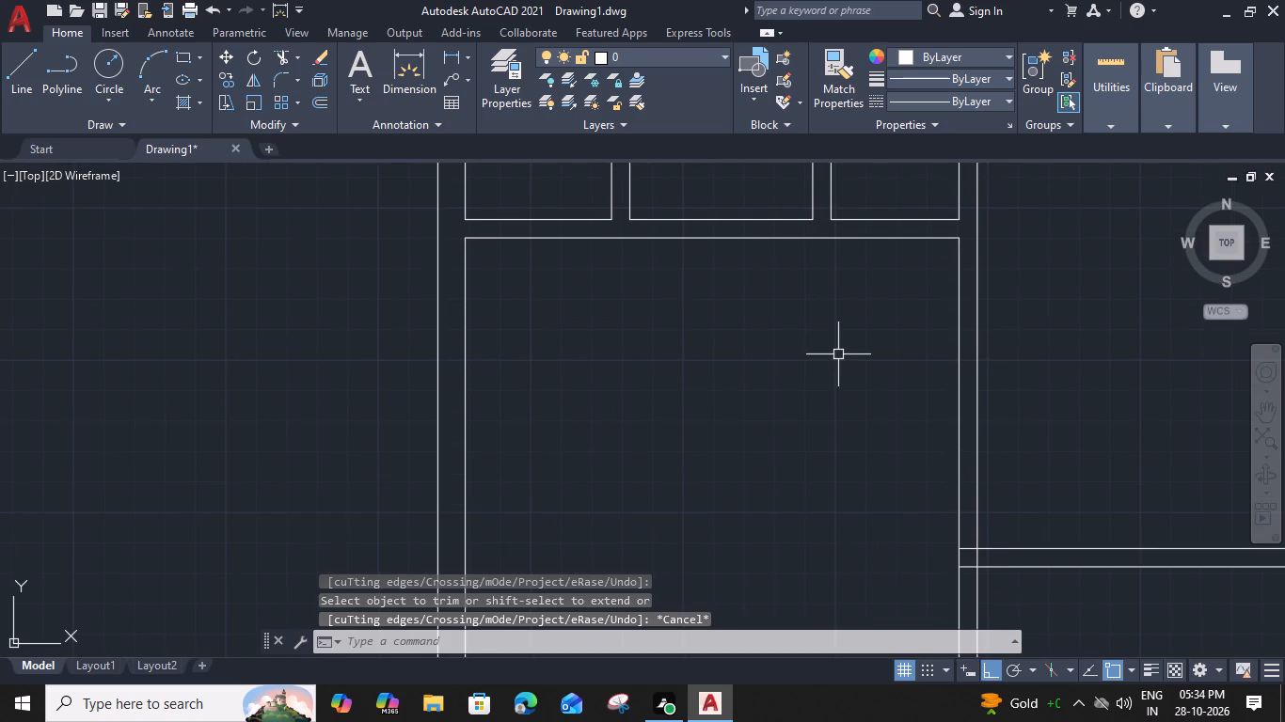
scroll(866, 260, "down", 1)
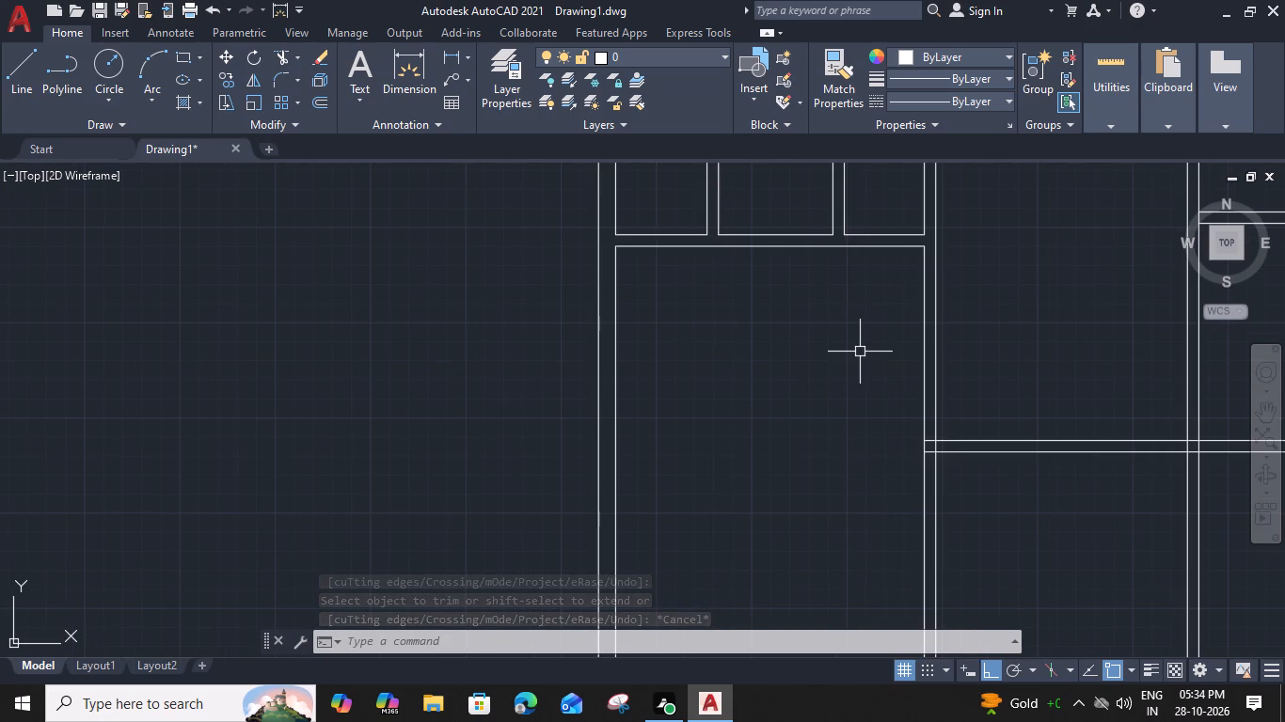
left_click(838, 251)
left_click(820, 233)
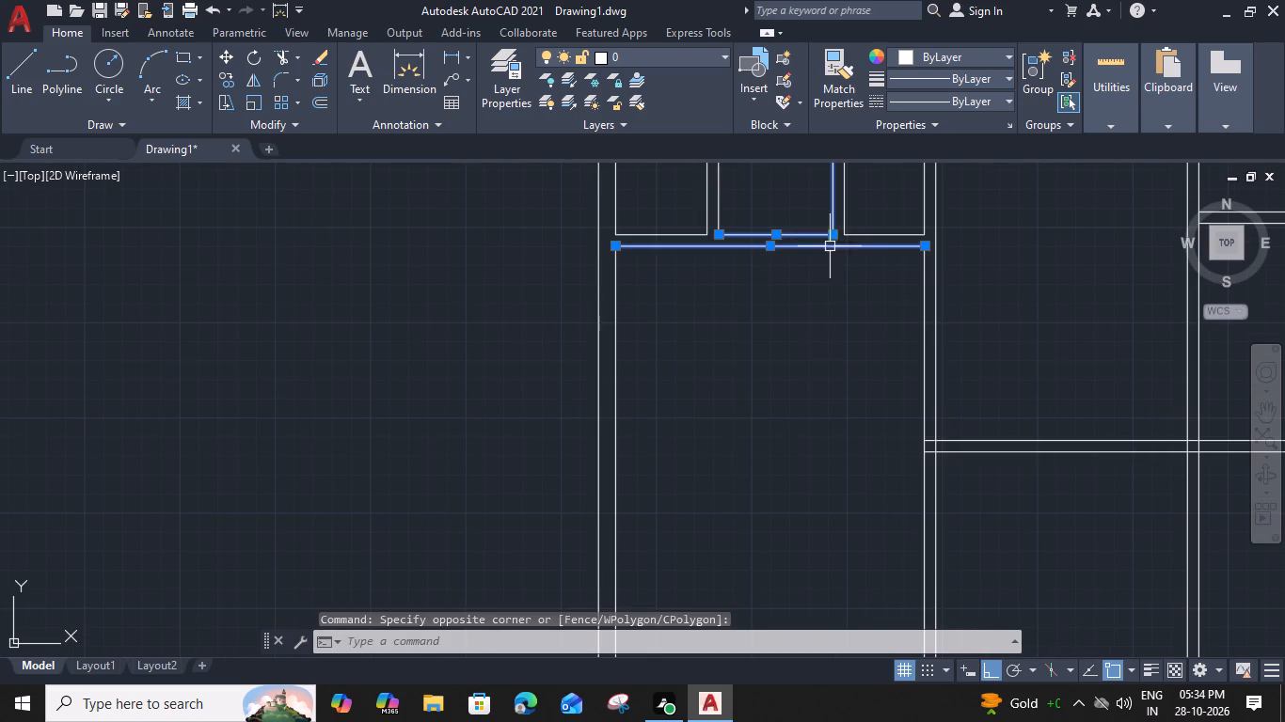
key("Escape")
left_click(833, 246)
type("O")
key("space")
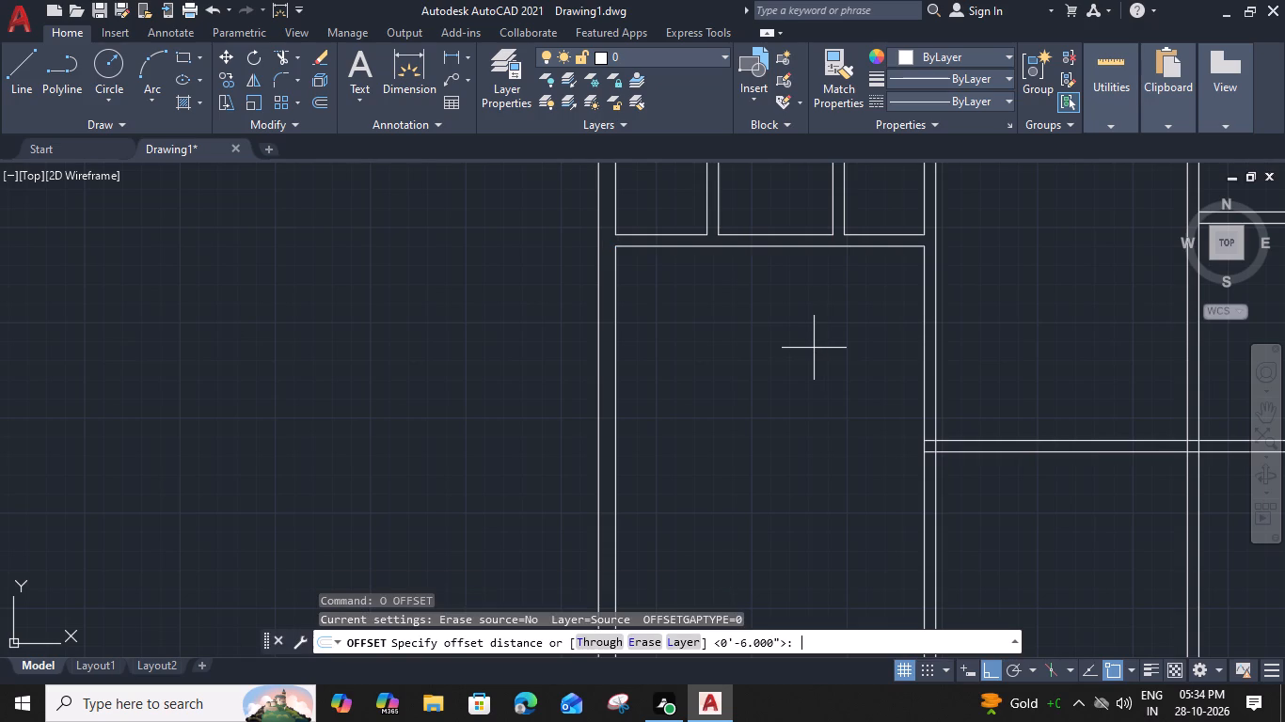
key("1")
key("4")
key("apostrophe")
type("3\"")
key("Return")
left_click_drag(806, 456, 806, 454)
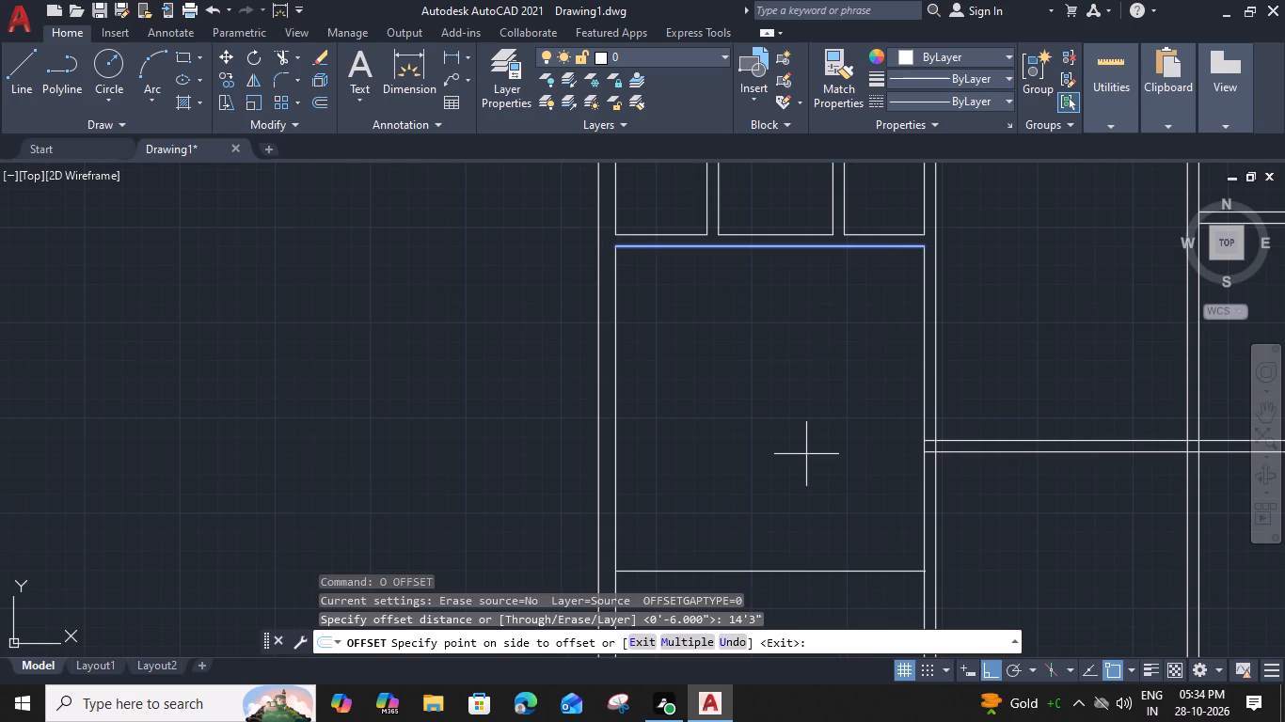
left_click_drag(806, 454, 806, 469)
middle_click_drag(808, 459, 796, 322)
left_click(817, 468)
key("Escape")
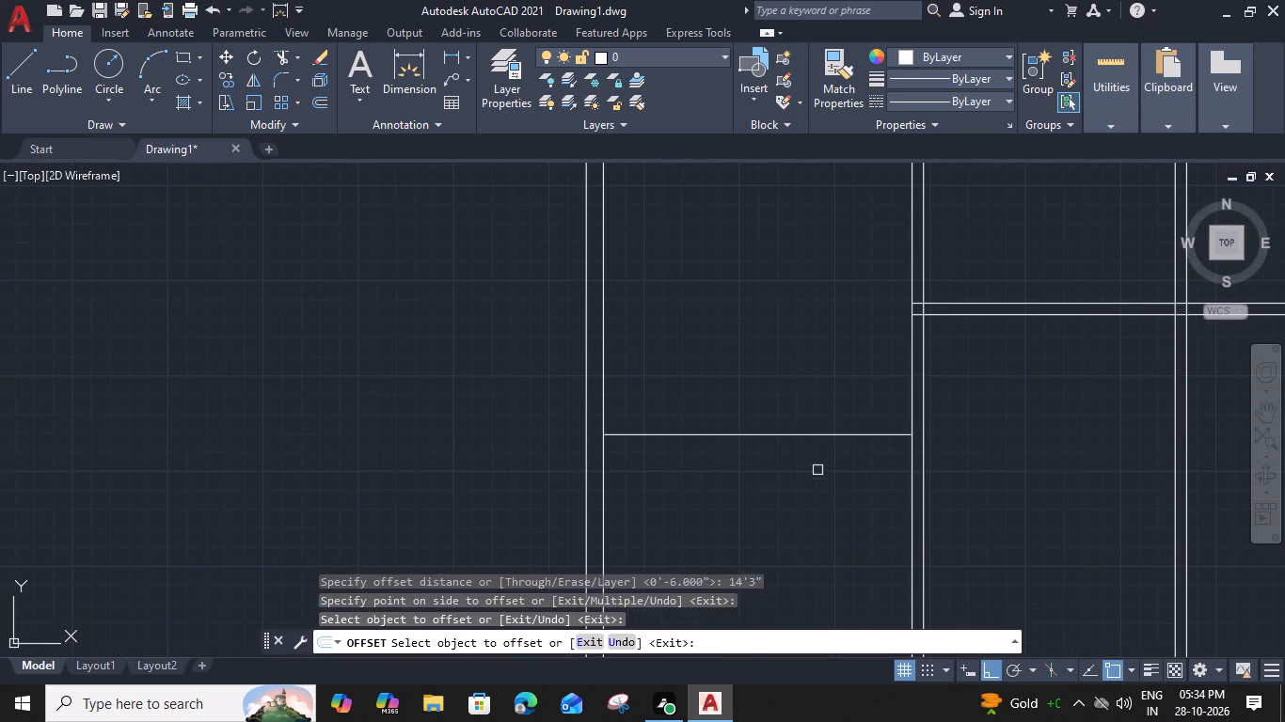
Offset the new line at the large room's south end 6" downward to form the second cross wall.
left_click(823, 433)
type("O")
key("space")
type("6\"")
key("Return")
left_click(814, 508)
key("Escape")
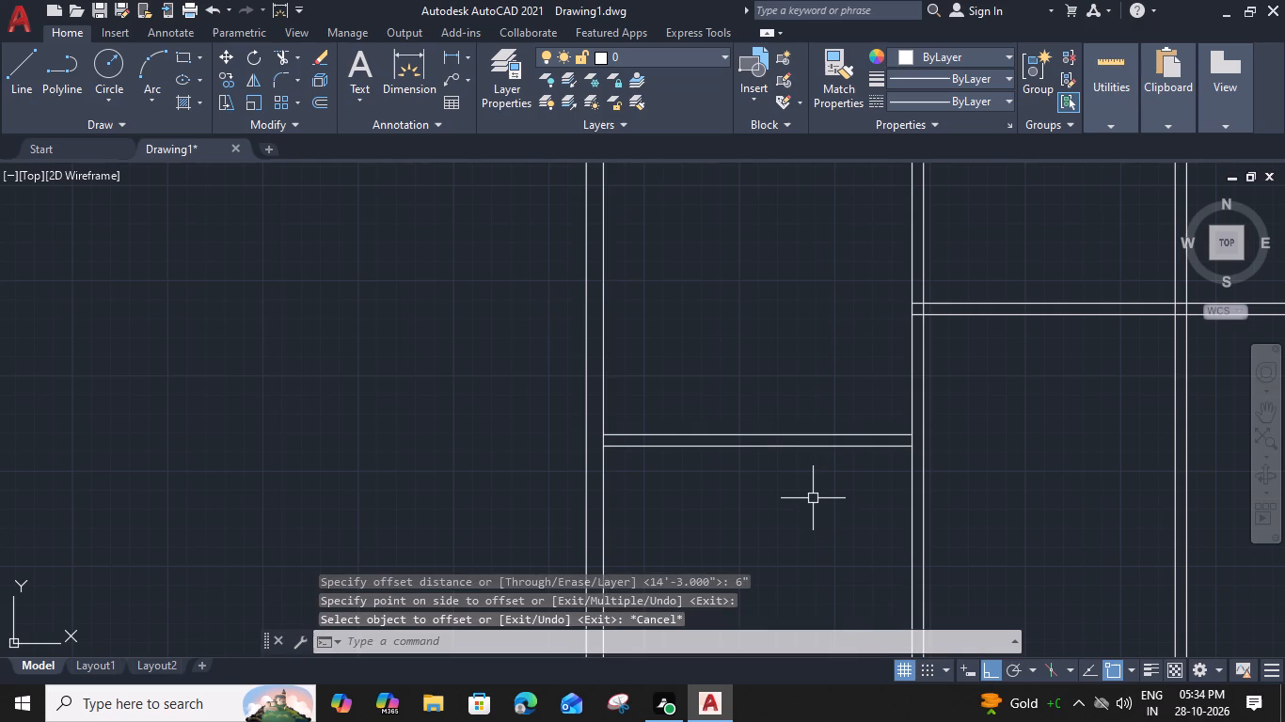
Trim the side wall and central partition line pieces across both ends of the second cross wall.
type("EX")
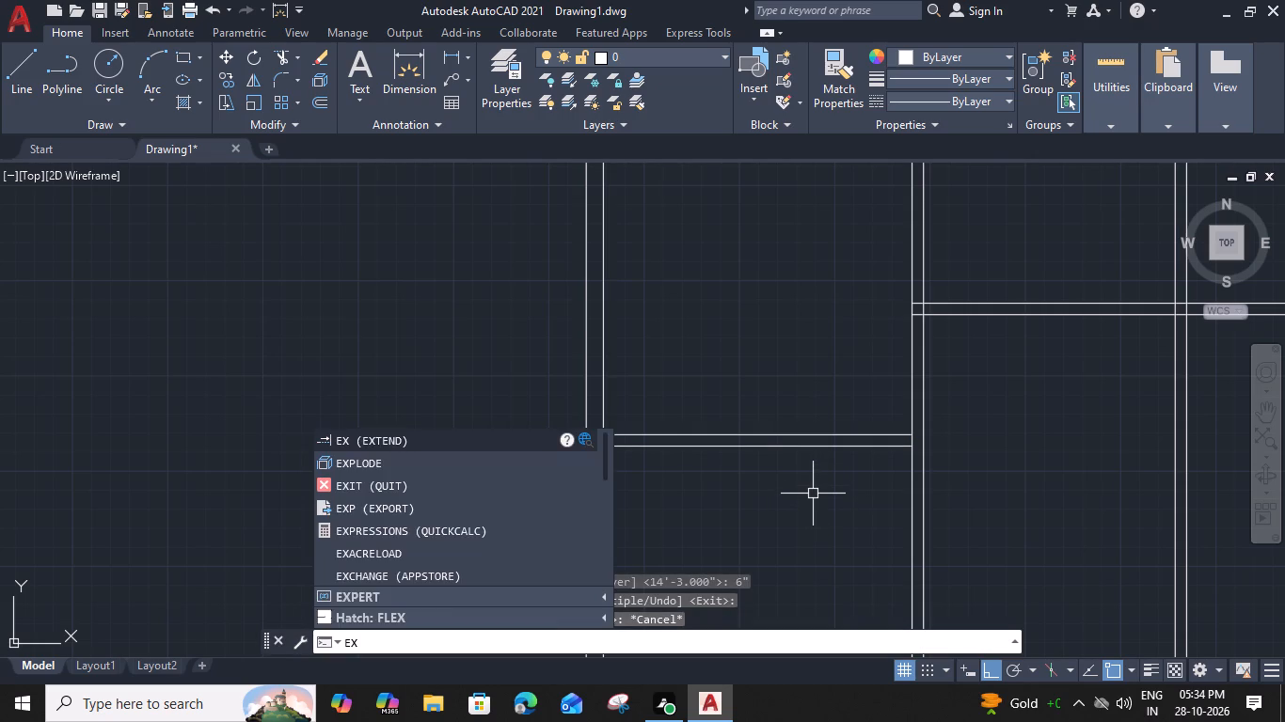
key("Escape")
type("TR")
key("space")
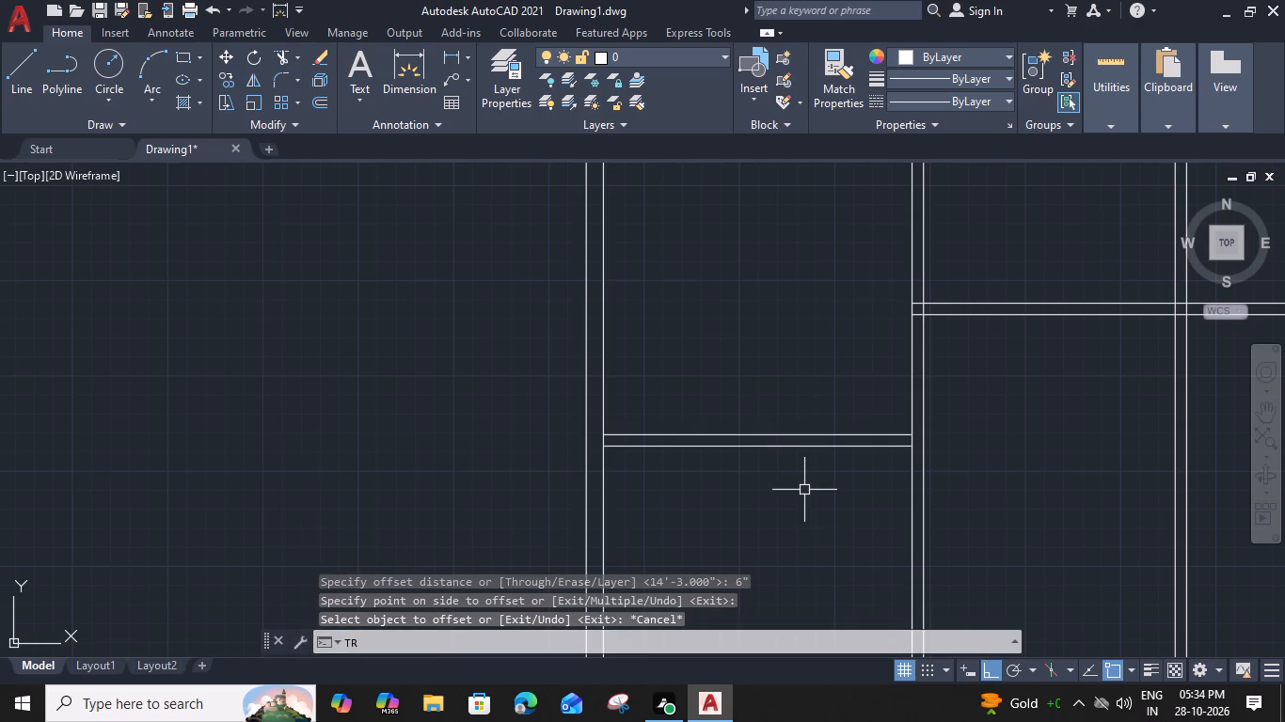
scroll(707, 478, "up", 2)
left_click(427, 390)
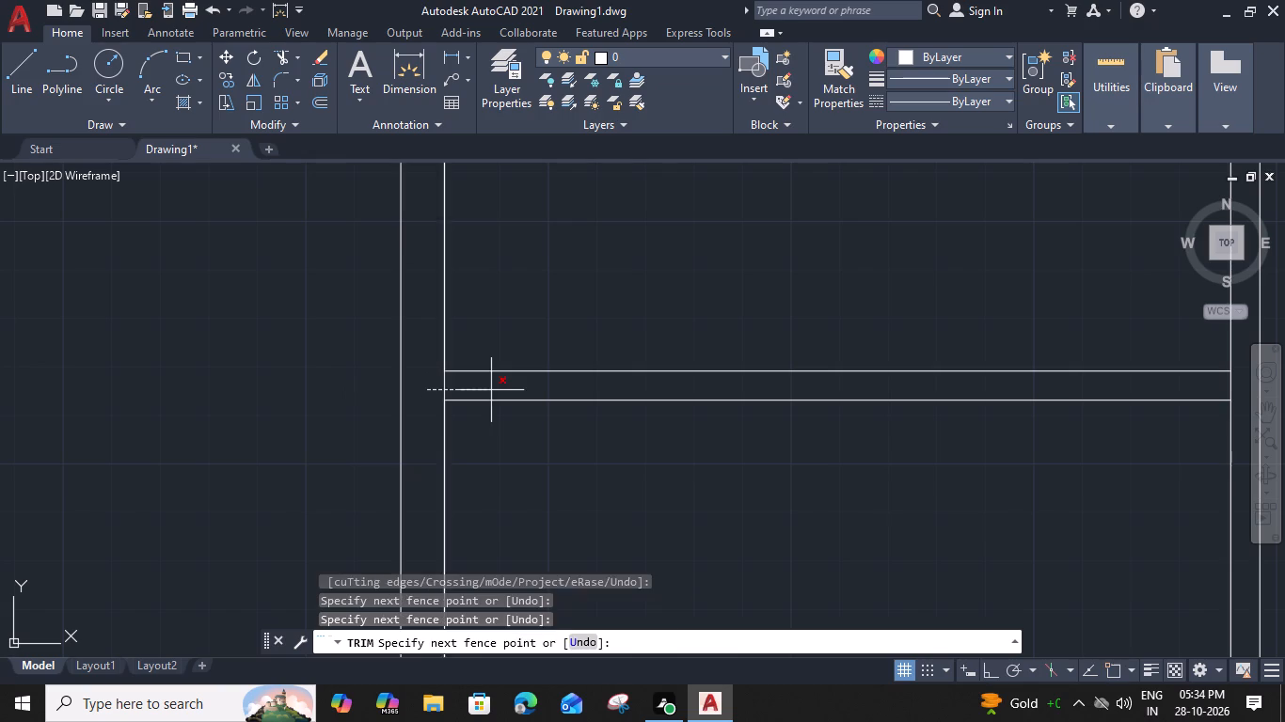
left_click(502, 390)
scroll(503, 388, "down", 1)
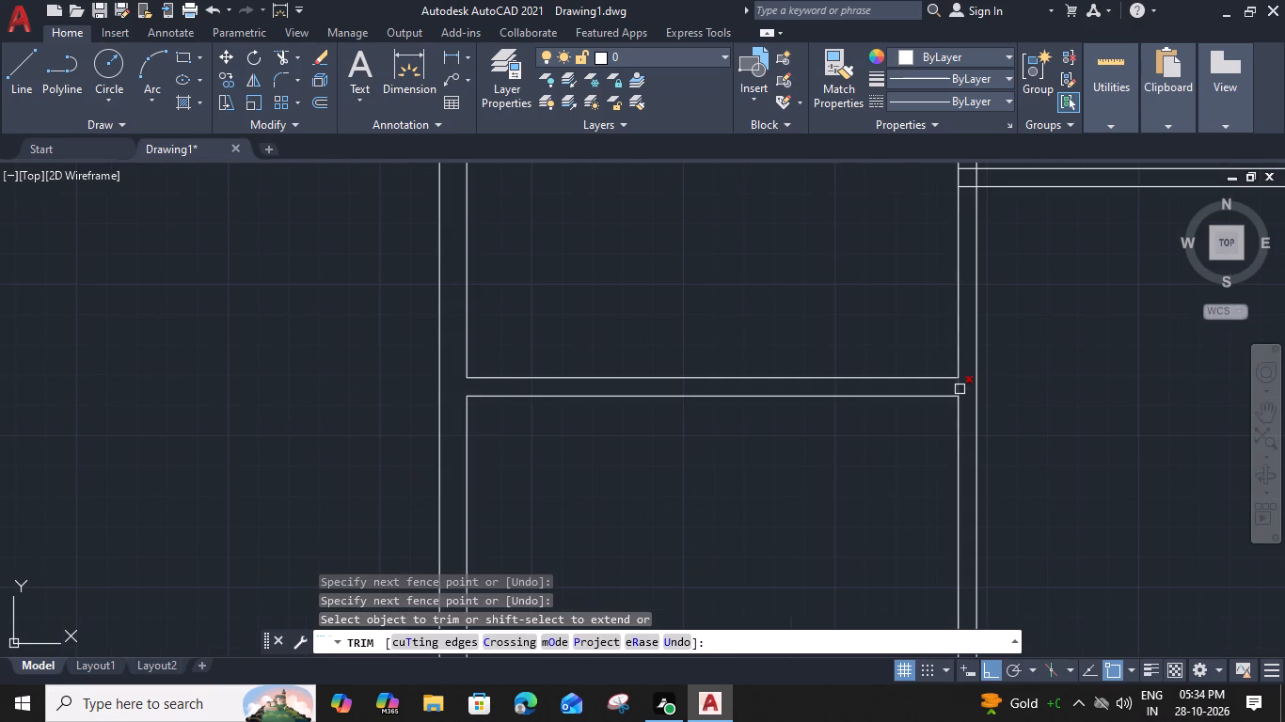
left_click(959, 389)
Trim the central partition's east line where the eastern cross wall meets it.
middle_click_drag(967, 193, 957, 259)
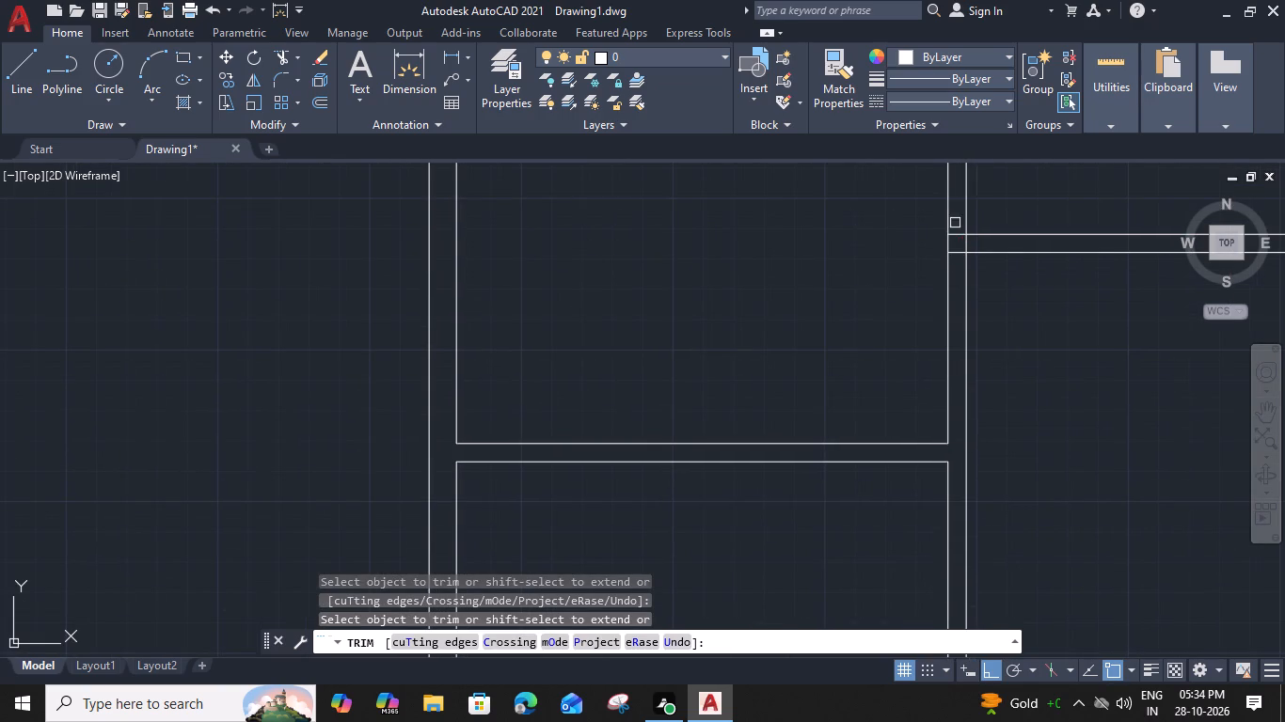
left_click(958, 223)
left_click(951, 274)
left_click(961, 244)
left_click(973, 245)
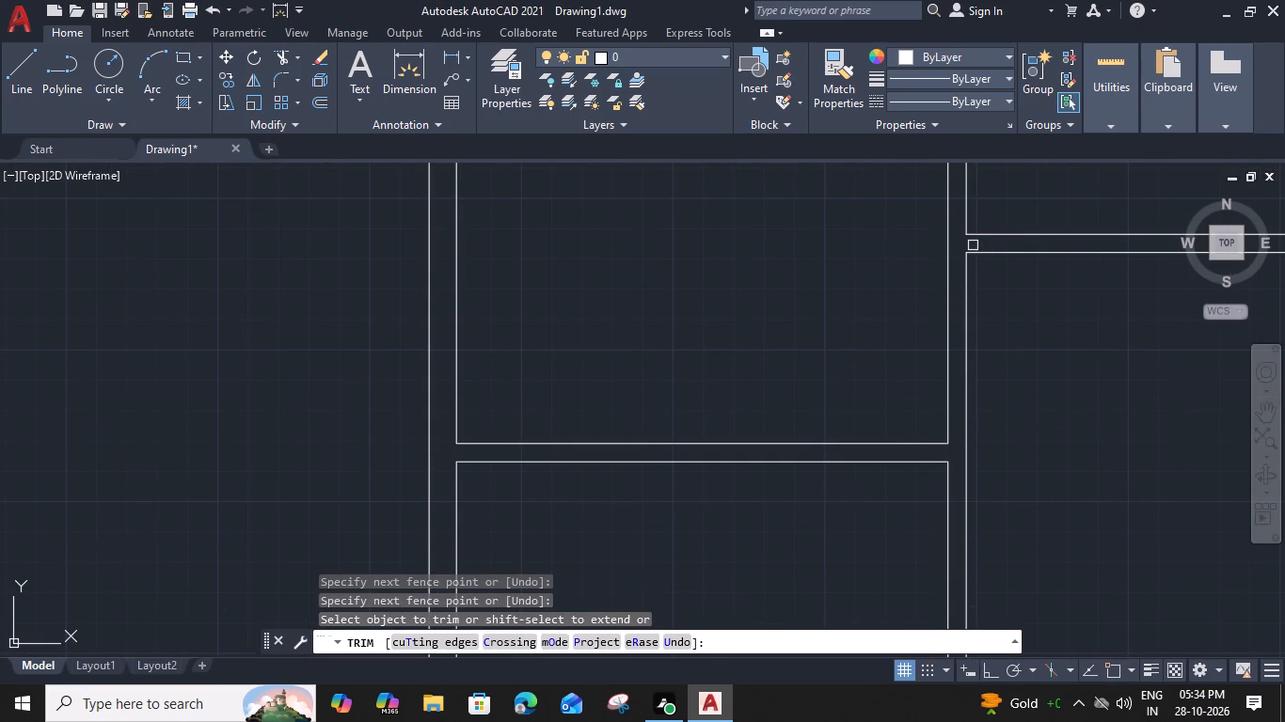
key("Escape")
Trim away both lines of the eastern vertical partition below the eastern cross wall.
scroll(1020, 364, "down", 2)
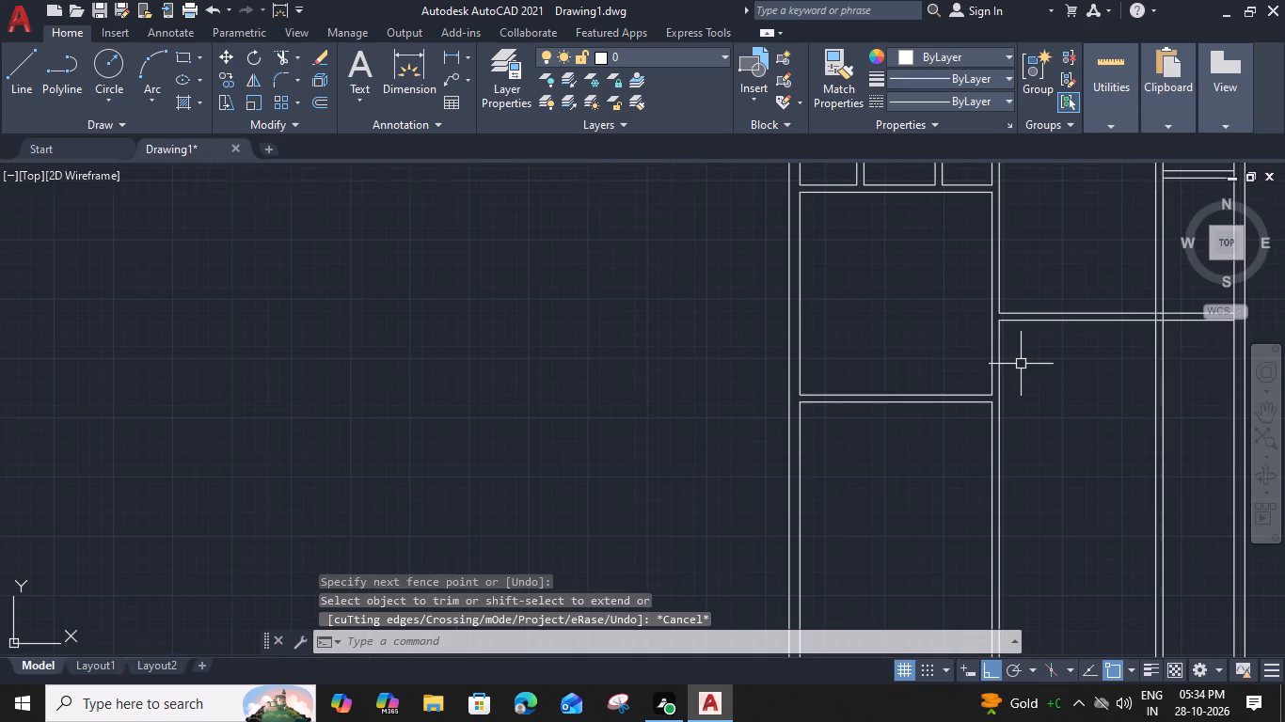
middle_click_drag(1021, 364, 853, 422)
type("TR")
key("space")
scroll(1007, 381, "up", 2)
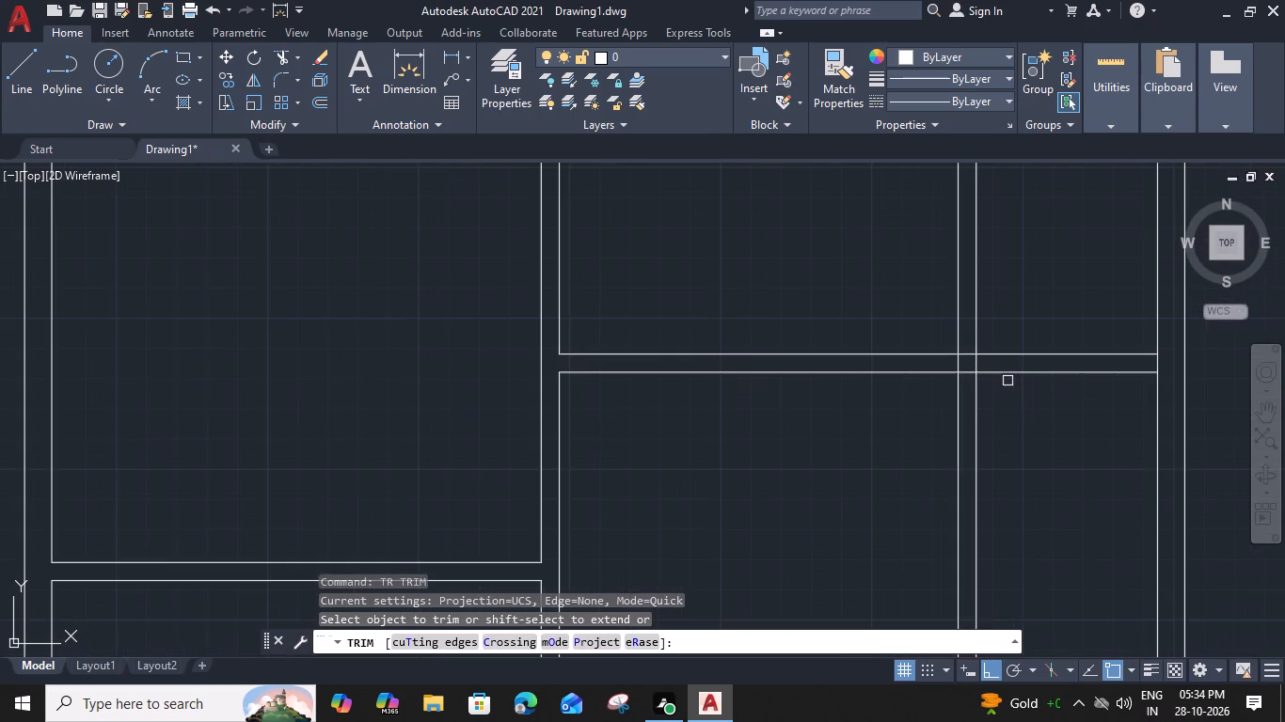
left_click(960, 413)
left_click(980, 414)
Trim the leftover line pieces where the eastern cross wall meets the vertical partition and the outer east wall.
scroll(971, 353, "up", 1)
left_click(971, 353)
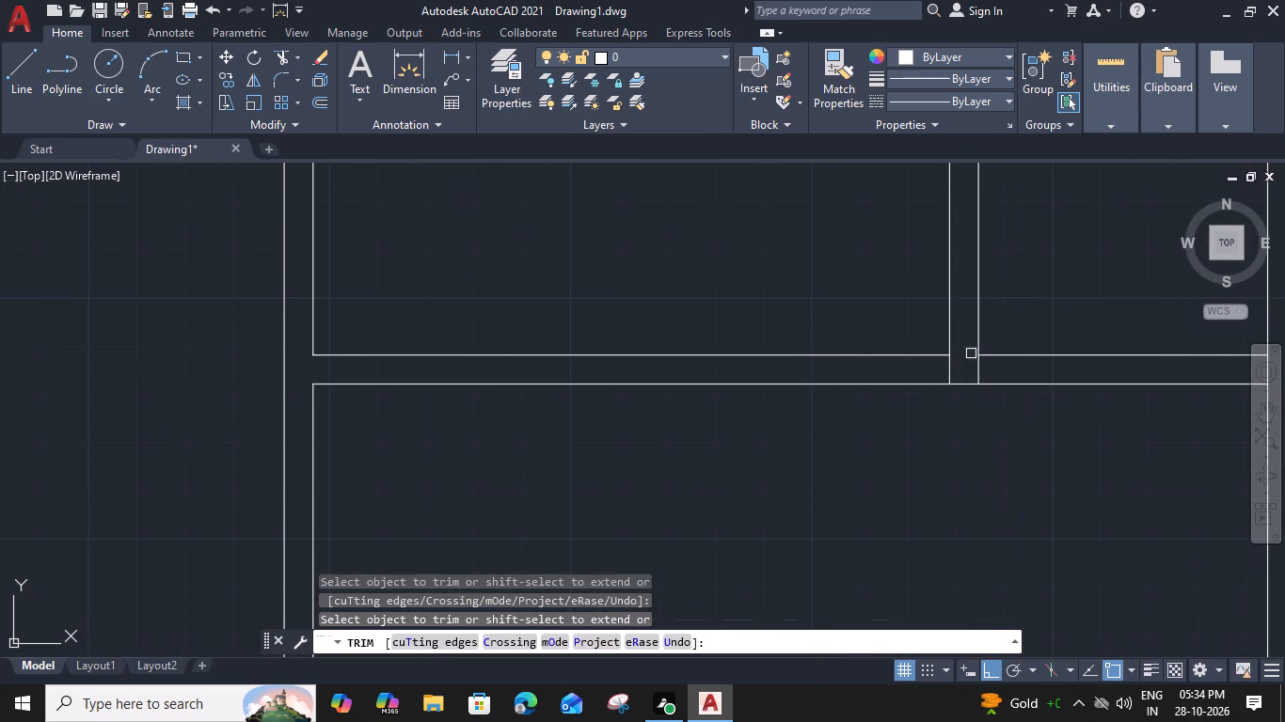
left_click(979, 369)
left_click(948, 369)
scroll(948, 369, "down", 2)
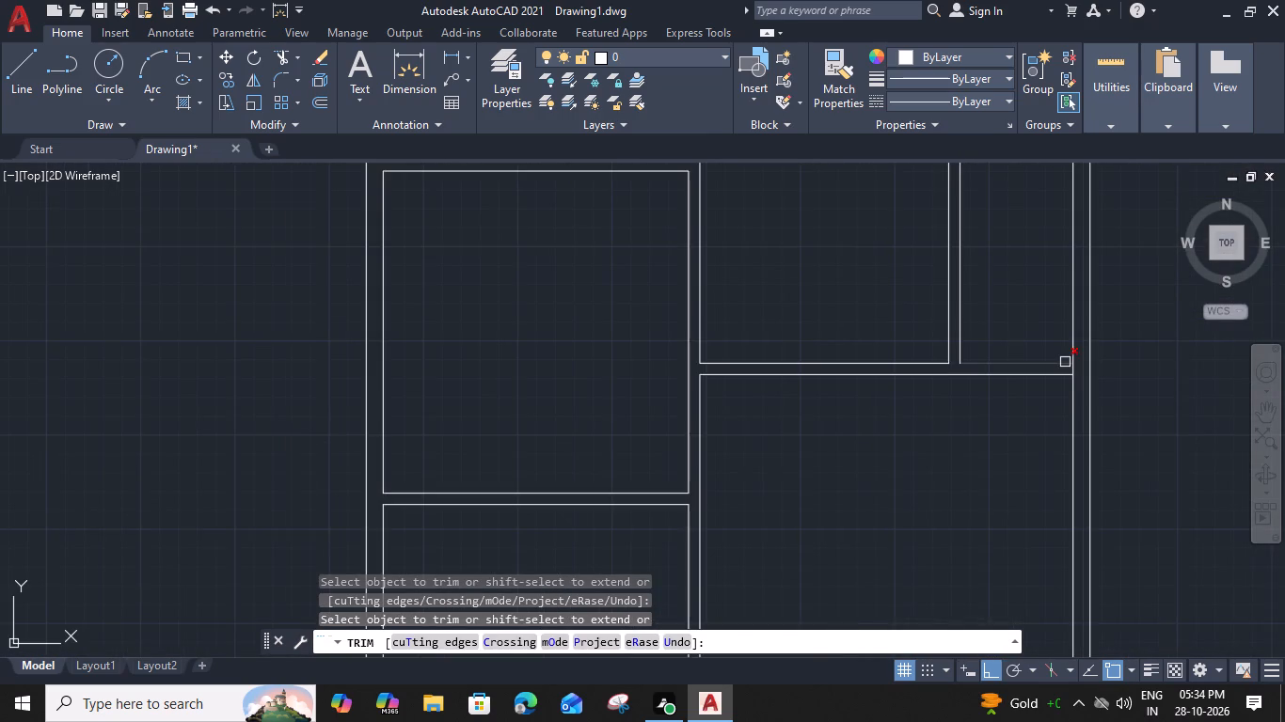
scroll(1065, 365, "up", 1)
left_click(1076, 370)
Trim the line pieces across both ends of the short cross wall between the two narrow eastern rooms.
scroll(1076, 370, "down", 1)
middle_click_drag(1029, 312, 968, 447)
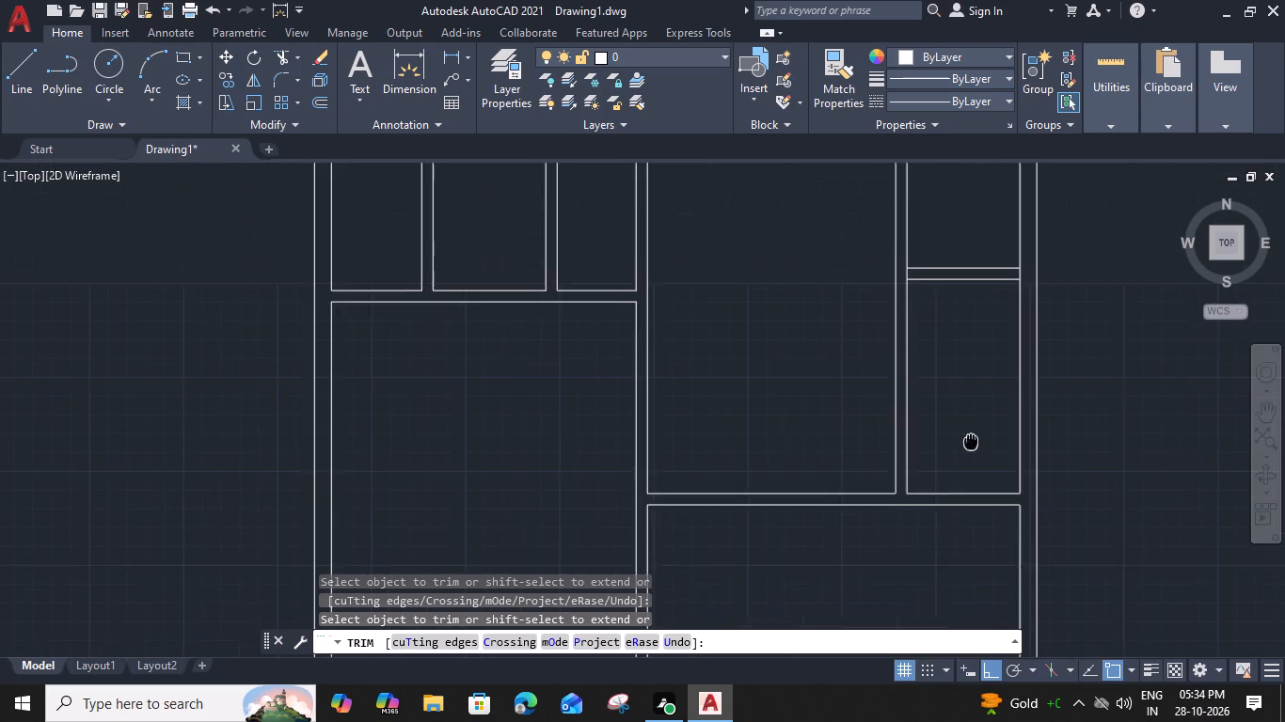
middle_click_drag(968, 447, 966, 455)
scroll(925, 308, "up", 2)
left_click(865, 259)
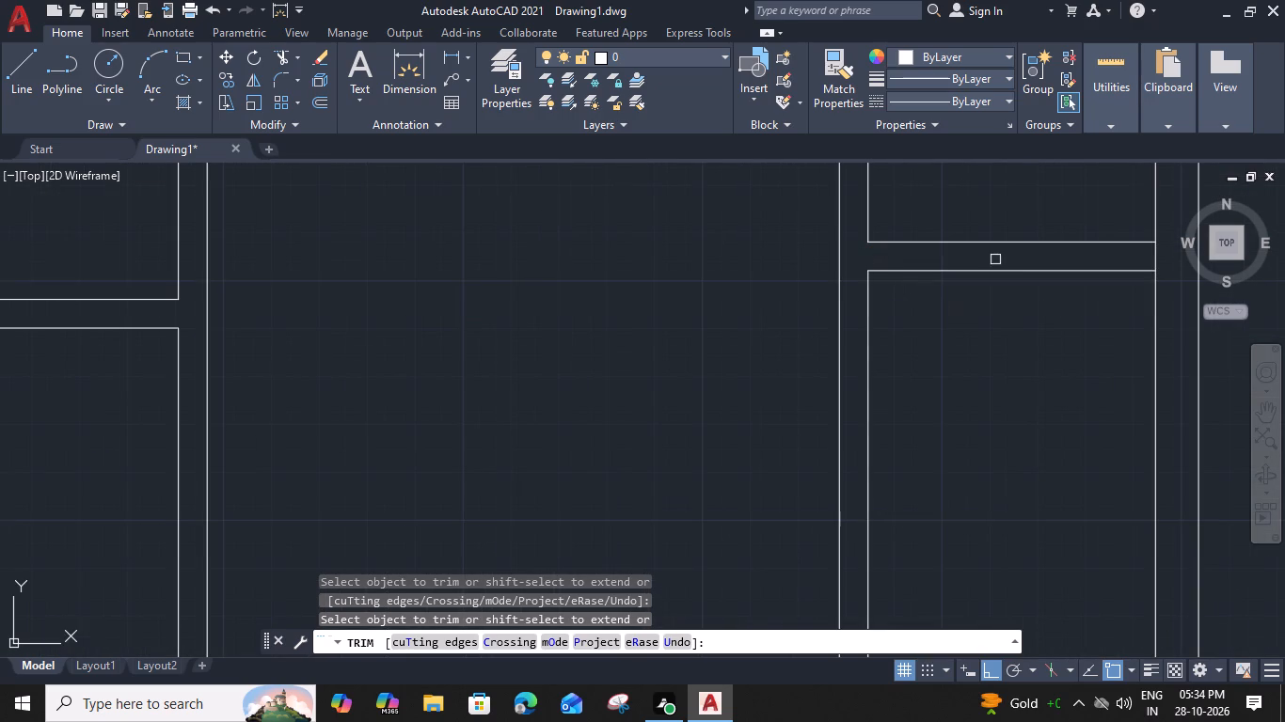
left_click(1152, 258)
scroll(1144, 256, "down", 3)
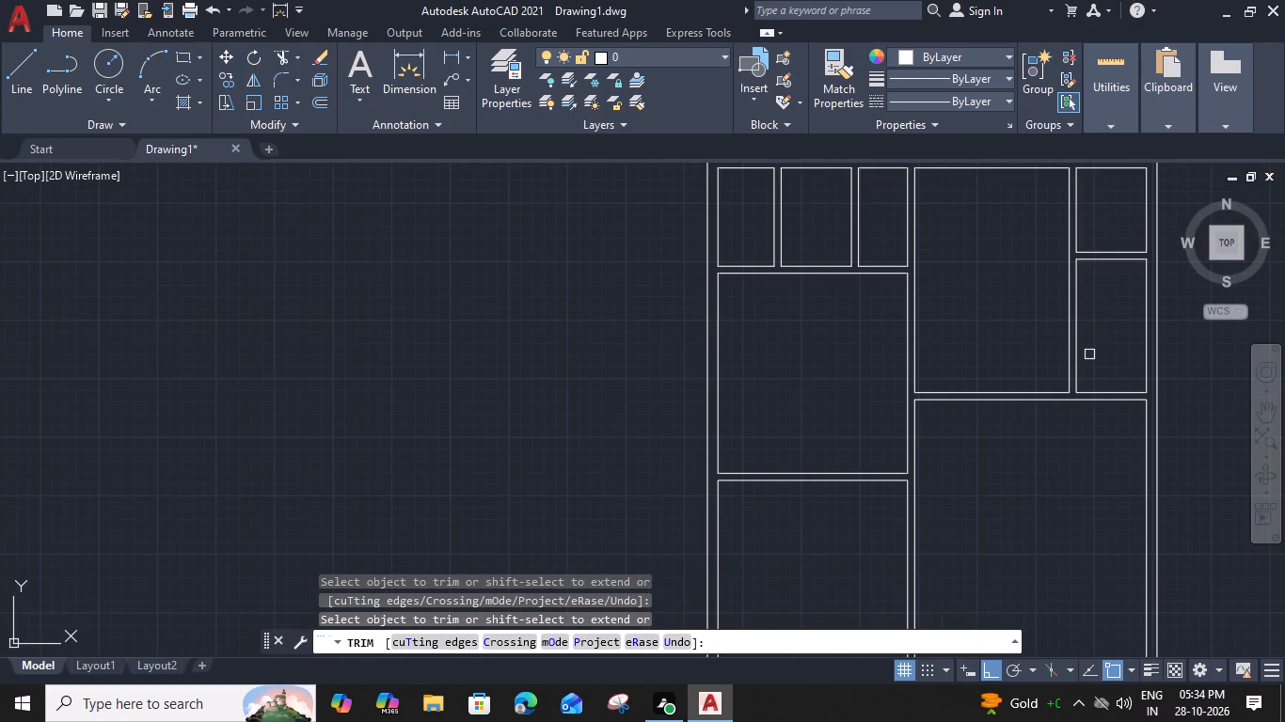
middle_click_drag(1090, 364, 1021, 373)
key("Escape")
Extend the second cross wall's lower line east to the far line of the central partition.
middle_click_drag(1023, 501, 969, 422)
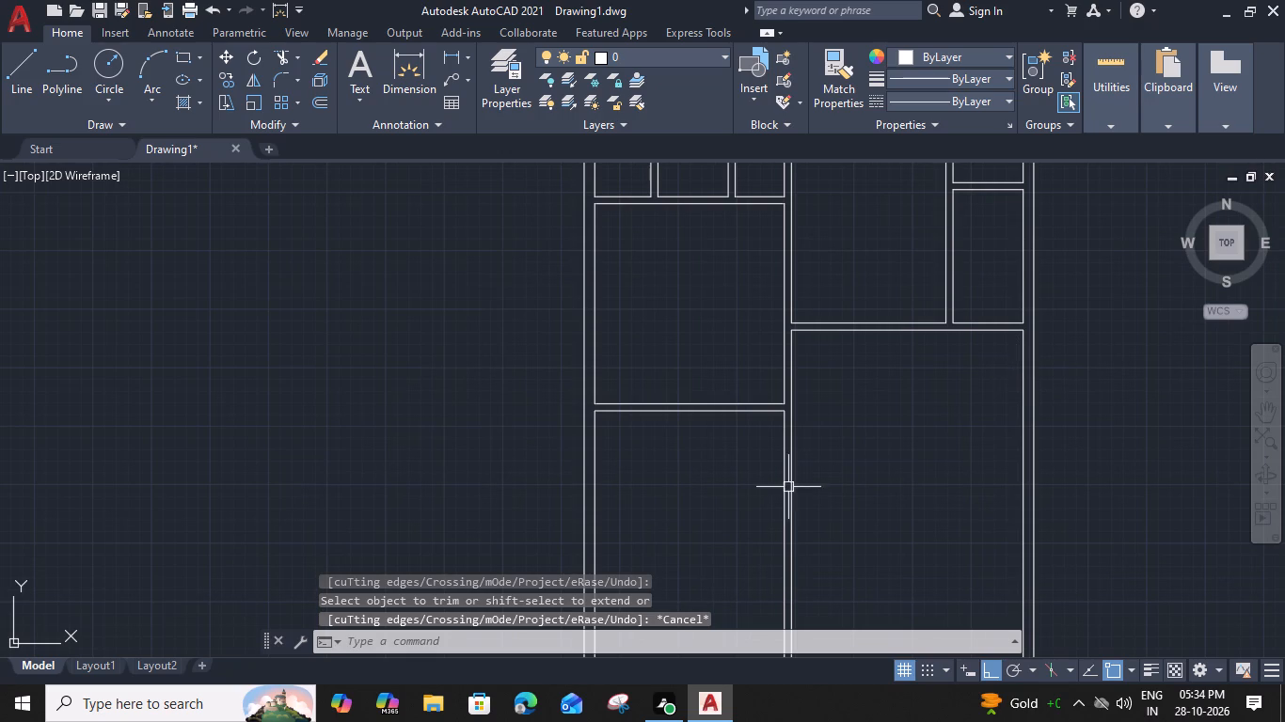
type("EX")
key("space")
left_click(767, 416)
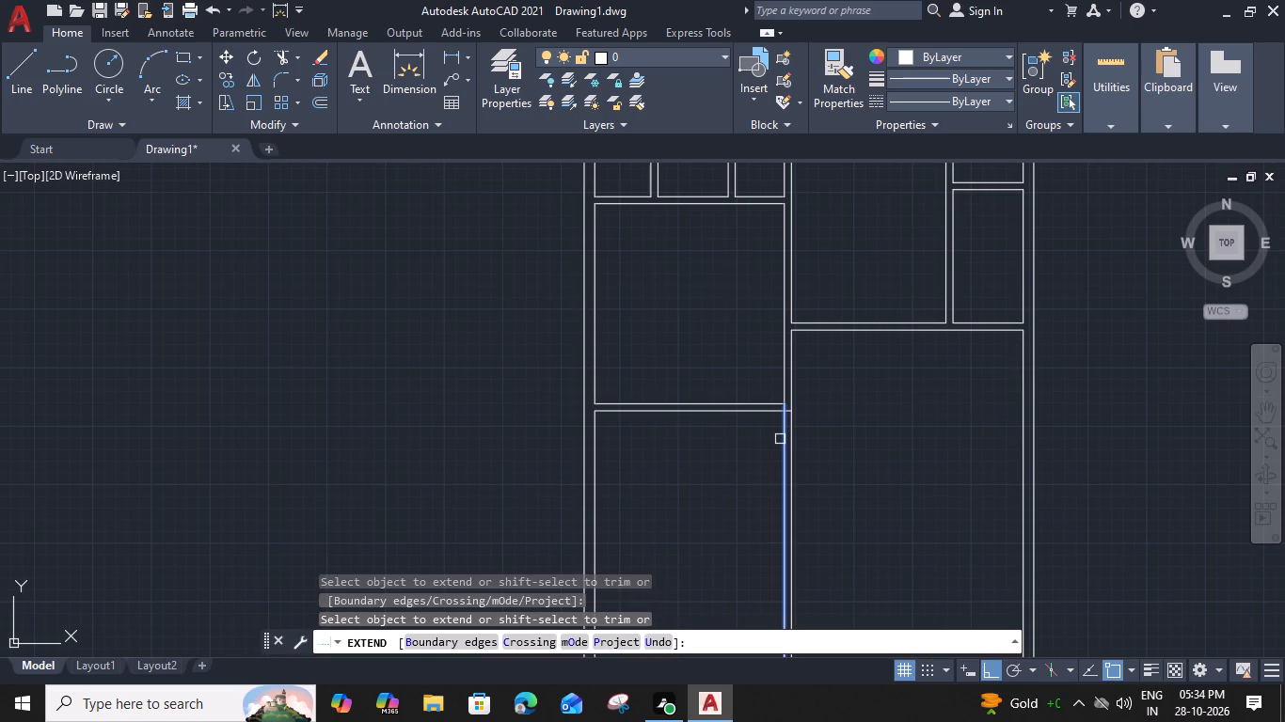
key("Escape")
Offset the east wall's inner line 10'6" west, into the large room below the eastern cross wall.
left_click(1023, 418)
type("O")
key("space")
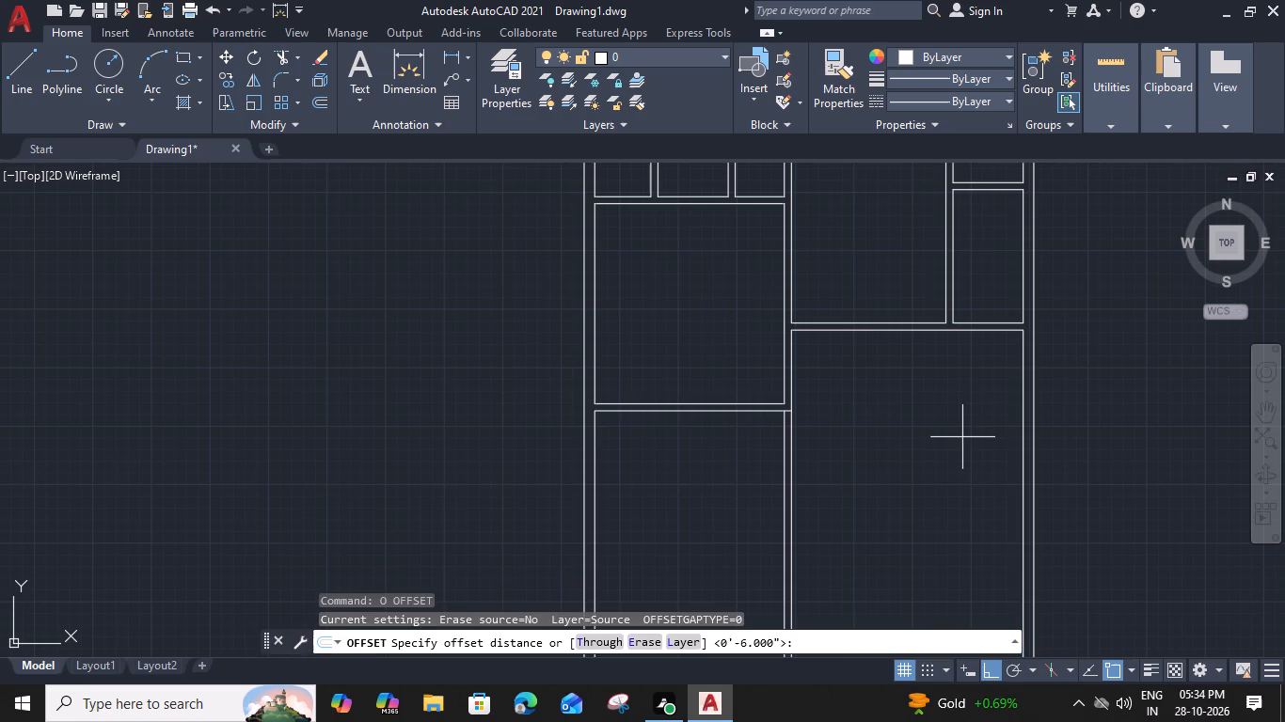
key("1")
type("0'6\"")
key("Return")
left_click(848, 456)
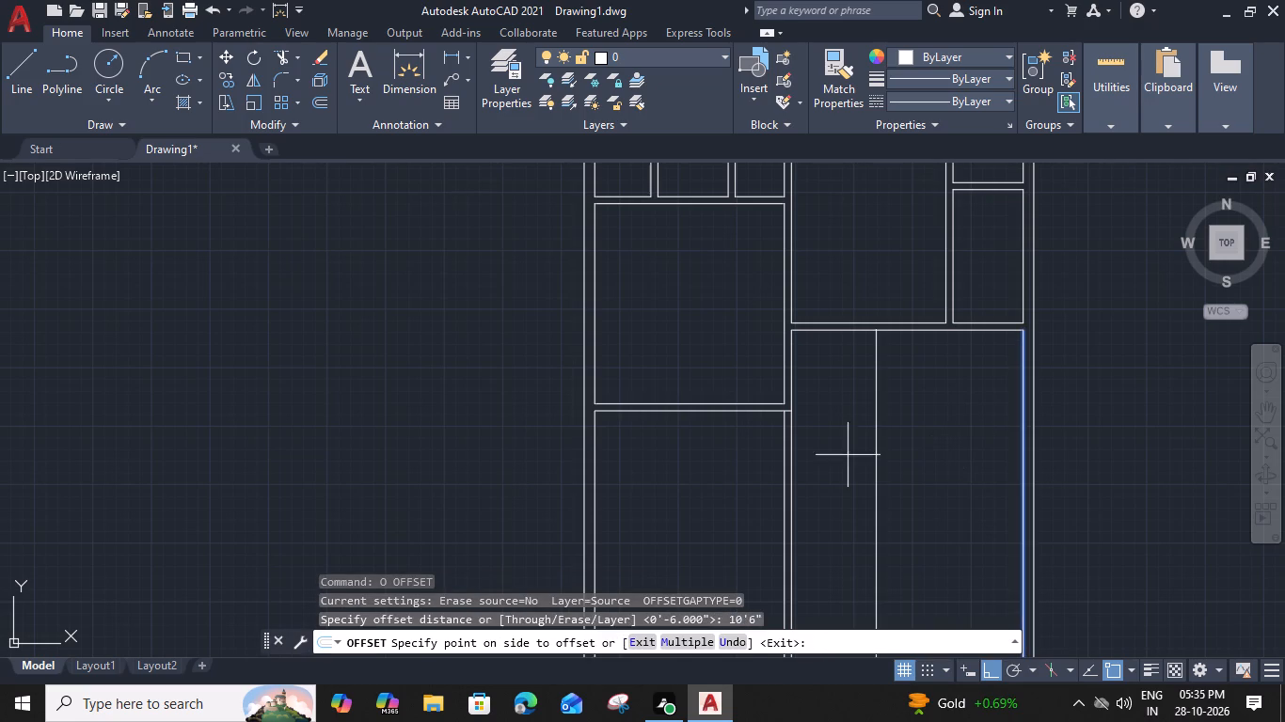
key("Escape")
Offset the new vertical line 6" west to form a partition in the lower eastern area.
left_click(873, 445)
type("O 6\"")
key("Return")
left_click(824, 463)
key("Escape")
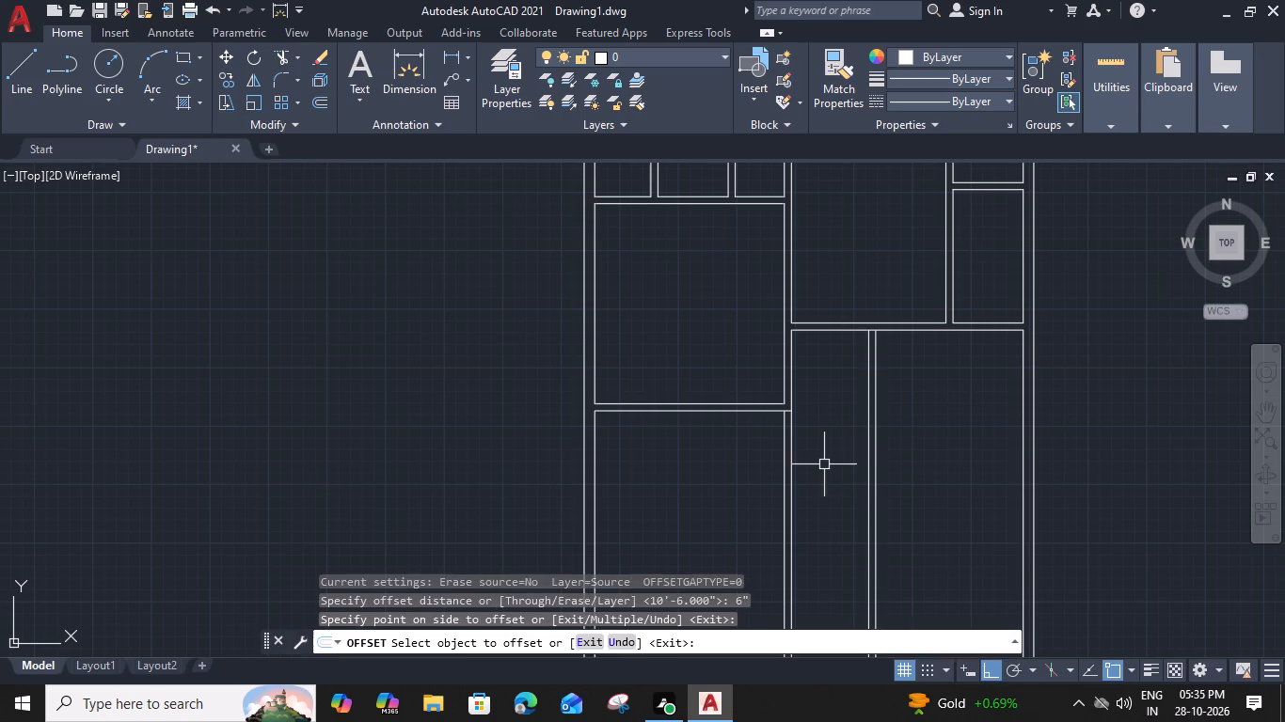
Trim the eastern cross wall's lower line between the two lines of the new vertical partition.
key("t")
key("r")
key("space")
scroll(865, 303, "up", 2)
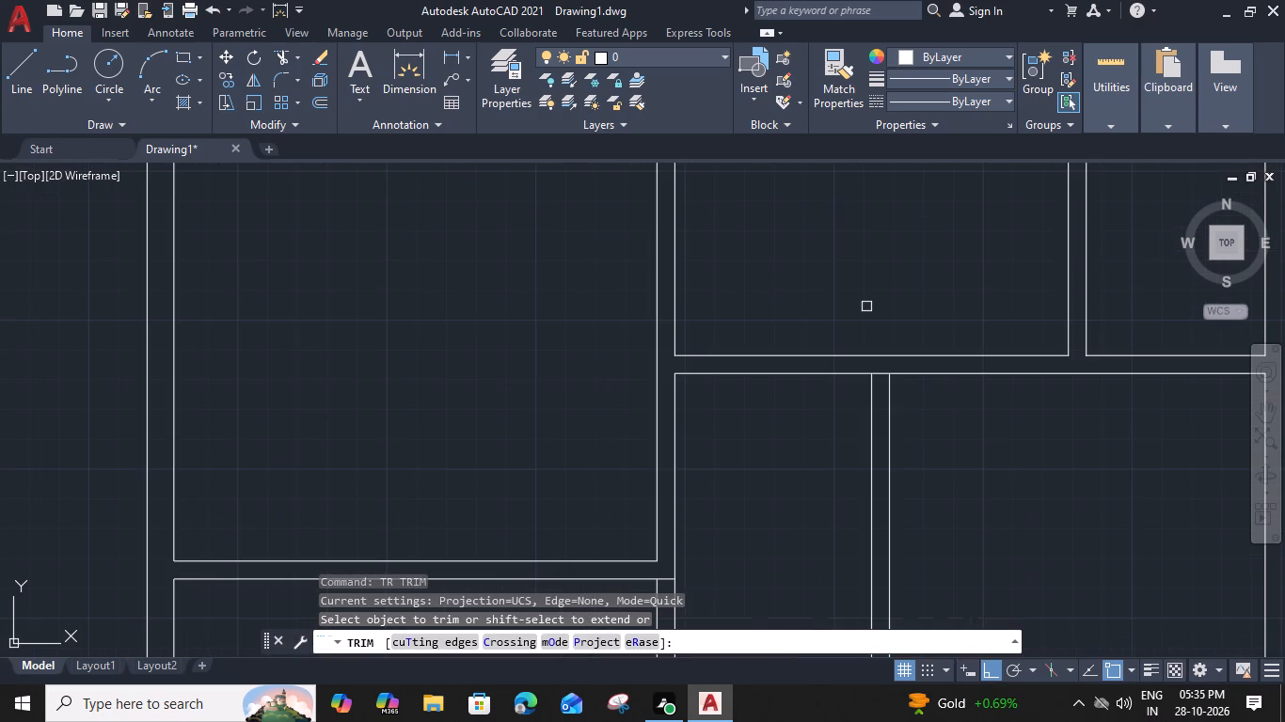
left_click(880, 378)
key("Escape")
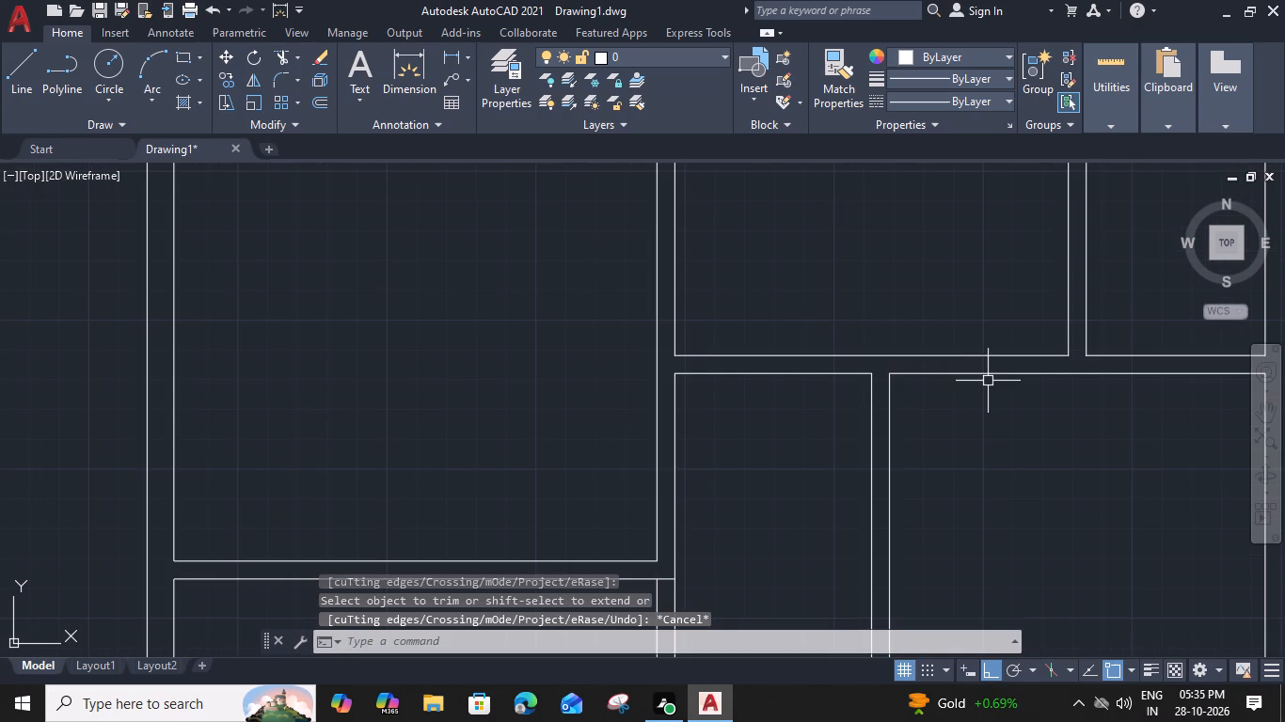
Offset the eastern cross wall's lower line 10' downward, between the new partition and the east wall.
left_click(990, 379)
left_click(949, 365)
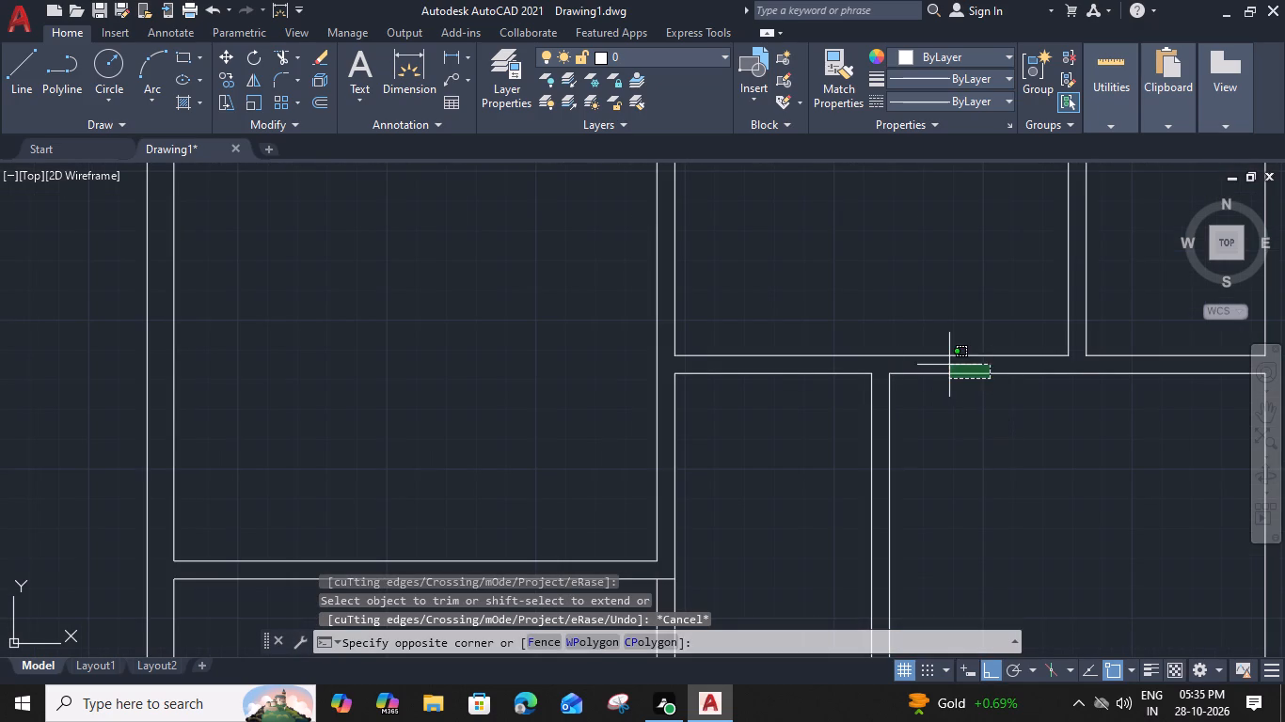
type("O")
key("space")
type("10'")
key("space")
scroll(985, 498, "down", 2)
middle_click_drag(985, 484, 961, 385)
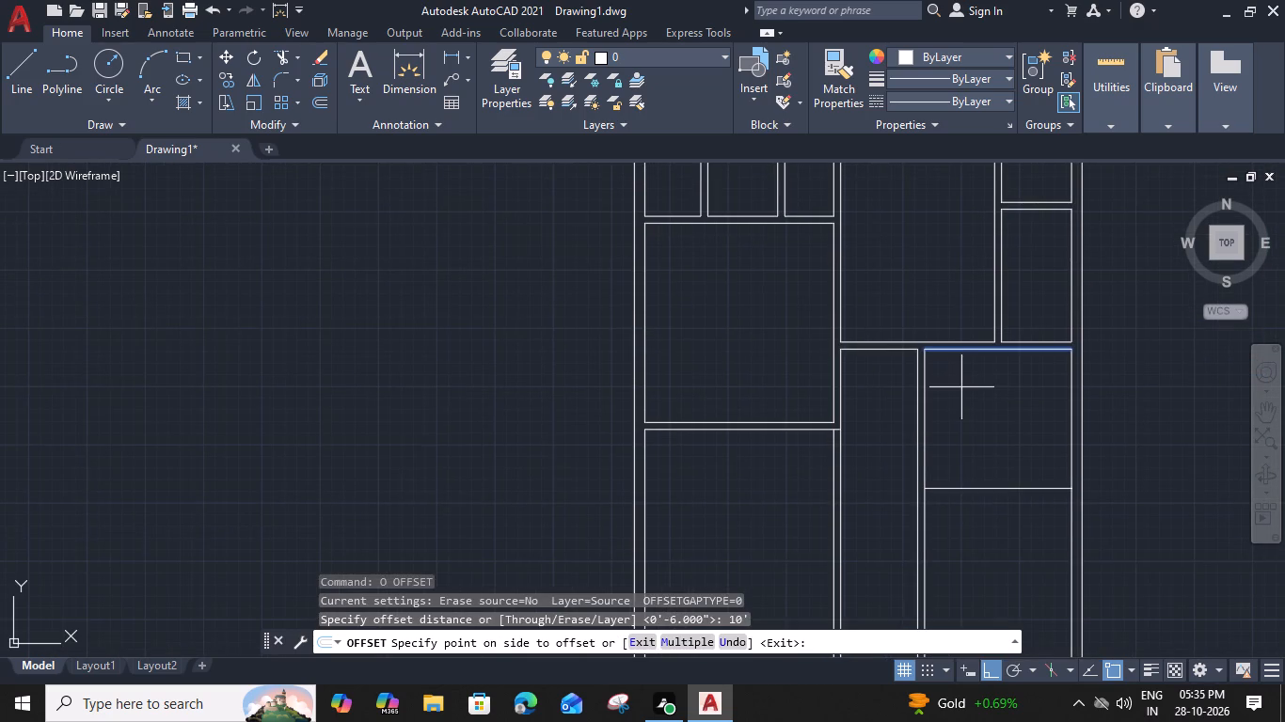
left_click(980, 482)
key("Escape")
Offset the new horizontal line 6" downward to form a cross wall closing the eastern room.
left_click(988, 485)
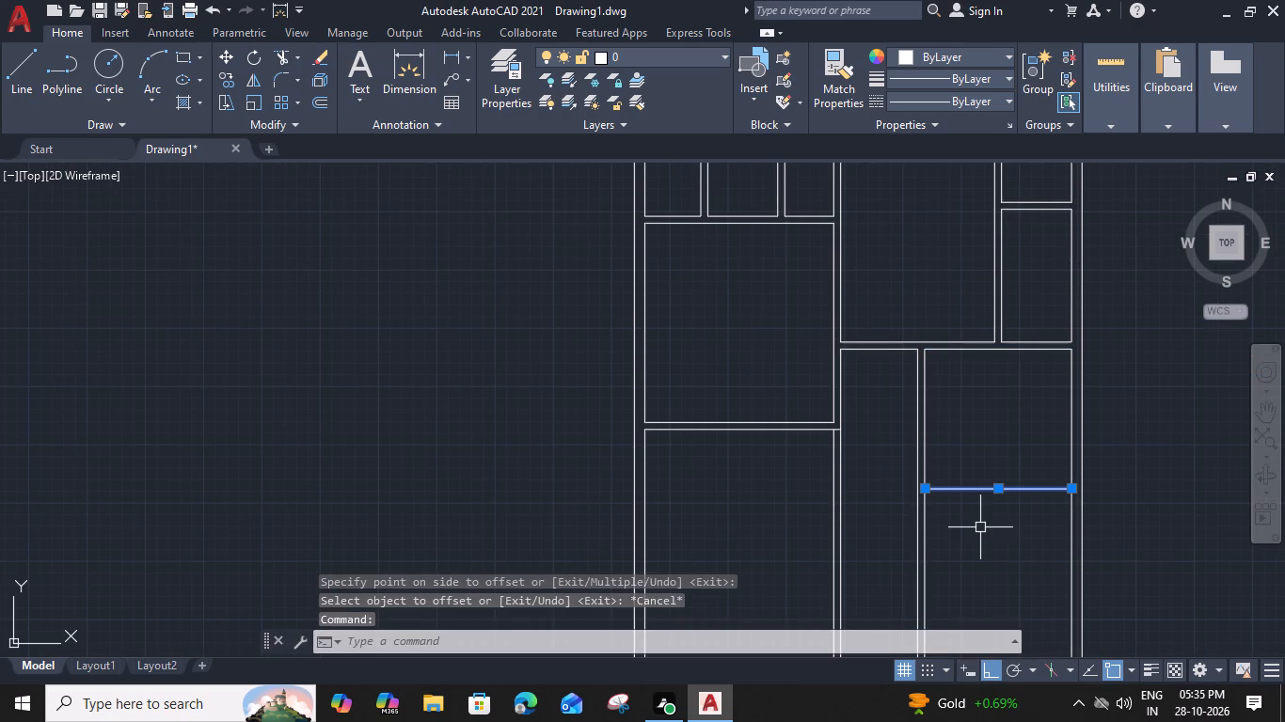
type("O")
key("space")
key("6")
key("shift+quotedbl")
key("Return")
left_click(976, 548)
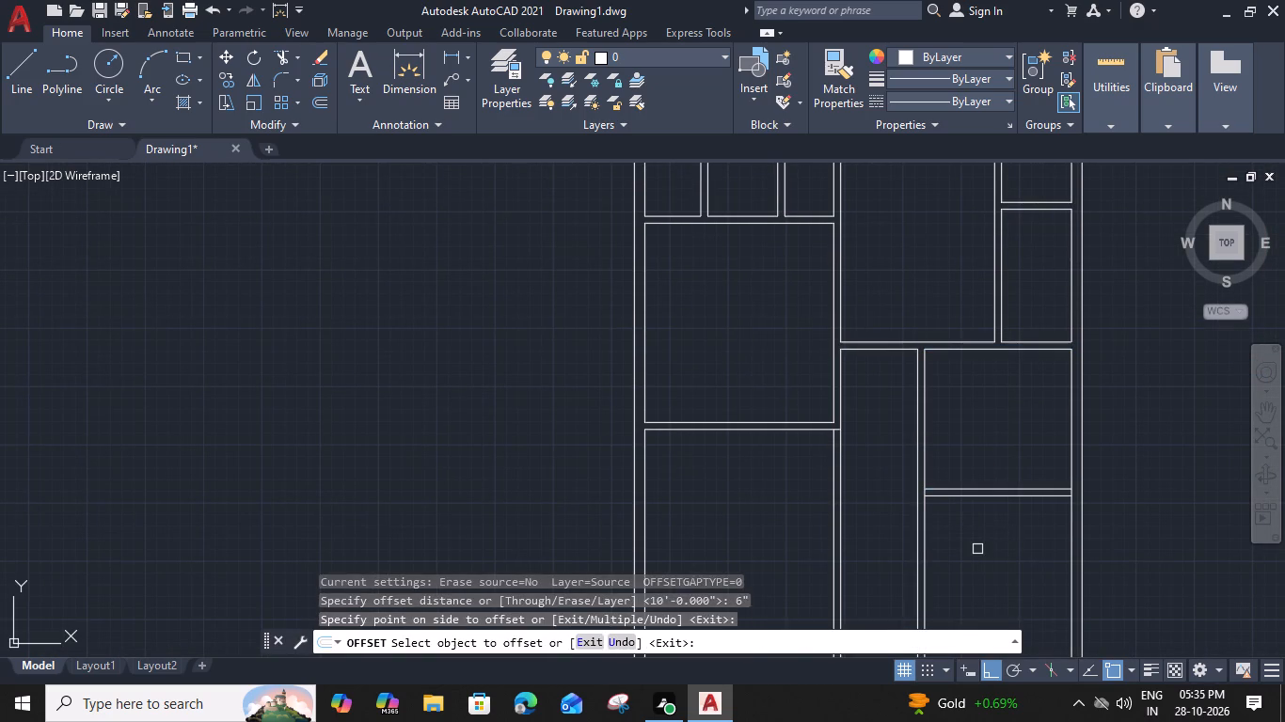
key("Escape")
Offset the second cross wall's lower line 12' downward in the western room.
middle_click_drag(762, 475, 791, 385)
left_click(785, 336)
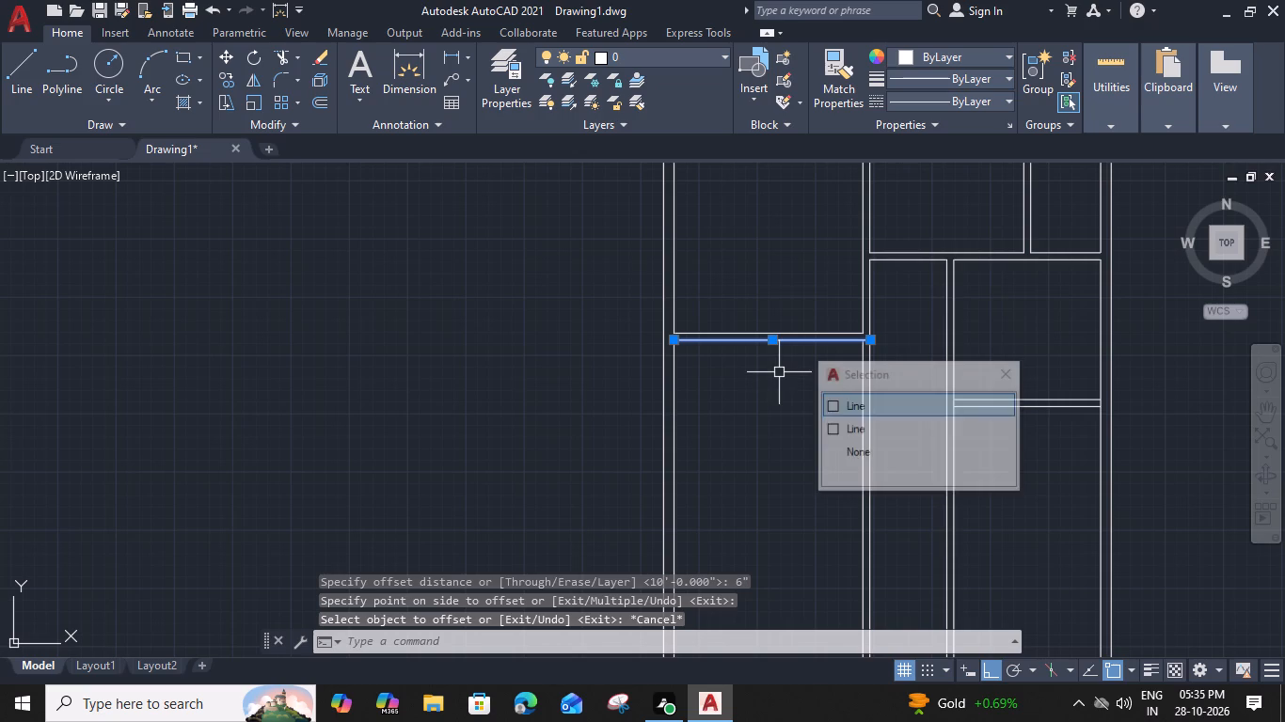
type("O")
key("space")
type("12'")
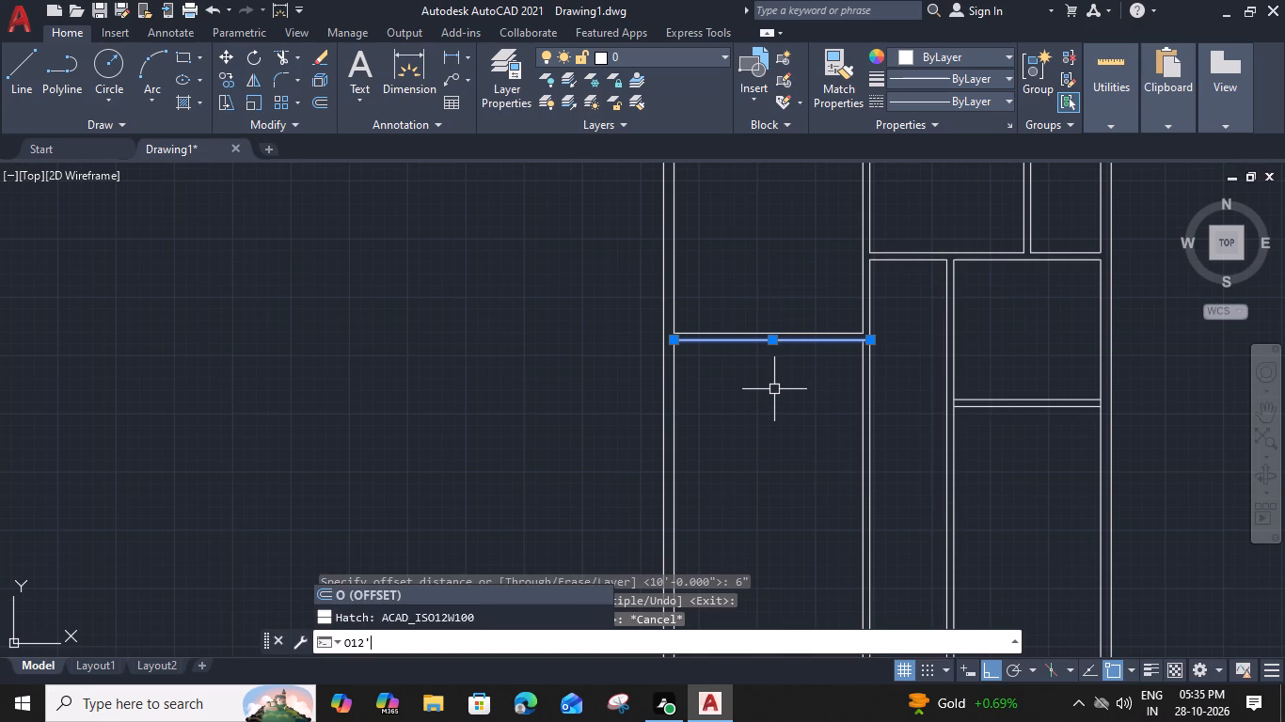
key("space")
type("O")
key("space")
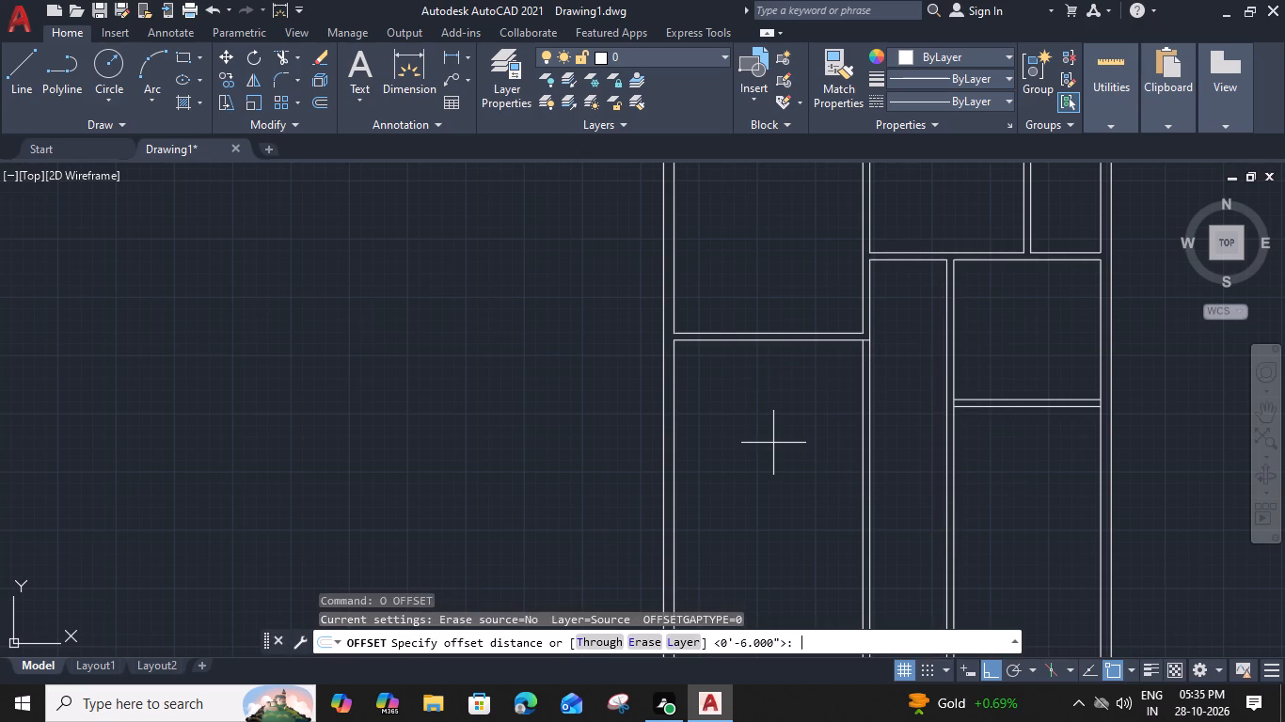
type("12")
type("'")
key("space")
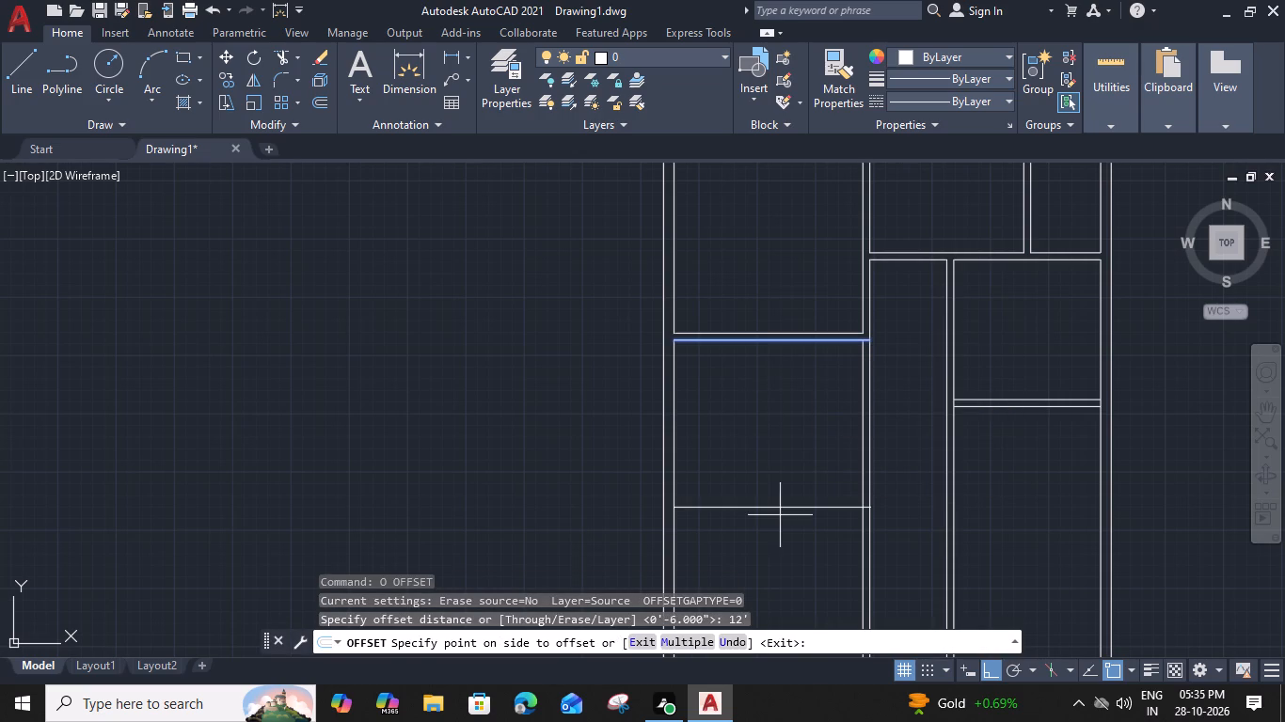
left_click(784, 544)
middle_click_drag(785, 546, 786, 420)
left_click(782, 450)
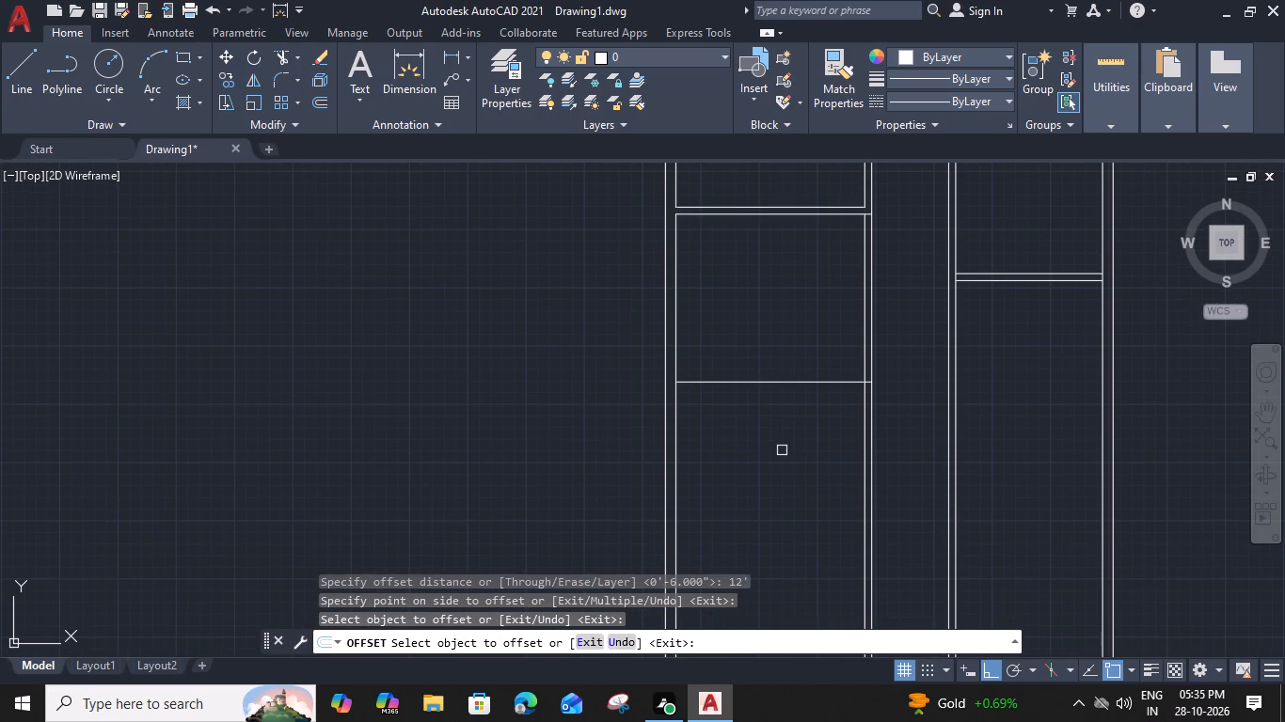
key("Escape")
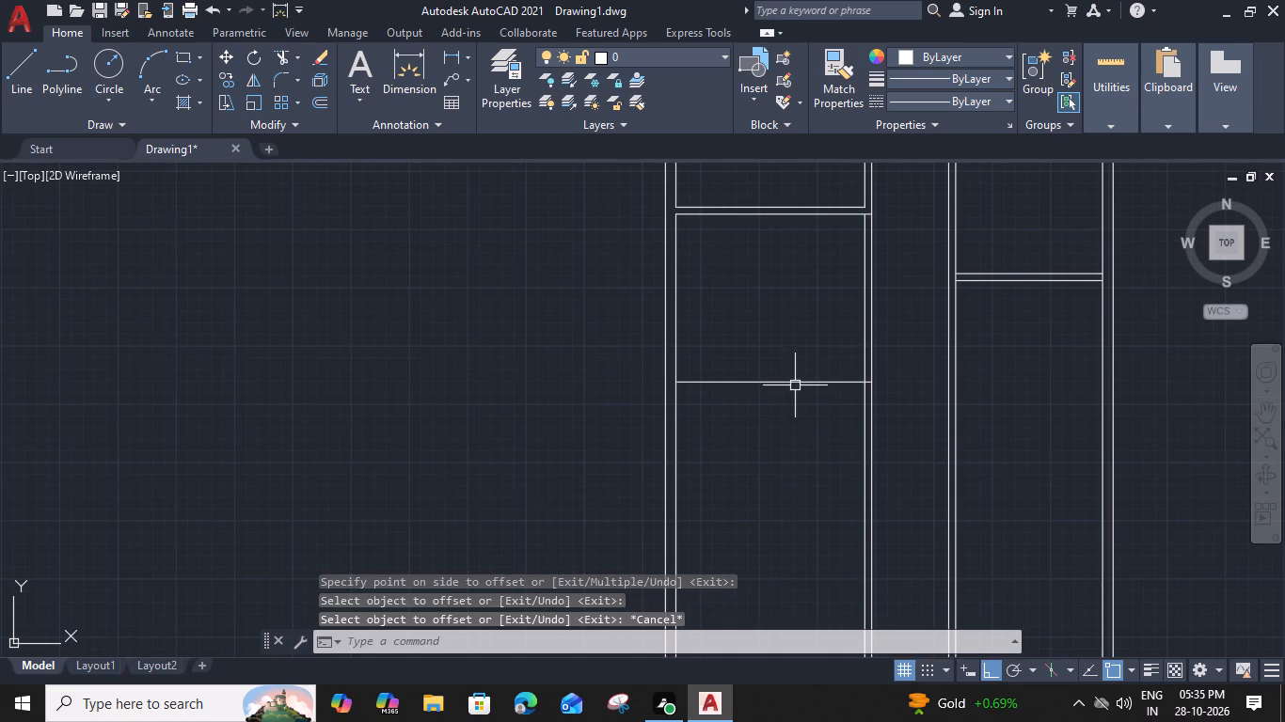
Offset the new line in the western room 6" downward to form the third cross wall.
left_click(797, 379)
type("O 6\"")
key("Return")
left_click(787, 482)
key("Escape")
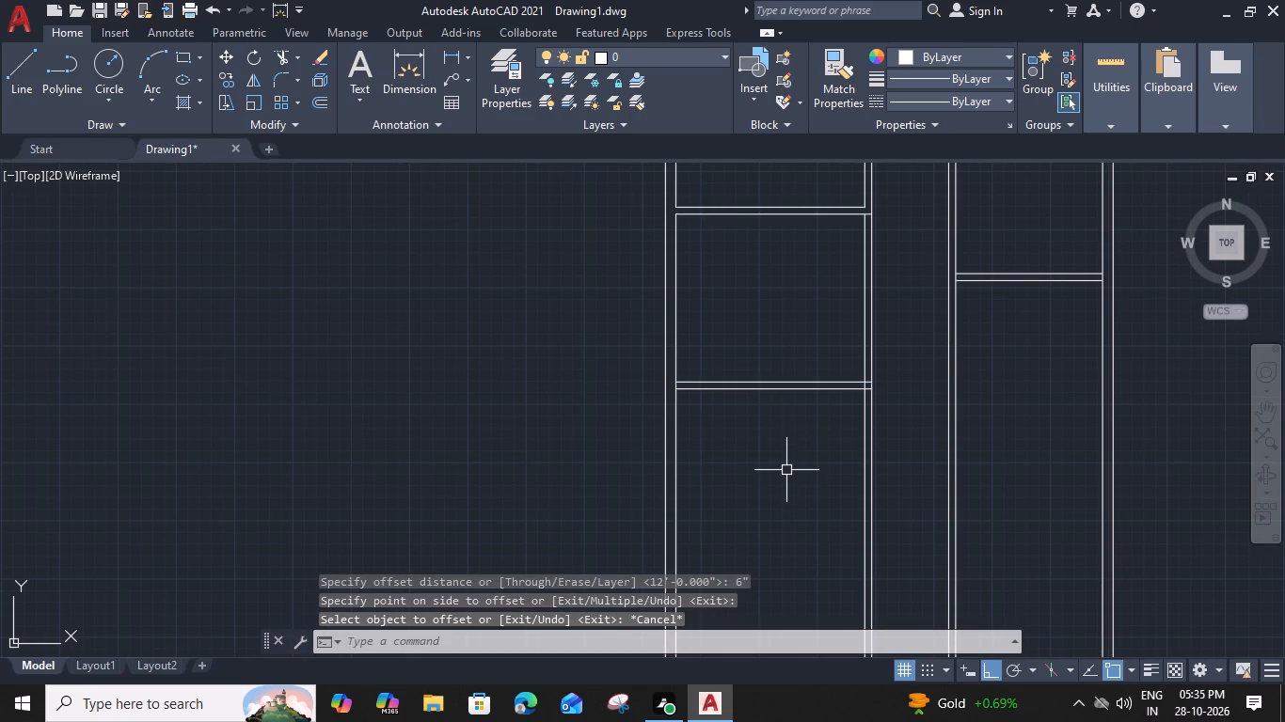
Offset the lower line of the lowest eastern cross wall 13' downward, between the eastern partition and the east wall.
middle_click_drag(895, 462, 847, 451)
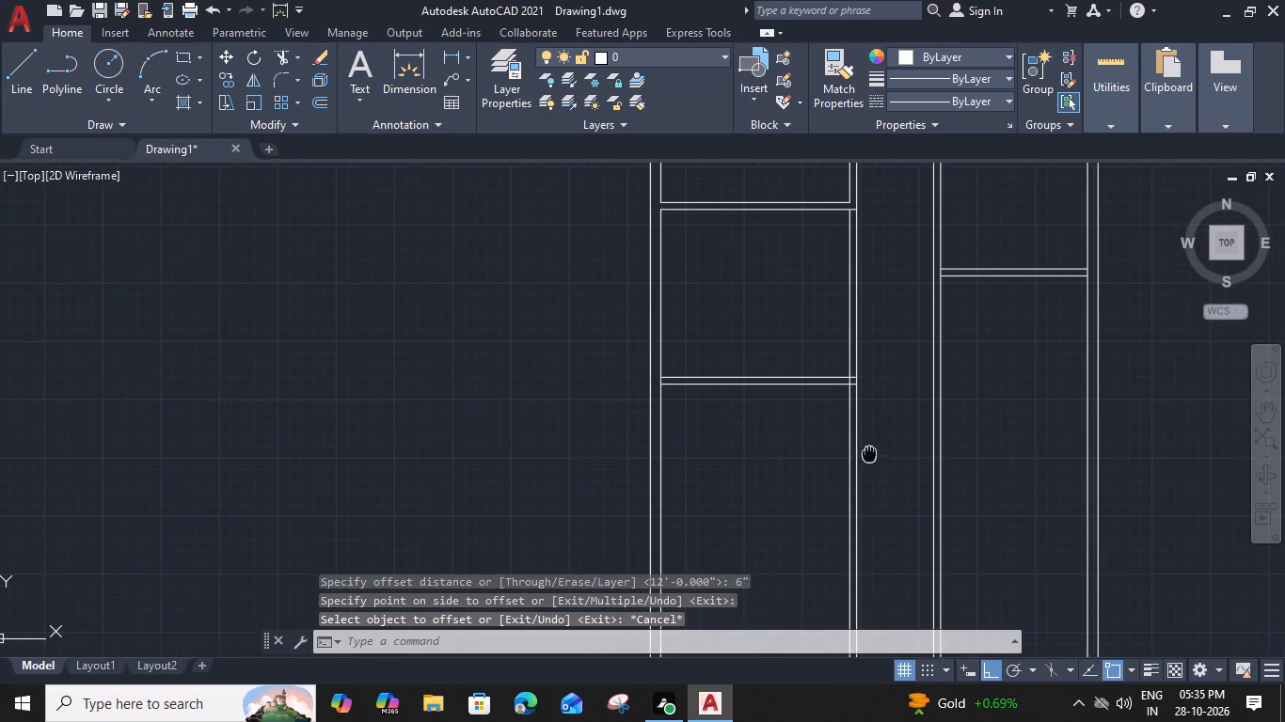
middle_click_drag(847, 451, 697, 447)
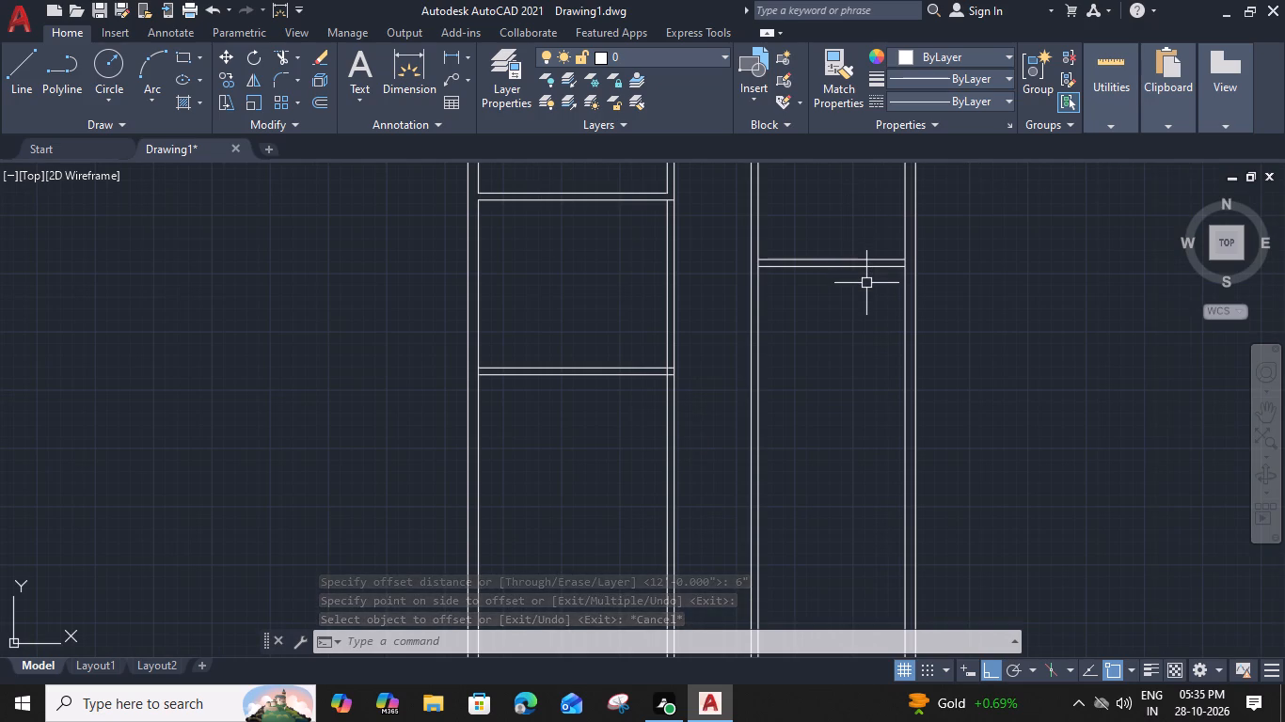
scroll(866, 284, "up", 1)
left_click(871, 254)
type("O")
key("space")
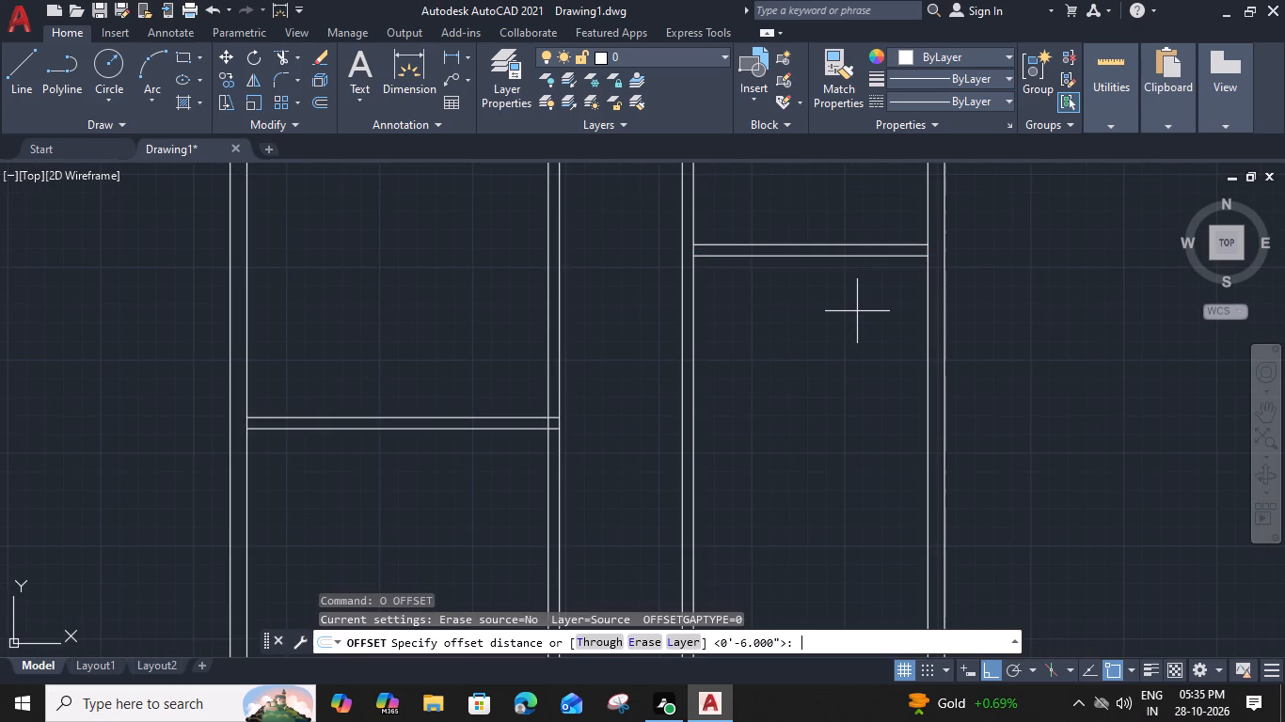
key("1")
type("3'")
key("space")
left_click(852, 447)
middle_click_drag(857, 433, 870, 327)
left_click(878, 448)
key("Escape")
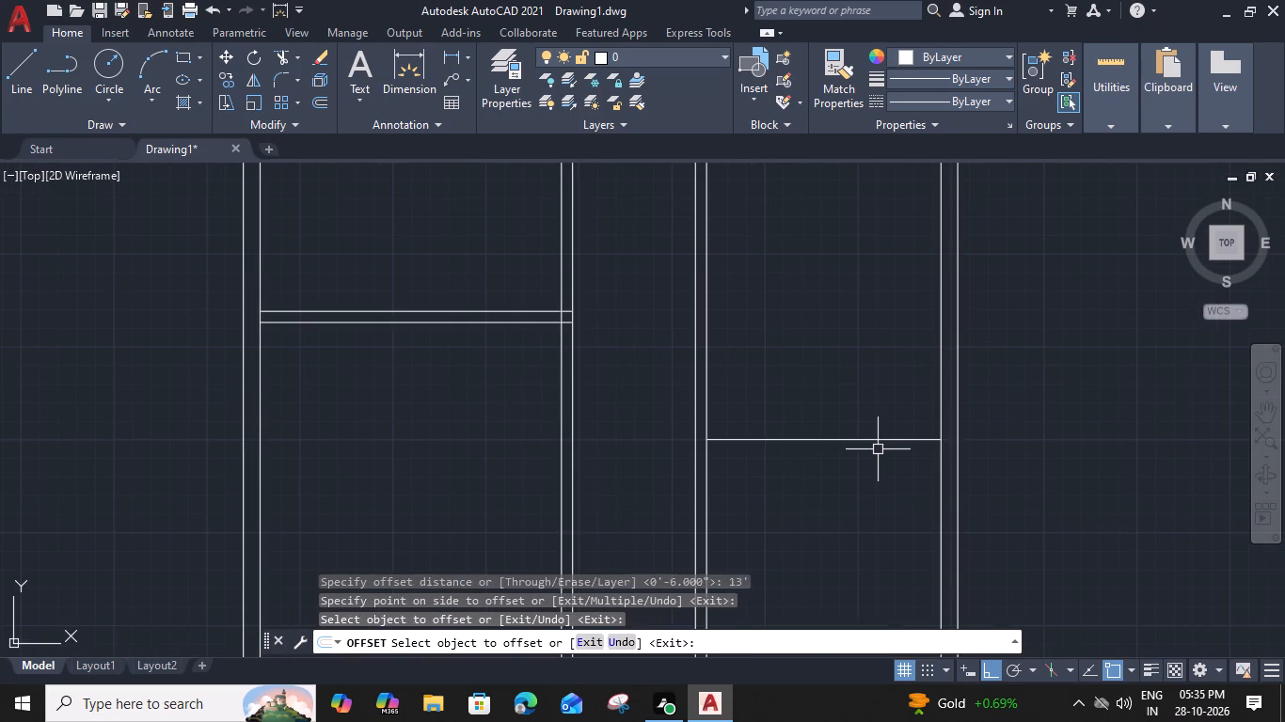
Offset the new eastern horizontal line 6" downward to form another cross wall in the eastern room.
left_click(878, 437)
key("o")
key("space")
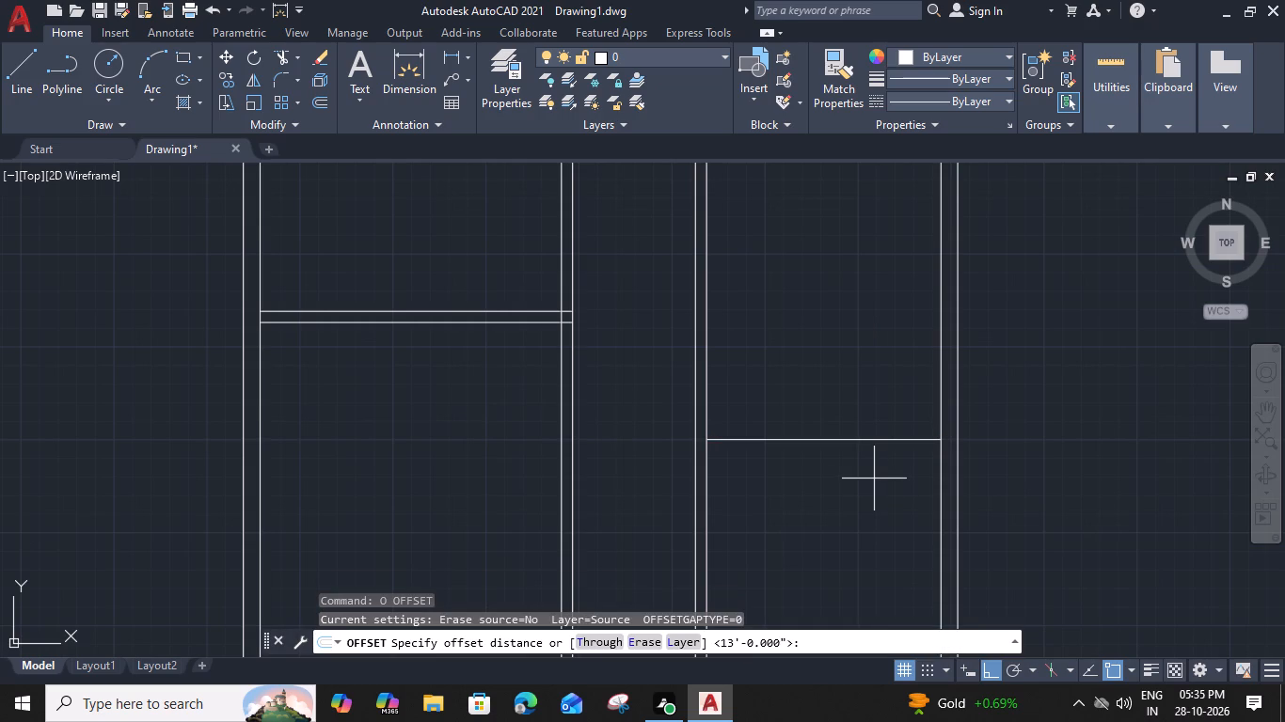
key("6")
key("shift+quotedbl")
key("Return")
left_click(869, 527)
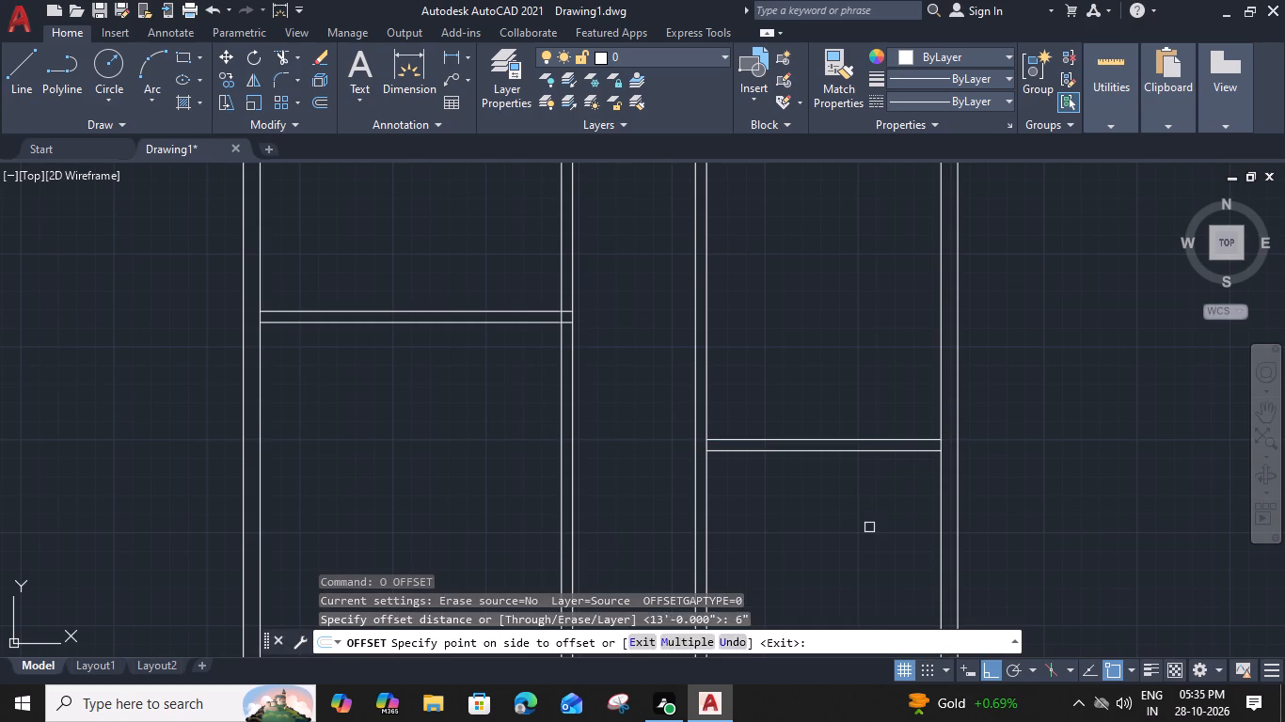
key("Escape")
Trim the third western cross wall's line ends inside the western partition and open the partition's inner line at the junction.
middle_click_drag(867, 514, 955, 463)
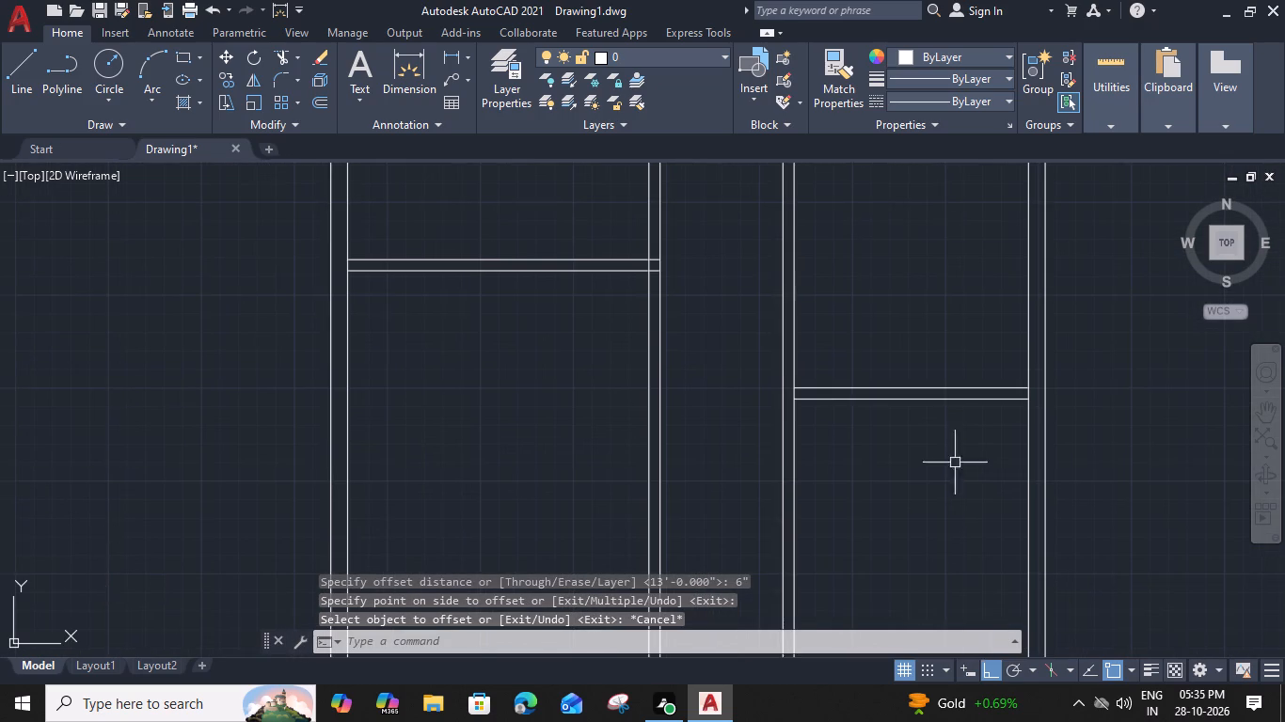
middle_click_drag(650, 305, 781, 412)
type("TR")
key("space")
scroll(785, 367, "up", 3)
left_click(788, 349)
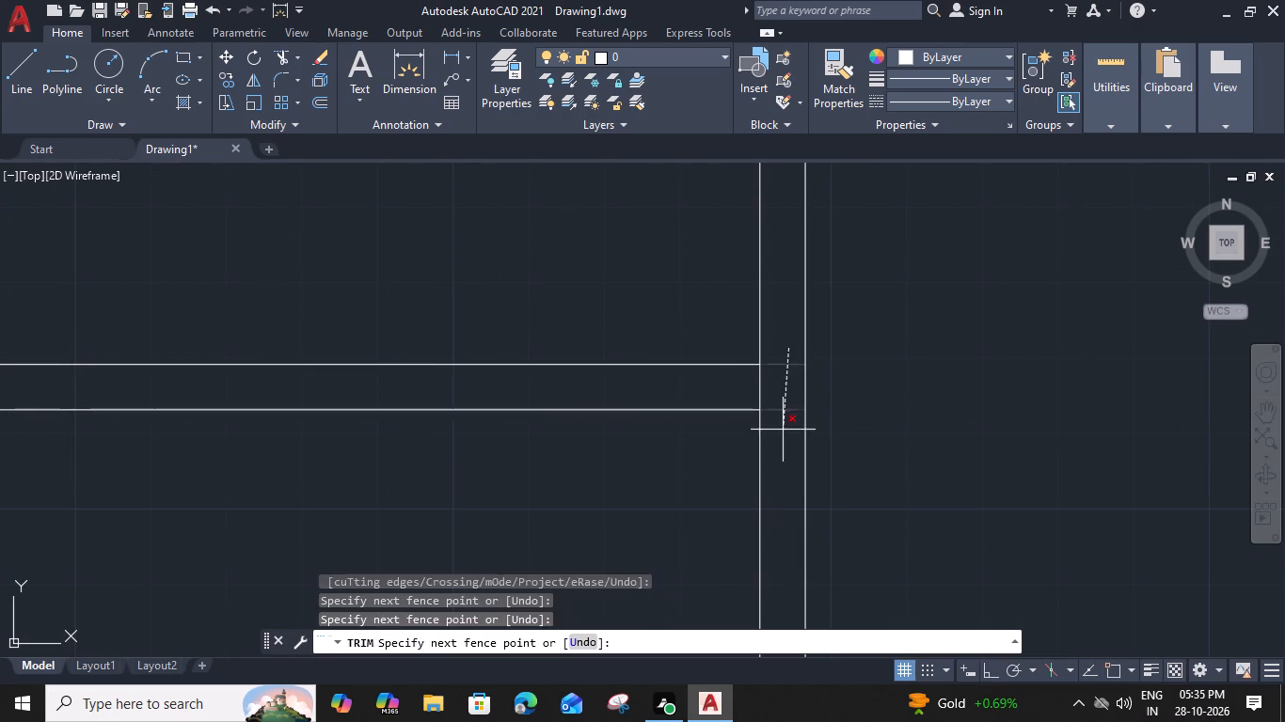
left_click_drag(783, 430, 779, 419)
left_click(763, 388)
Trim the remaining overlaps where the two lower eastern cross walls and the second western cross wall meet the vertical walls.
scroll(763, 388, "down", 2)
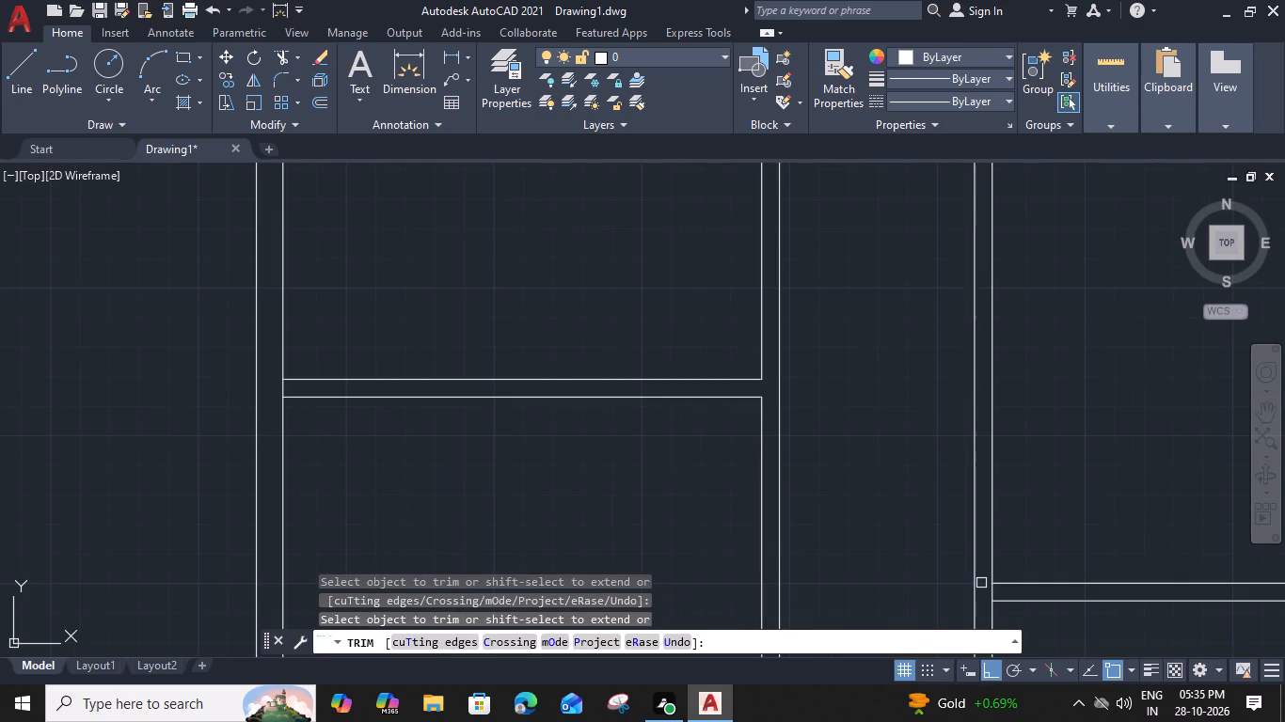
left_click(993, 590)
middle_click_drag(1028, 311, 982, 626)
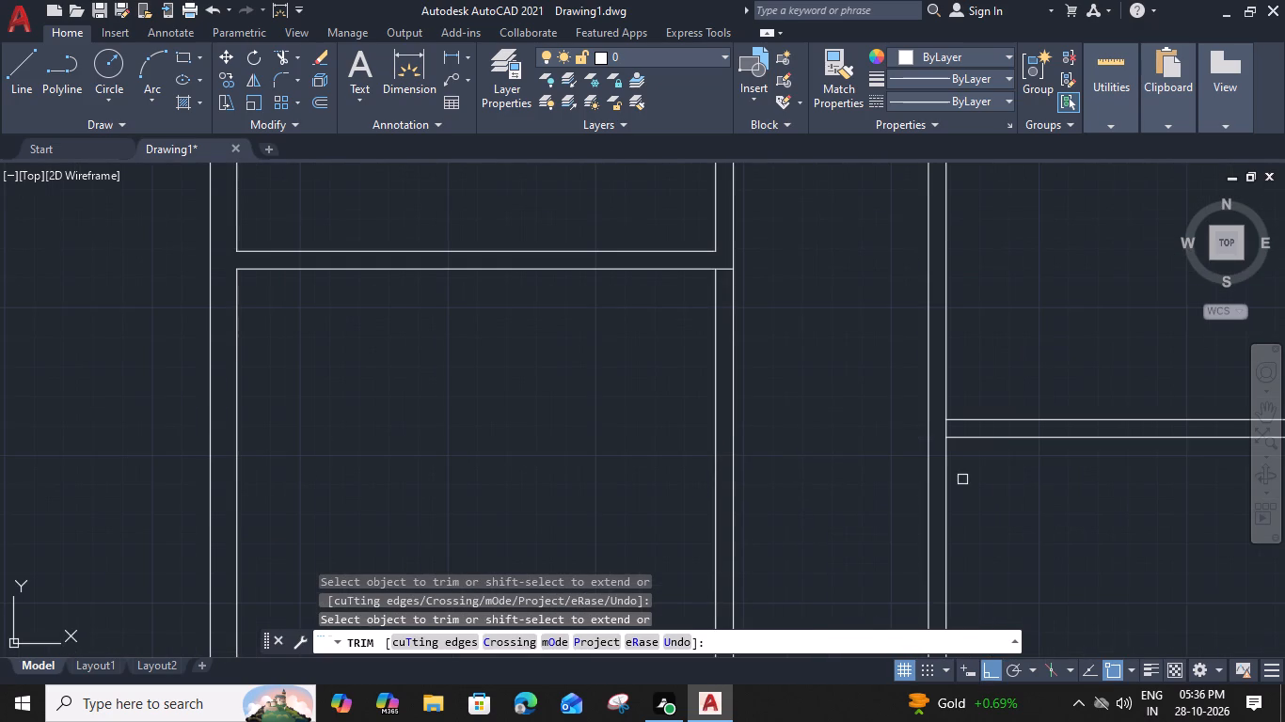
left_click(947, 429)
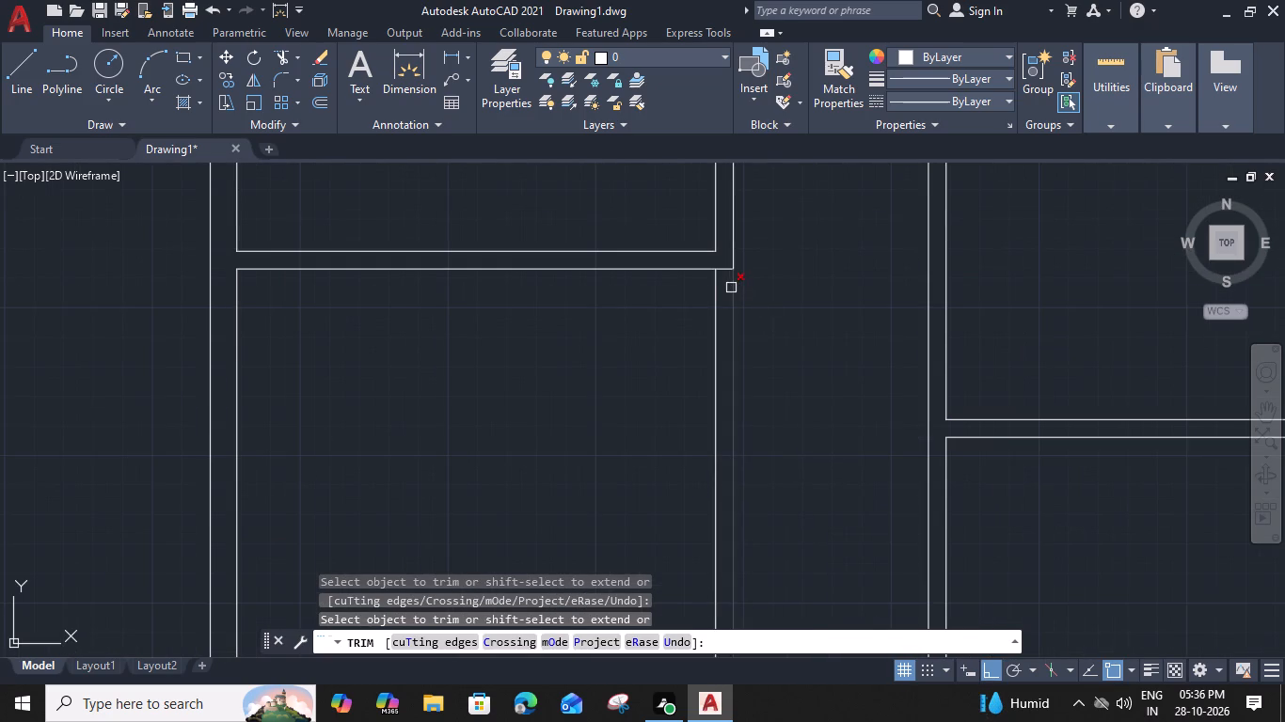
left_click(723, 272)
scroll(742, 290, "down", 3)
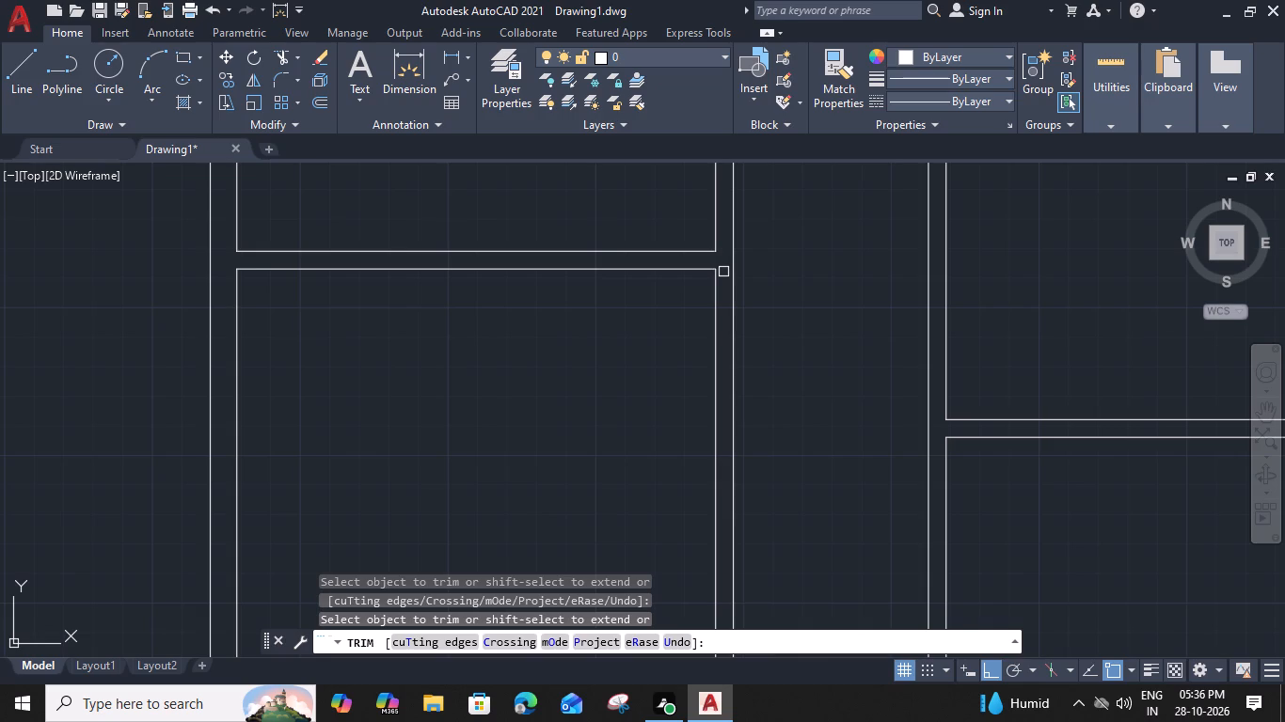
scroll(887, 339, "up", 3)
left_click(880, 280)
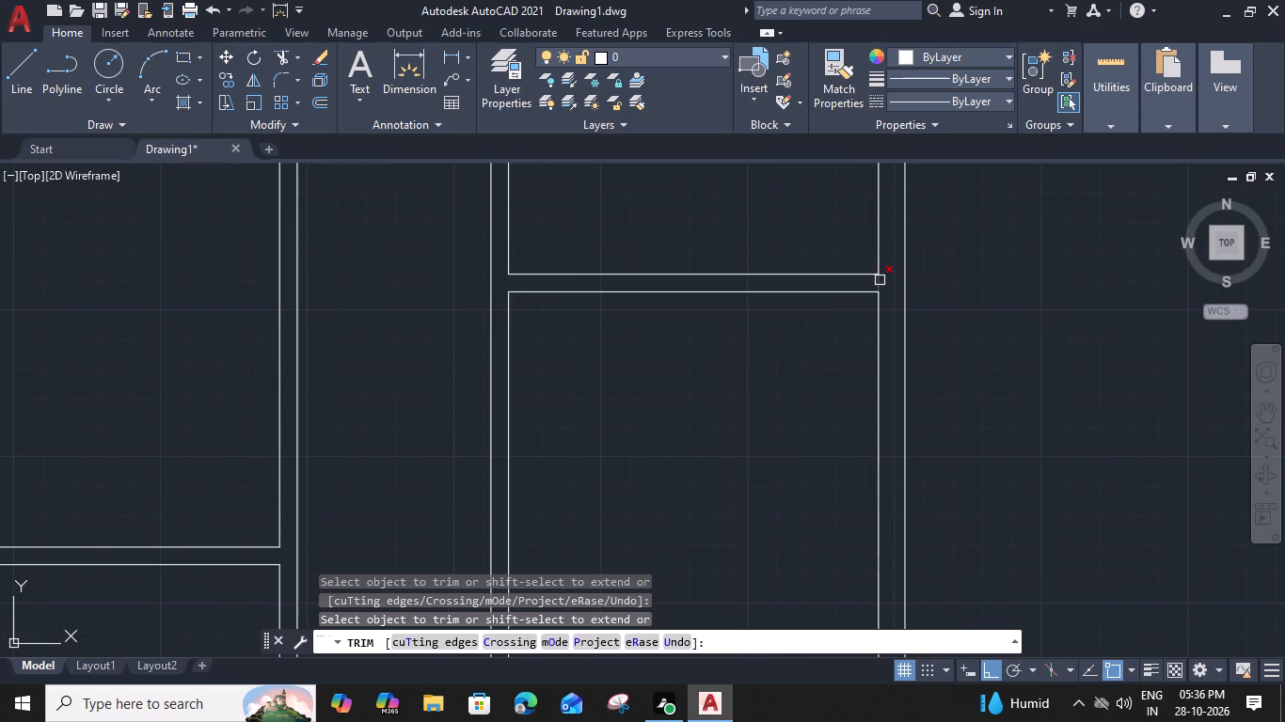
middle_click_drag(830, 470, 832, 248)
scroll(880, 564, "up", 1)
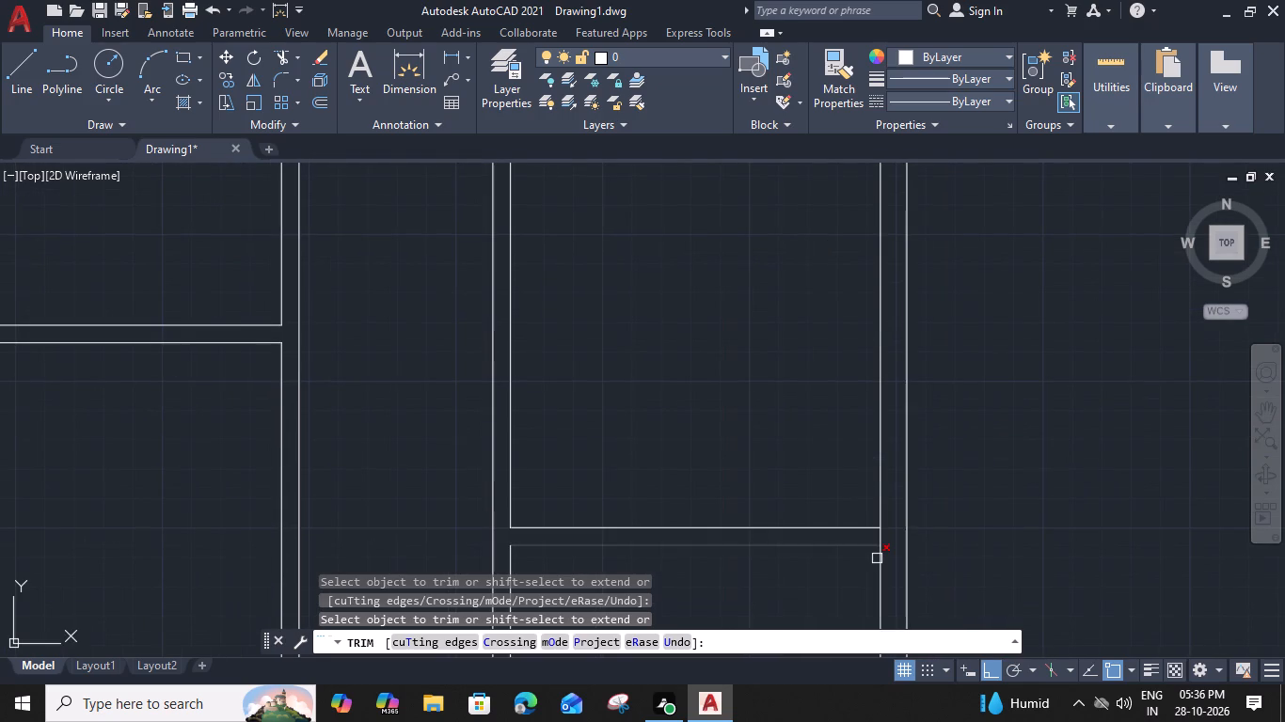
left_click(882, 519)
key("Escape")
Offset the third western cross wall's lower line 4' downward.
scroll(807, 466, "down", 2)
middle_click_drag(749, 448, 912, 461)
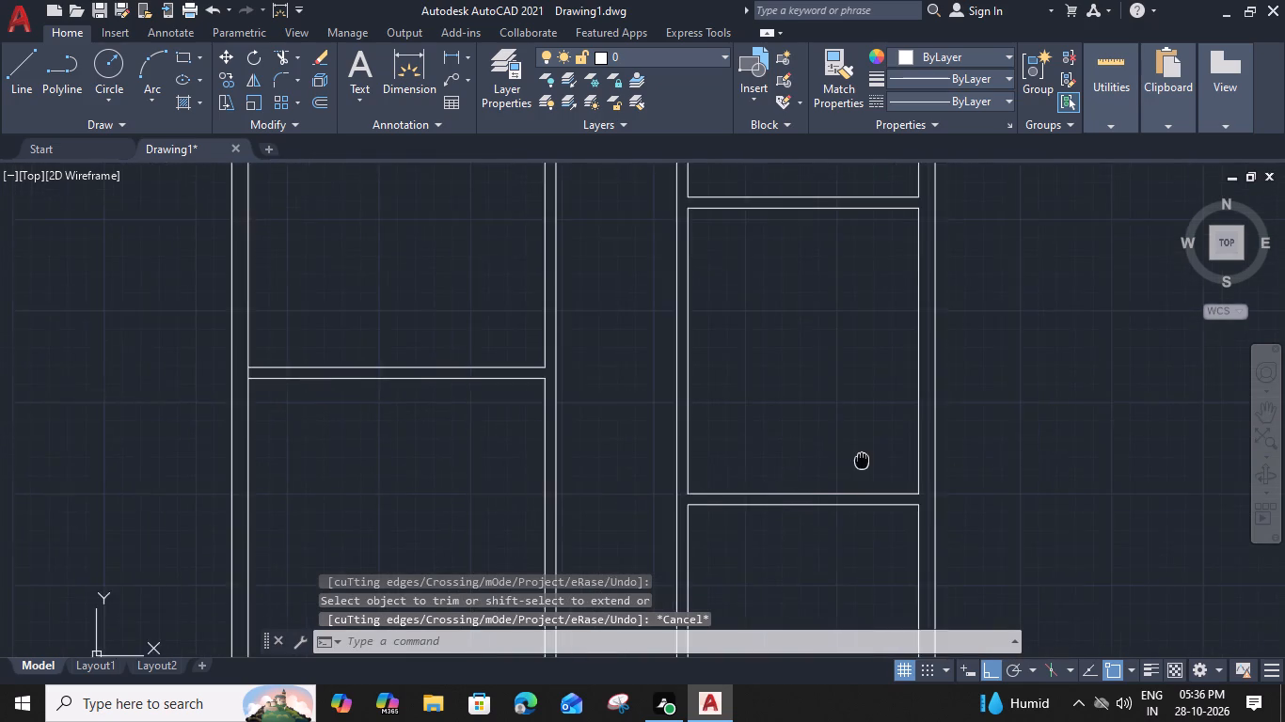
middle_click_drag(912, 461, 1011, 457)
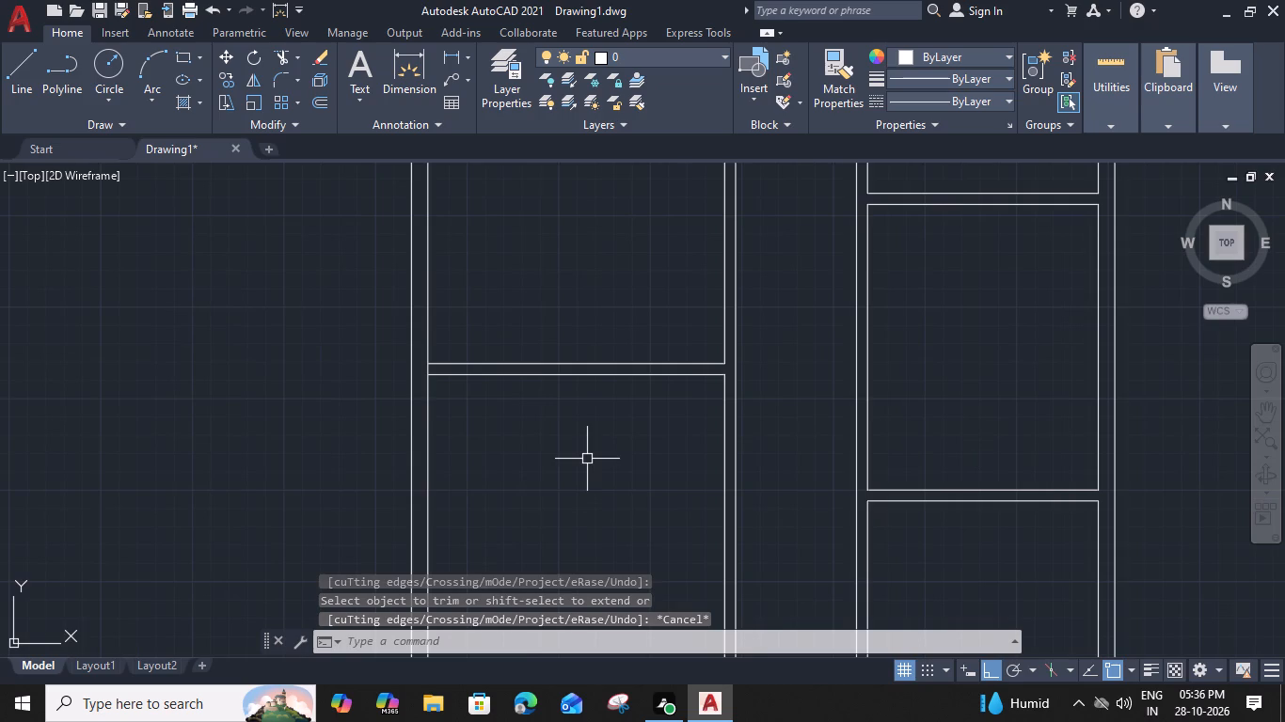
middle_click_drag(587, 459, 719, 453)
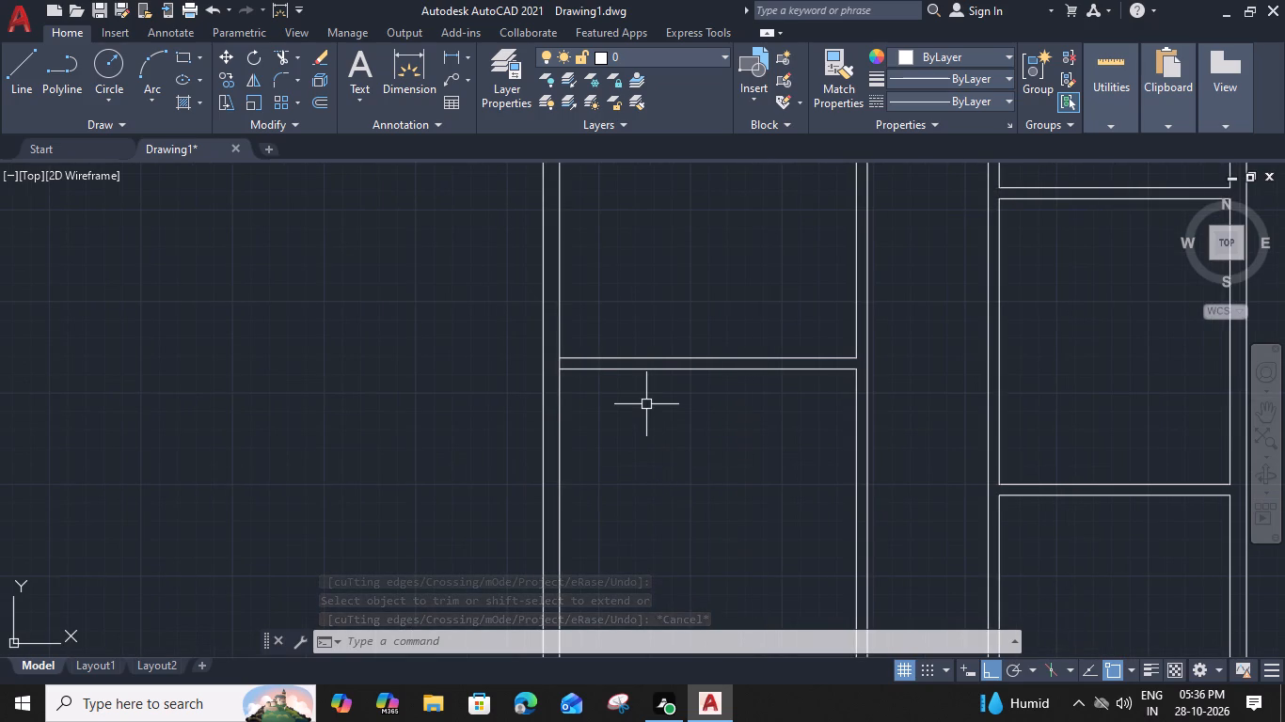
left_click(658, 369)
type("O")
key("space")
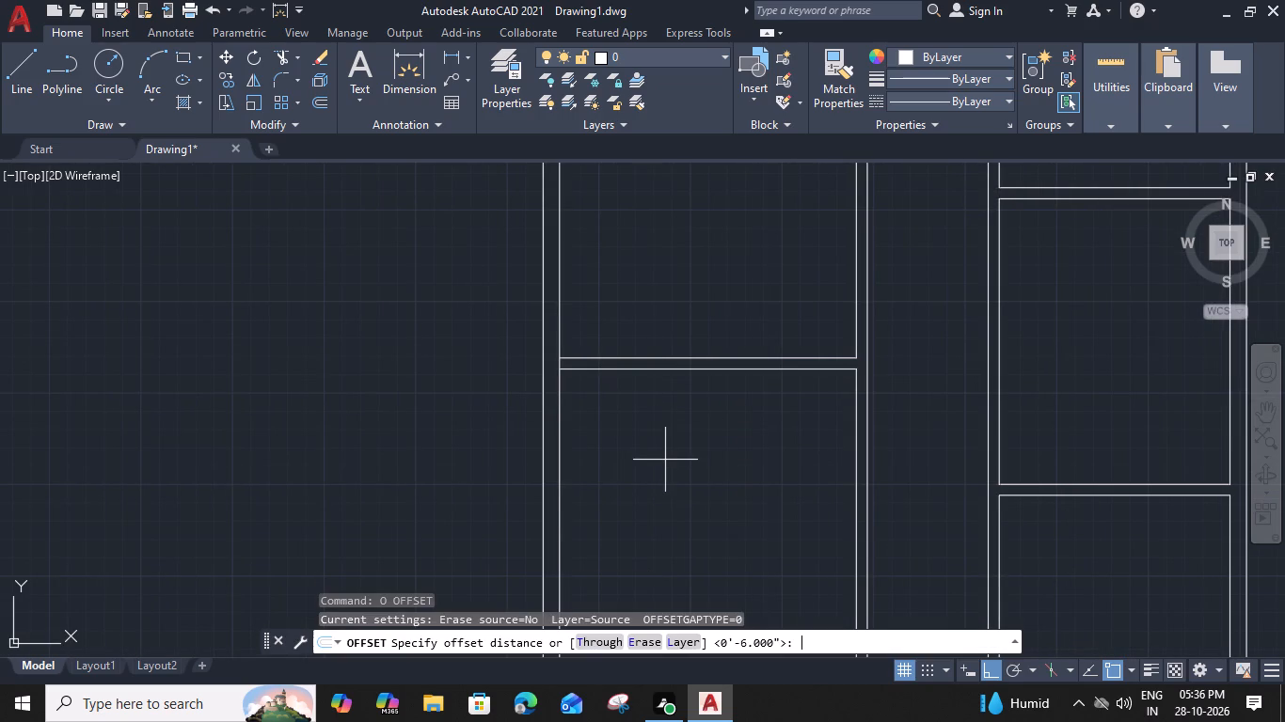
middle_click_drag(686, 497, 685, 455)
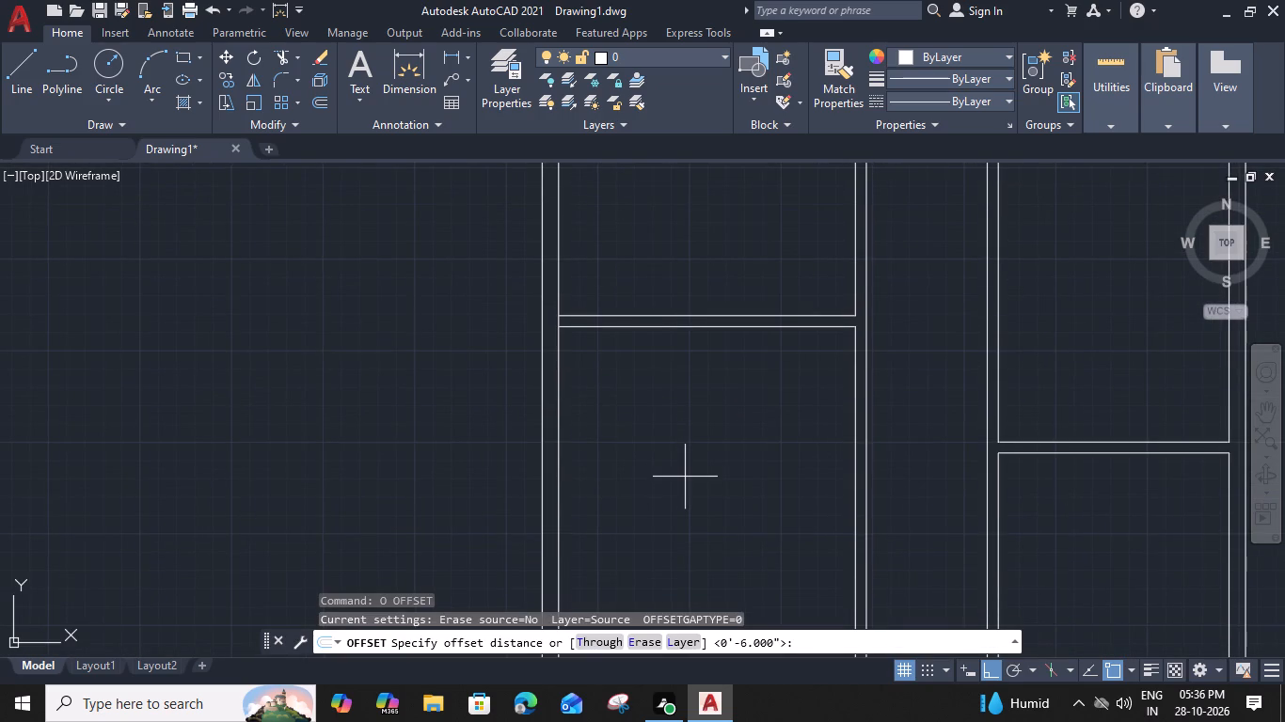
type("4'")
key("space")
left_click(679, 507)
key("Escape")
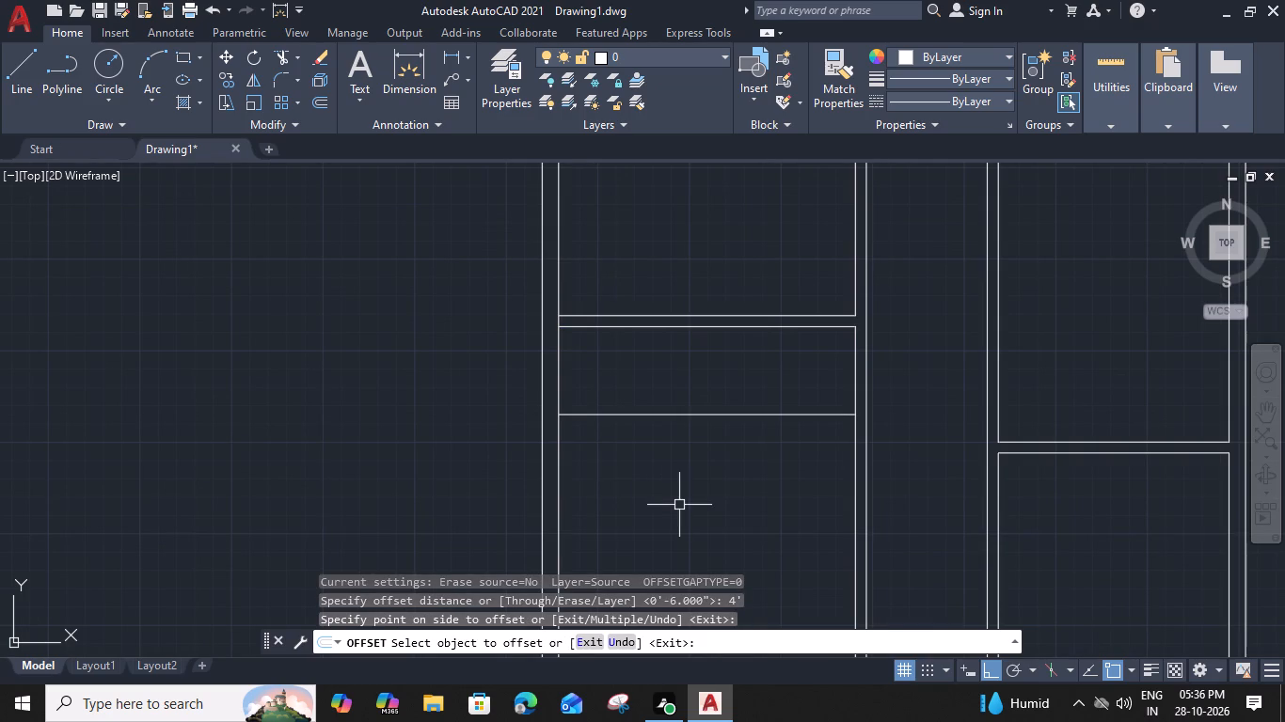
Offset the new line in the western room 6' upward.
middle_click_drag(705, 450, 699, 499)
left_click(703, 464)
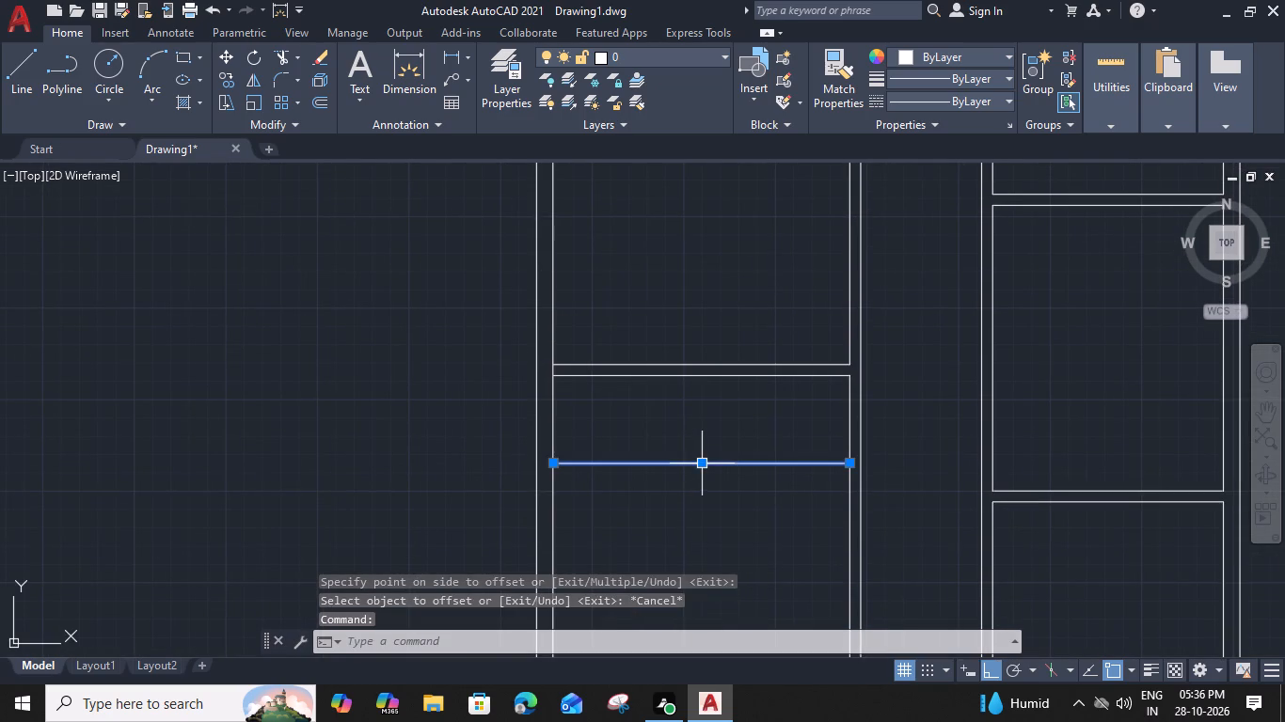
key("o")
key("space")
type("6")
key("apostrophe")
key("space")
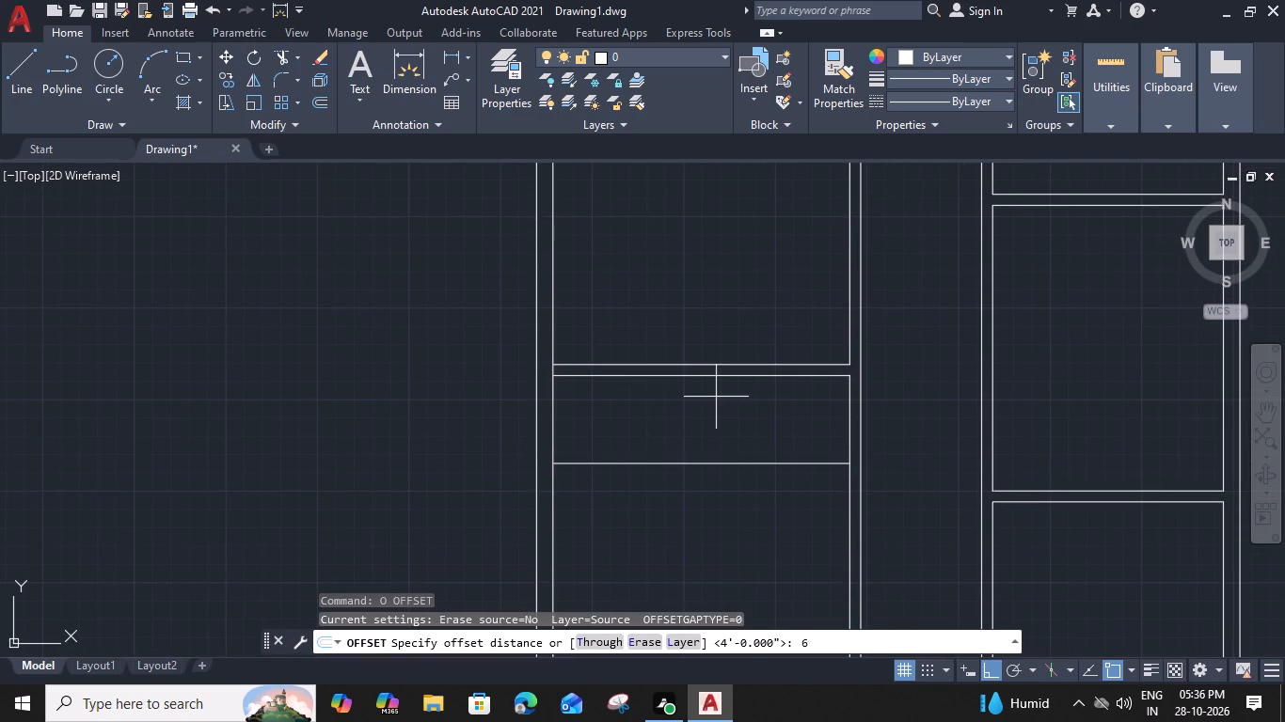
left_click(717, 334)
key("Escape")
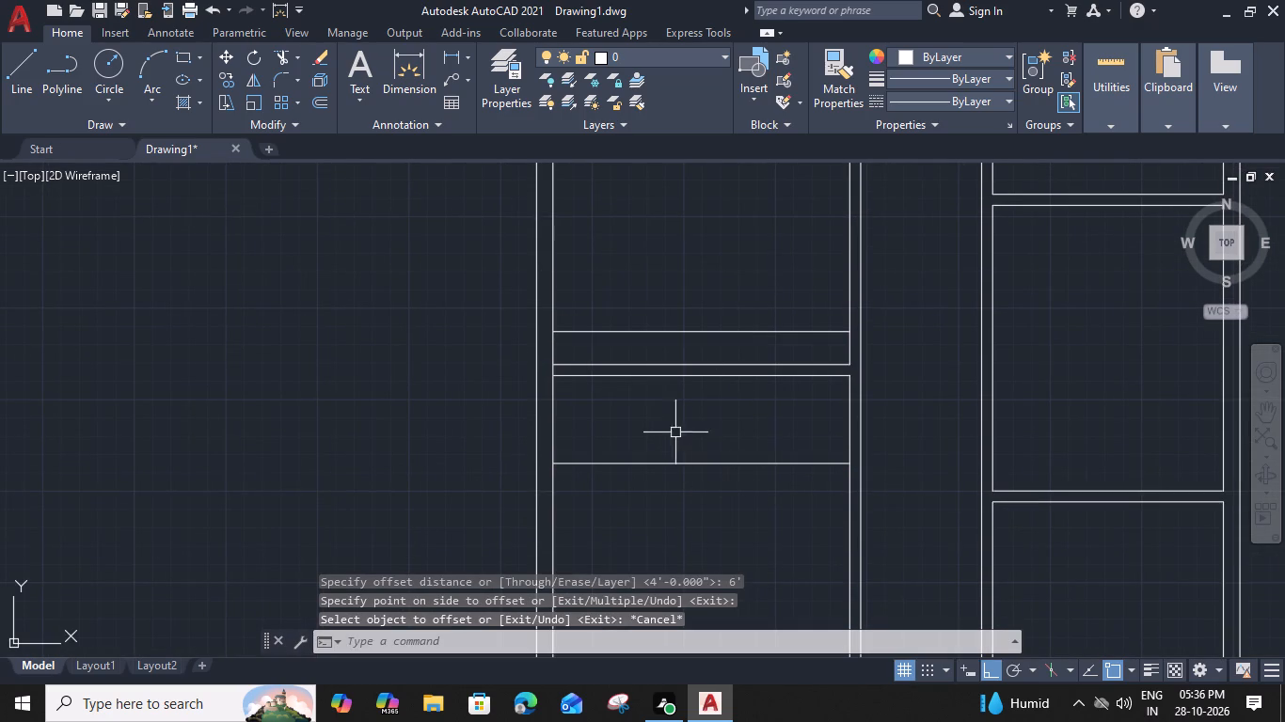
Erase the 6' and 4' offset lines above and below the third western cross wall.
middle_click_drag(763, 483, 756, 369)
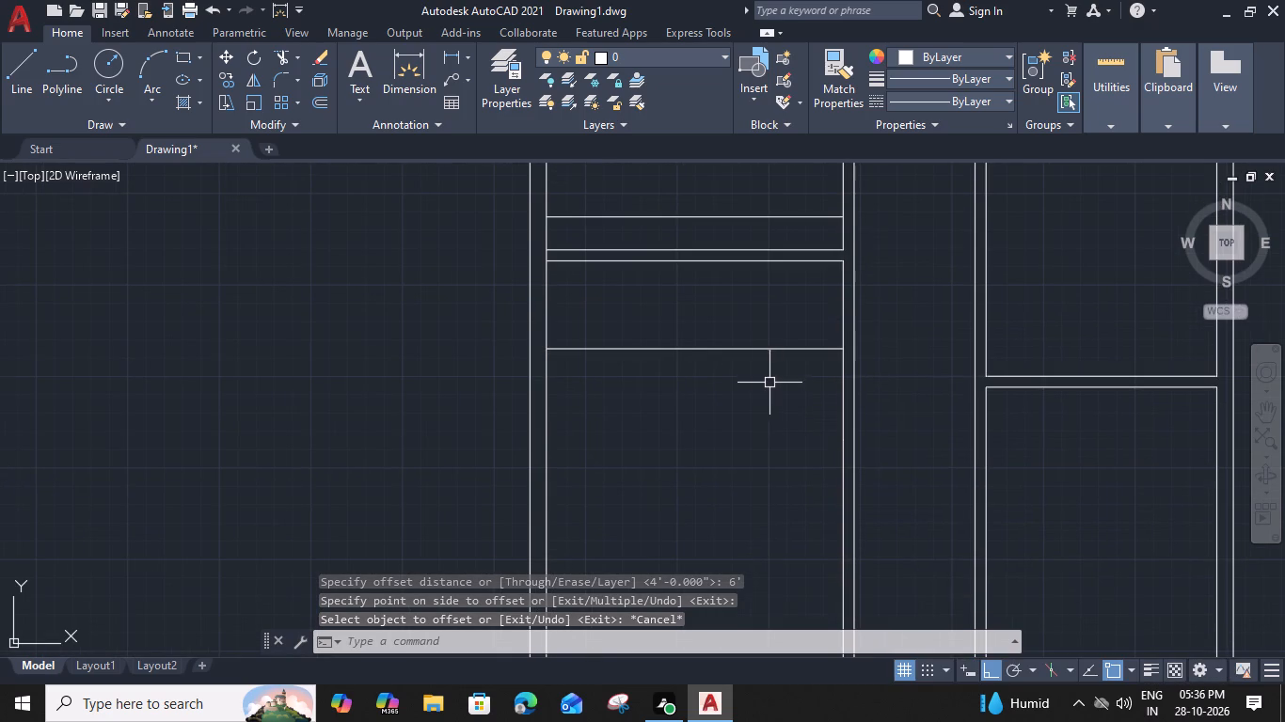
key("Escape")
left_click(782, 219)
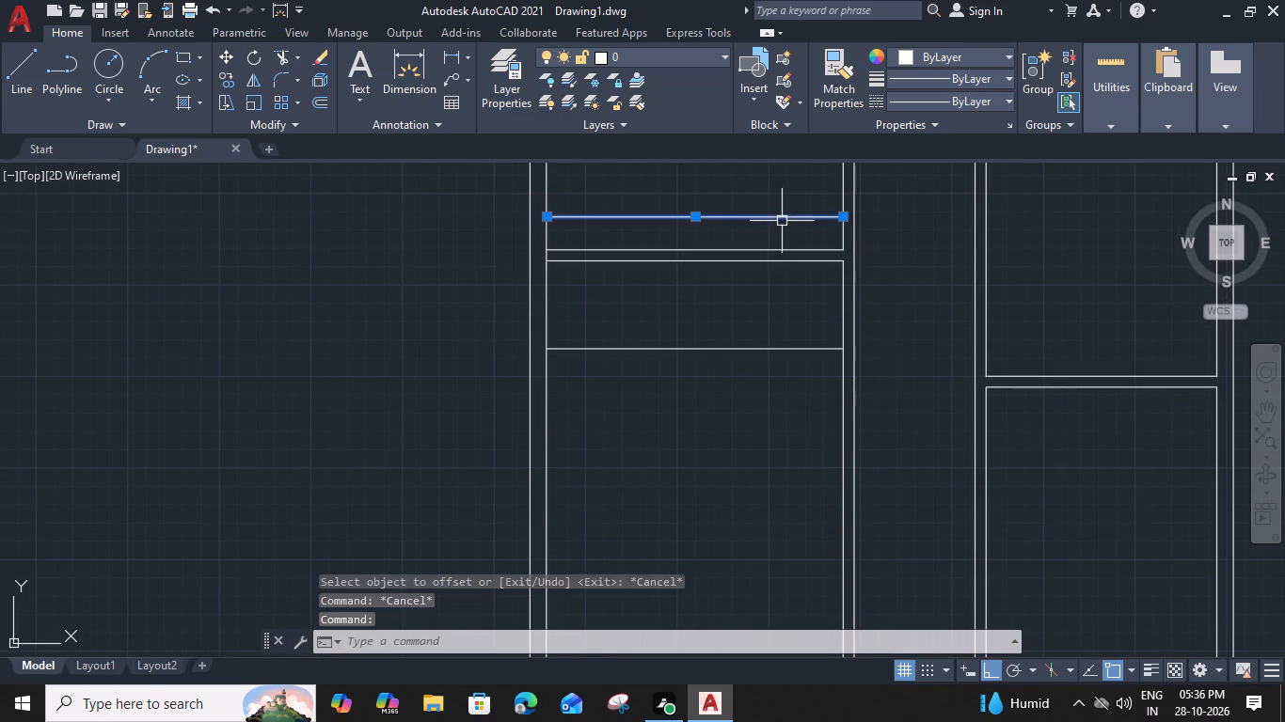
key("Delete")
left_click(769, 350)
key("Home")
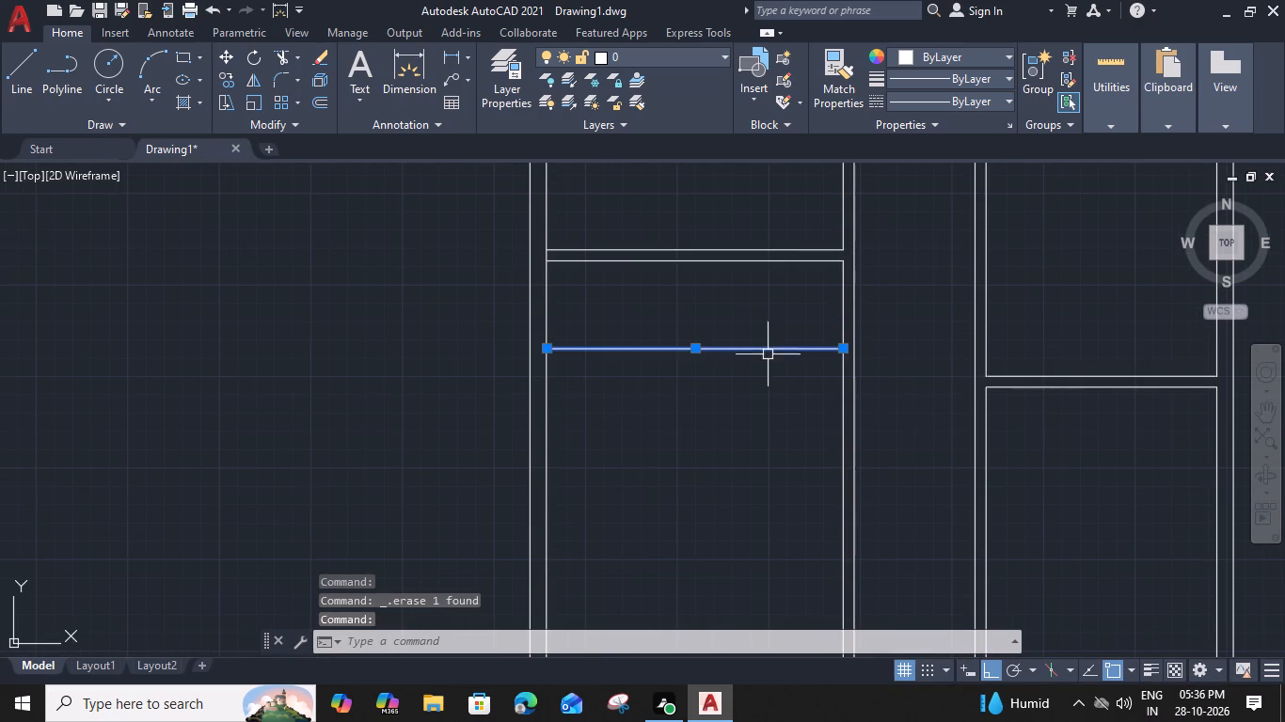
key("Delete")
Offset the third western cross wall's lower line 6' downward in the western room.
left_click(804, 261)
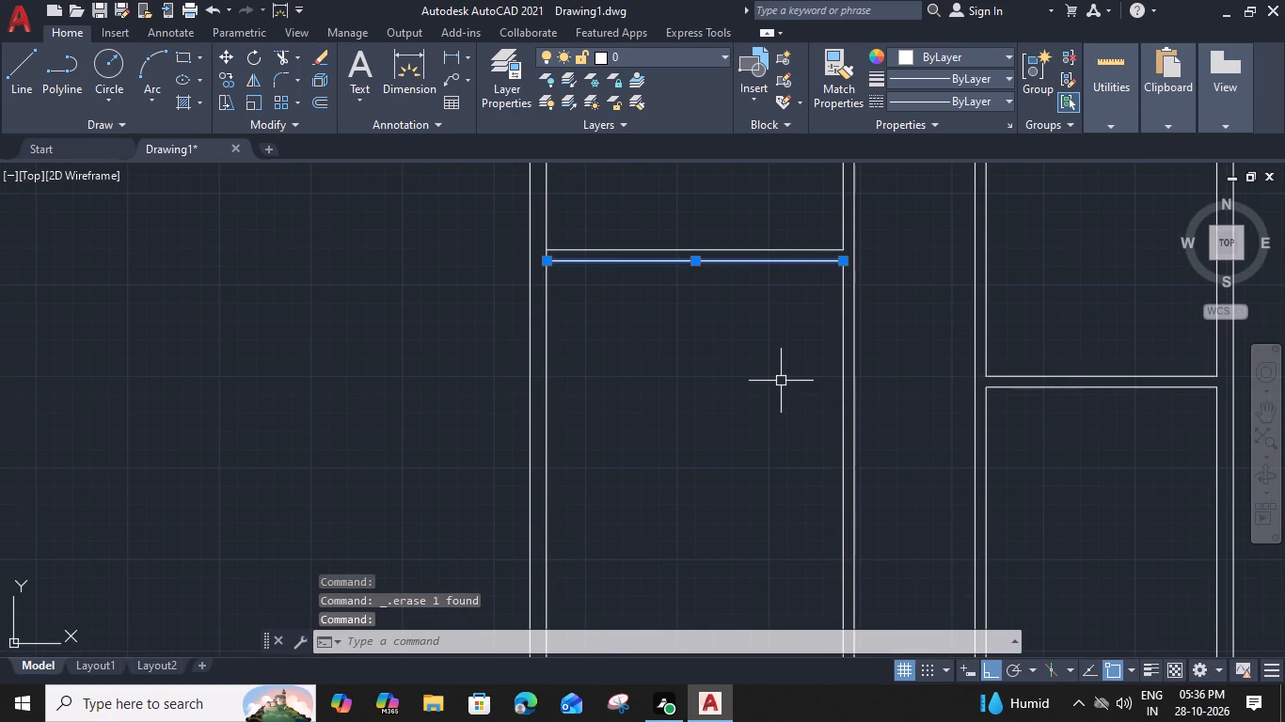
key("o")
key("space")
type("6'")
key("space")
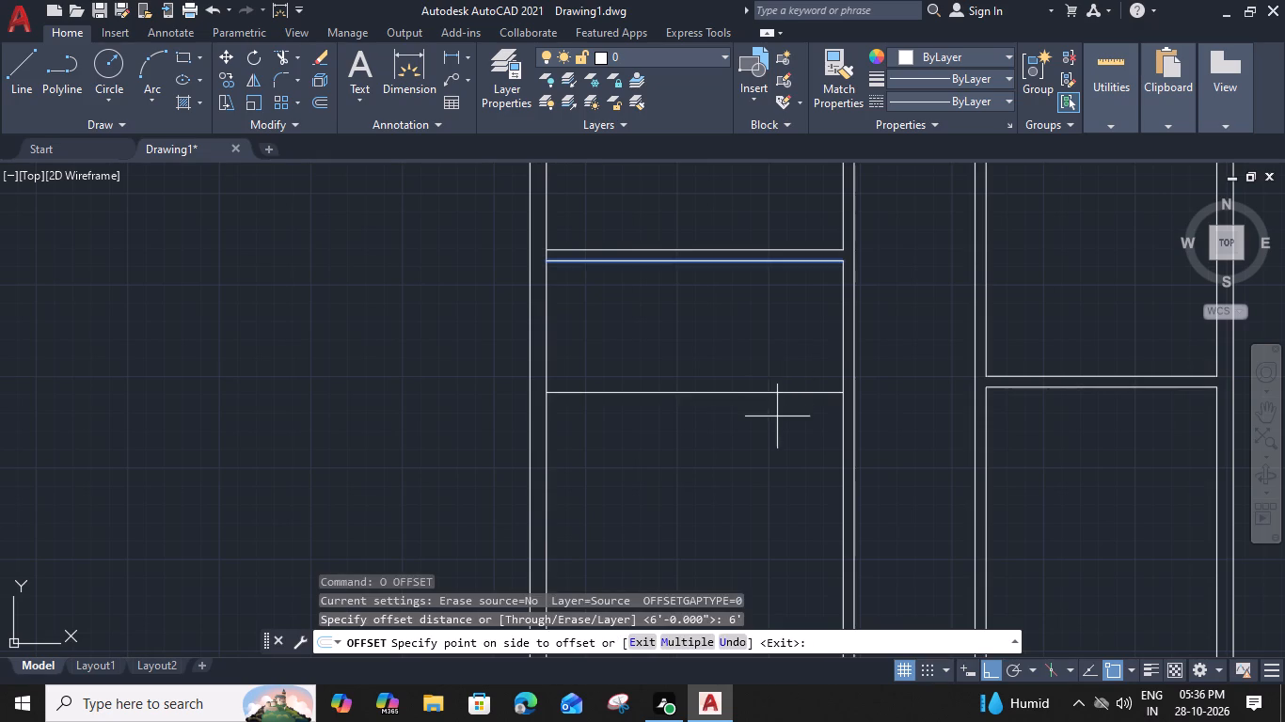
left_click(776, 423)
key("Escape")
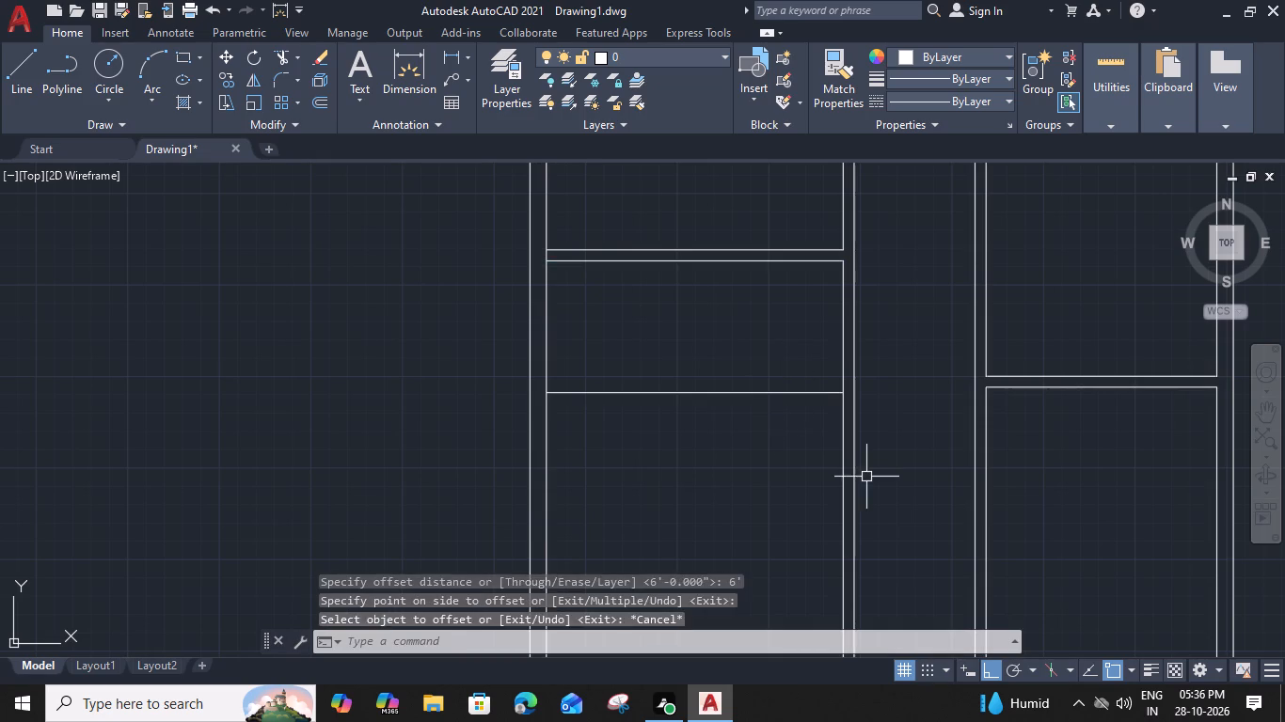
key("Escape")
Extend both lines of the lowest eastern cross wall westward across the corridor and western room to the west wall.
key("e")
key("x")
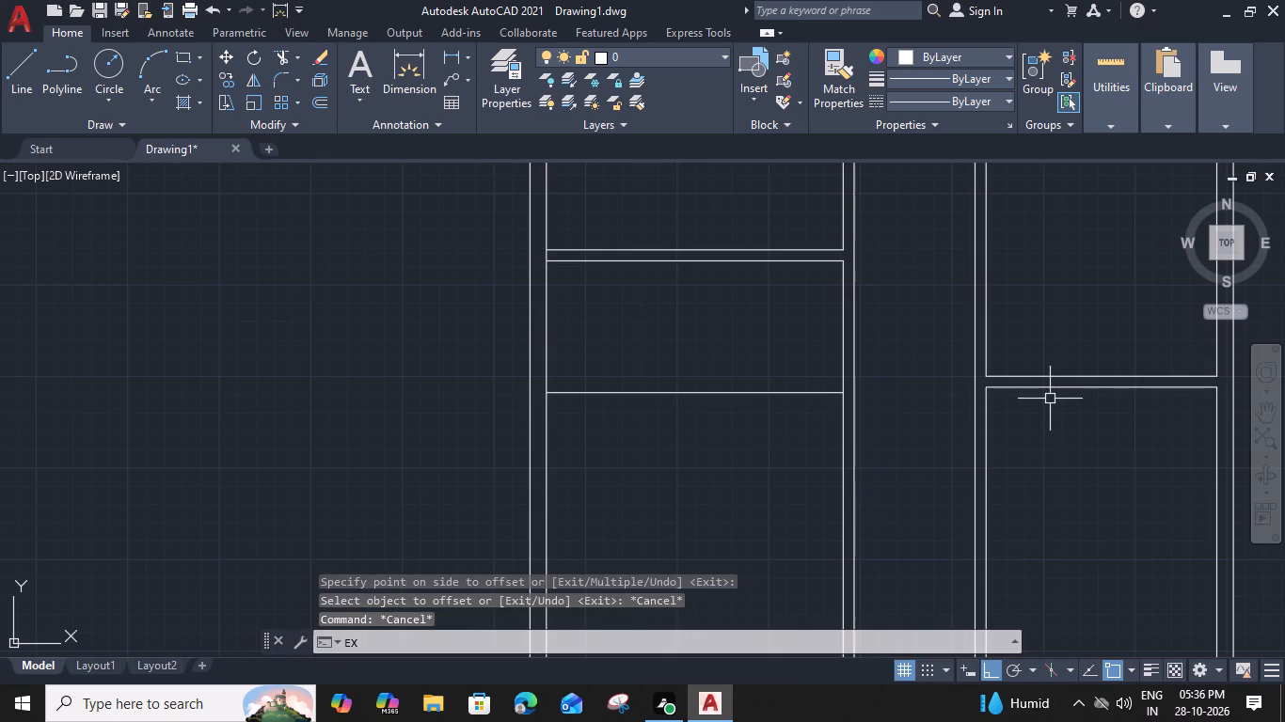
key("space")
left_click(1040, 344)
left_click(1027, 435)
left_click(1033, 359)
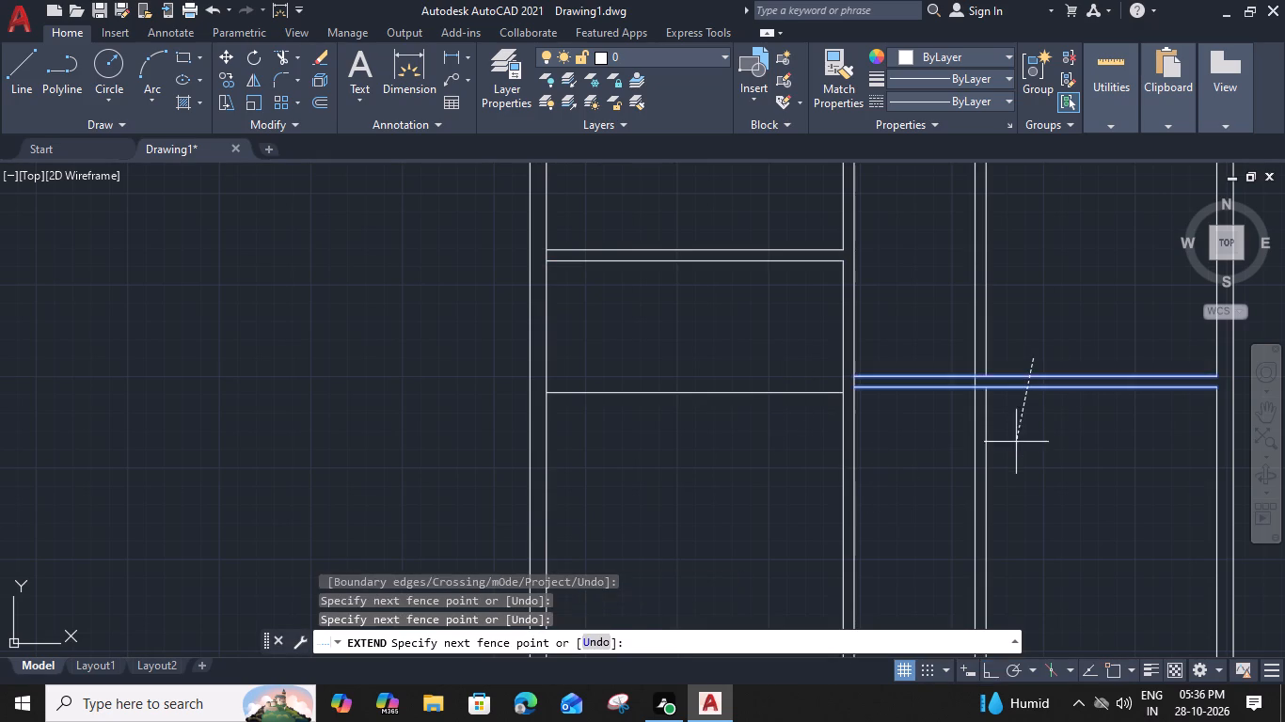
left_click(1016, 442)
left_click(924, 353)
left_click(909, 406)
left_click(904, 353)
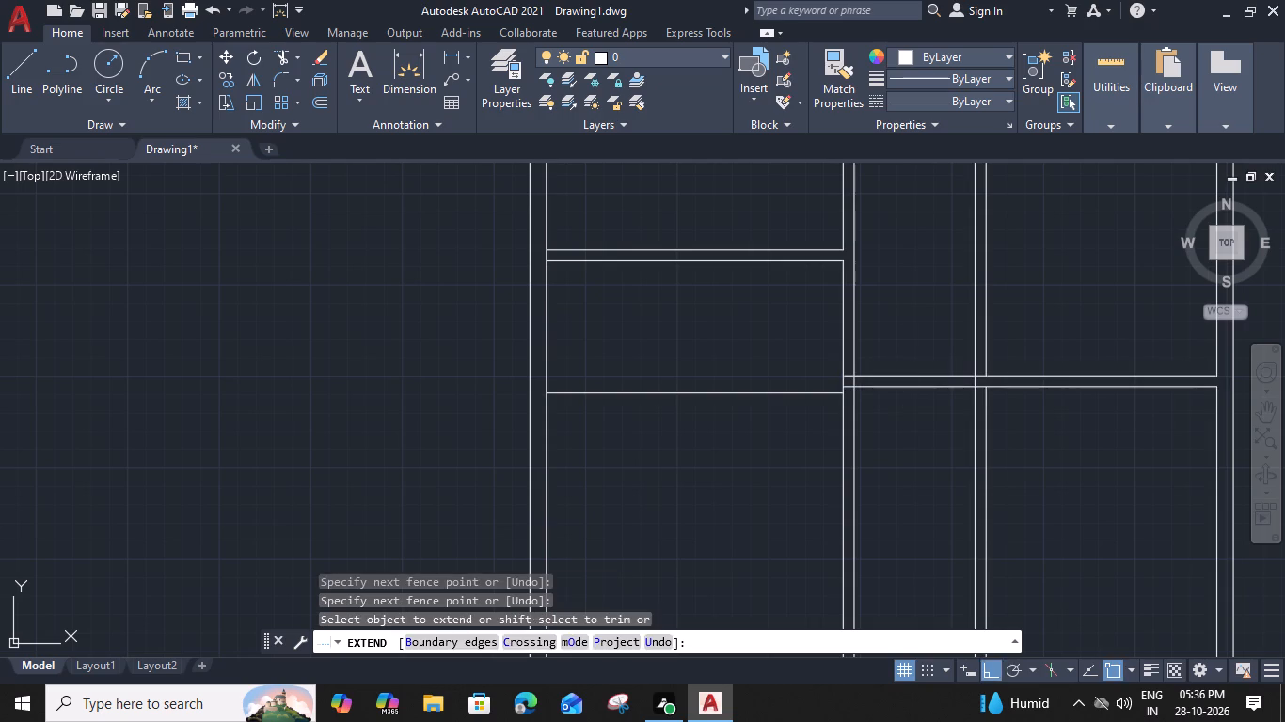
left_click(889, 427)
key("Escape")
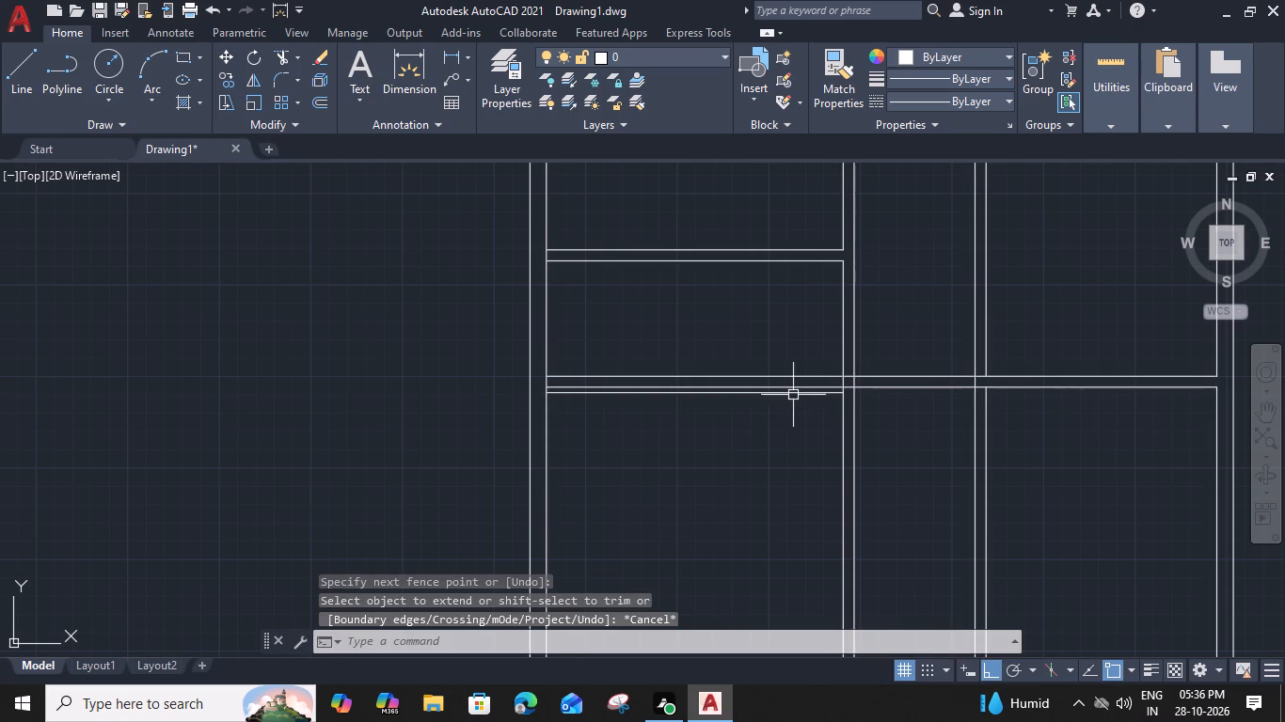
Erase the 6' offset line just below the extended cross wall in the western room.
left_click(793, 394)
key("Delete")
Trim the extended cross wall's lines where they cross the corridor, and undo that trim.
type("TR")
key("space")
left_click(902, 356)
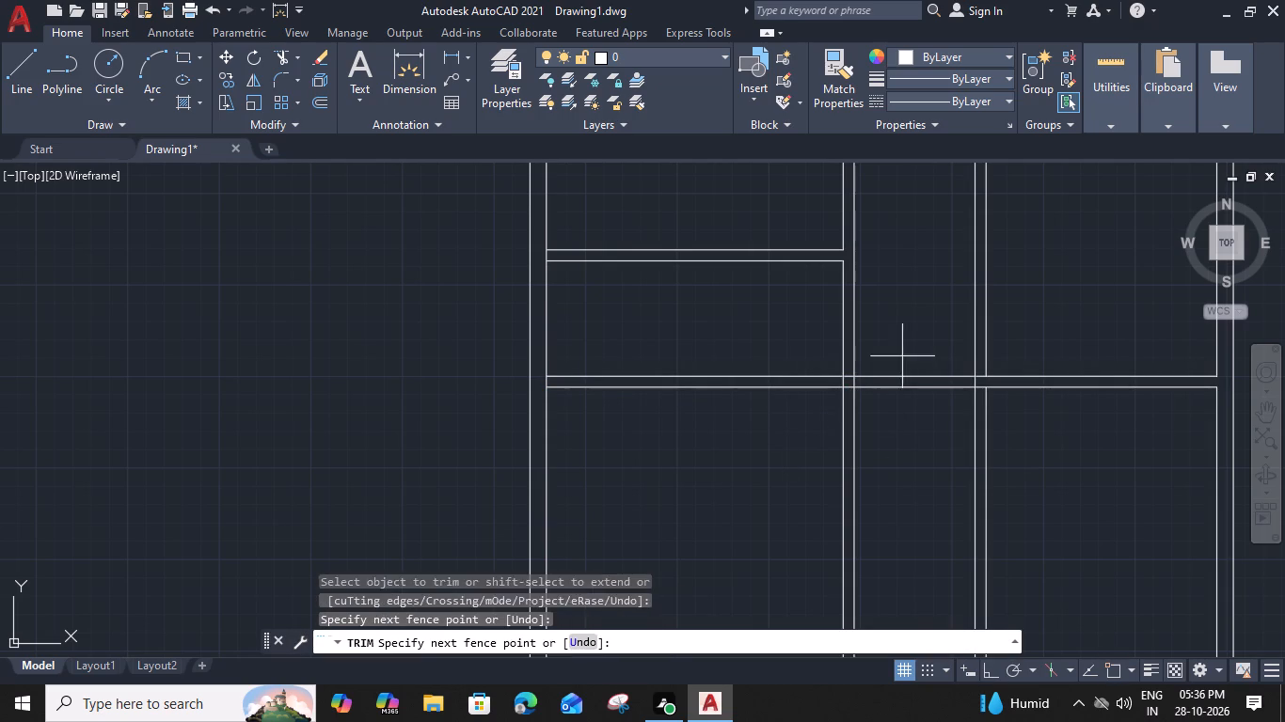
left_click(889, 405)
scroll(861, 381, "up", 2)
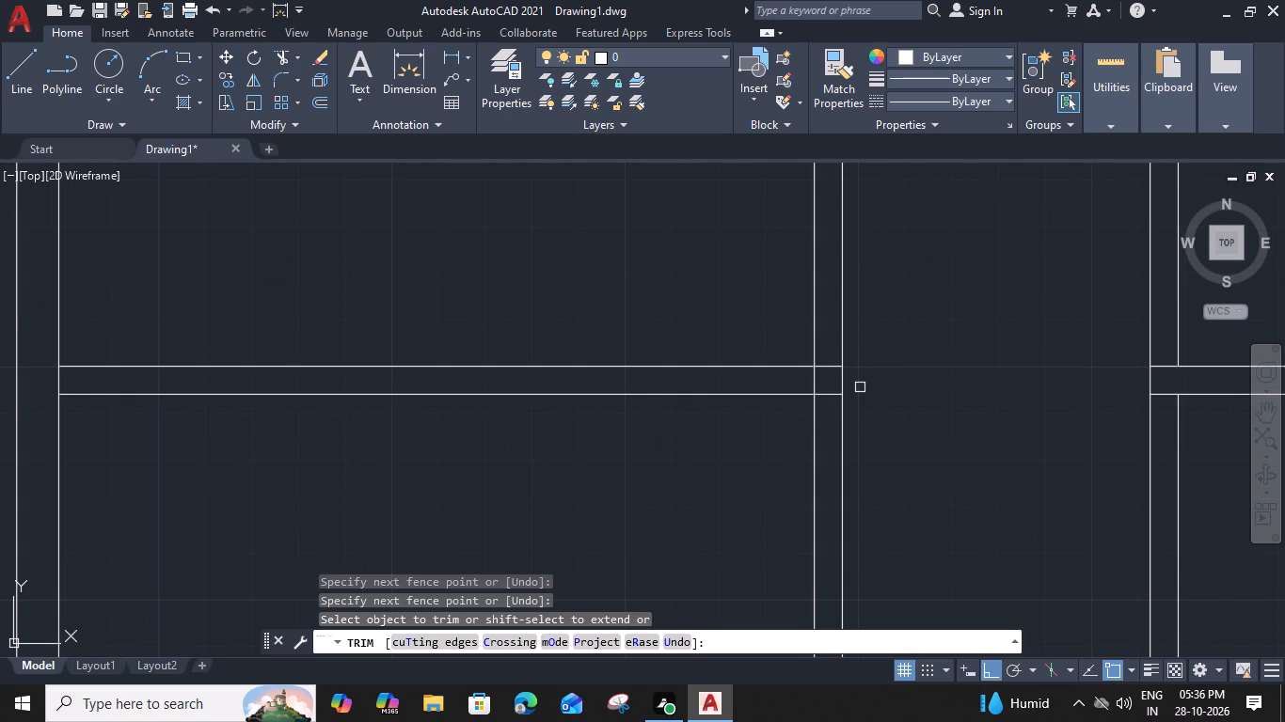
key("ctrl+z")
Trim the leftover line segments at the extended cross wall's junctions with the west and corridor walls, and at the third western cross wall's west junction.
scroll(988, 385, "up", 1)
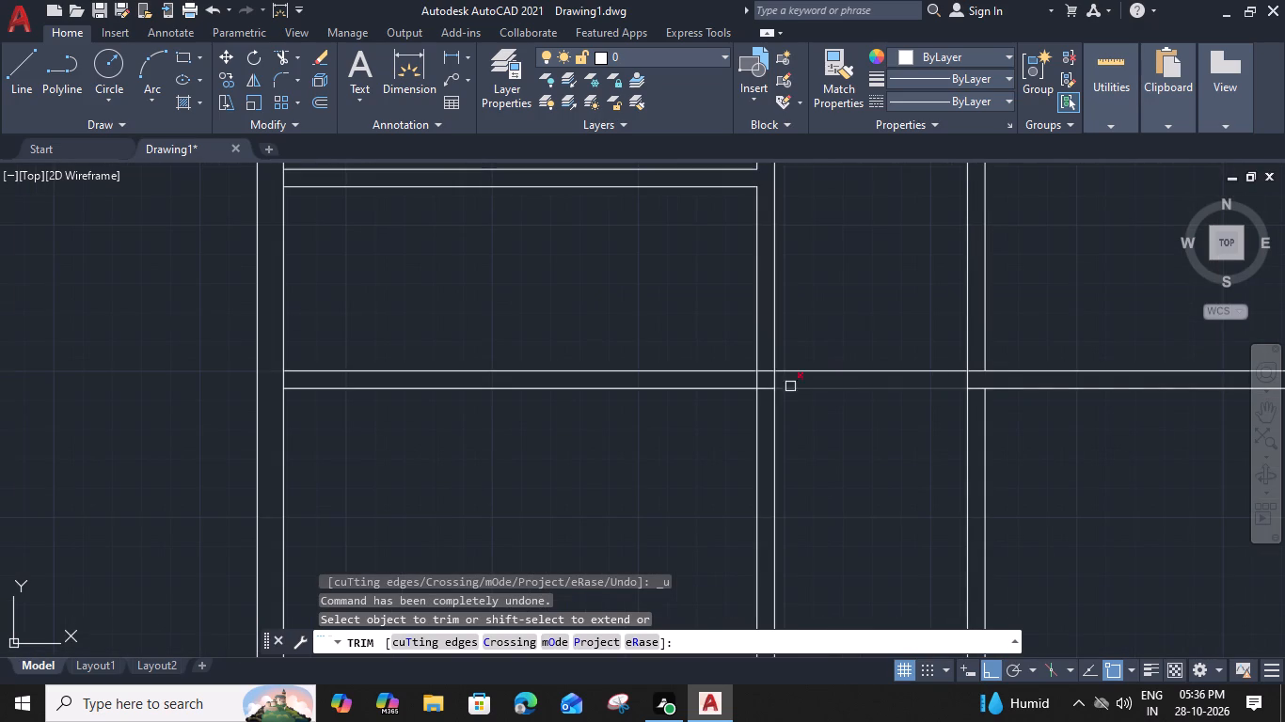
left_click(765, 370)
left_click(759, 378)
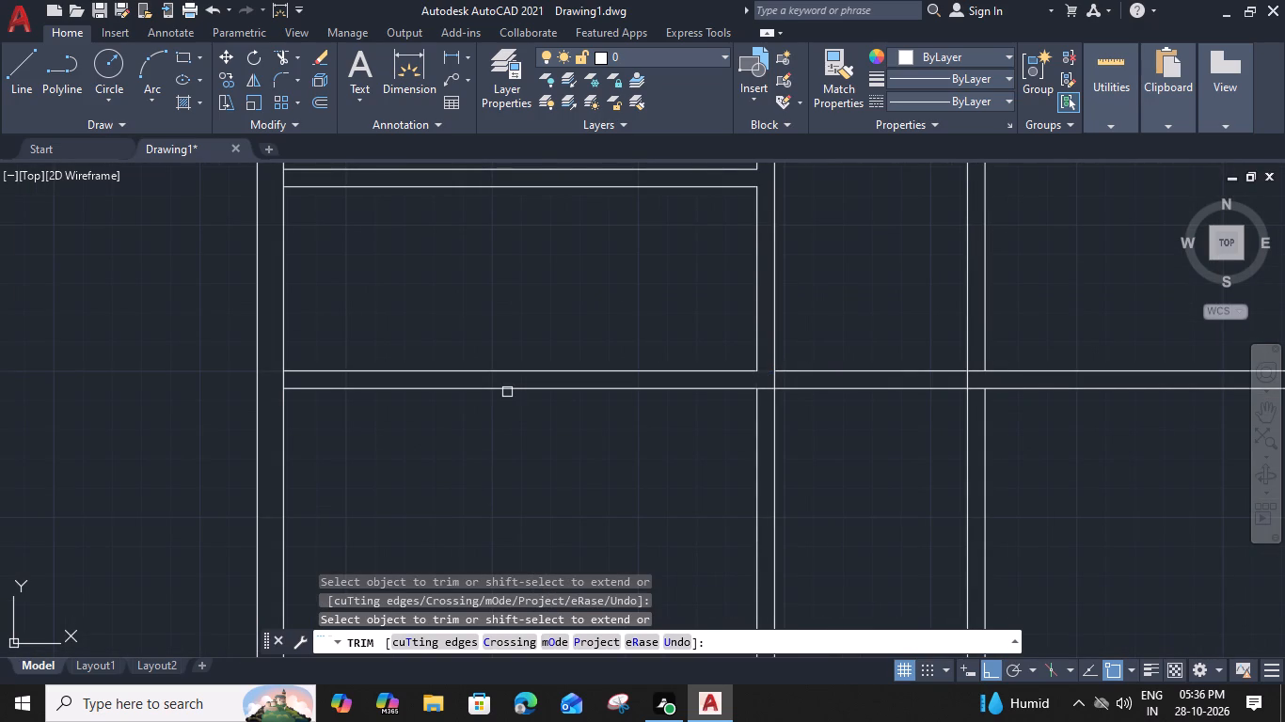
left_click(281, 379)
left_click(285, 178)
left_click(775, 380)
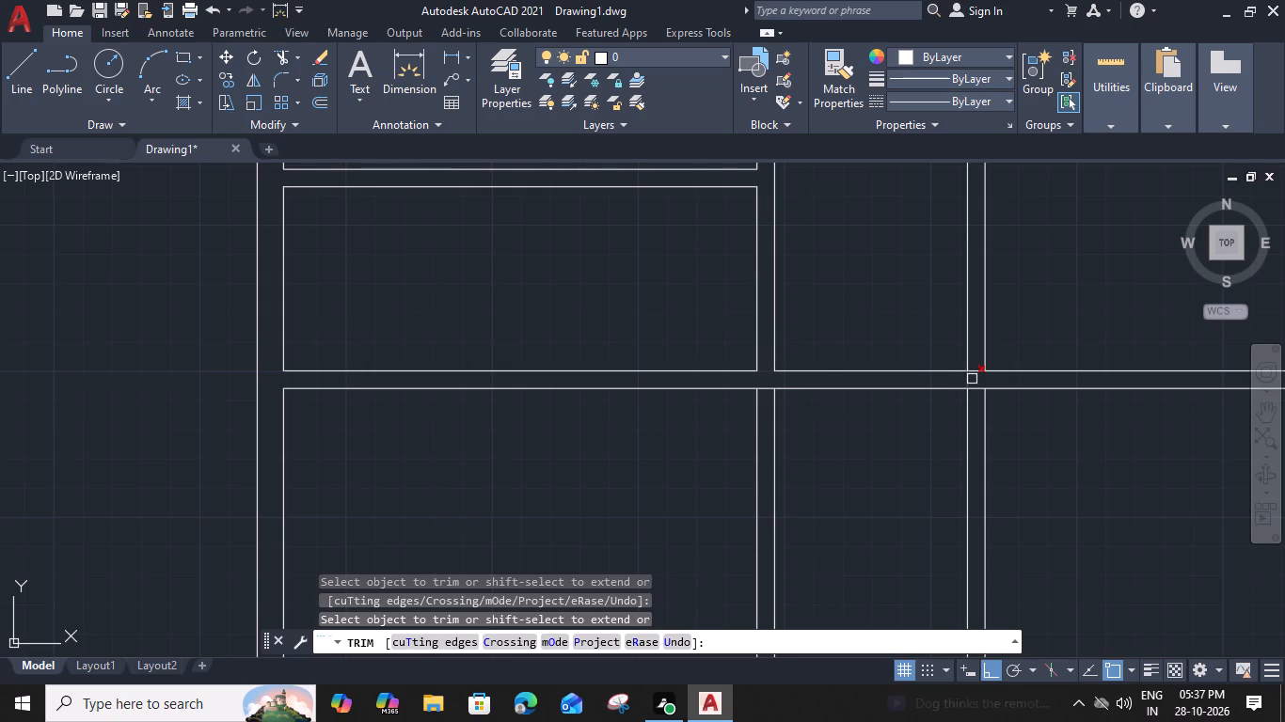
left_click(972, 379)
left_click(978, 371)
scroll(978, 394, "down", 2)
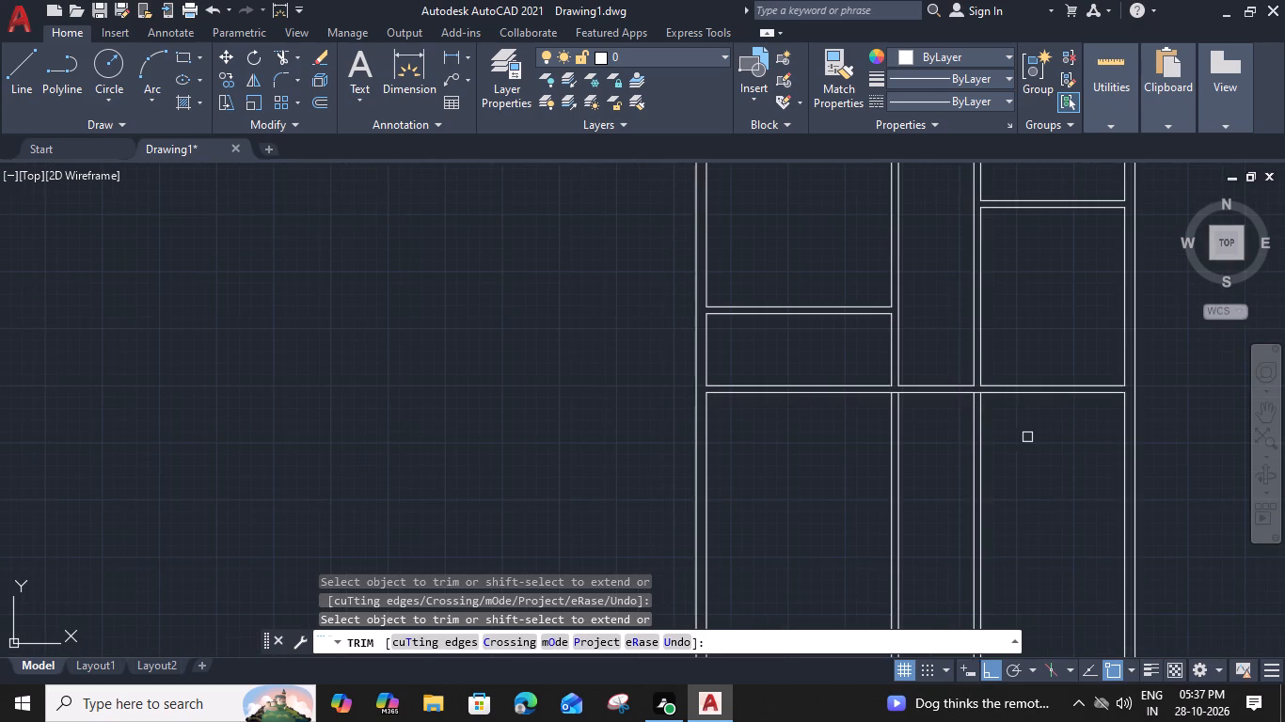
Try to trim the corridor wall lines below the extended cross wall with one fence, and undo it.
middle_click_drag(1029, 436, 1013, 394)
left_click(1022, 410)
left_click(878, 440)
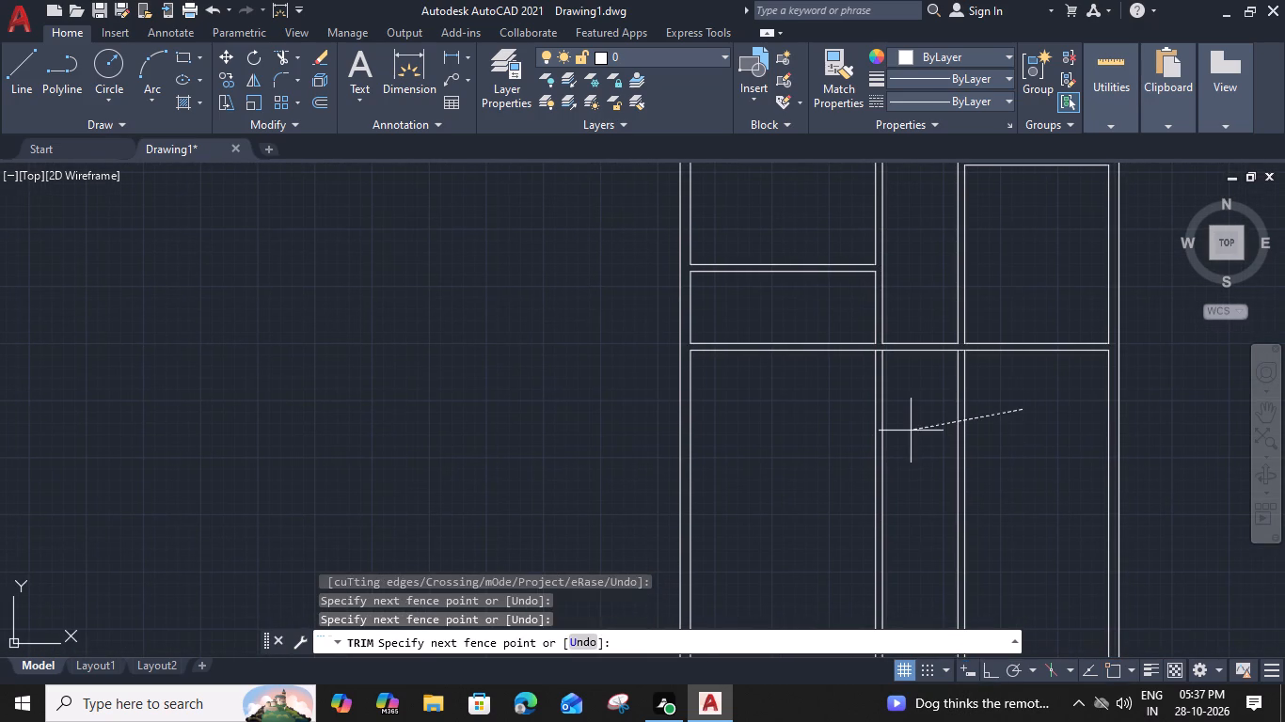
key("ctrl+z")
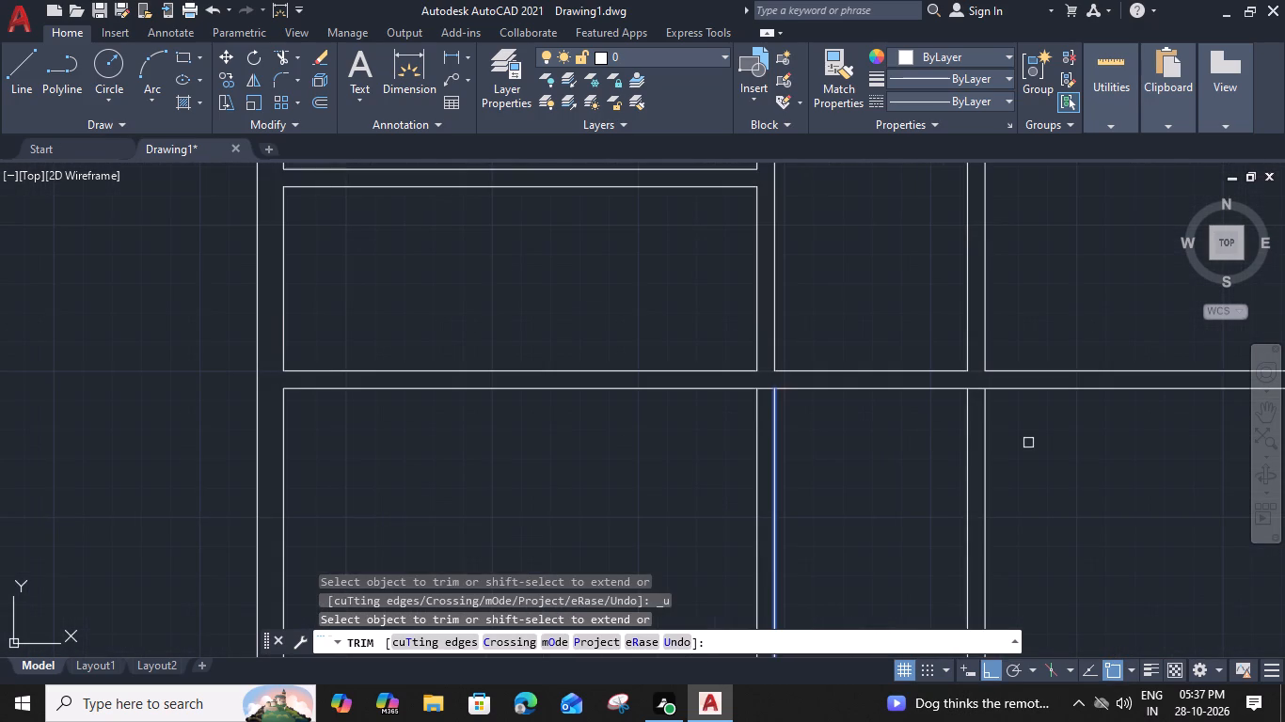
Trim away both lines of the eastern corridor wall below the extended cross wall.
left_click(1028, 443)
left_click(965, 449)
scroll(965, 449, "down", 2)
middle_click_drag(964, 479, 946, 292)
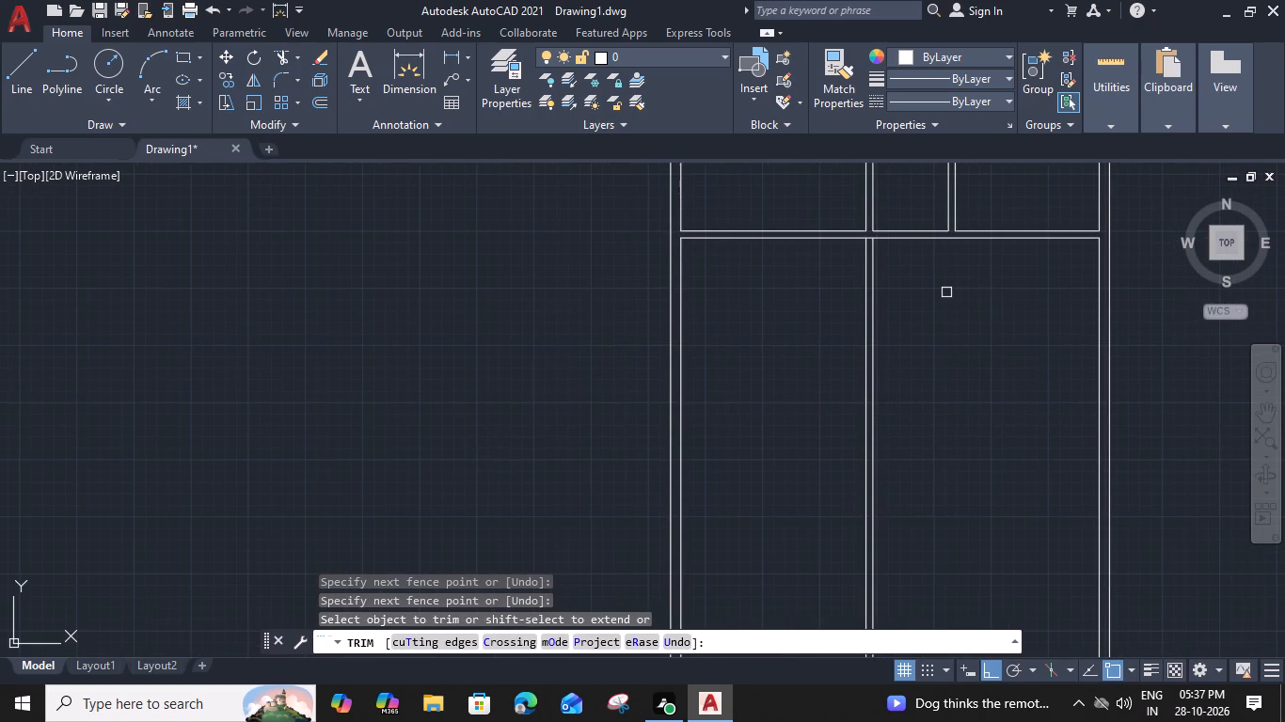
middle_click_drag(1011, 284, 993, 293)
key("Escape")
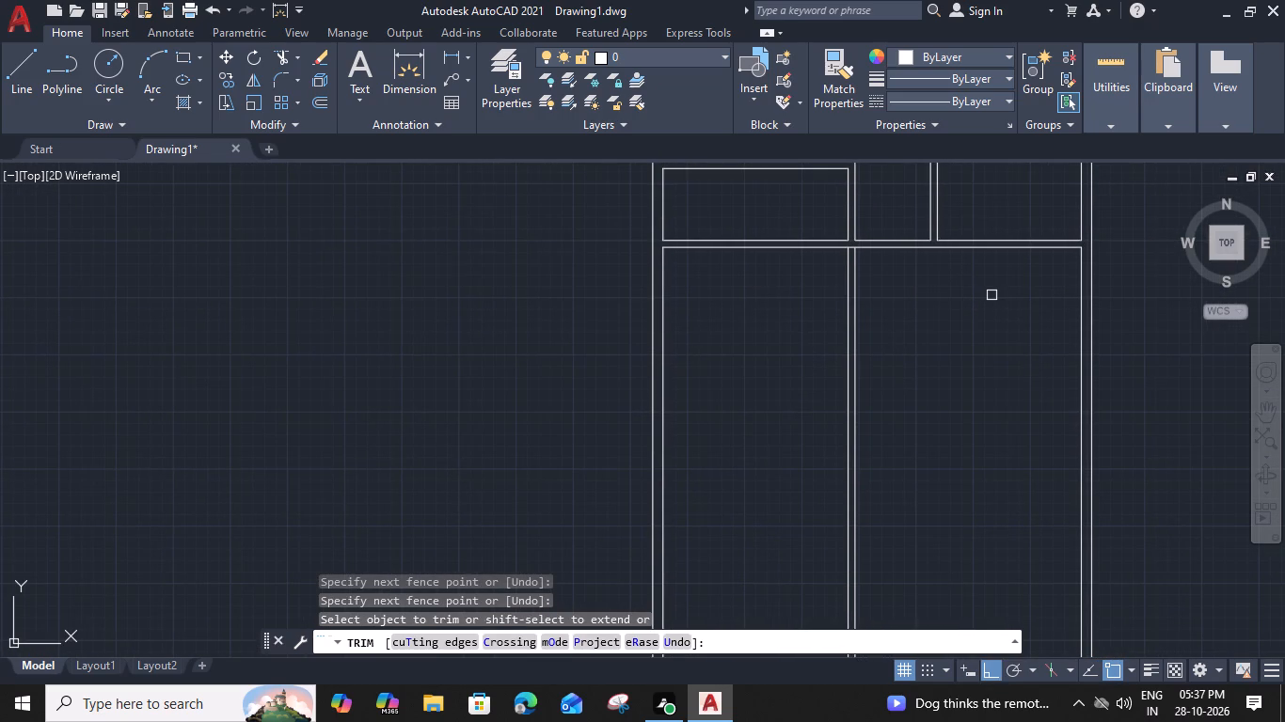
key("Escape")
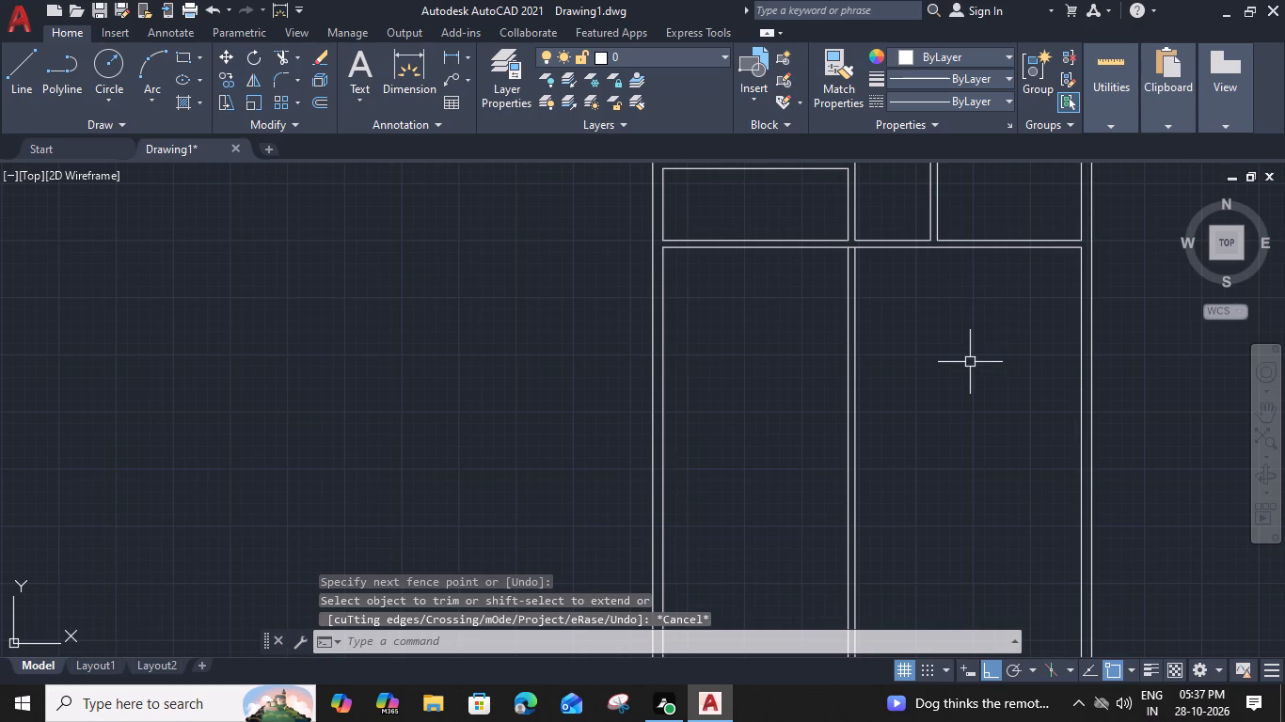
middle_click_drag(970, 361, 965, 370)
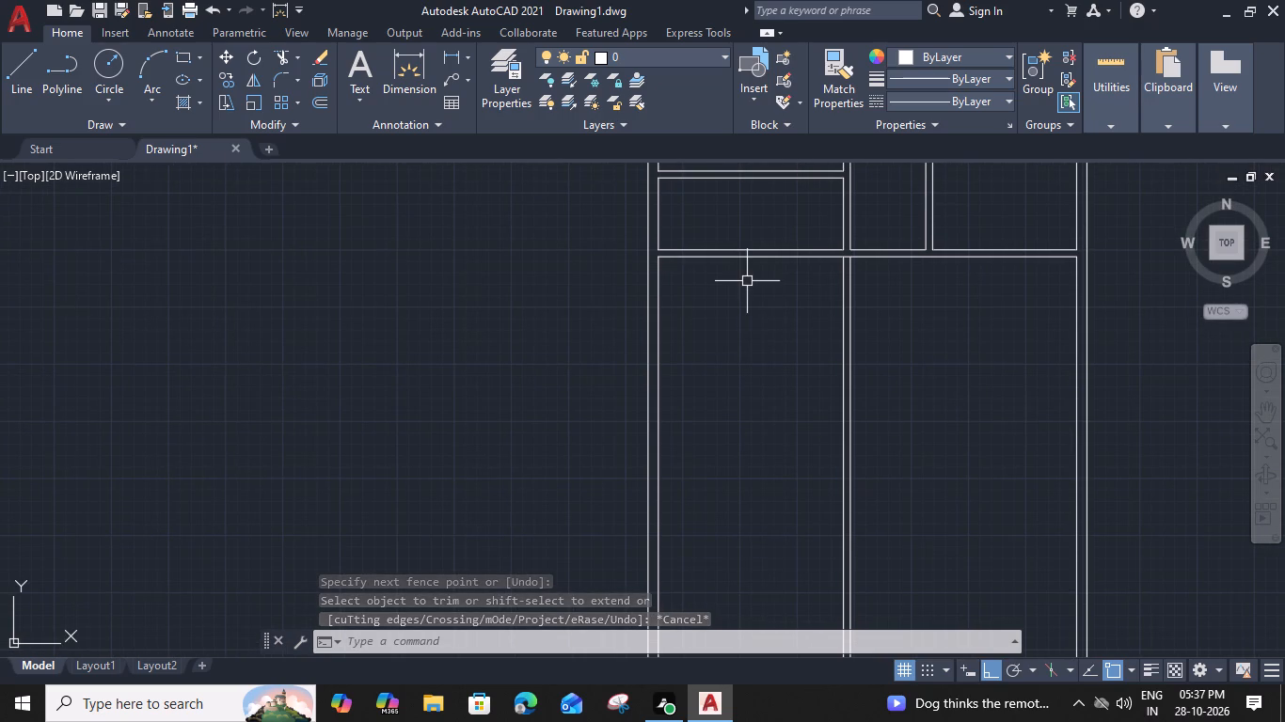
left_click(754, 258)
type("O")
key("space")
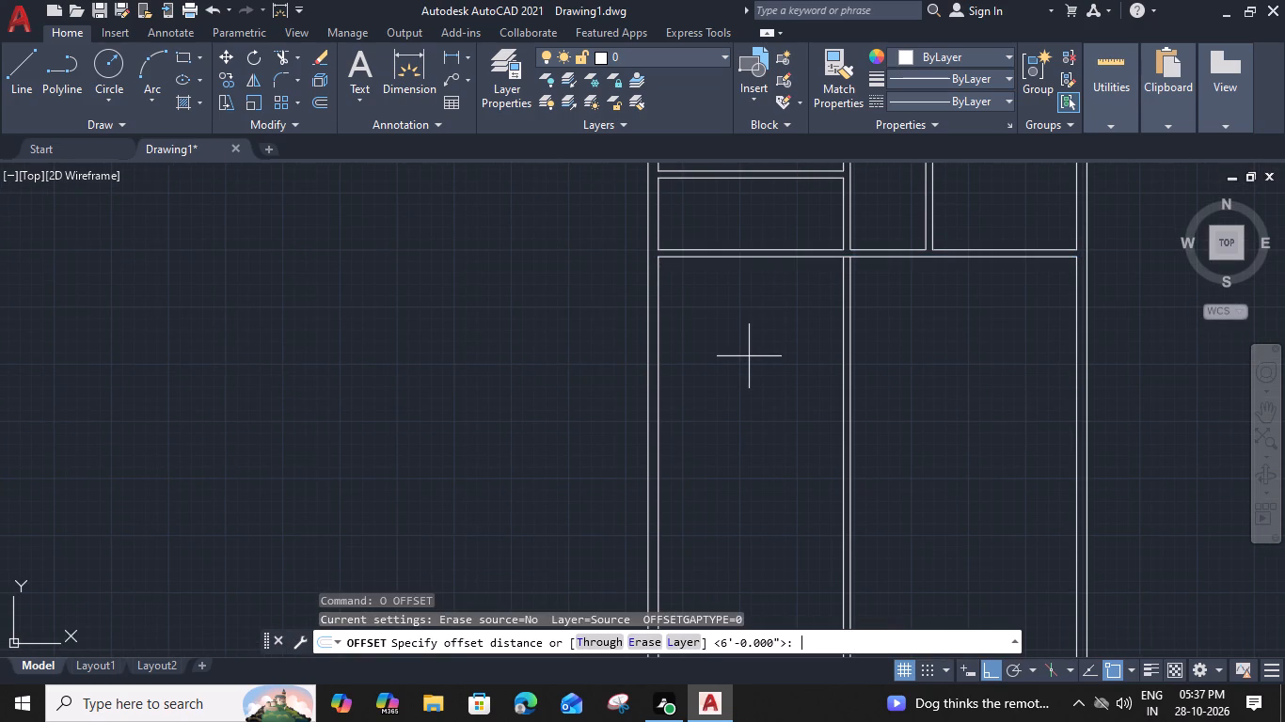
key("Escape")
Trim the extended cross wall's lower line between the two lines of the western corridor wall.
type("TR")
key("space")
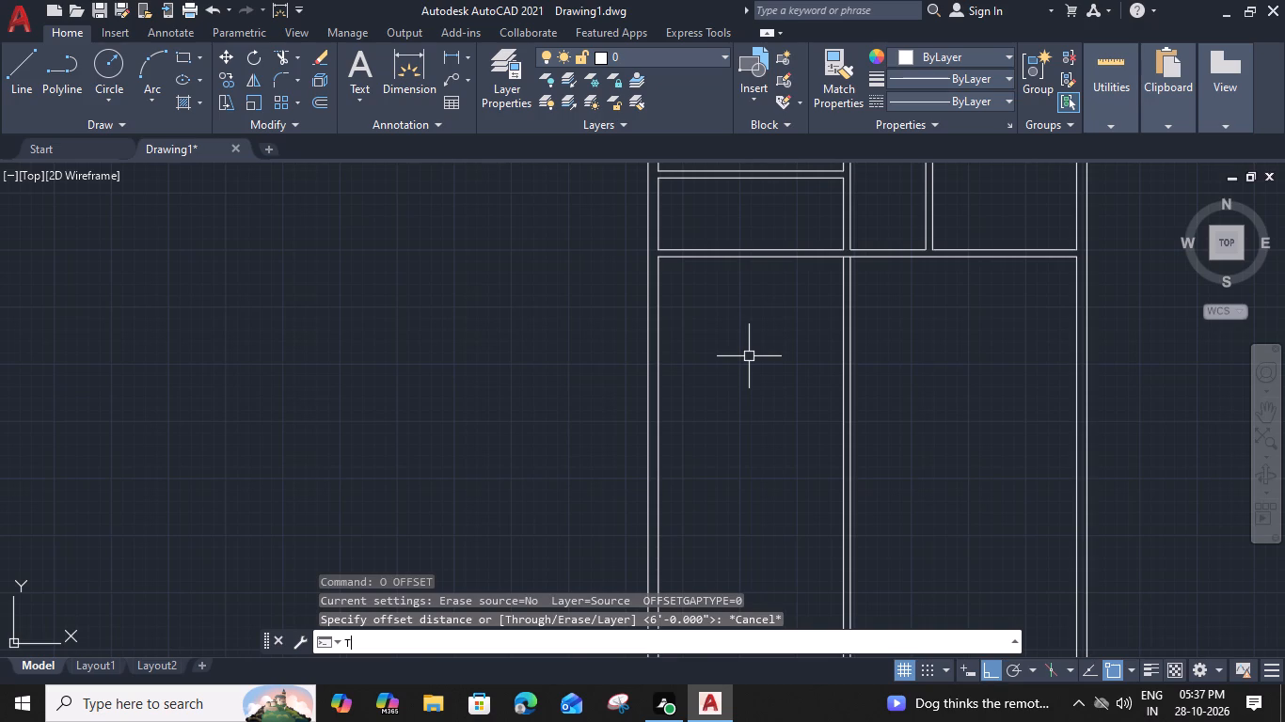
scroll(853, 252, "up", 2)
left_click(835, 262)
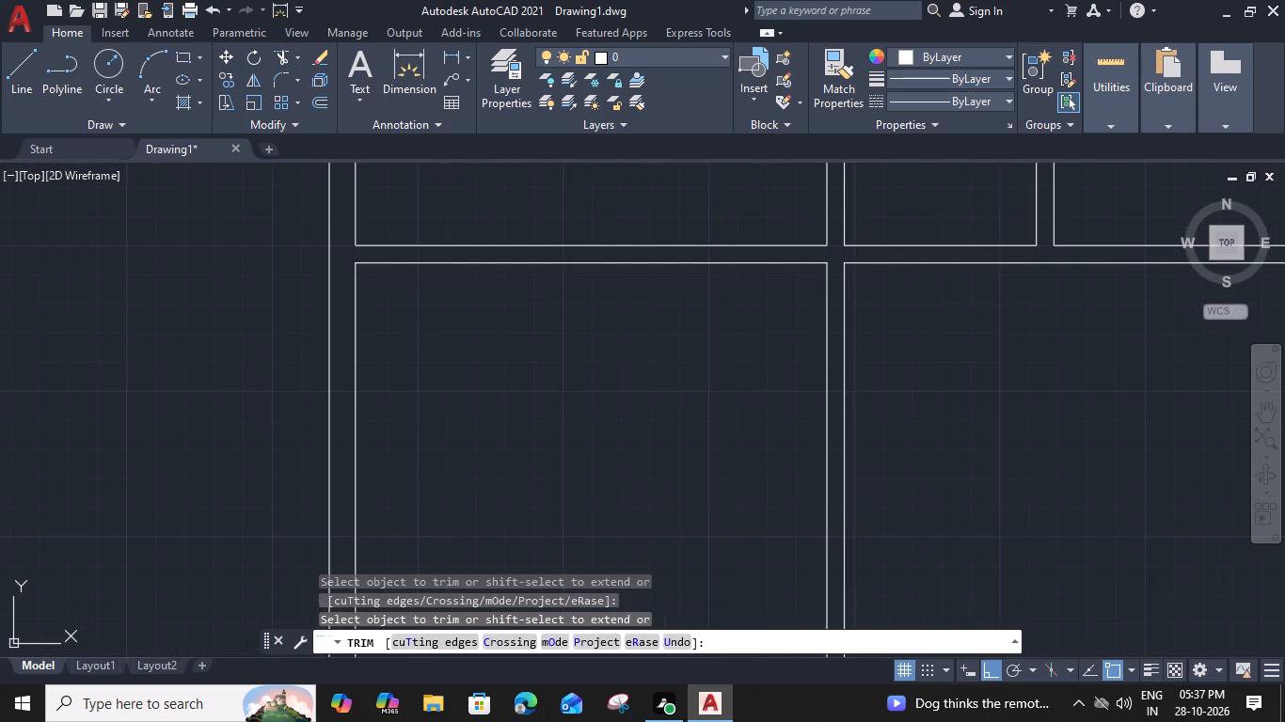
key("Escape")
Offset the extended cross wall's lower line 18' downward in the western room.
left_click(794, 266)
type("O")
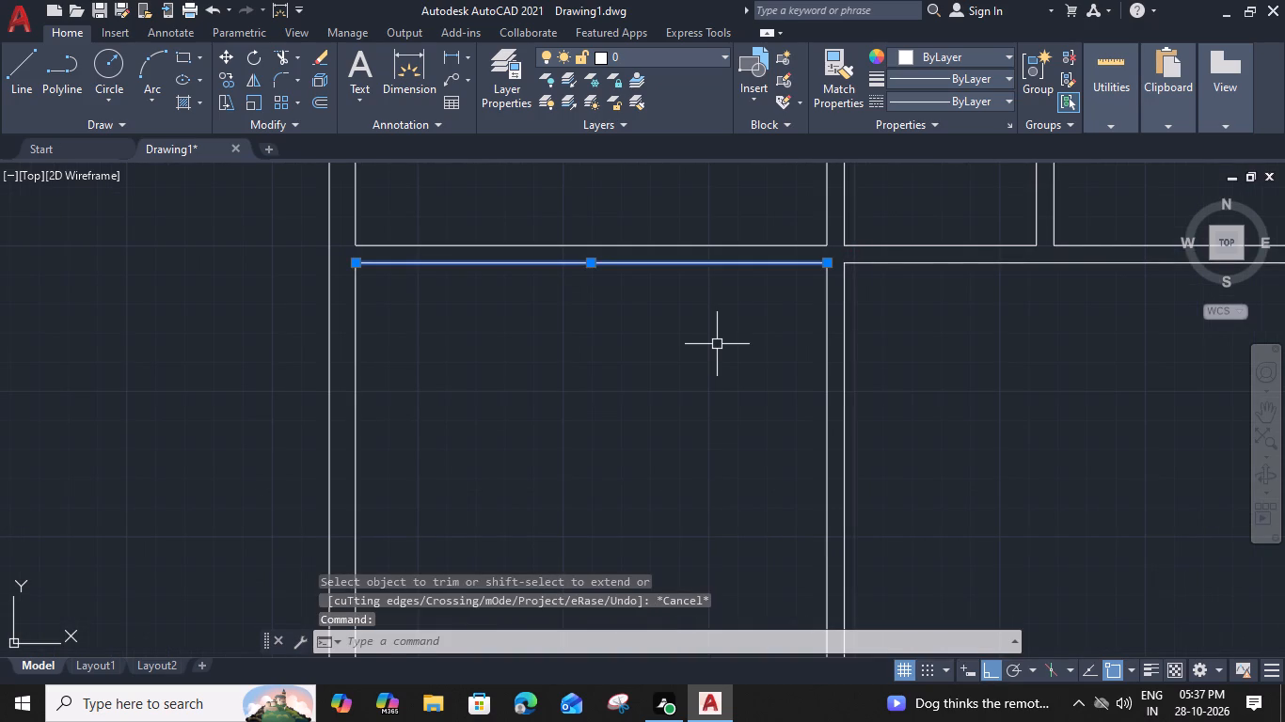
key("space")
type("18'")
key("space")
scroll(721, 392, "down", 4)
middle_click_drag(721, 391, 720, 326)
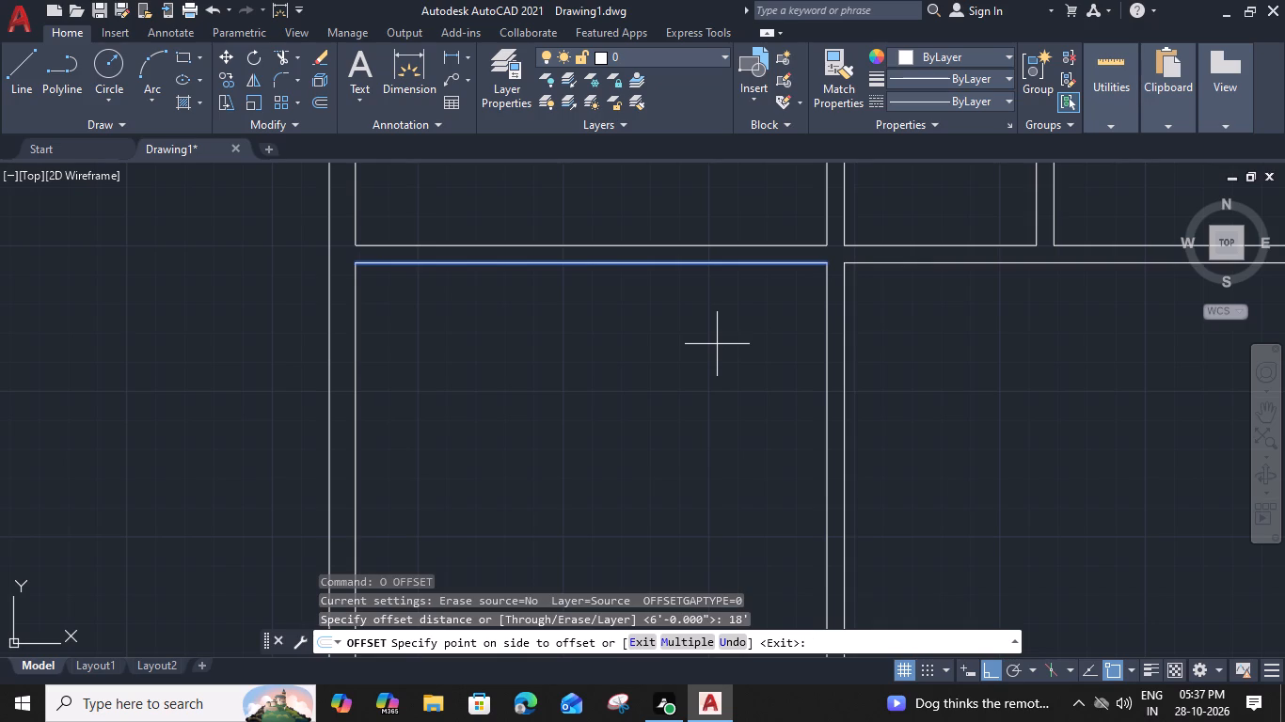
left_click(705, 443)
key("Escape")
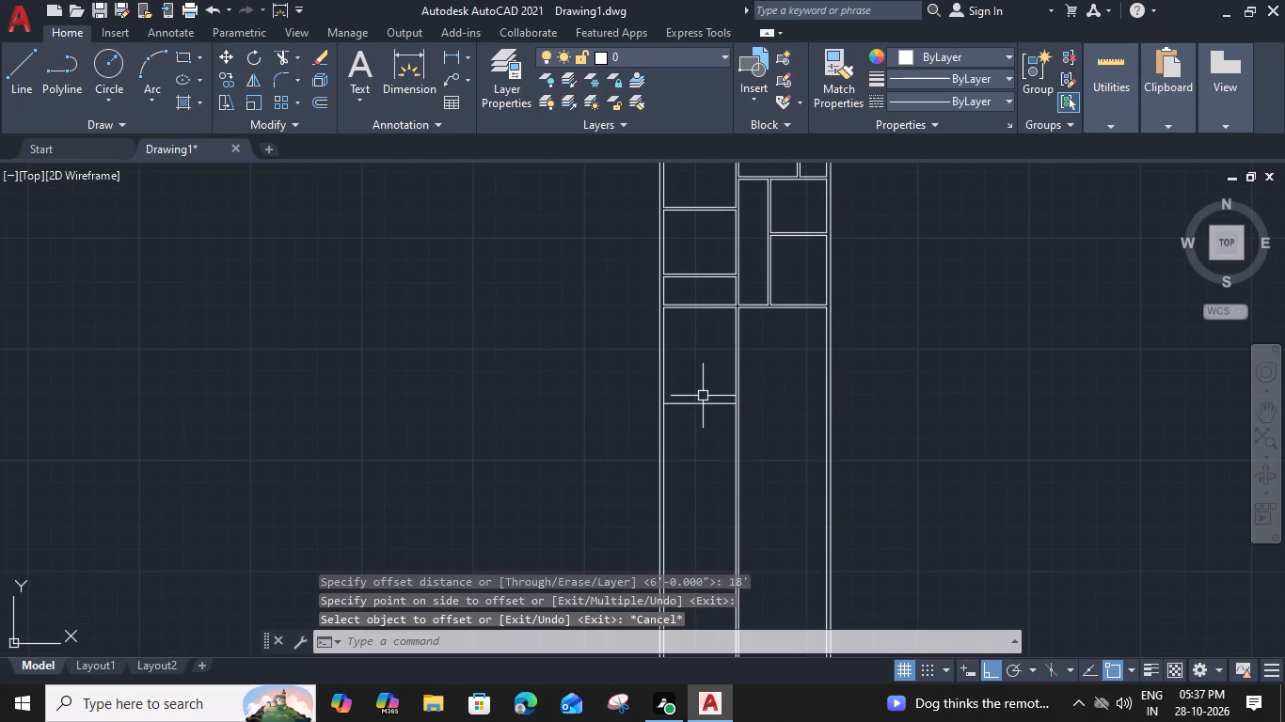
Offset the new line across the western room 9" downward to form a cross wall.
left_click(710, 405)
key("o")
key("space")
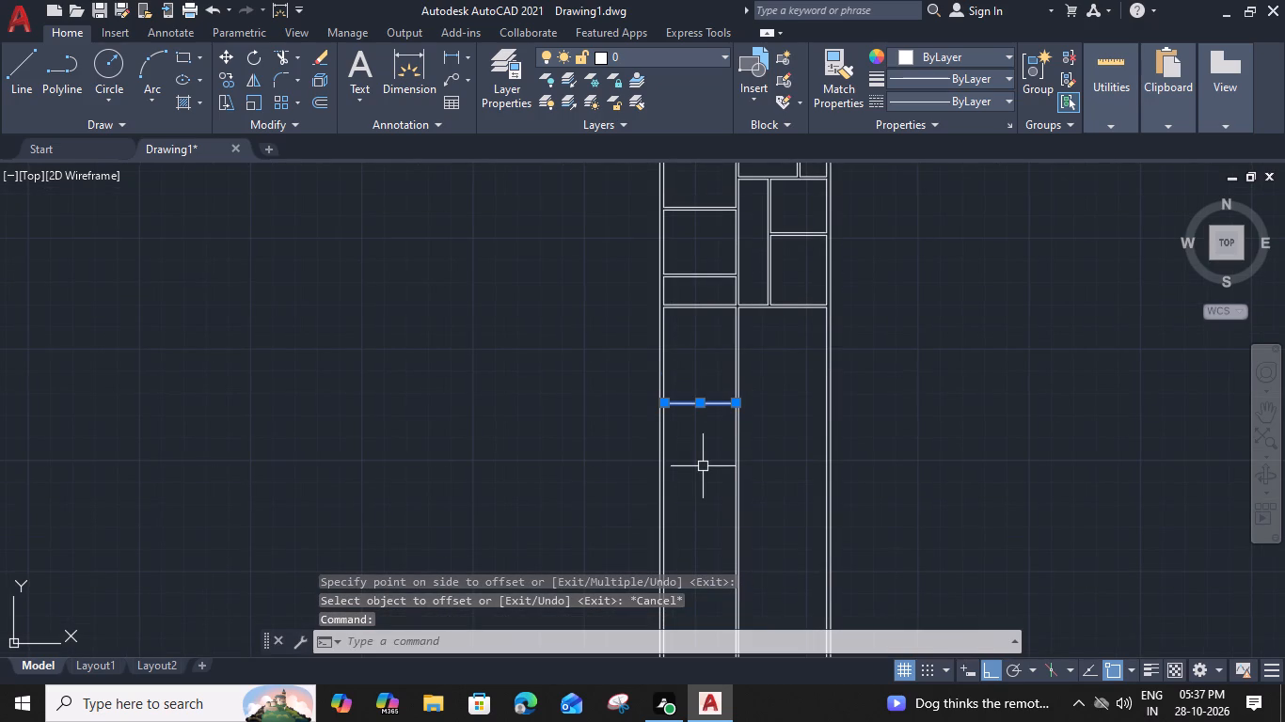
key("9")
key("shift+quotedbl")
key("Return")
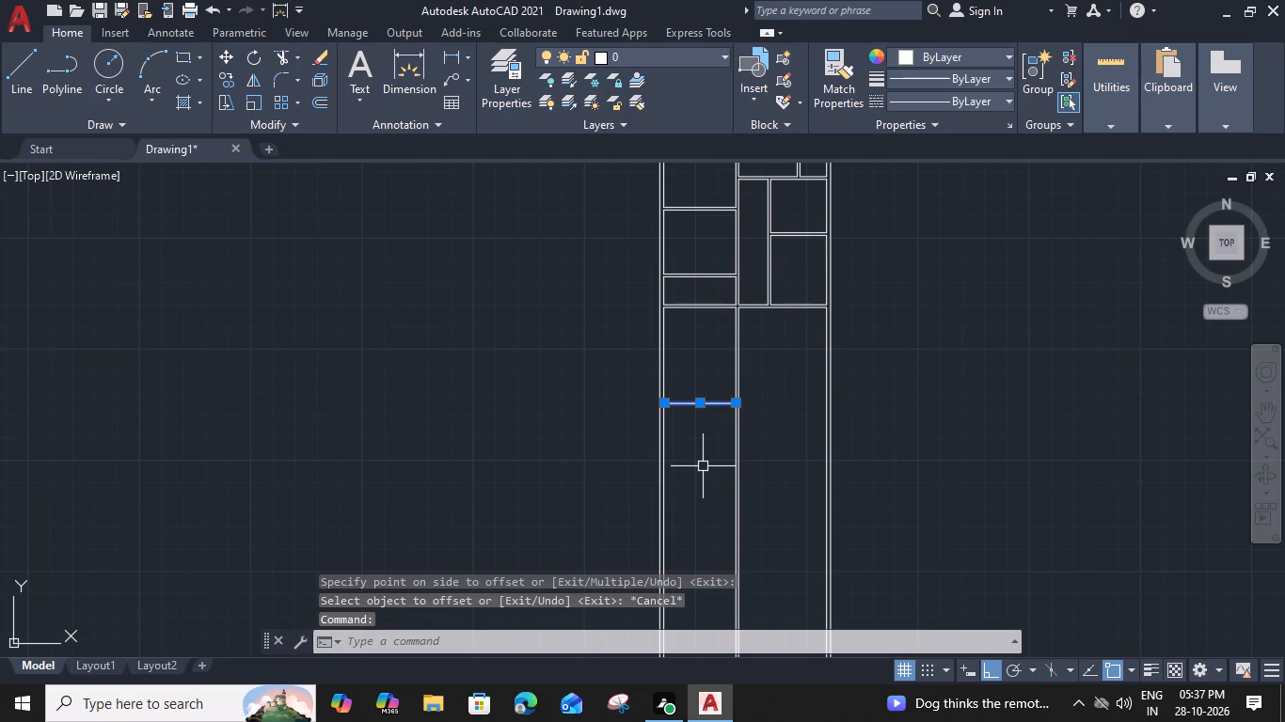
left_click(700, 477)
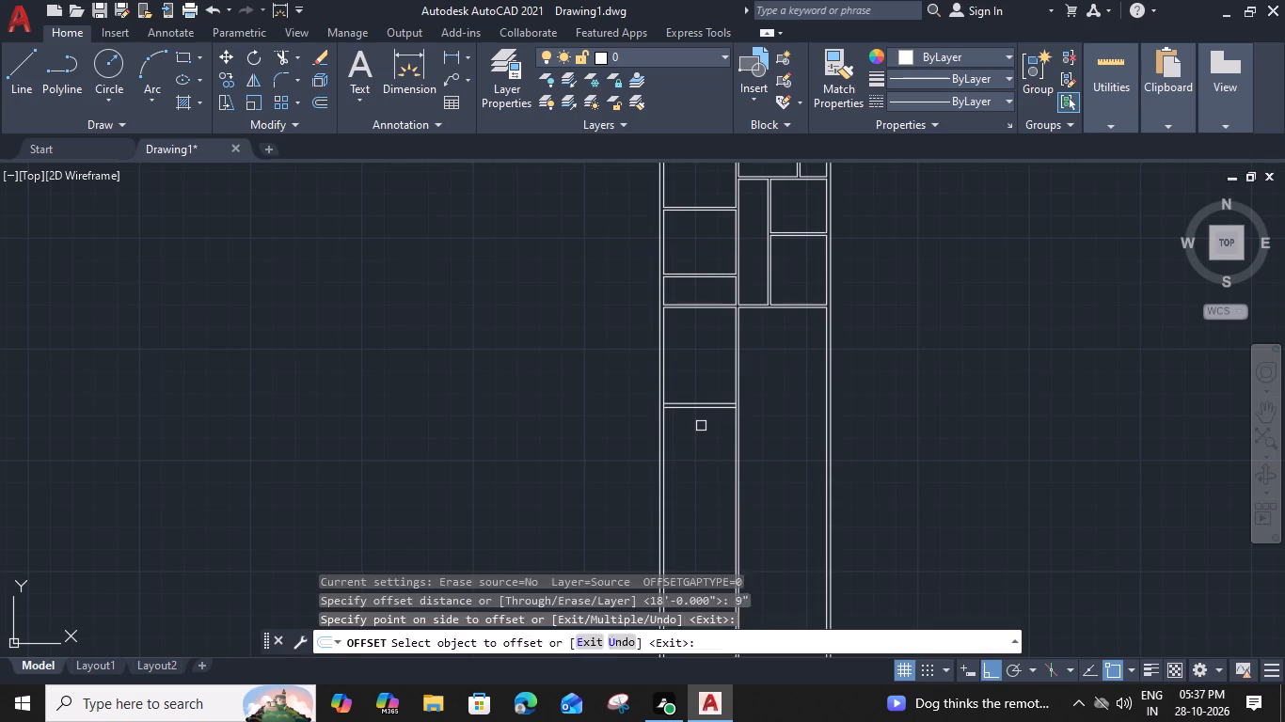
key("Escape")
Extend the new 9" cross wall's lines eastward beyond the western room.
type("EX")
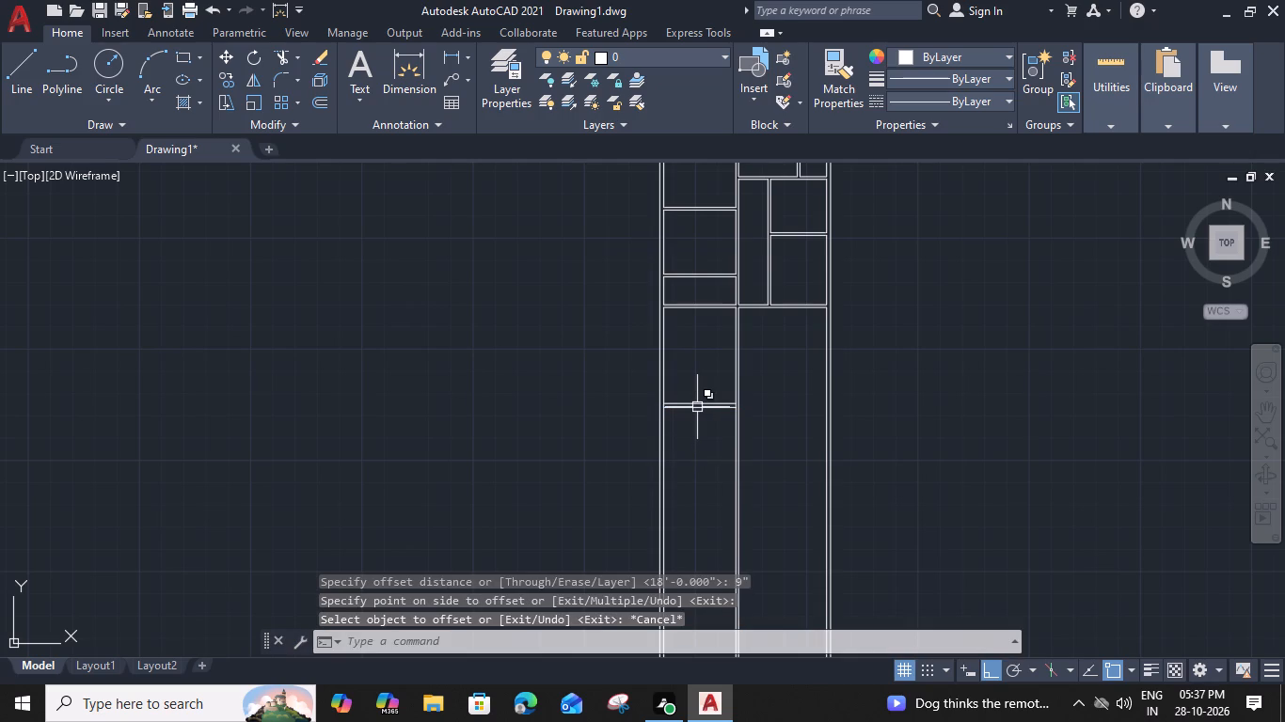
key("space")
scroll(672, 414, "up", 3)
left_click(674, 389)
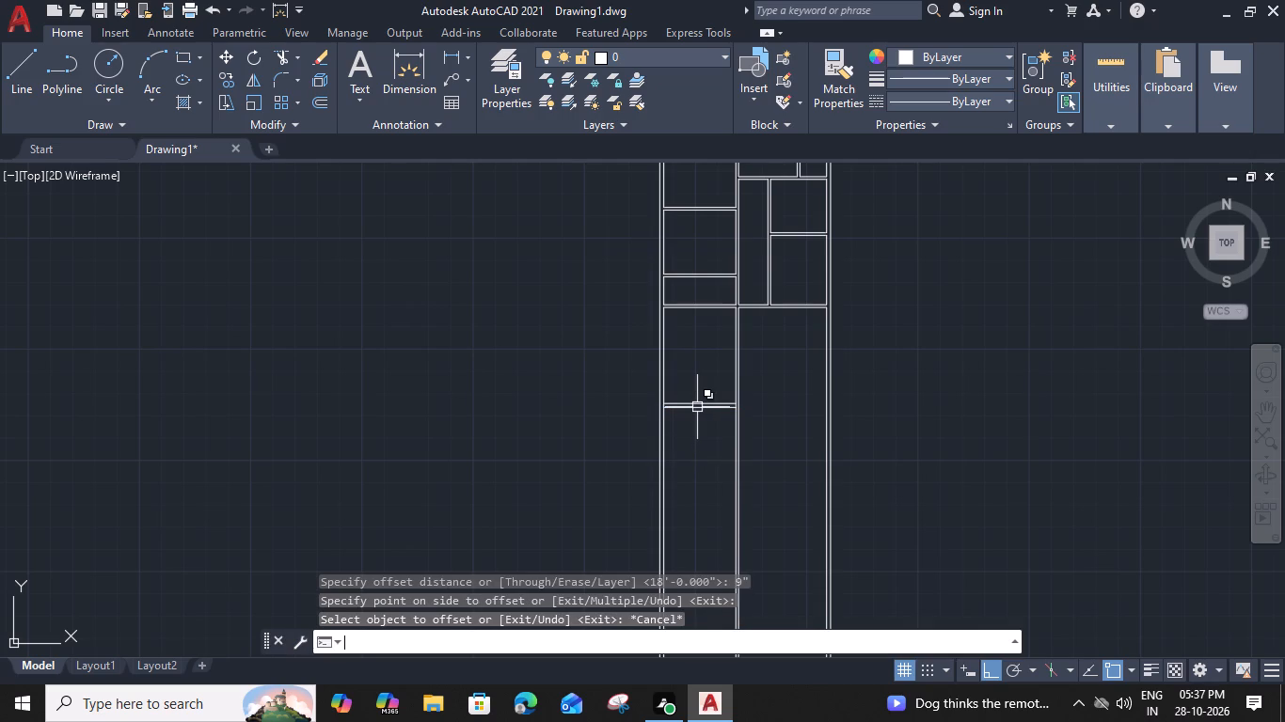
left_click(820, 397)
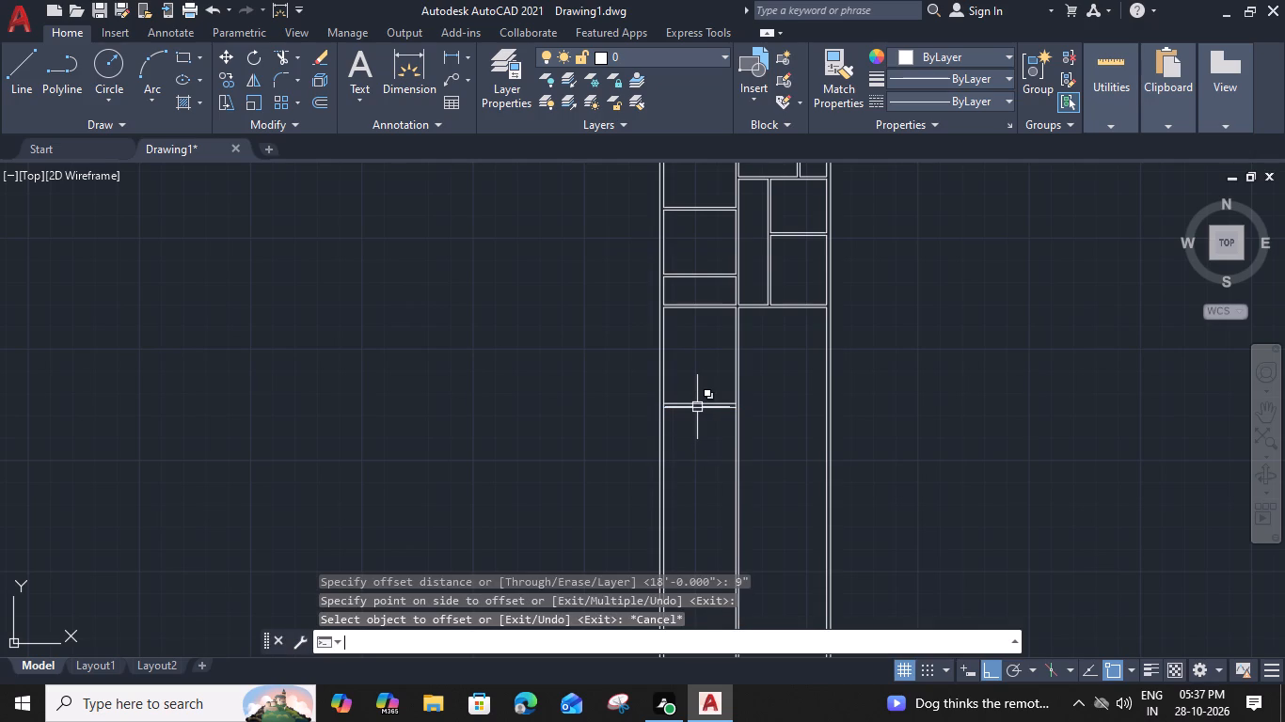
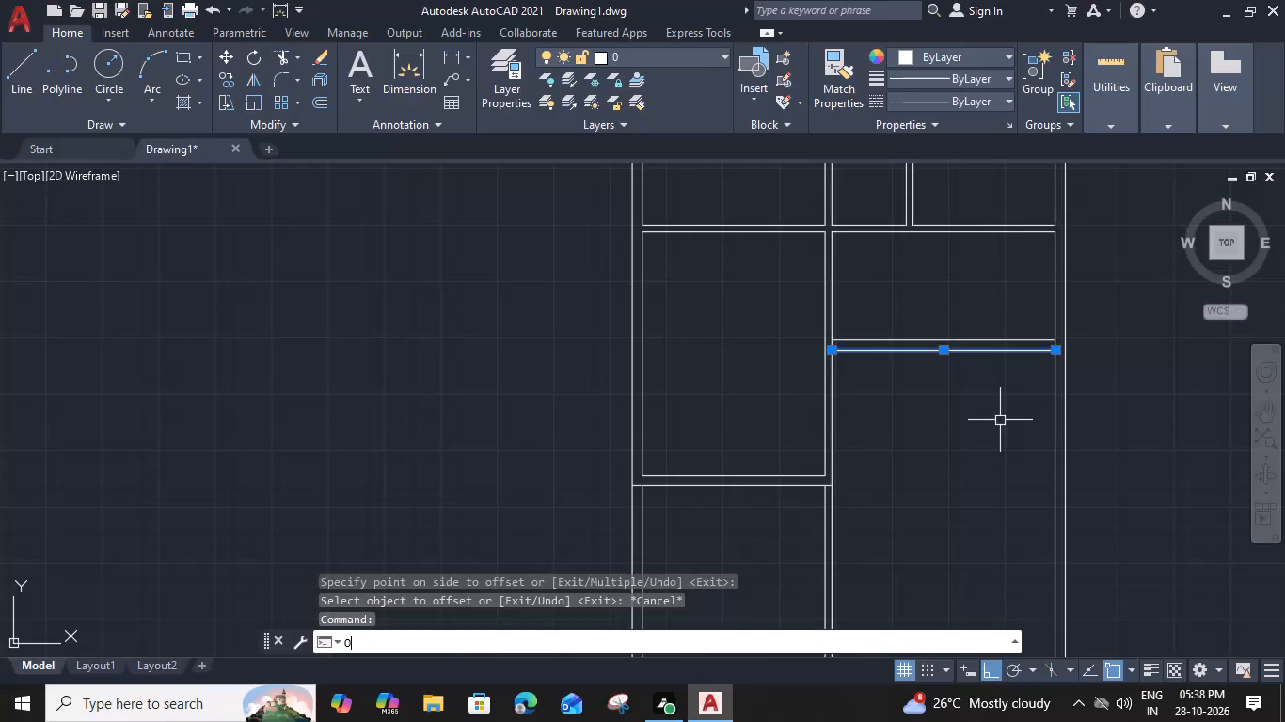
Offset the eastern room's cross wall lower line 19'6" downward.
key("1")
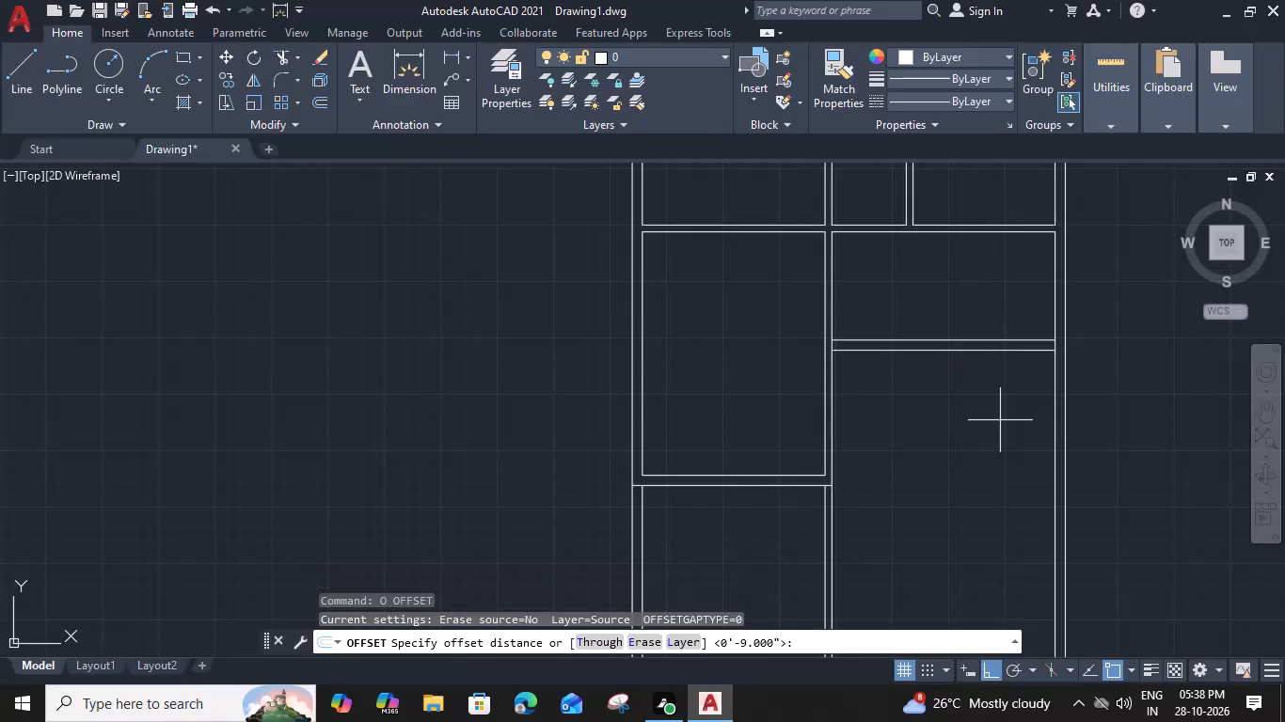
type("9'6\"")
key("Return")
left_click(996, 535)
middle_click_drag(997, 531, 995, 387)
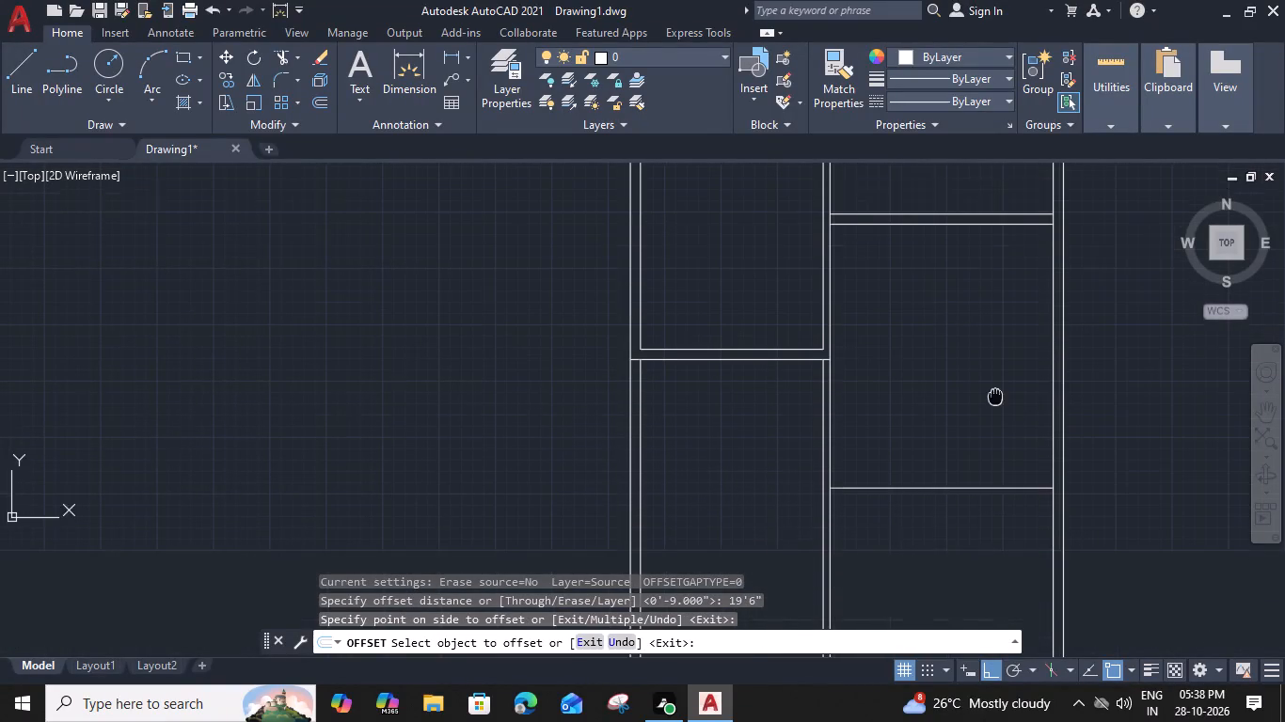
middle_click_drag(995, 387, 995, 386)
left_click(997, 526)
key("Escape")
Load the ACAD_ISO02W100 (ISO dash) linetype into the drawing.
left_click(981, 468)
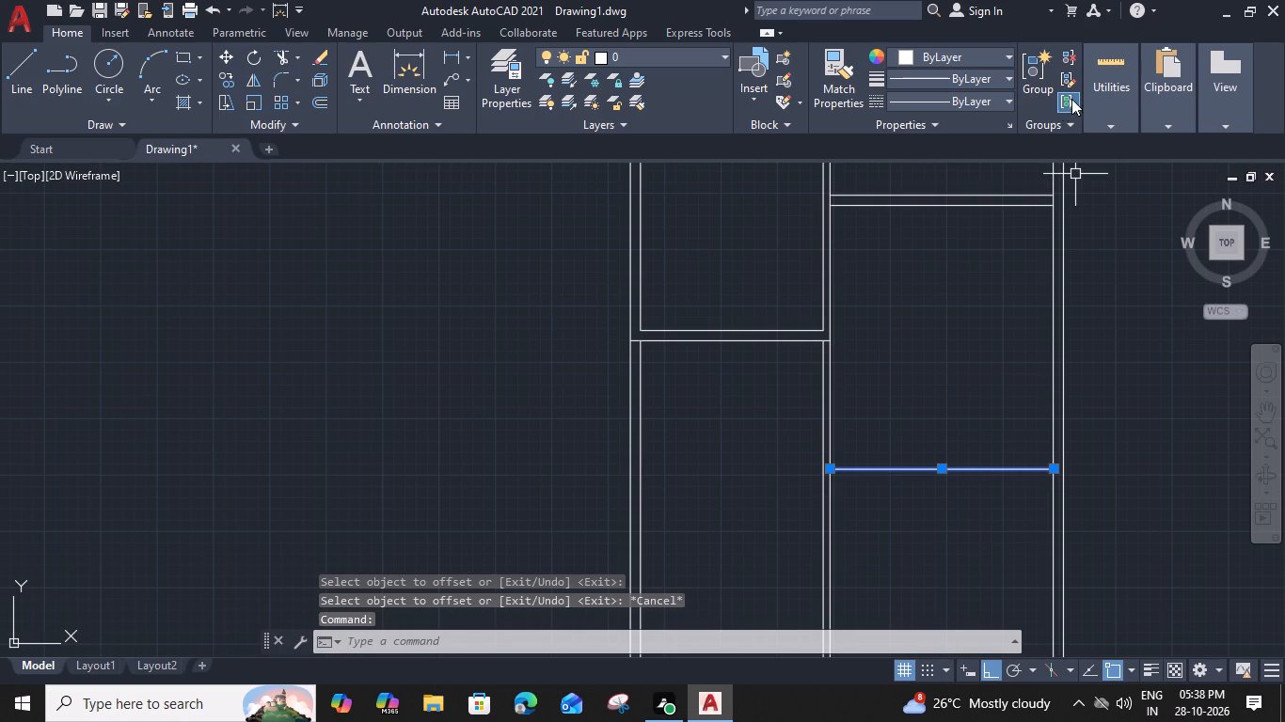
left_click(1007, 108)
left_click(974, 202)
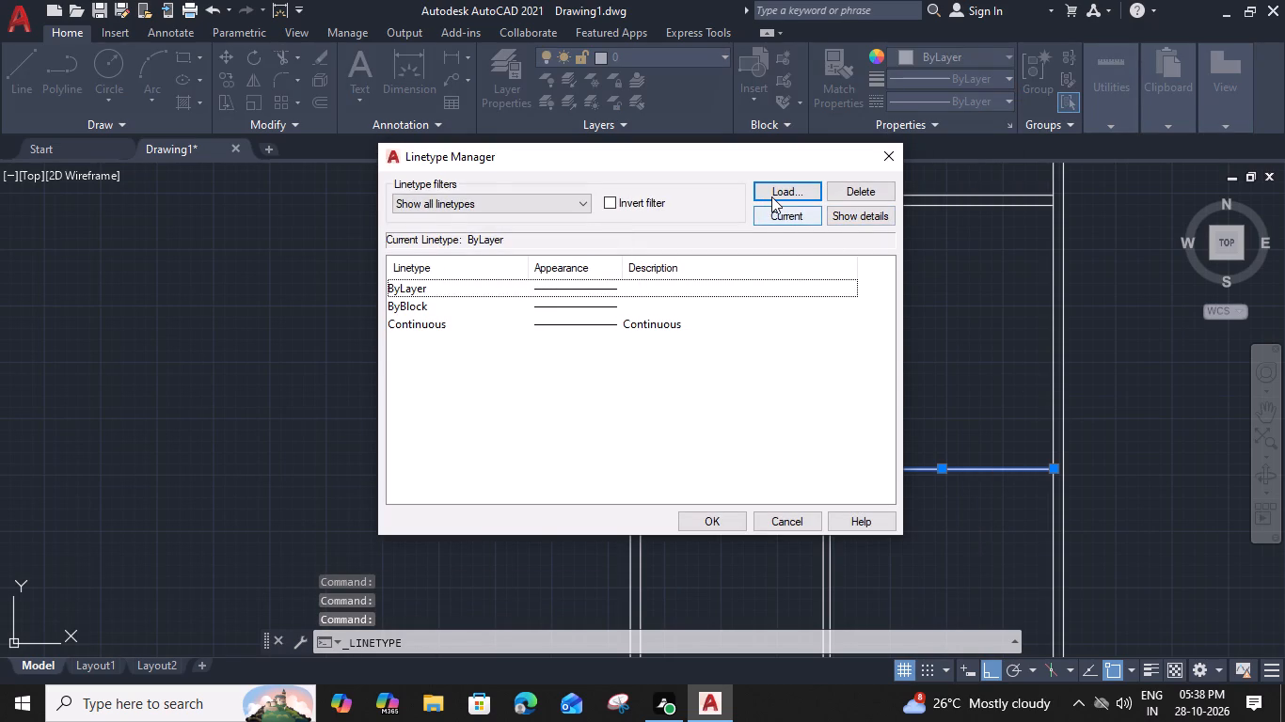
left_click(774, 196)
left_click(677, 322)
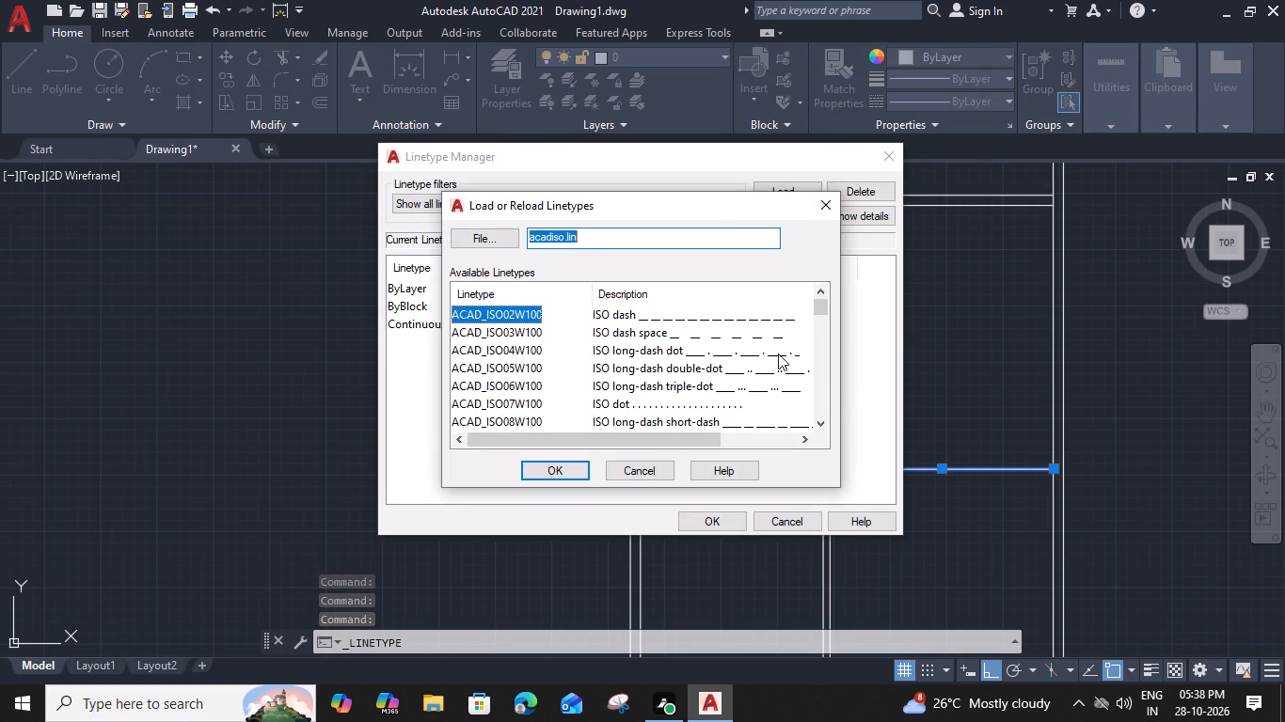
left_click(571, 459)
left_click(572, 475)
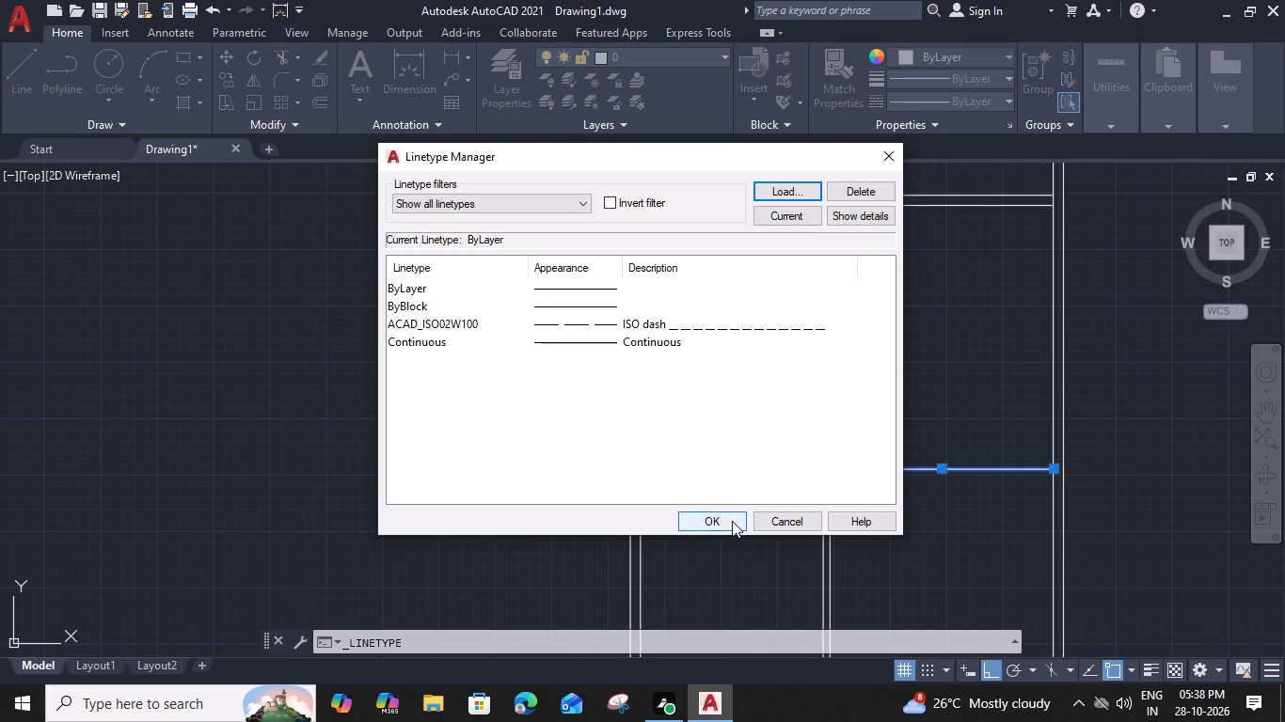
left_click(730, 518)
Assign the ACAD_ISO02W100 linetype to the new offset line across the eastern room.
left_click(922, 466)
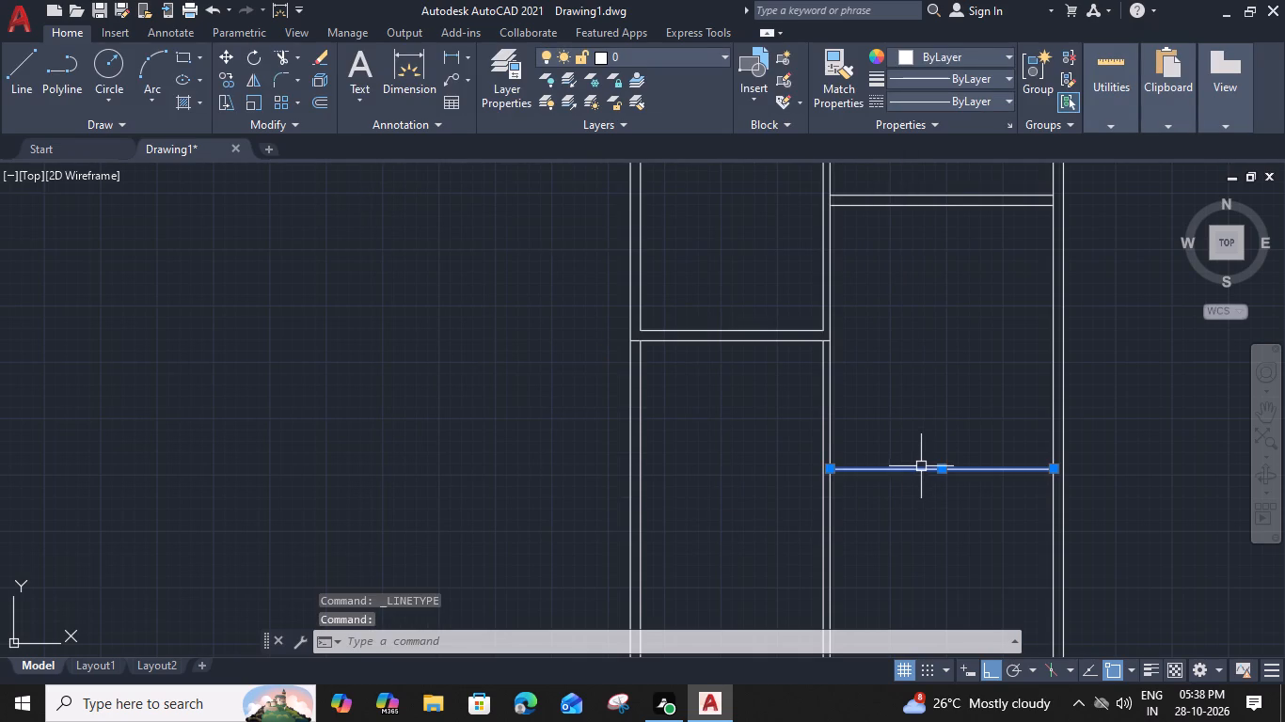
left_click(988, 92)
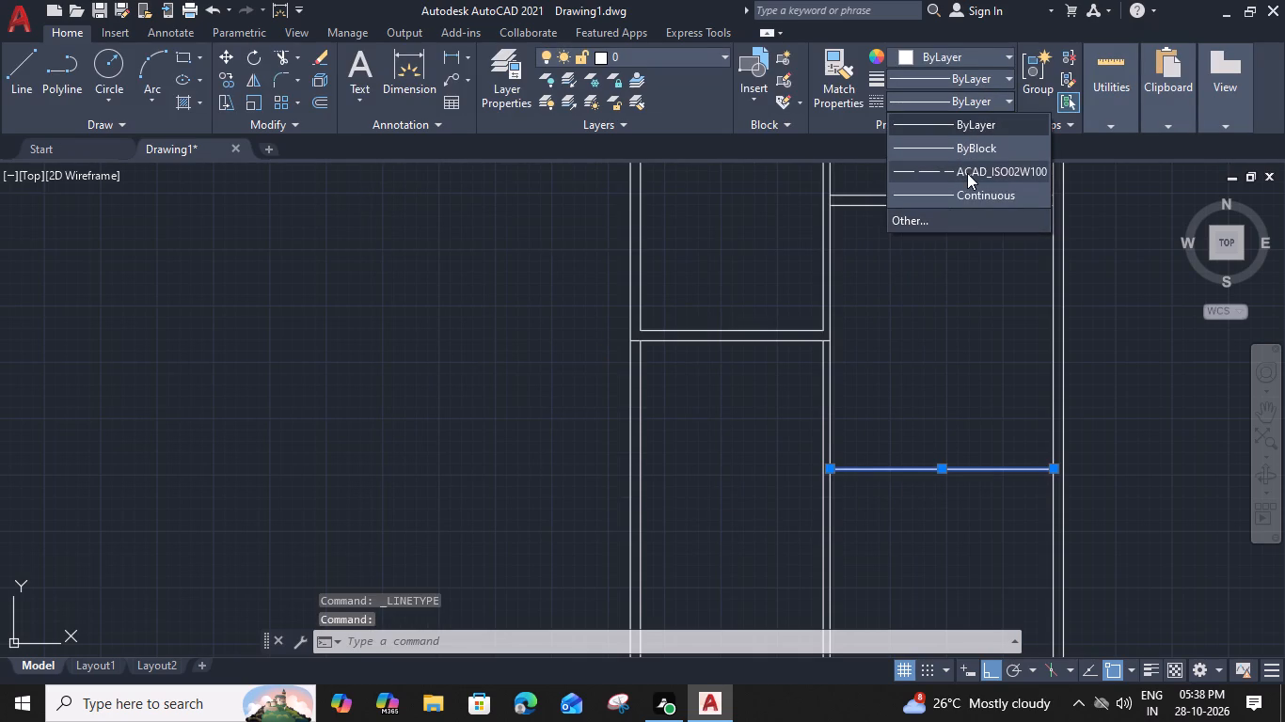
left_click(967, 173)
key("Escape")
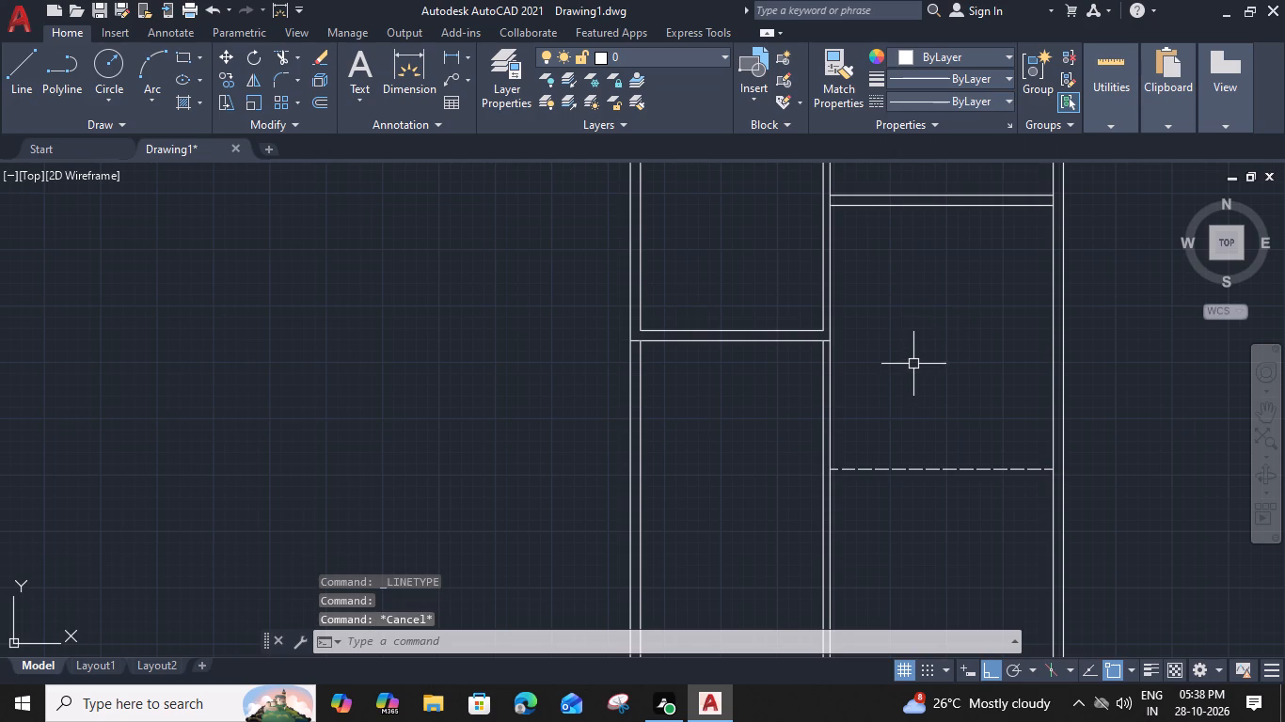
Measure the western space below the 9" cross wall.
middle_click_drag(933, 459, 1042, 384)
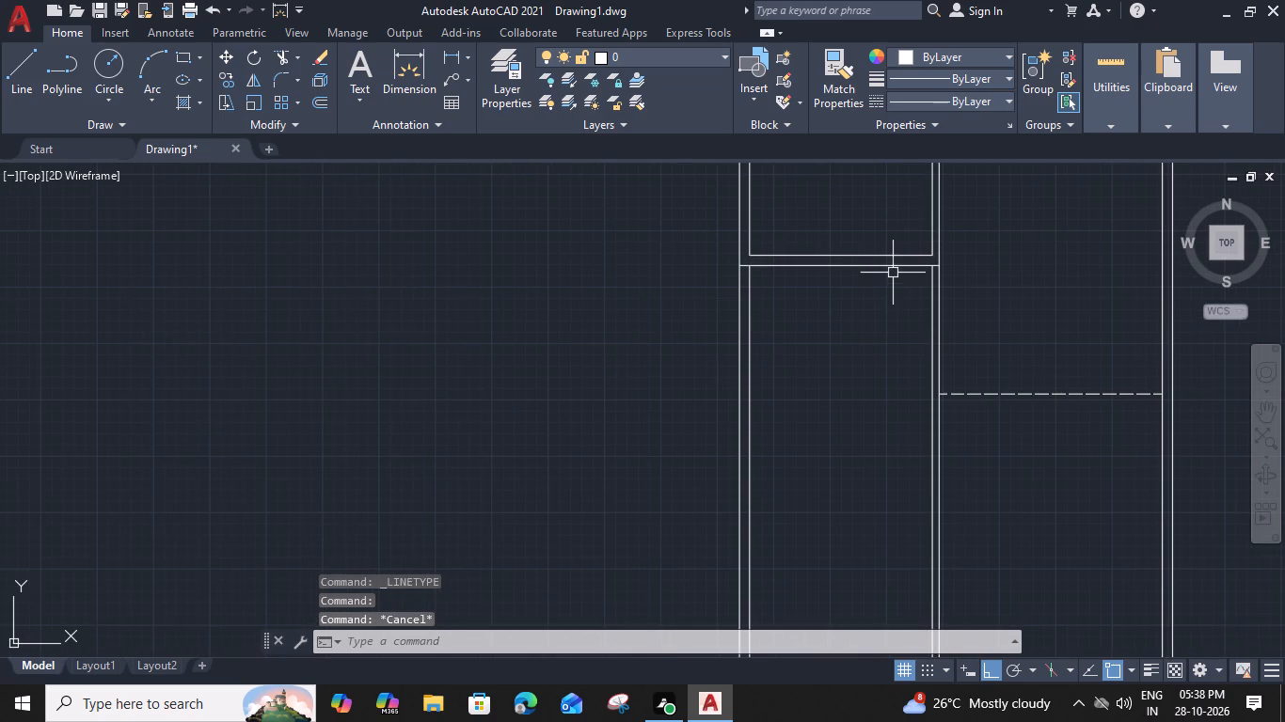
left_click(893, 267)
key("Escape")
type("ME")
type("A")
key("space")
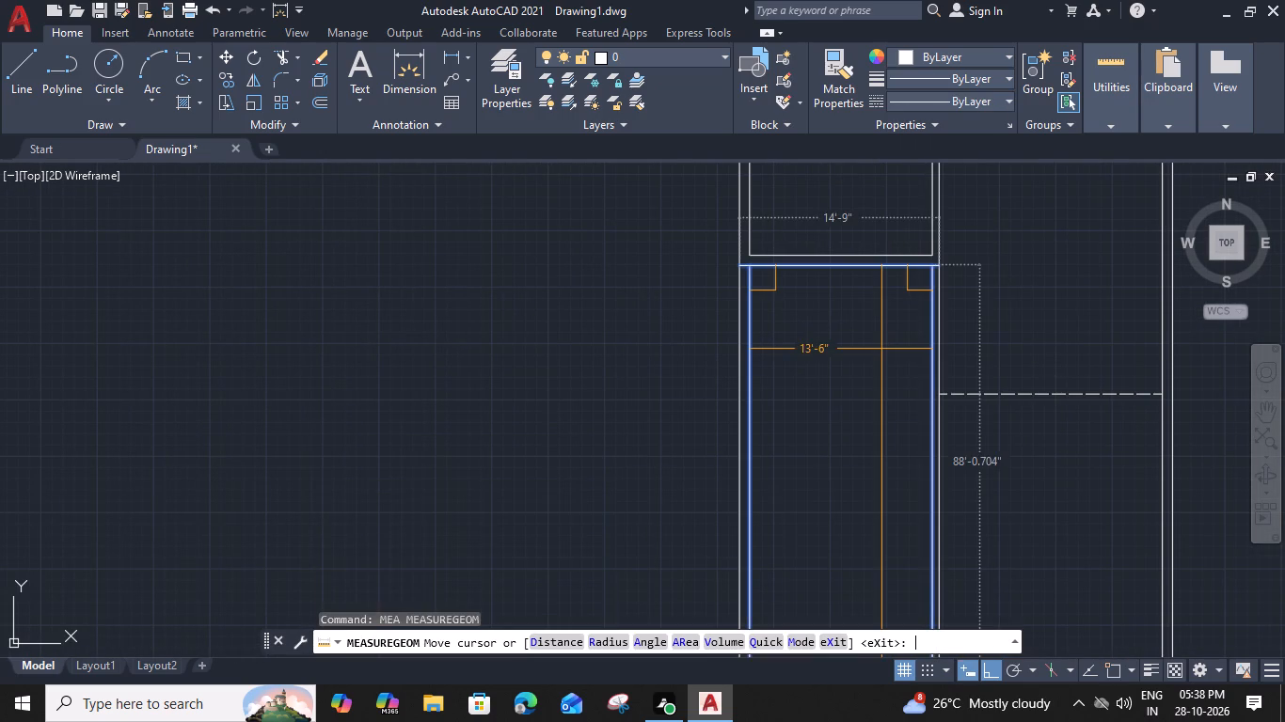
key("Escape")
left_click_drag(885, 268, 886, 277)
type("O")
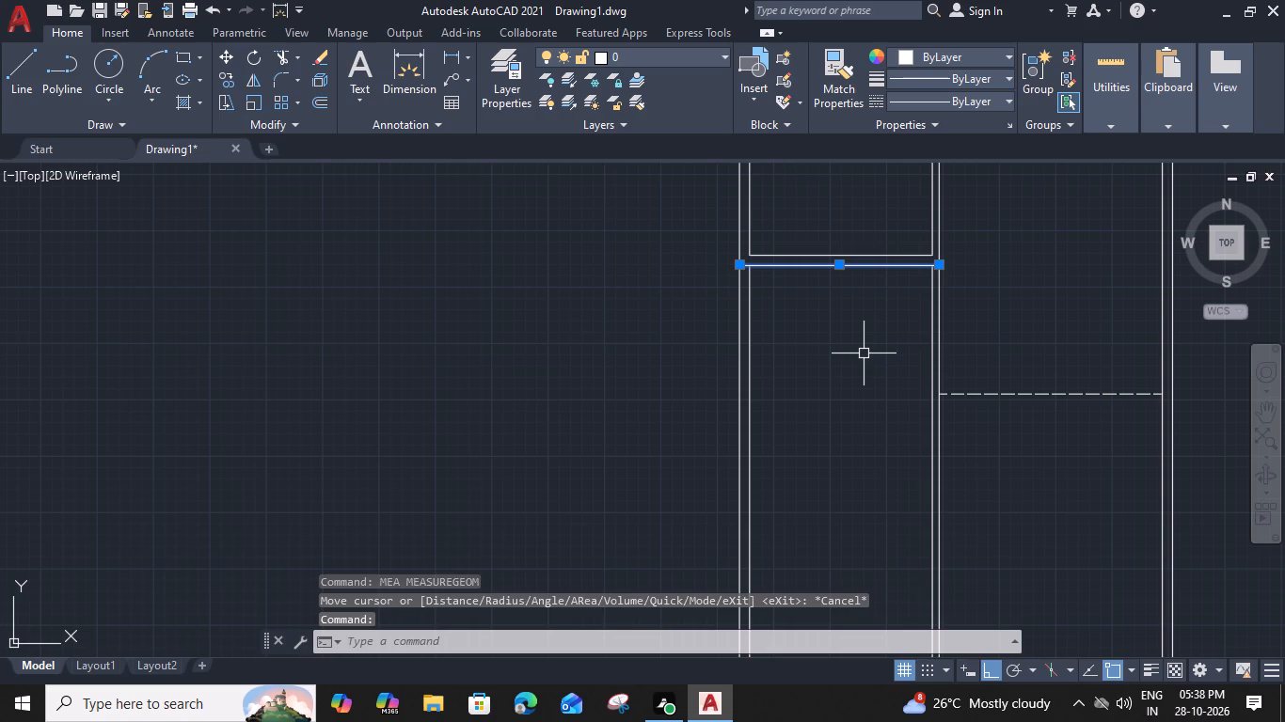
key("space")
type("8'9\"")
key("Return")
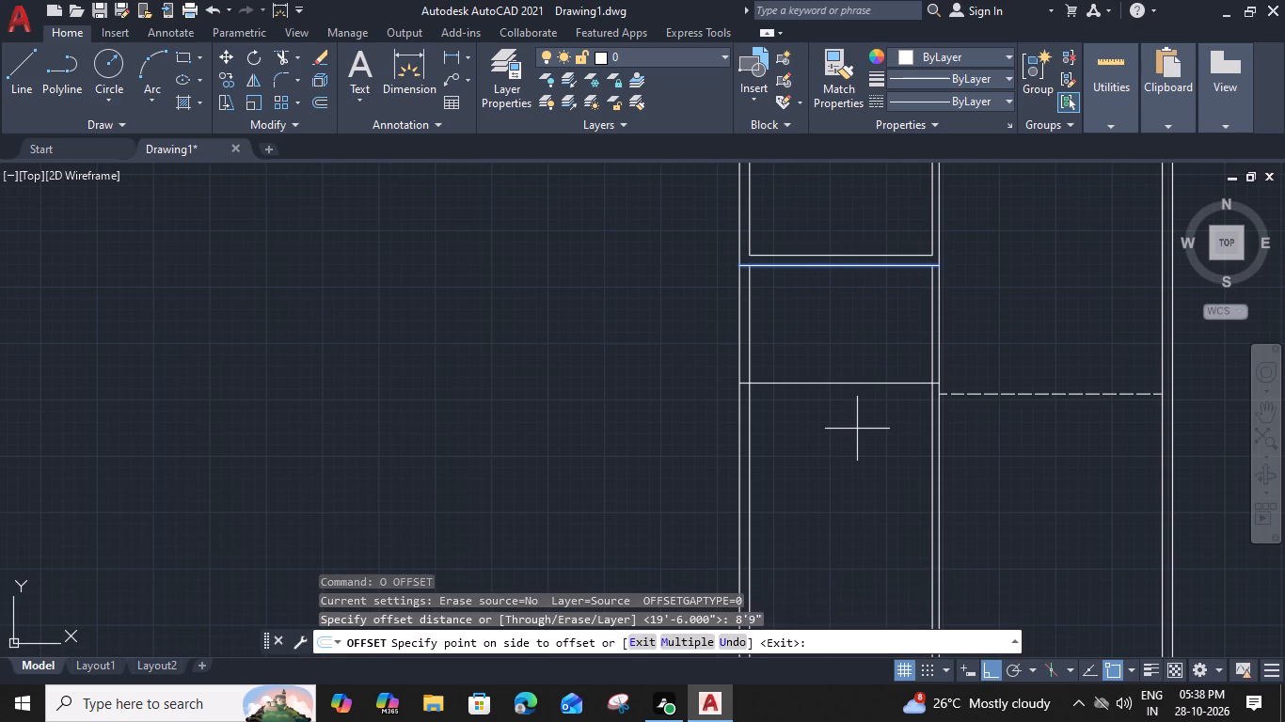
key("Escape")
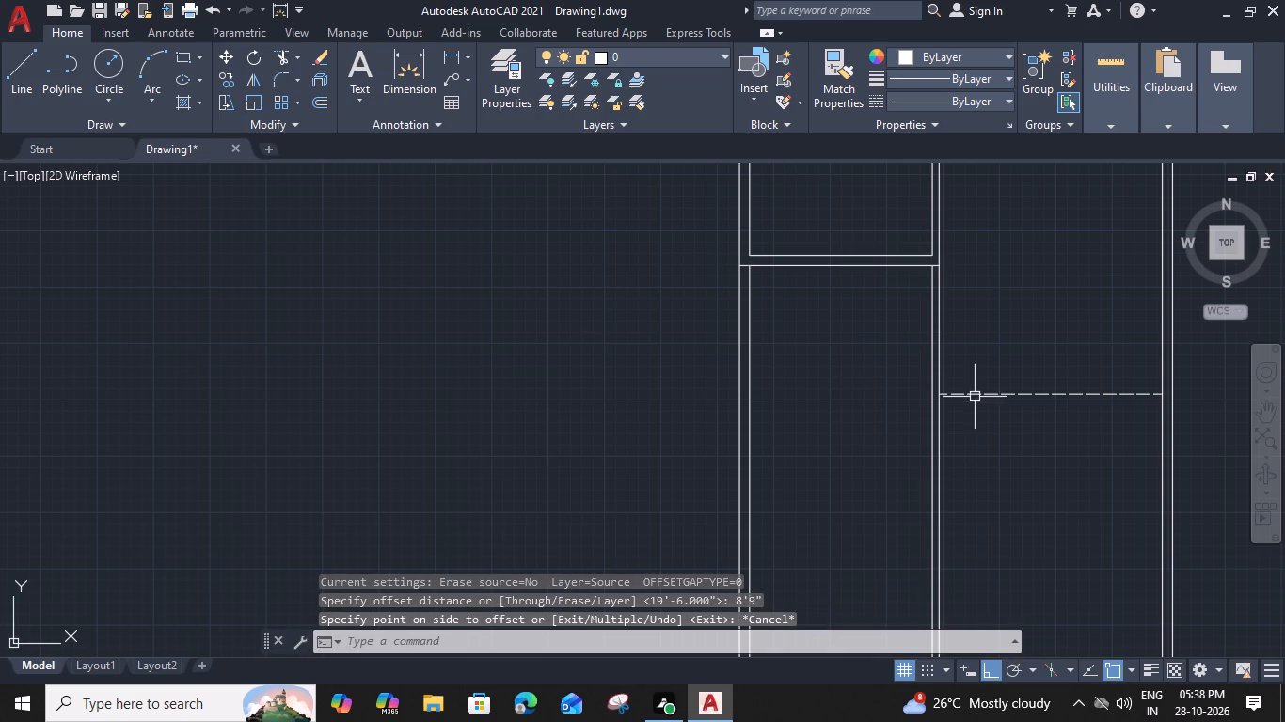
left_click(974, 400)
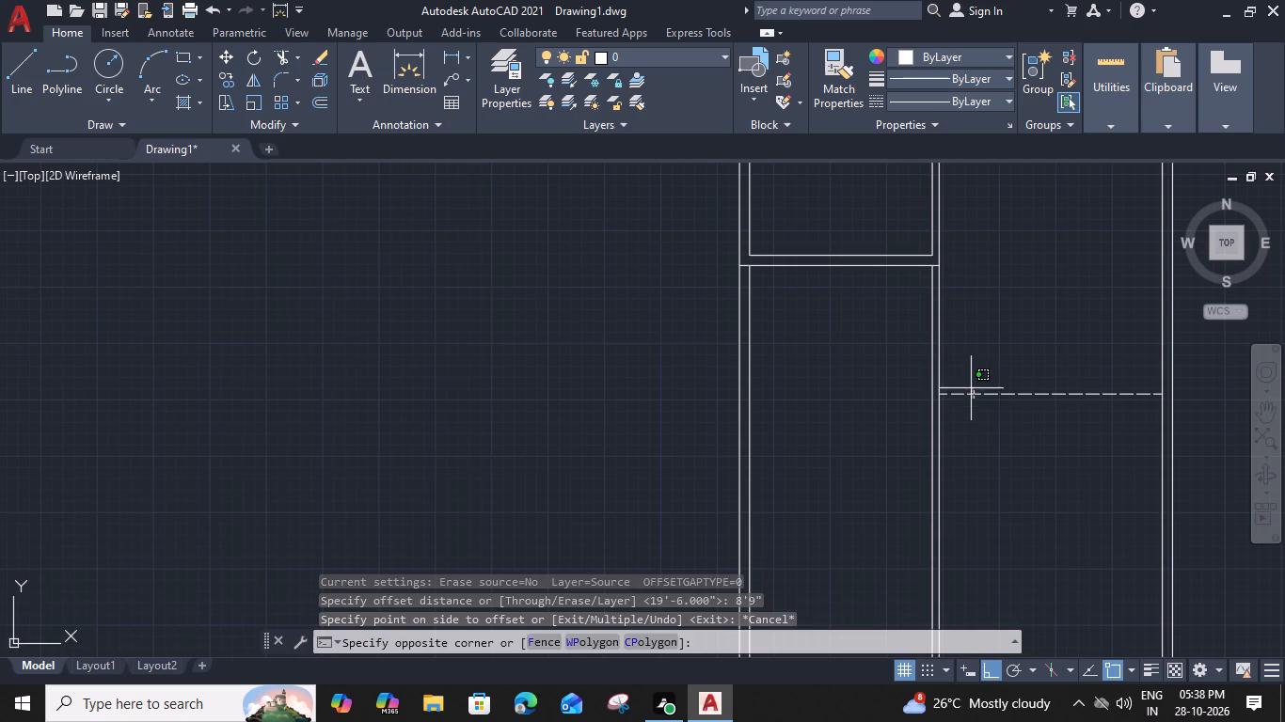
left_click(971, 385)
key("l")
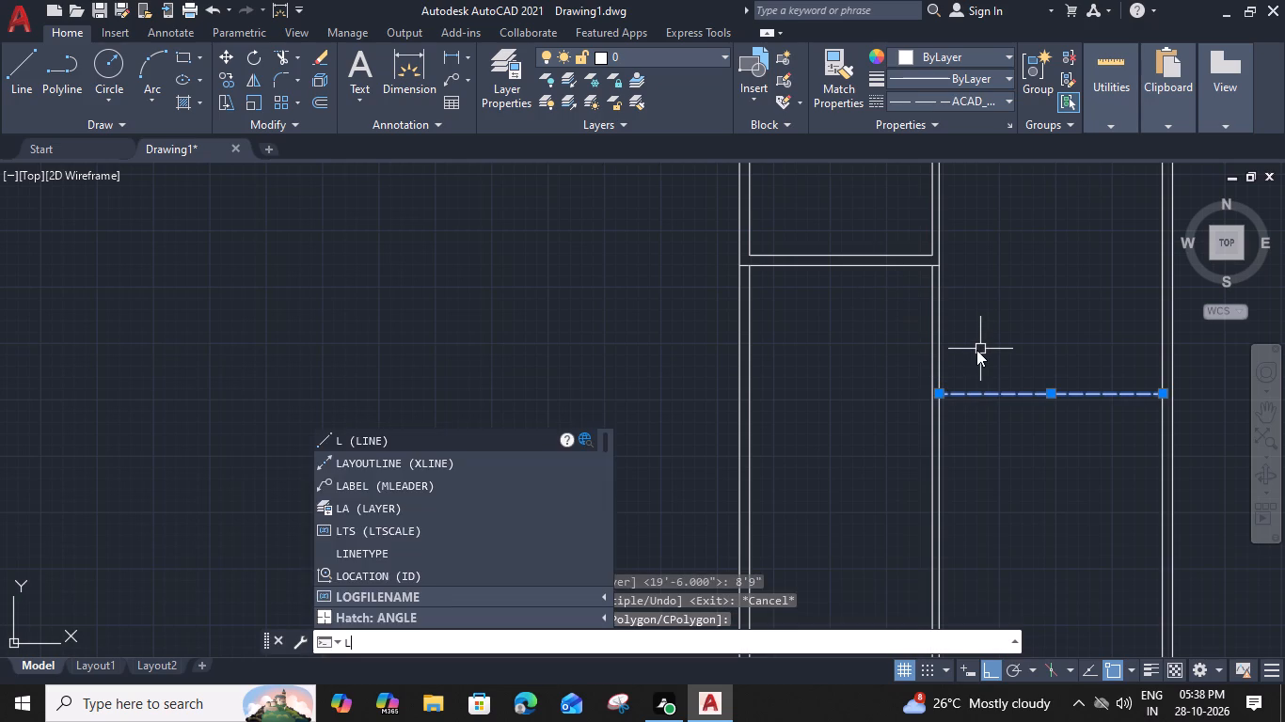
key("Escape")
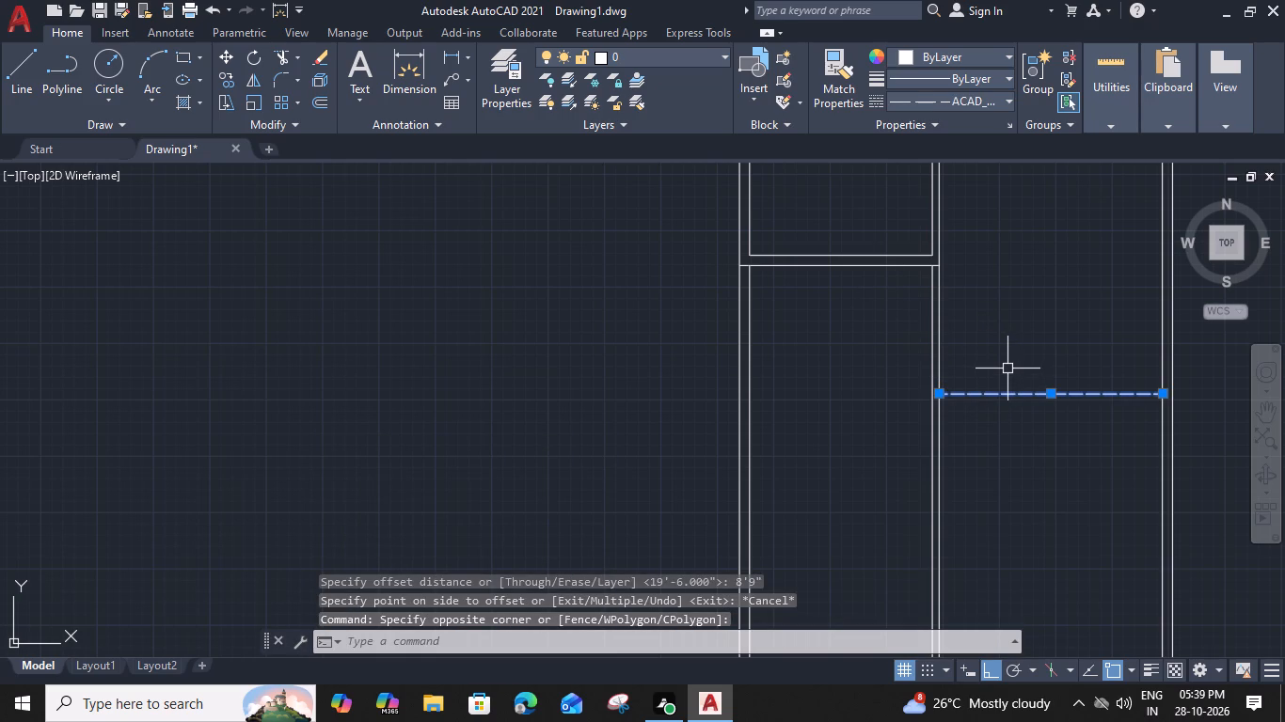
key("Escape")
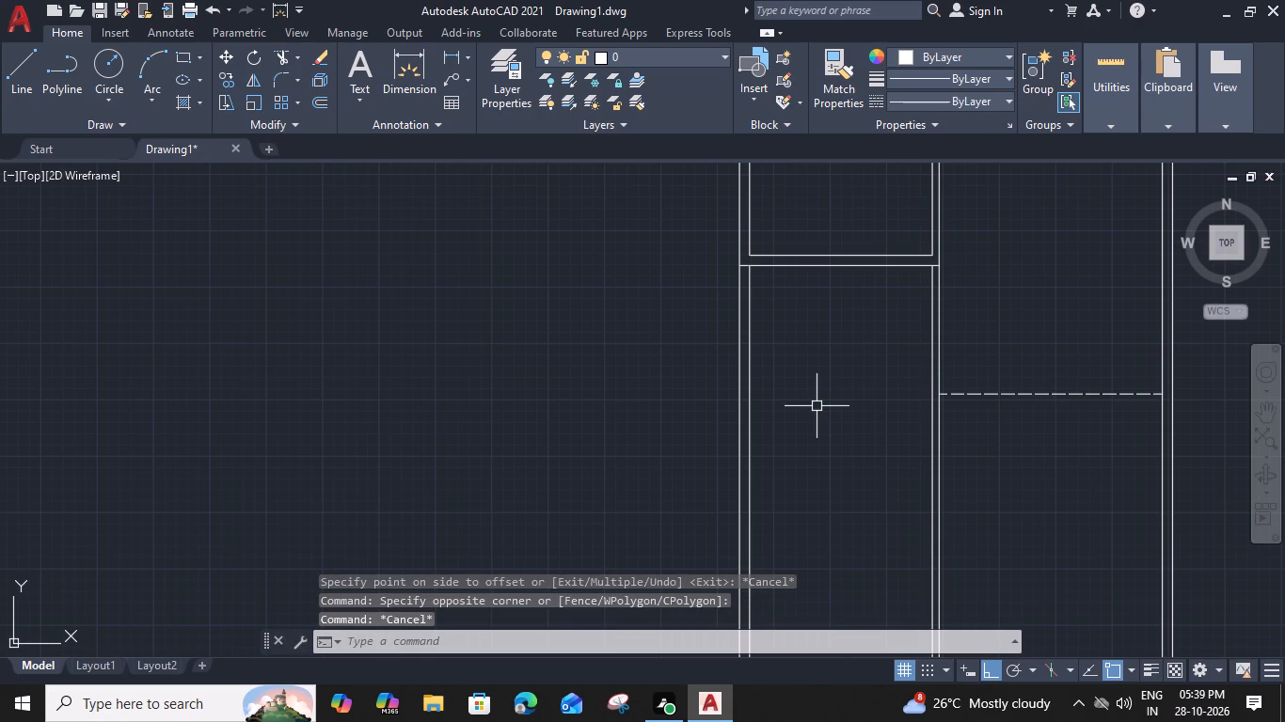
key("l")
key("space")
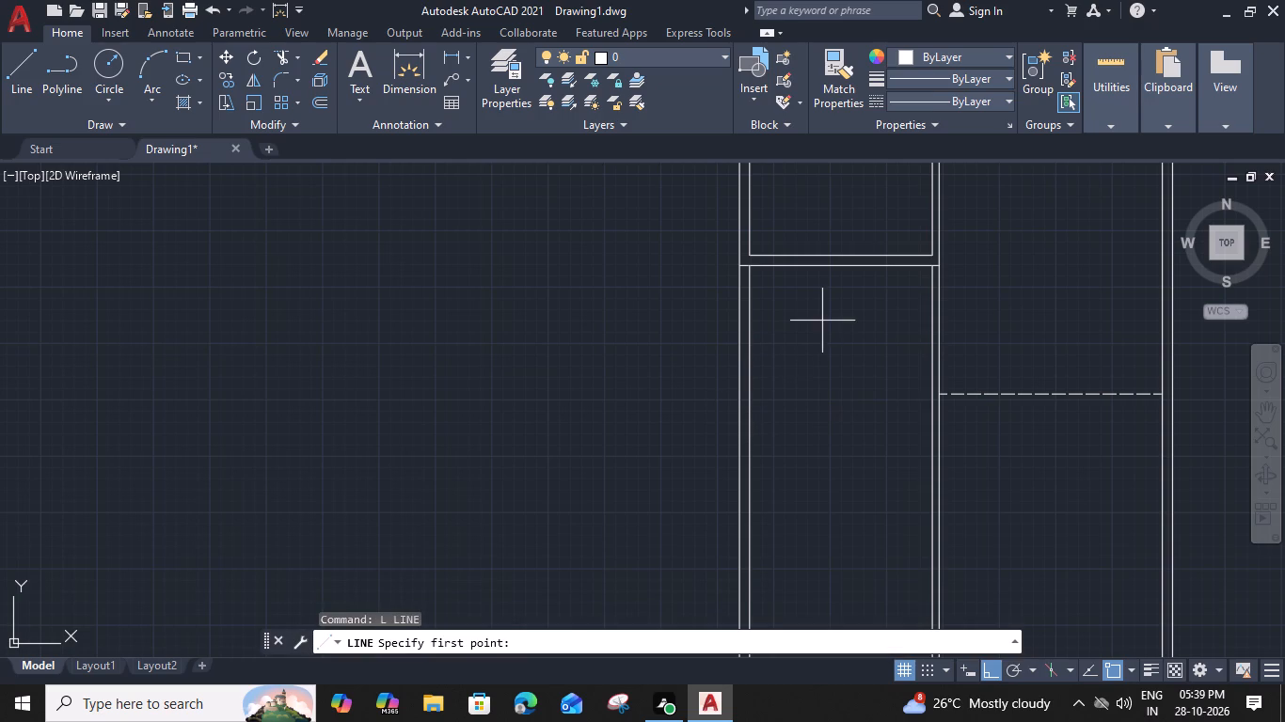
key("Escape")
Offset the western 9" cross wall's lower line 8'9" downward.
left_click(849, 268)
type("O")
key("space")
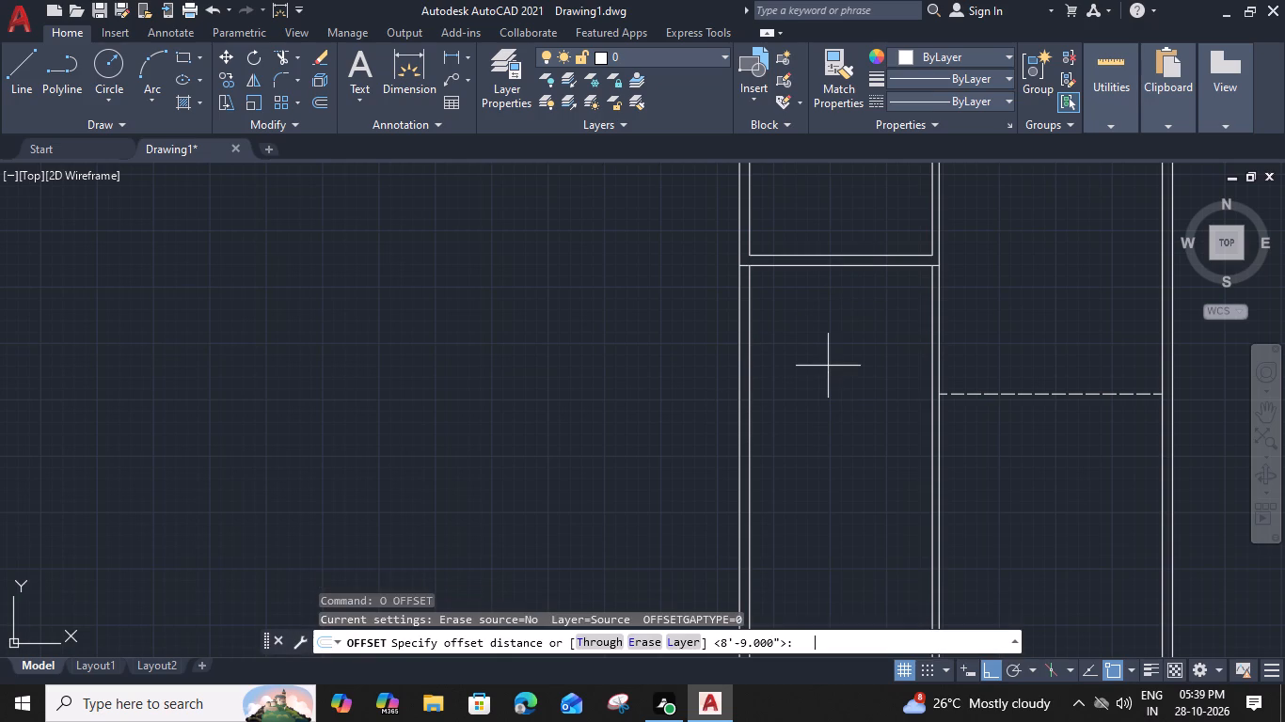
type("8'9\"")
key("Return")
left_click(839, 432)
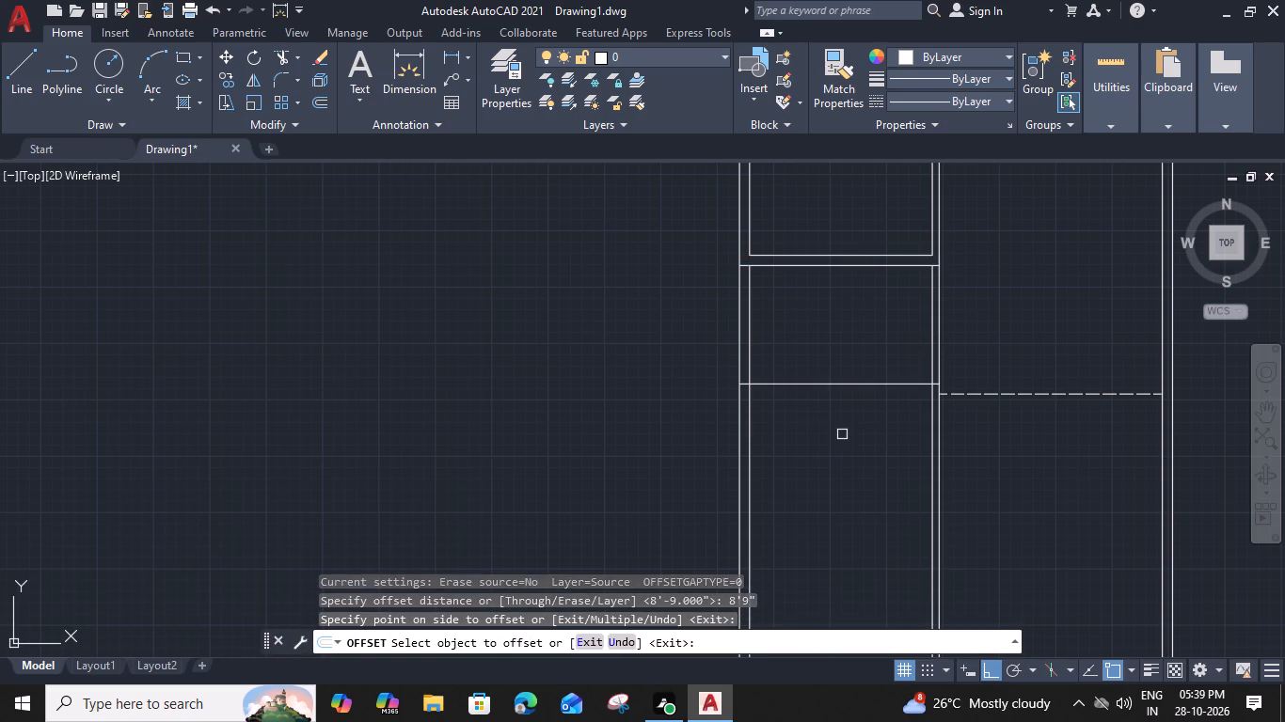
key("Escape")
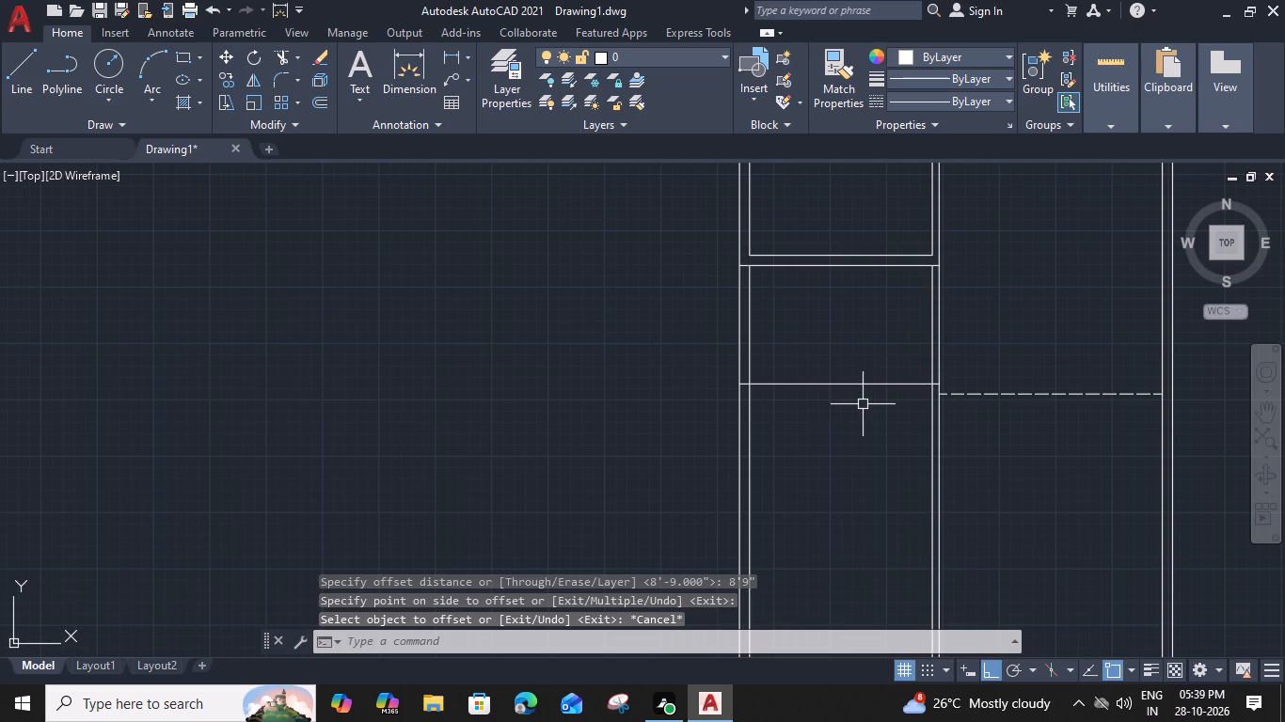
Extend the new 8'9" offset line eastward to the outer face of the eastern exterior wall.
key("e")
type("X")
key("space")
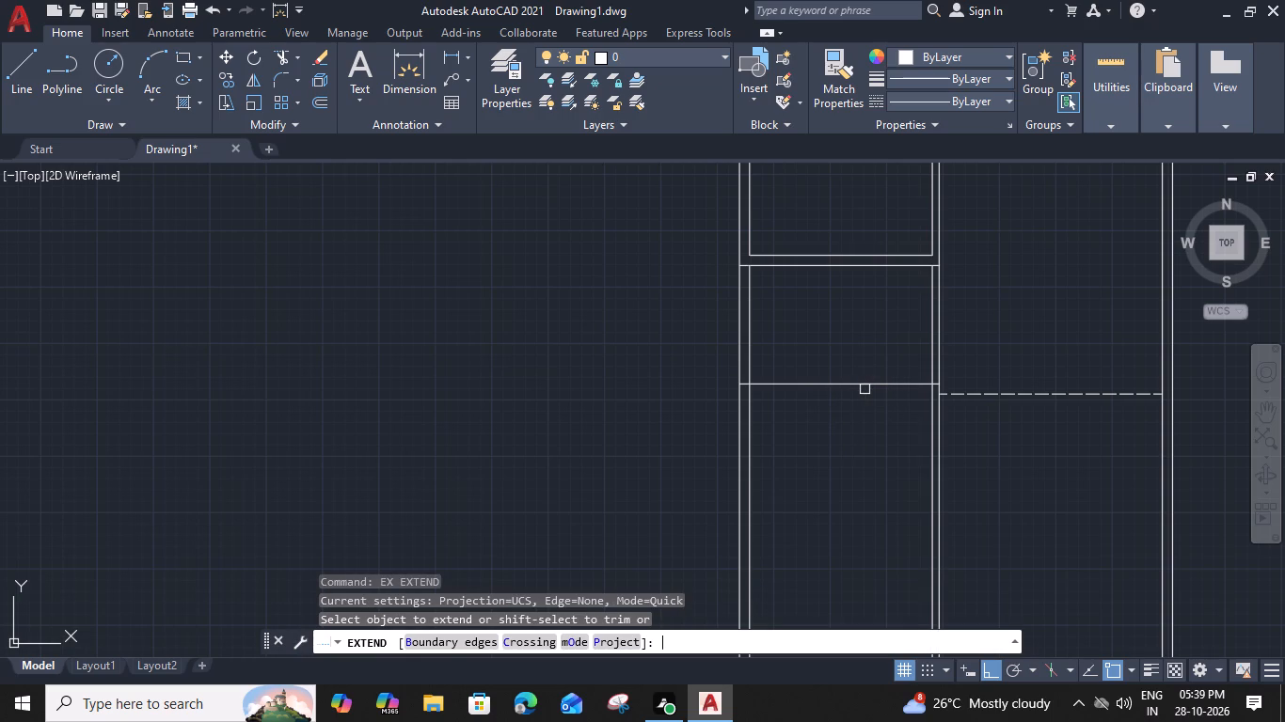
left_click(876, 386)
left_click(884, 387)
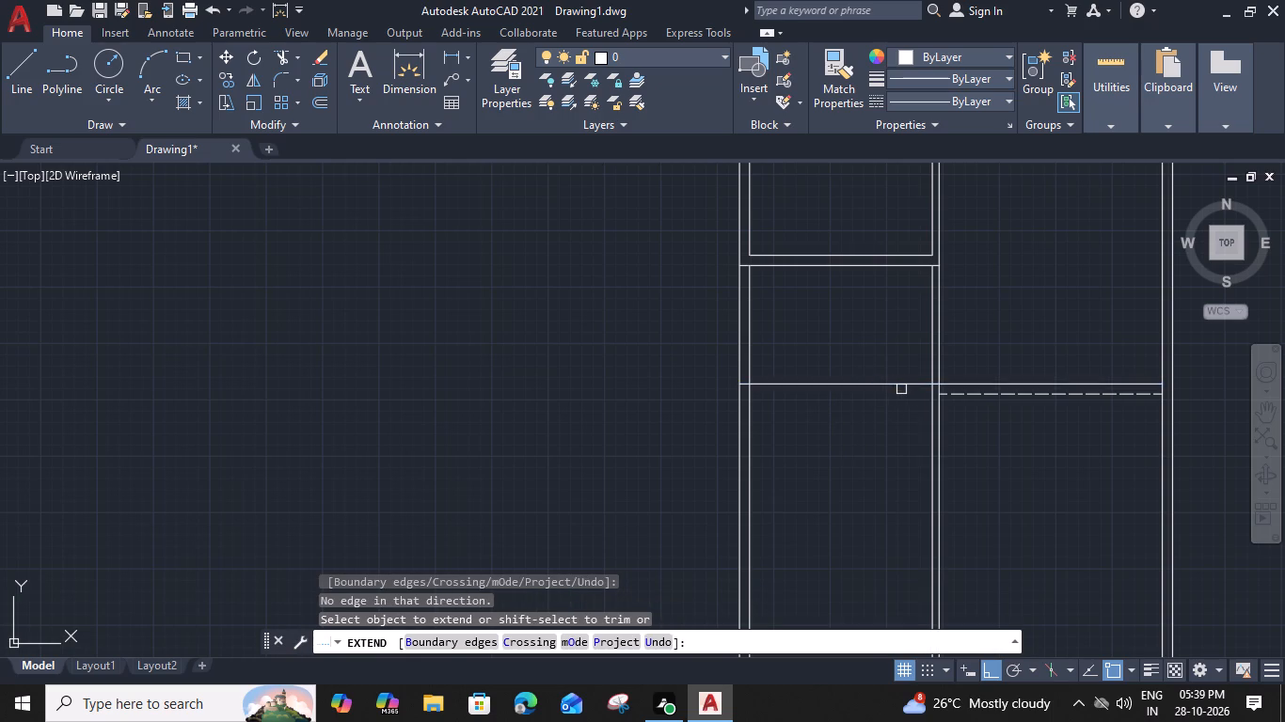
left_click(910, 385)
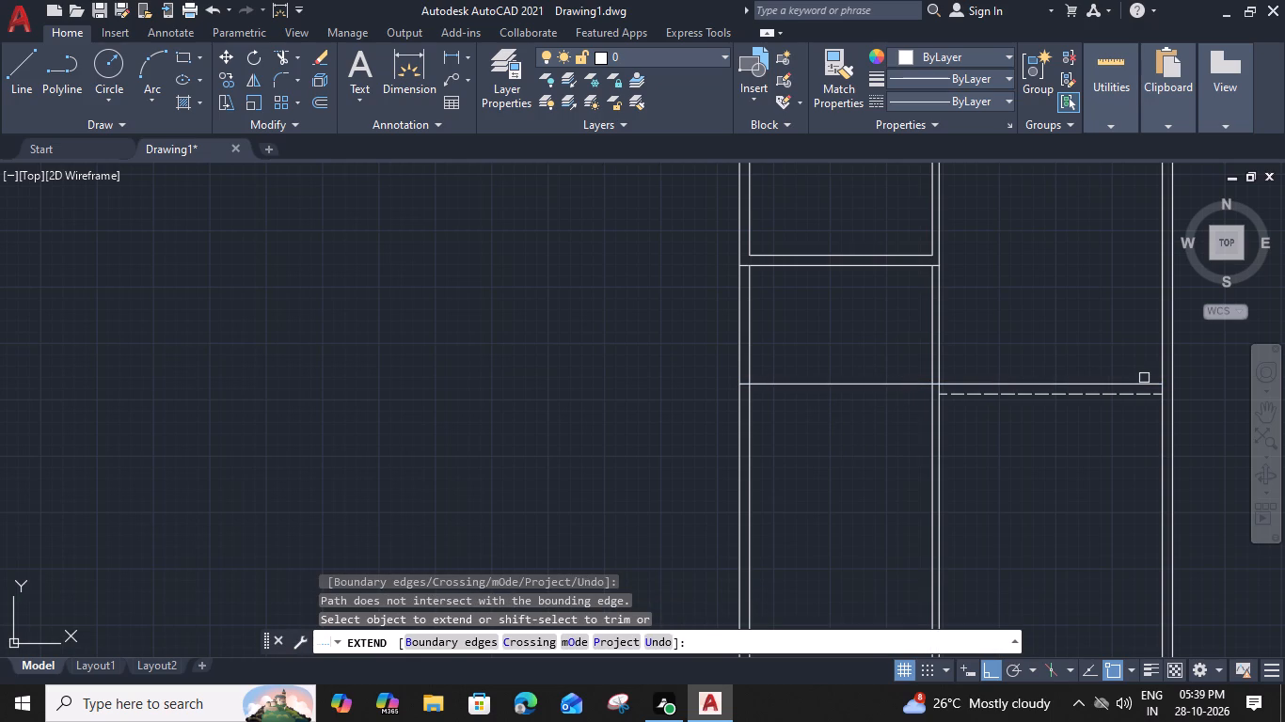
left_click(1154, 385)
key("Escape")
Move the dashed line straight up the eastern room, to between the cross wall above and the extended line.
left_click(1113, 397)
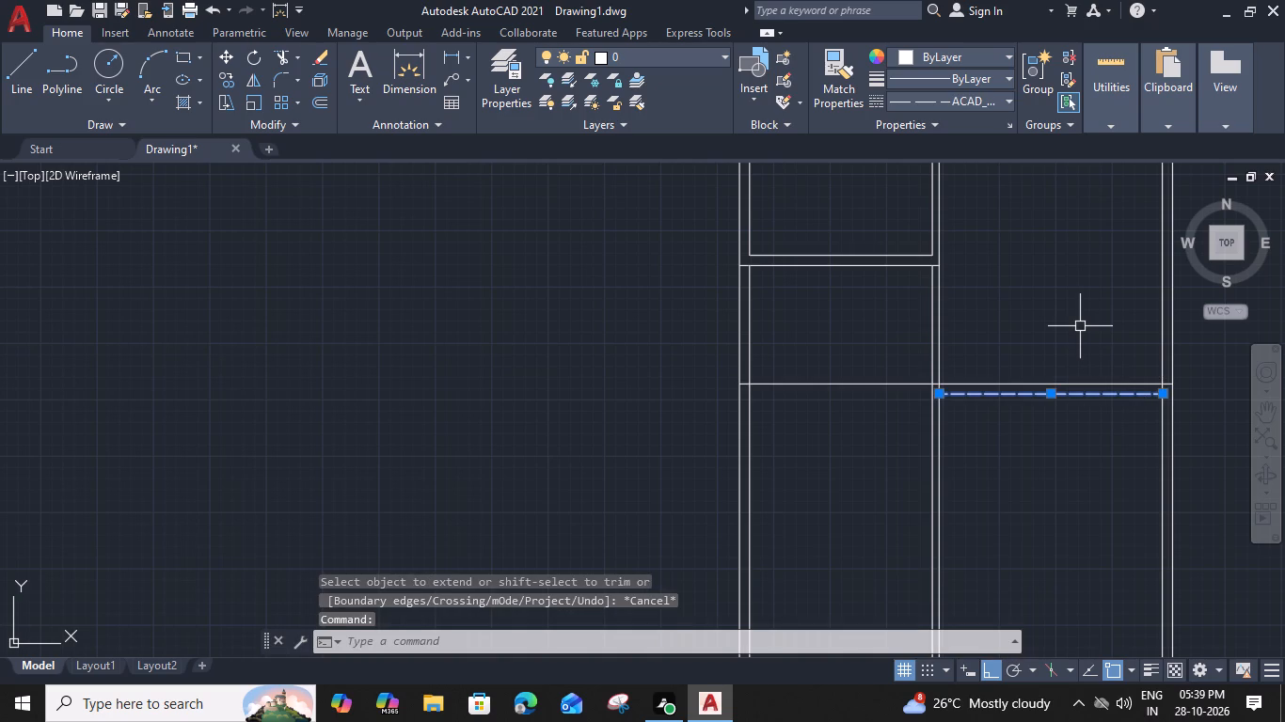
type("M")
key("space")
scroll(934, 394, "up", 1)
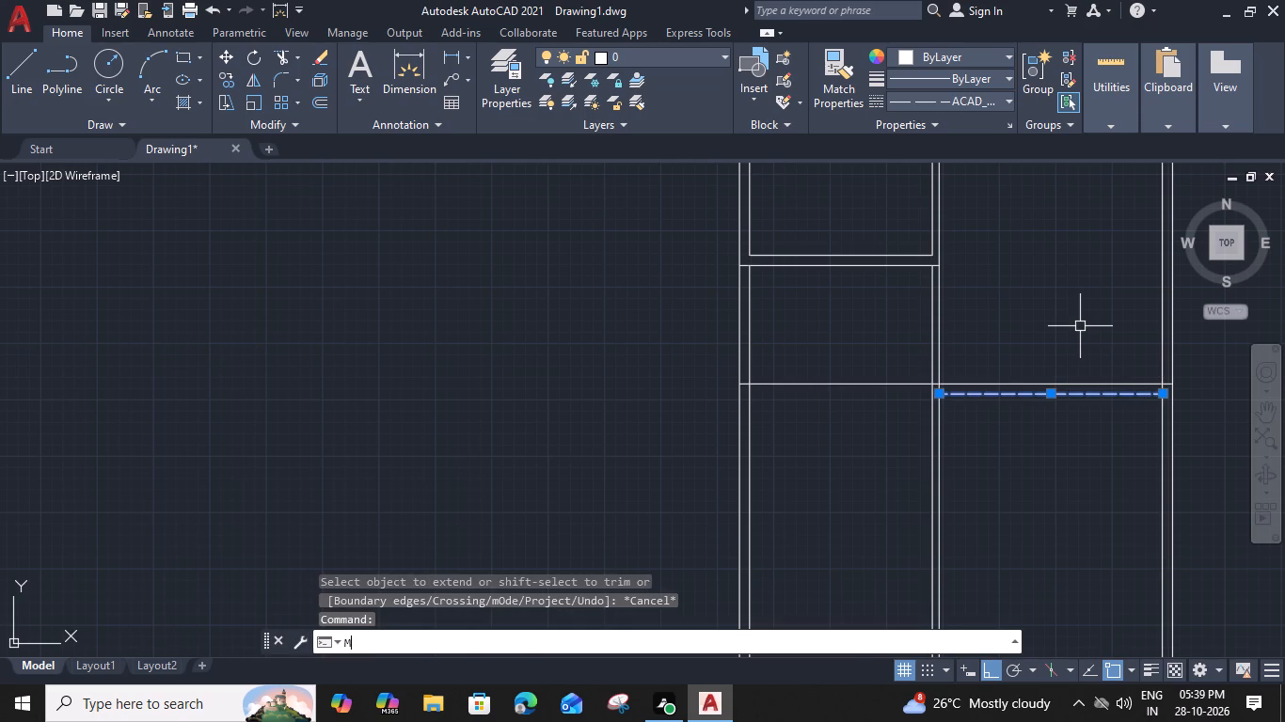
left_click(937, 395)
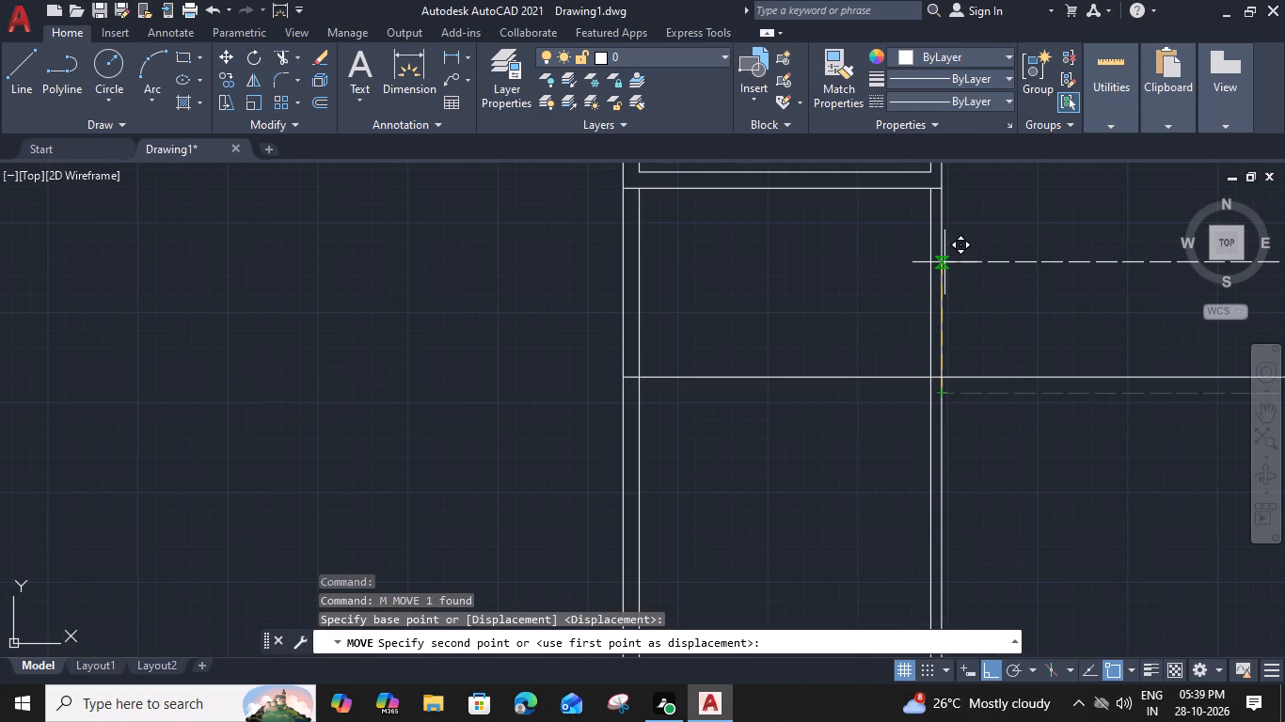
left_click(939, 252)
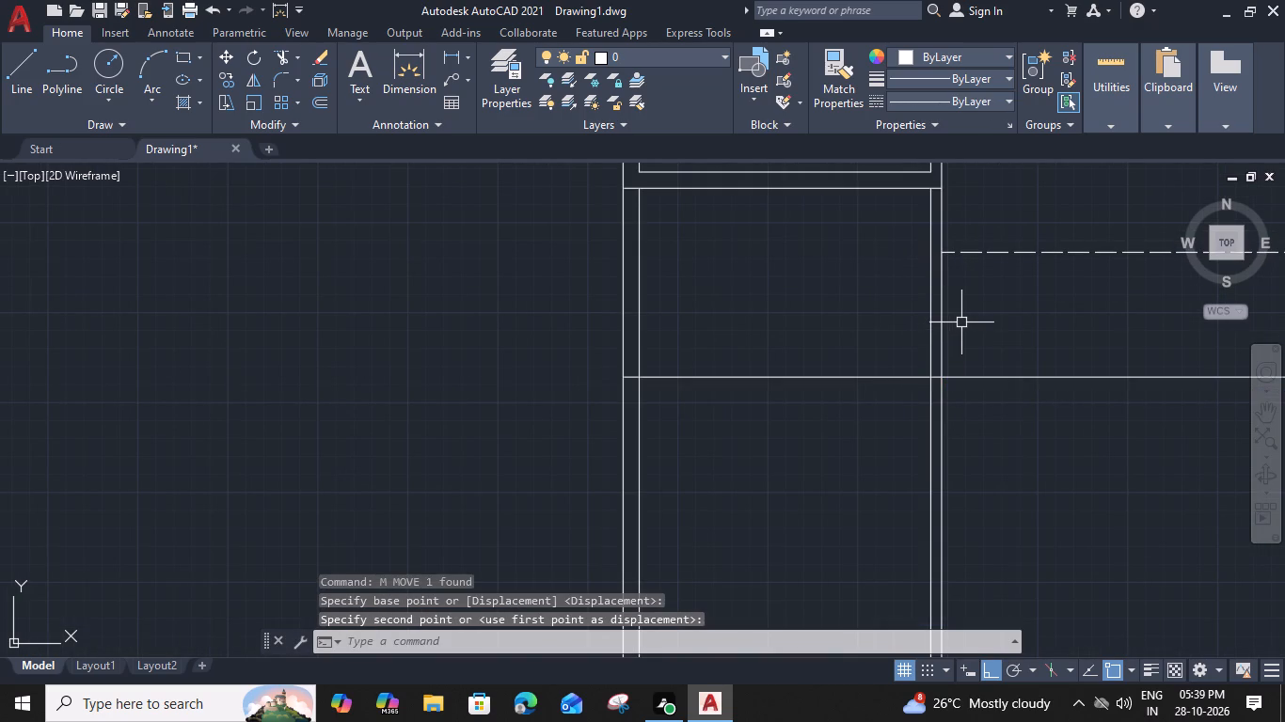
key("Escape")
Offset the extended line 6" downward to form the southern wall.
scroll(969, 308, "down", 2)
middle_click_drag(1002, 333, 960, 357)
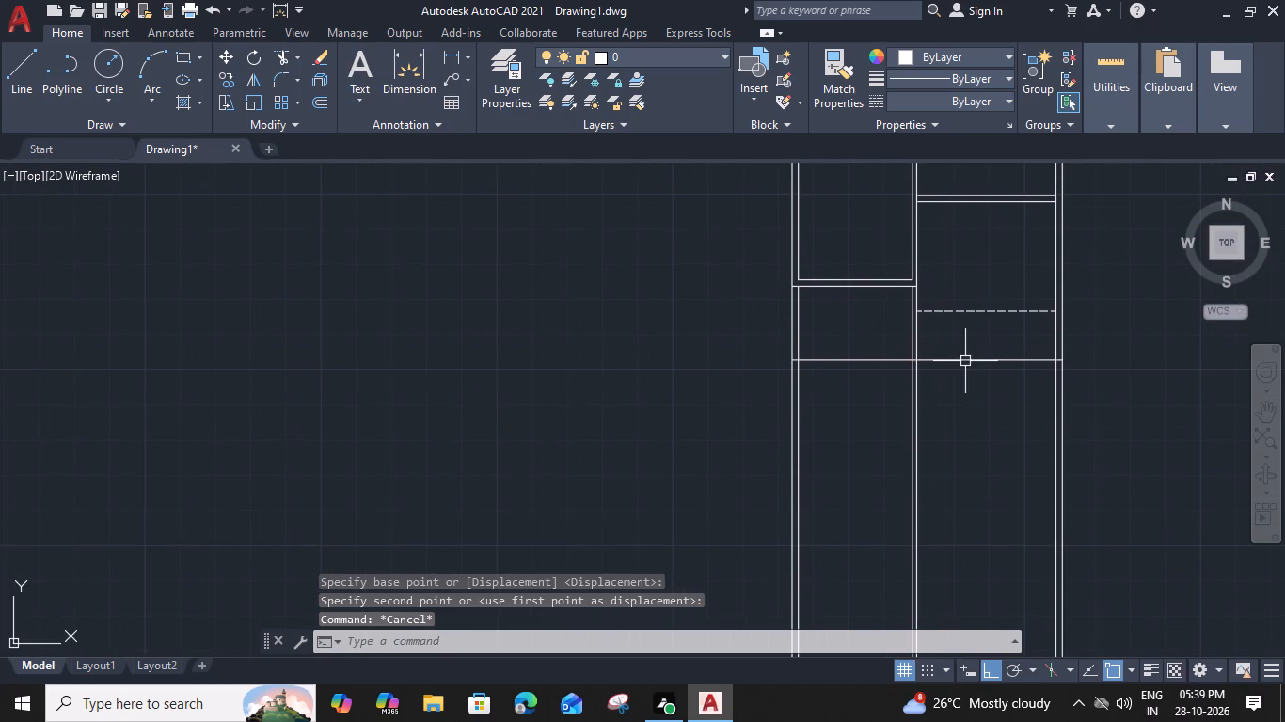
left_click(966, 360)
type("O")
key("space")
key("6")
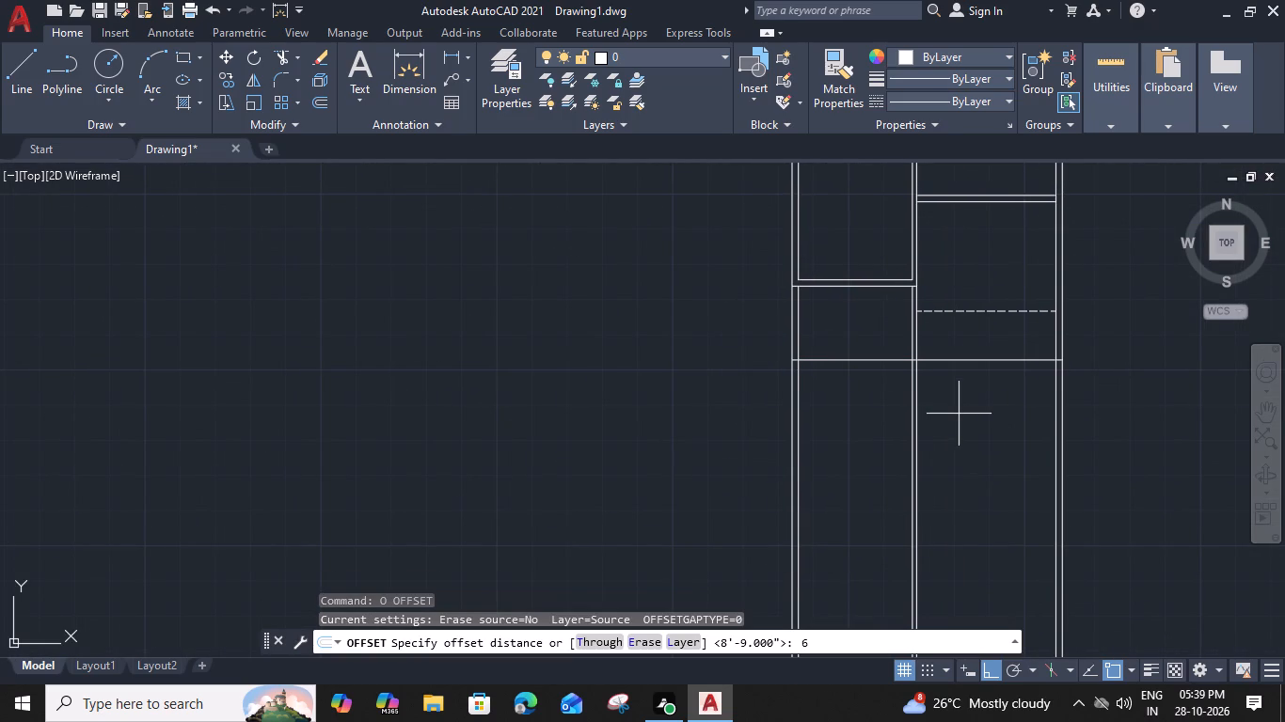
key("shift+quotedbl")
key("Return")
left_click(958, 433)
key("Escape")
Trim all the vertical wall lines that run below the new 6" southern wall.
type("TR")
key("space")
left_click(752, 400)
left_click(1178, 402)
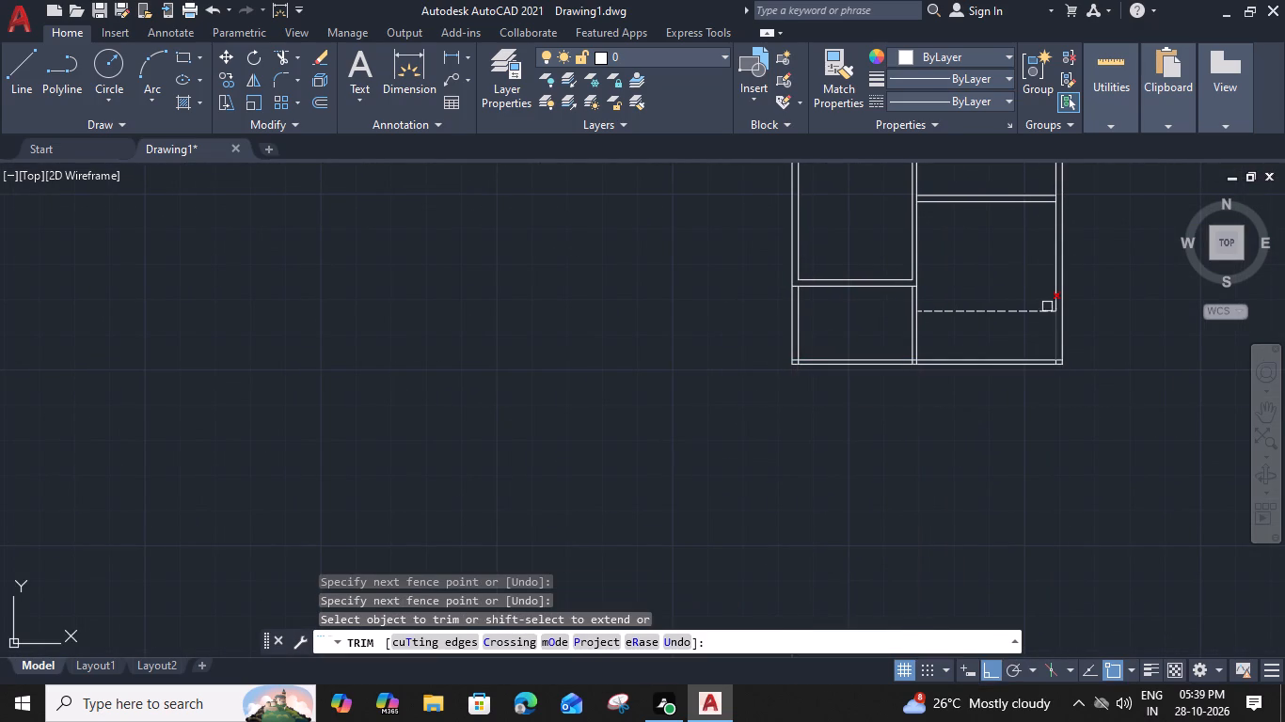
Trim the overlapping inner wall lines at the southeast corner of the plan.
scroll(1047, 310, "up", 3)
left_click(1091, 503)
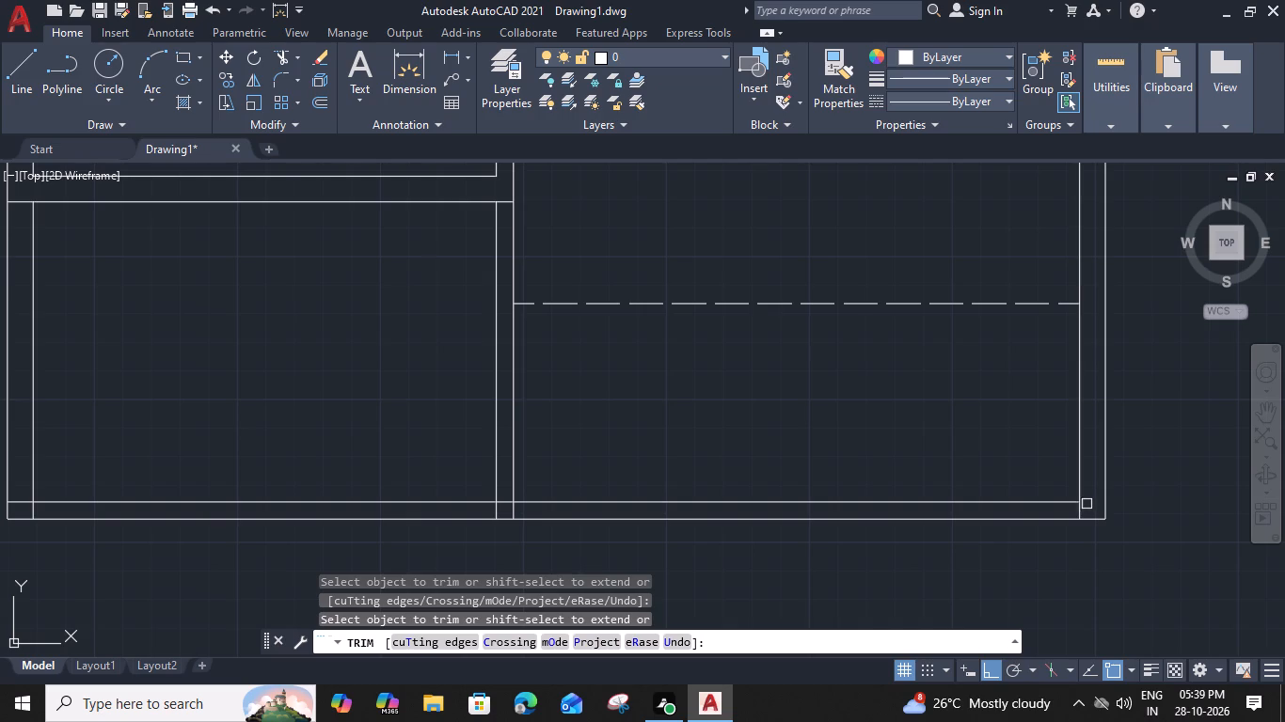
left_click(1082, 509)
Trim the overlapping wall lines where the central wall meets the 6" southern wall.
scroll(953, 463, "down", 1)
middle_click_drag(950, 463, 1153, 413)
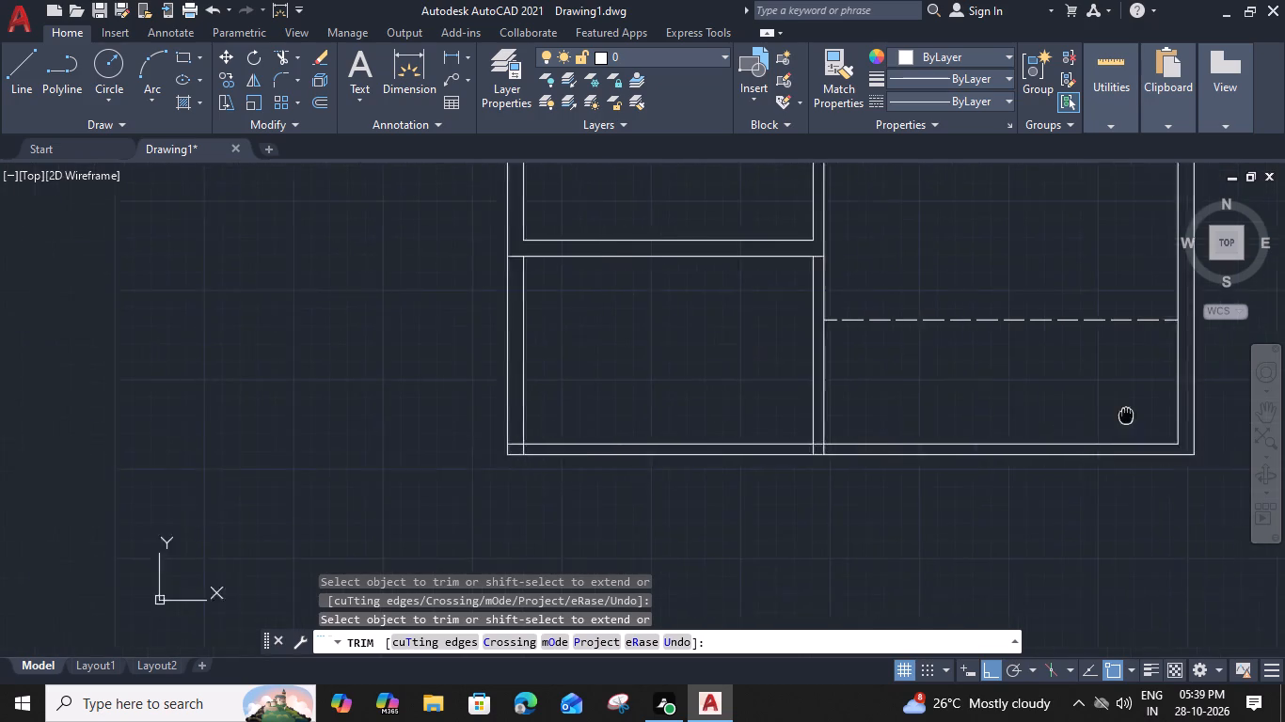
middle_click_drag(1153, 413, 1167, 413)
scroll(855, 438, "up", 3)
left_click(934, 464)
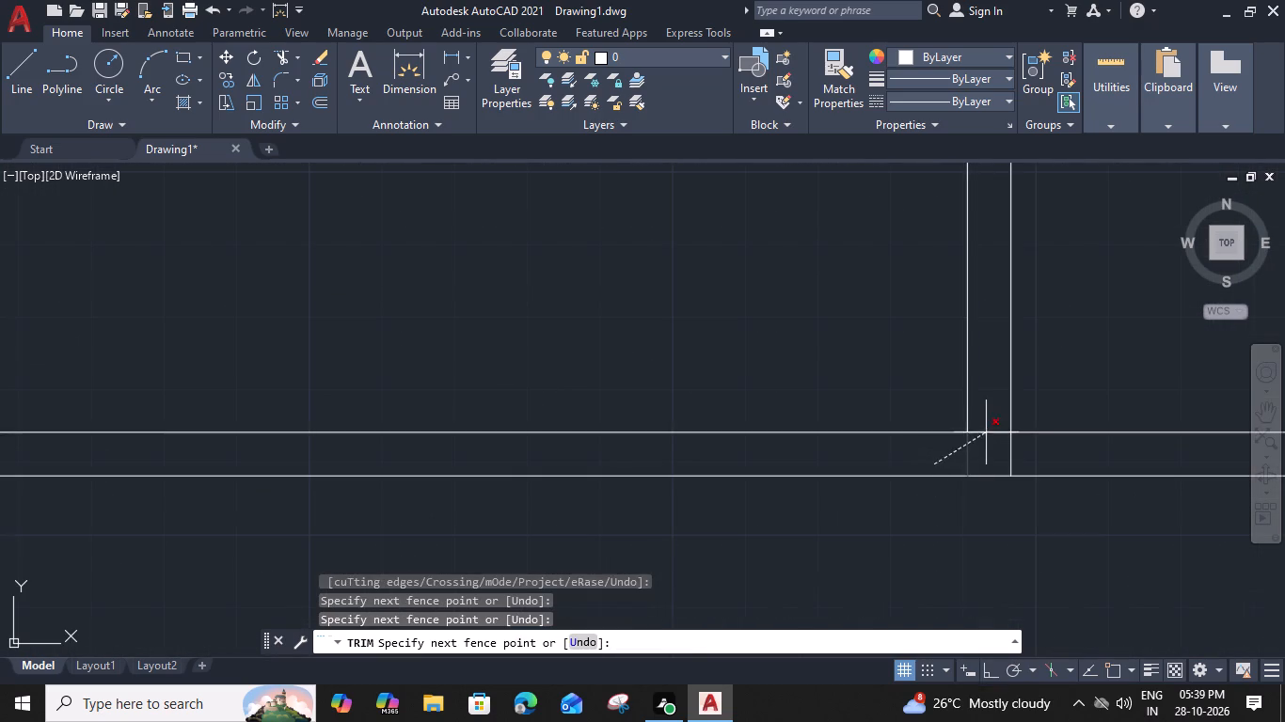
left_click(986, 432)
left_click(1014, 463)
left_click(995, 432)
Trim the overlapping inner wall lines at the southwest corner of the plan.
scroll(995, 432, "down", 2)
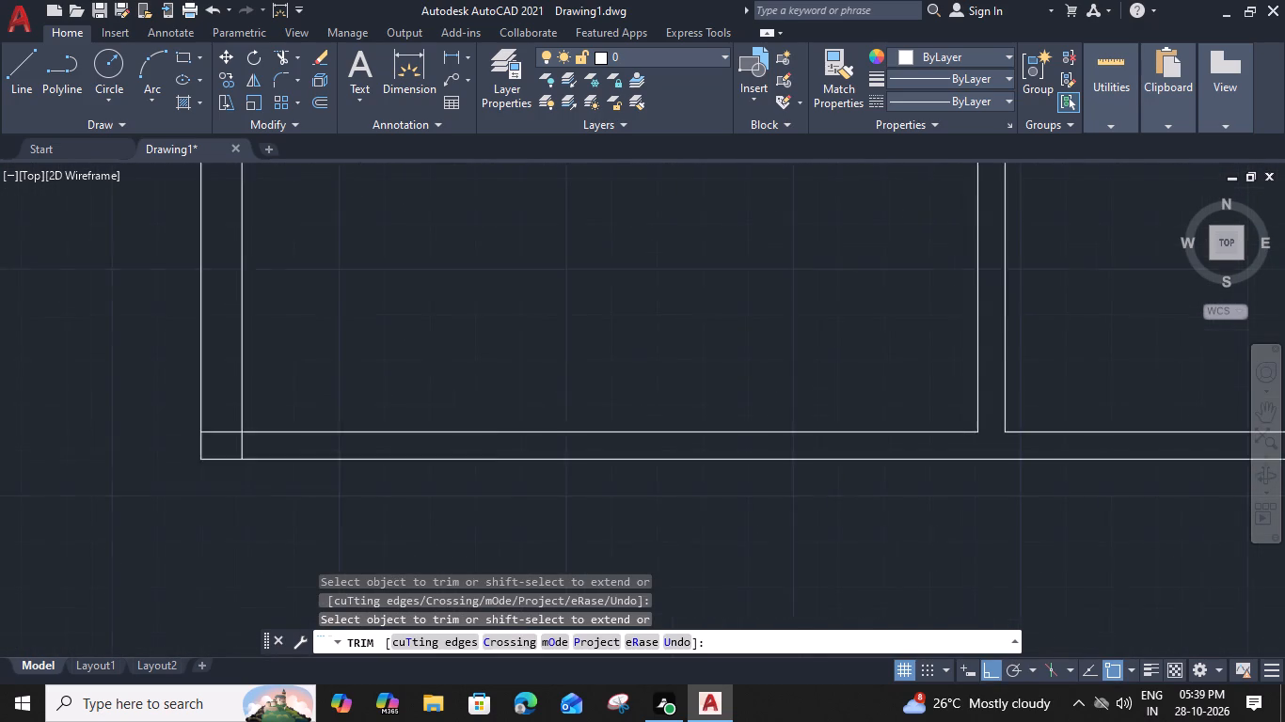
scroll(483, 432, "up", 2)
left_click(535, 432)
left_click(576, 460)
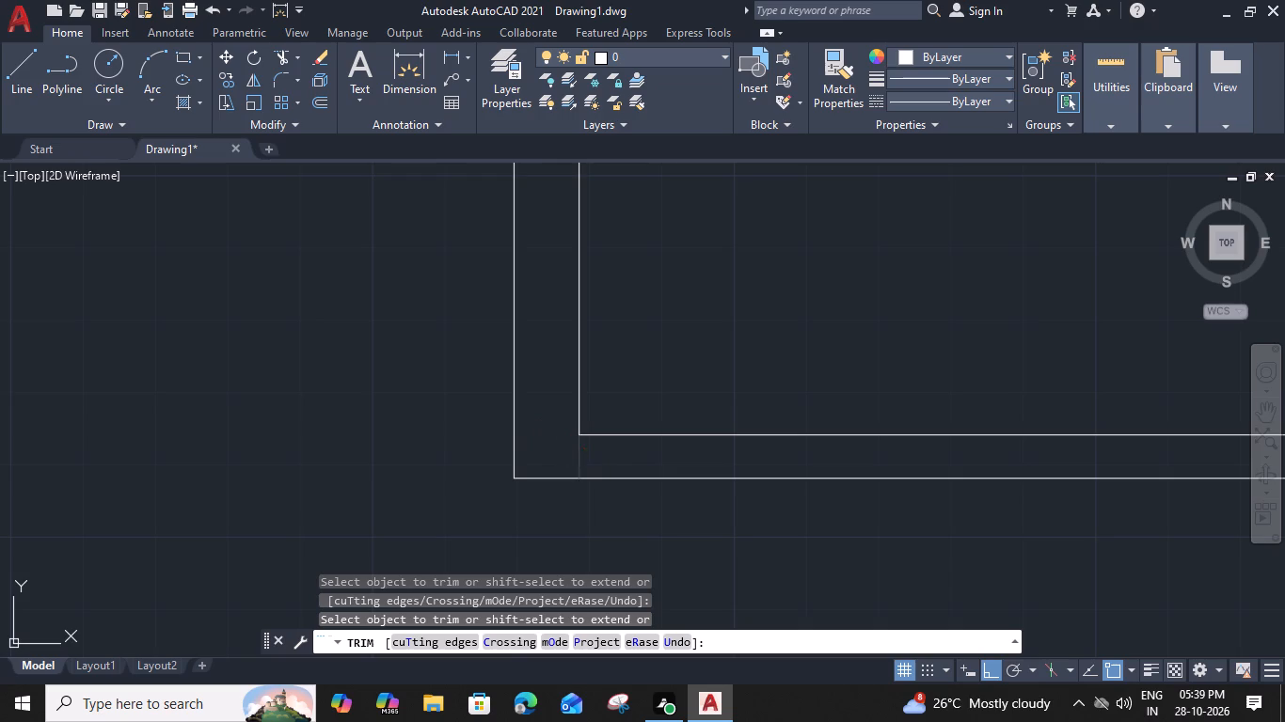
Trim the central and east wall face lines between the two faces of the cross wall above the dashed-line room.
scroll(583, 455, "down", 4)
middle_click_drag(678, 288, 641, 417)
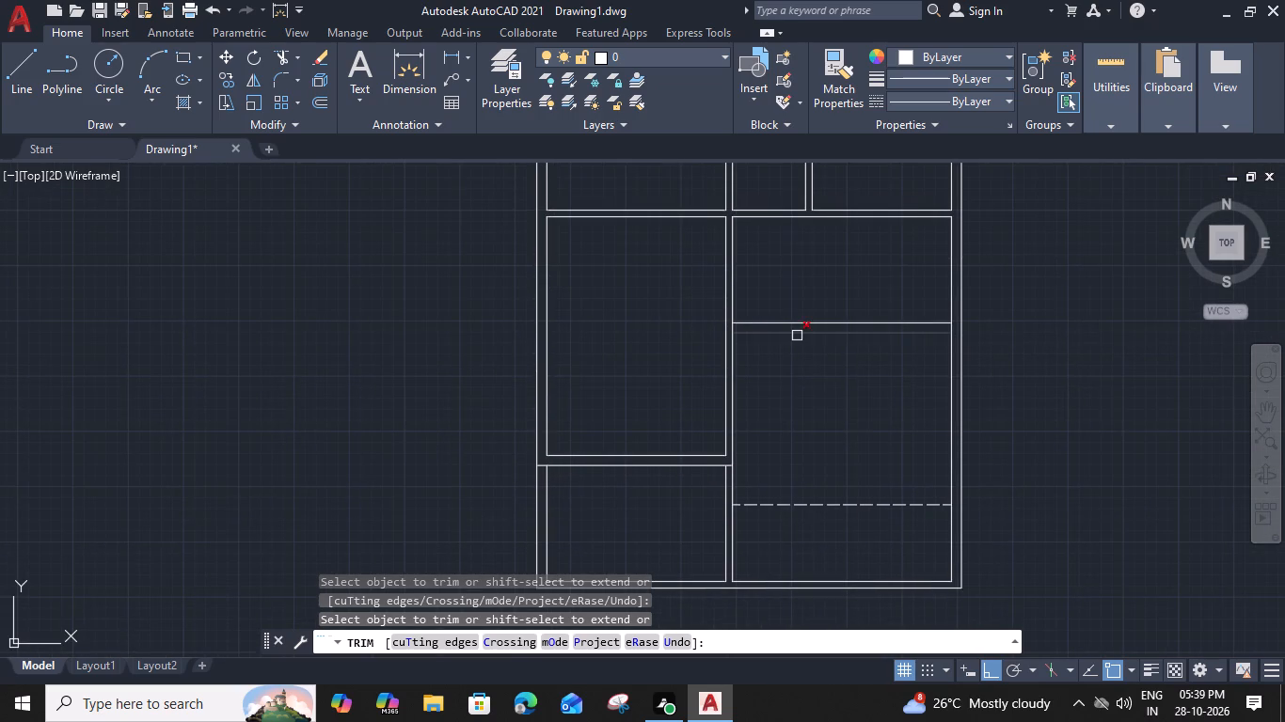
scroll(798, 336, "up", 1)
scroll(674, 318, "up", 2)
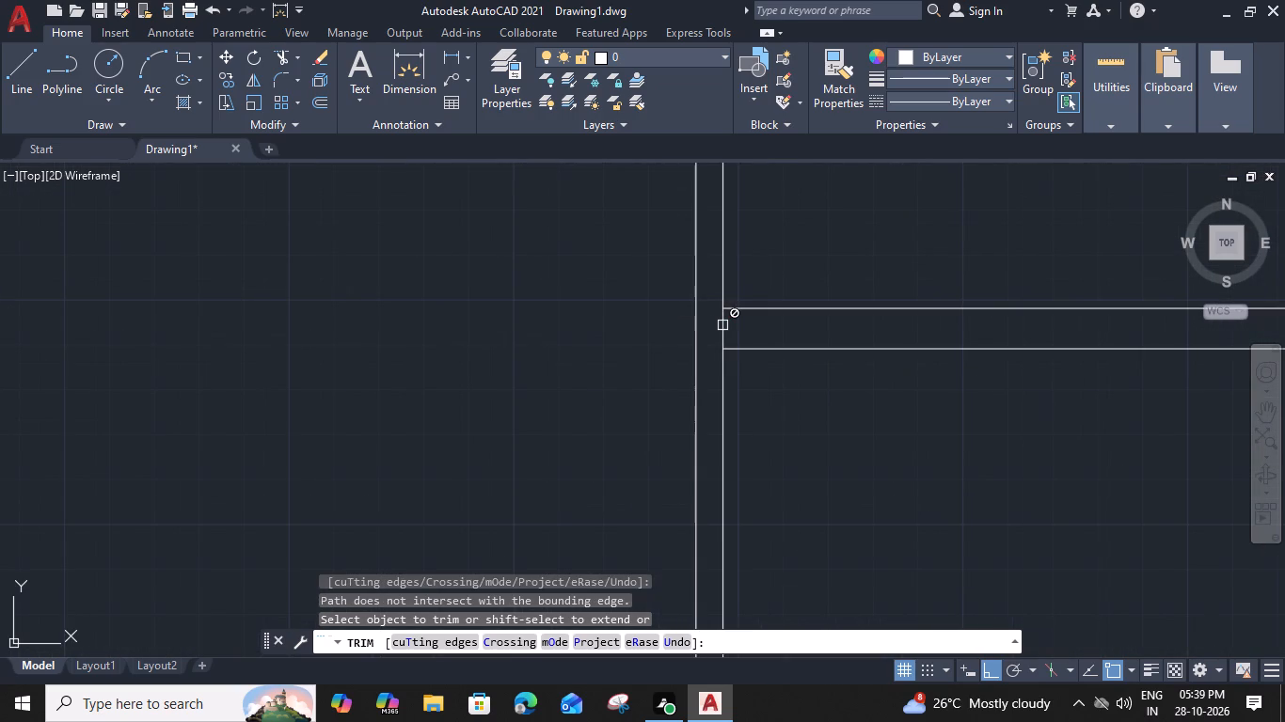
left_click(722, 325, "shift")
left_click(725, 327)
scroll(725, 327, "down", 2)
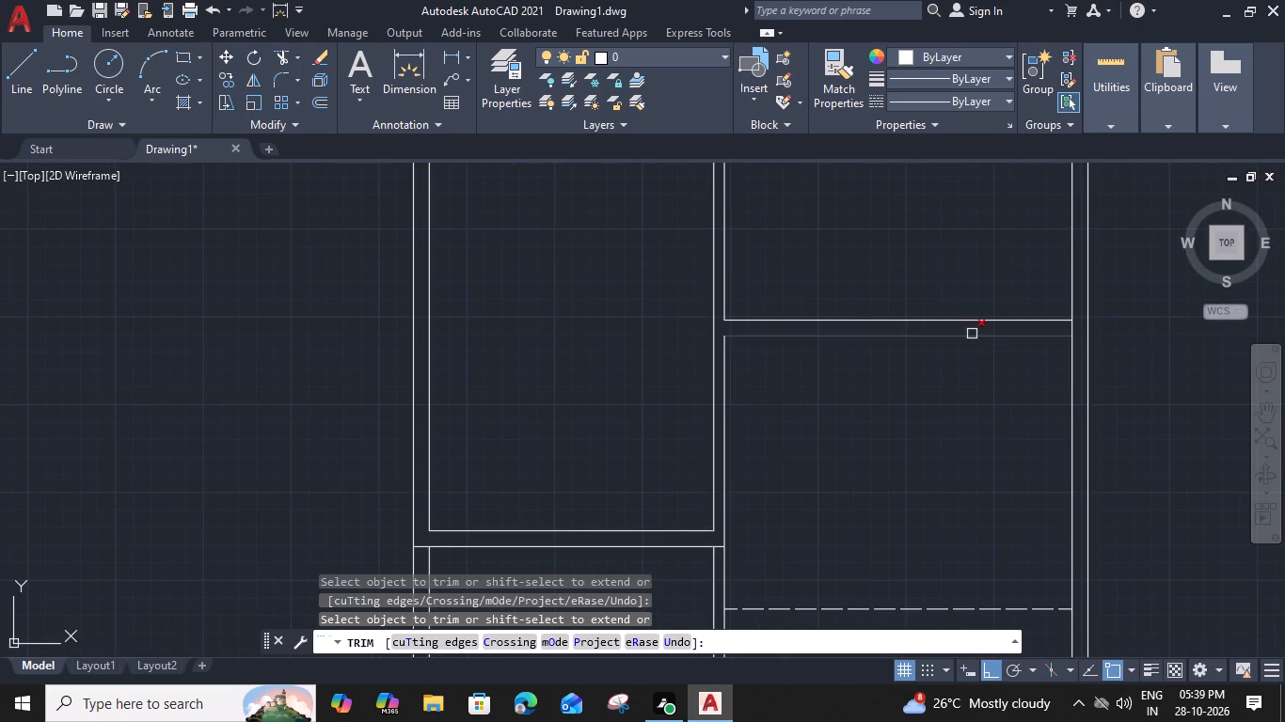
left_click(1023, 341, "shift")
left_click(1050, 336, "shift")
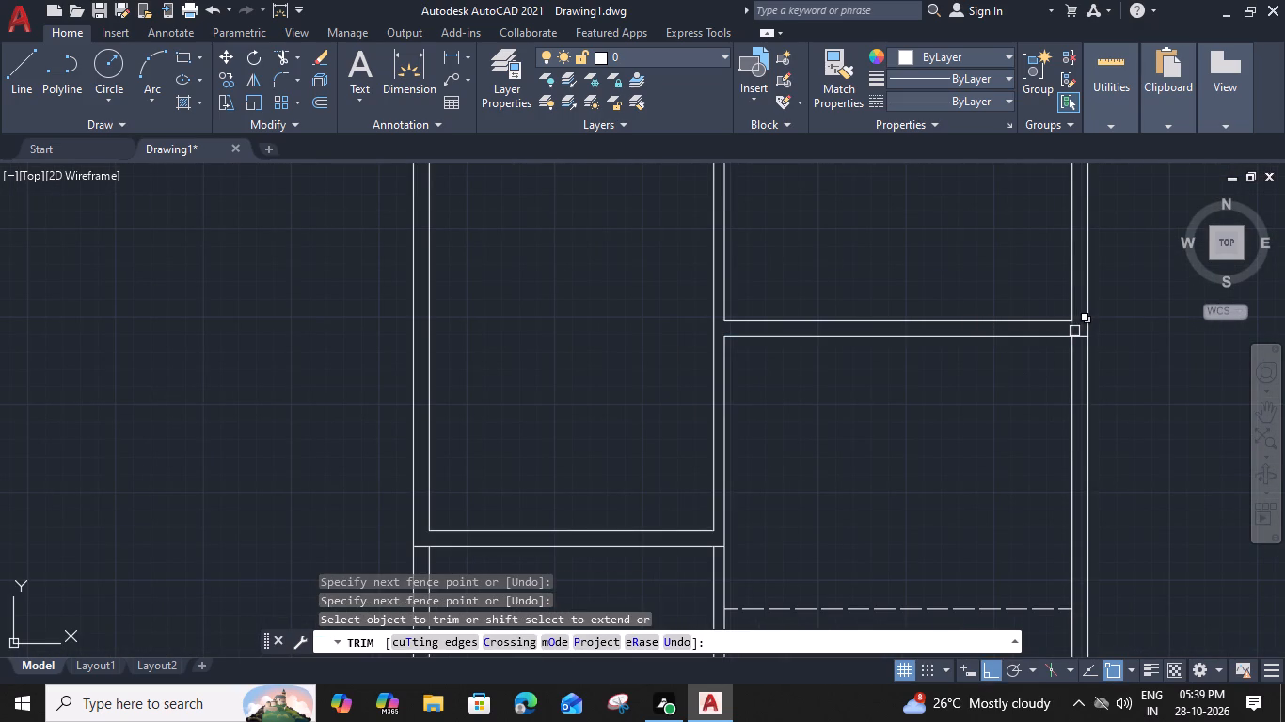
left_click(1075, 326)
scroll(767, 327, "down", 1)
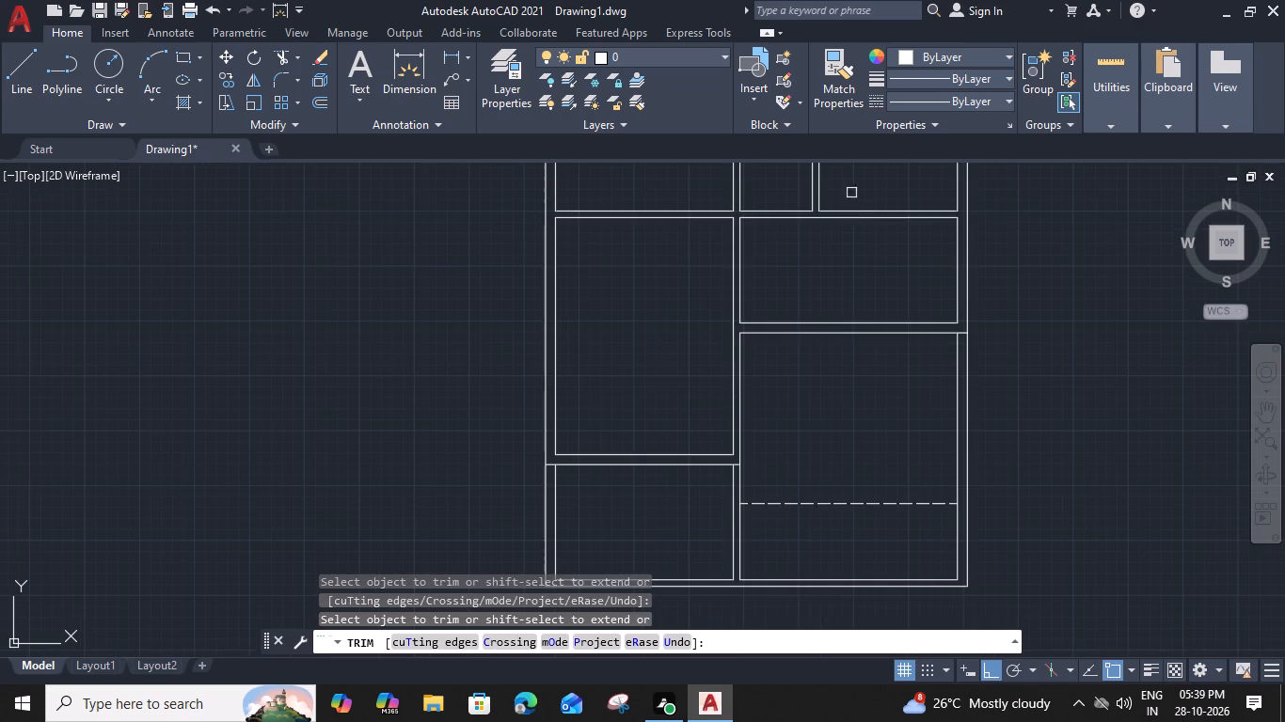
key("Escape")
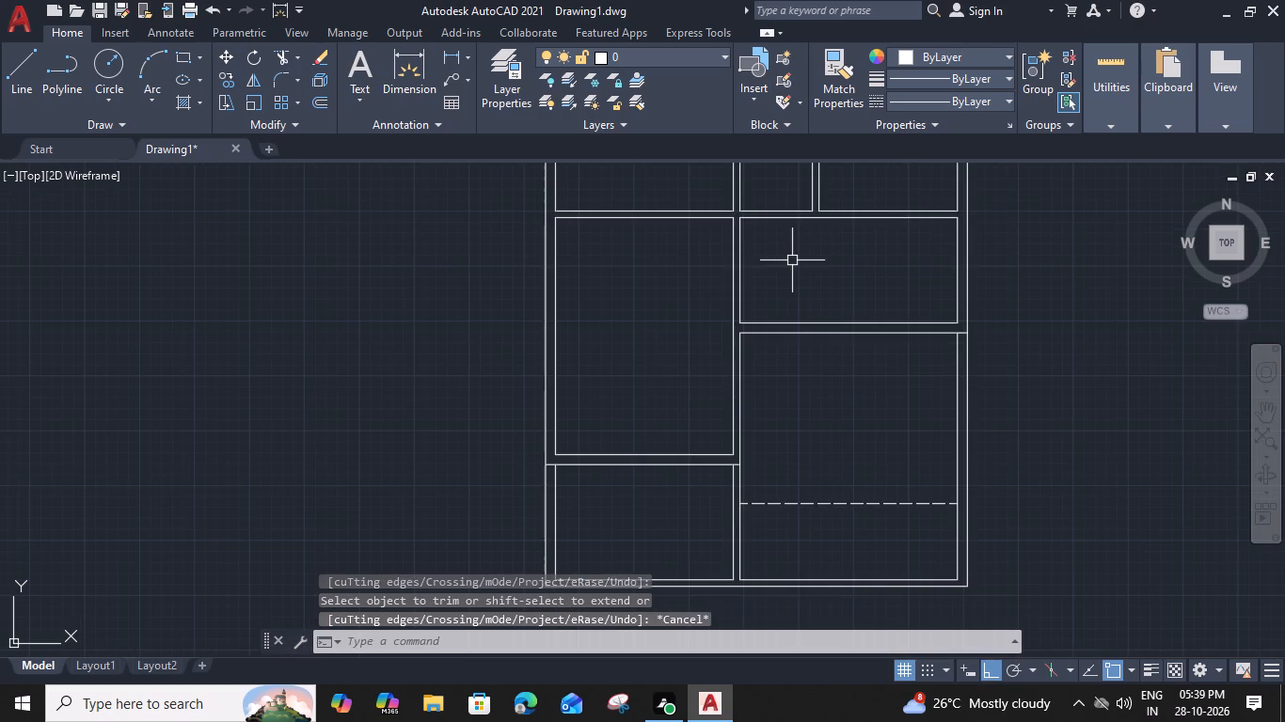
Draw a short line closing the foot of the partition between the first two rooms at the plan's northwest corner.
middle_click_drag(720, 231, 721, 430)
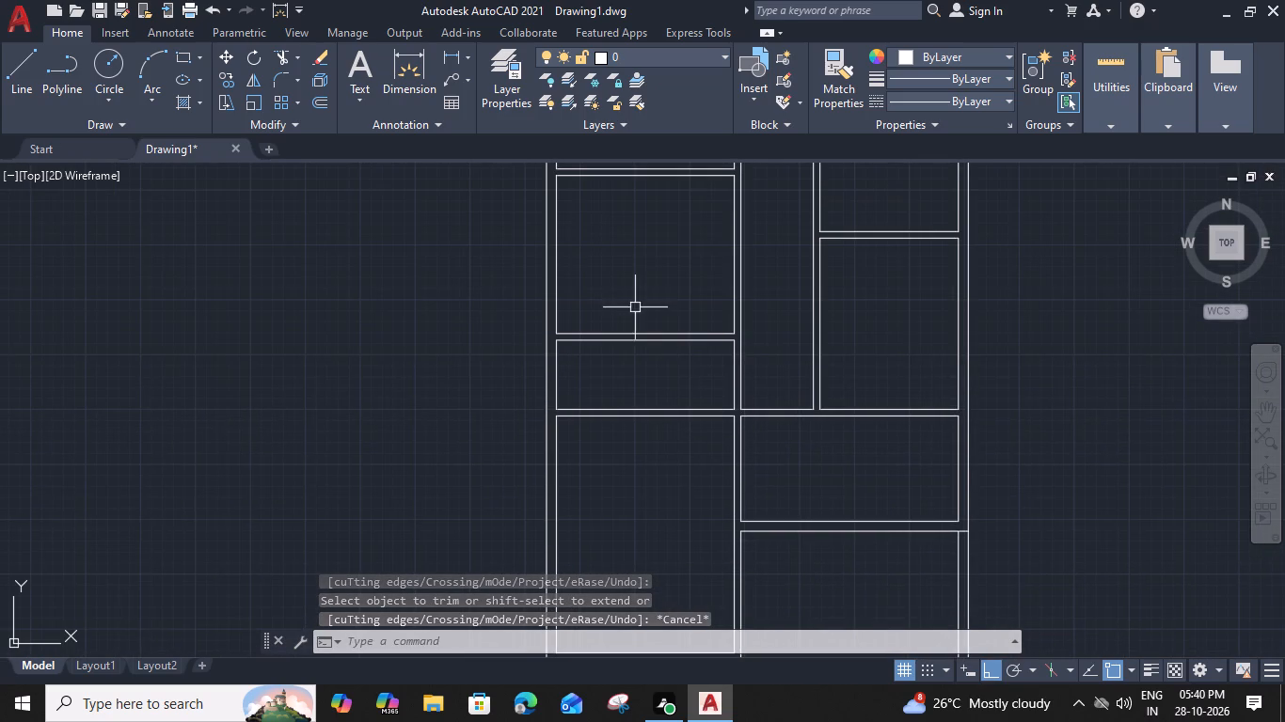
scroll(651, 258, "down", 1)
middle_click_drag(658, 238, 658, 261)
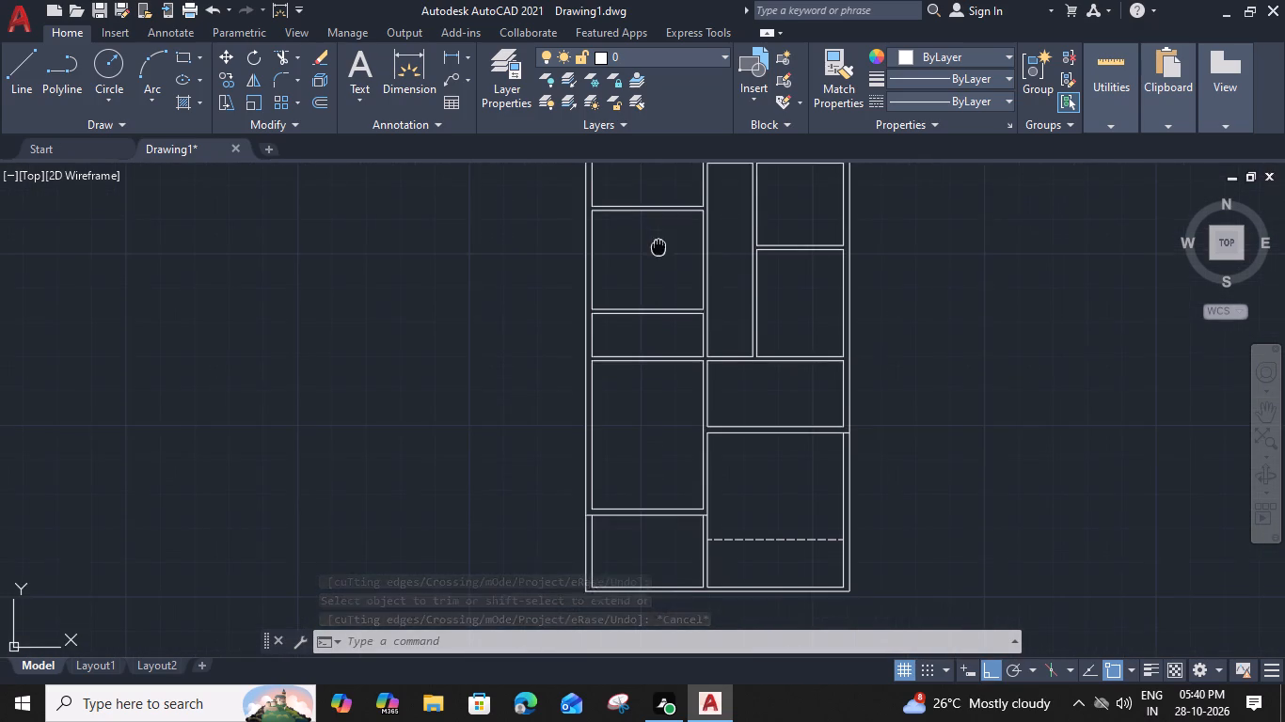
middle_click_drag(658, 261, 661, 448)
scroll(632, 270, "up", 1)
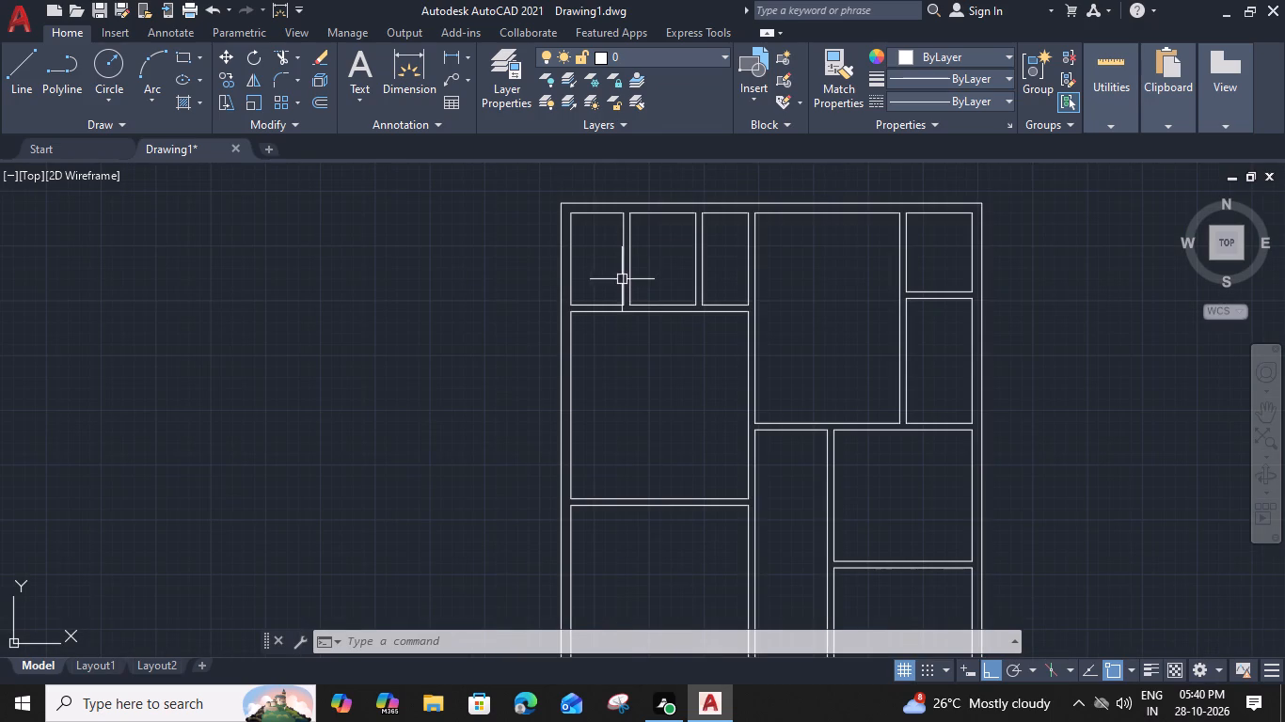
type("L")
key("space")
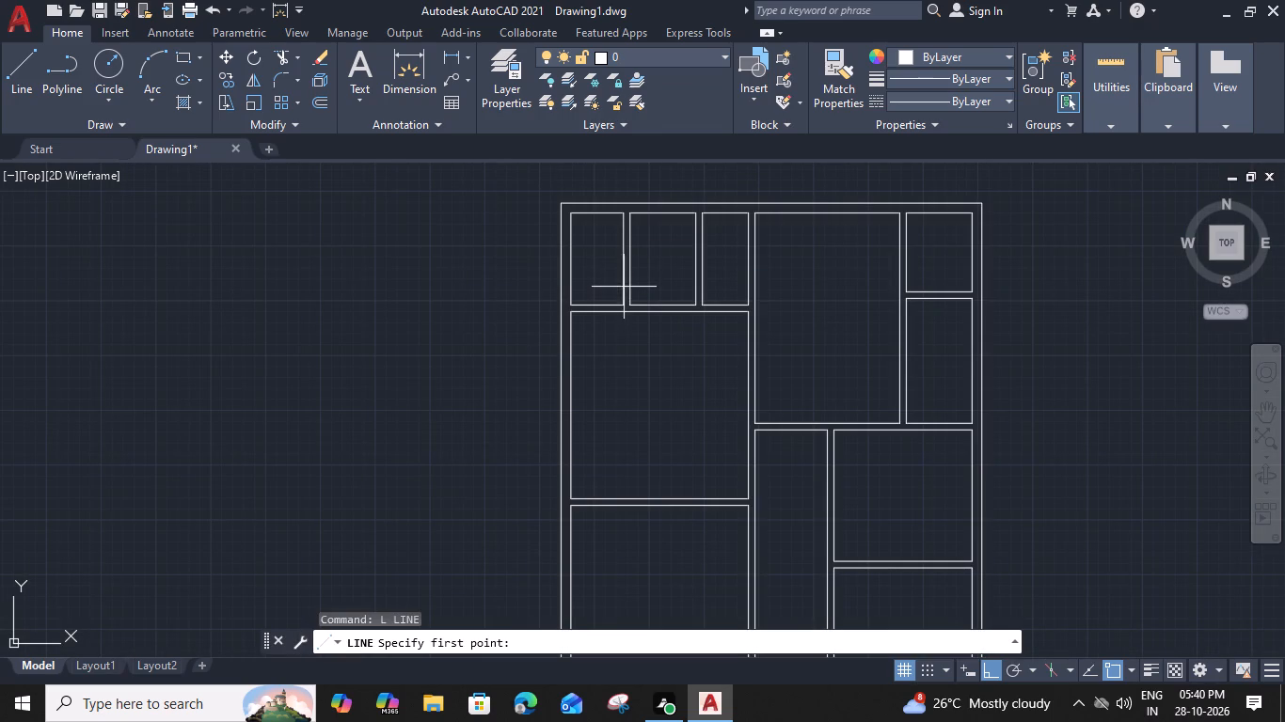
scroll(625, 287, "up", 1)
left_click(620, 312)
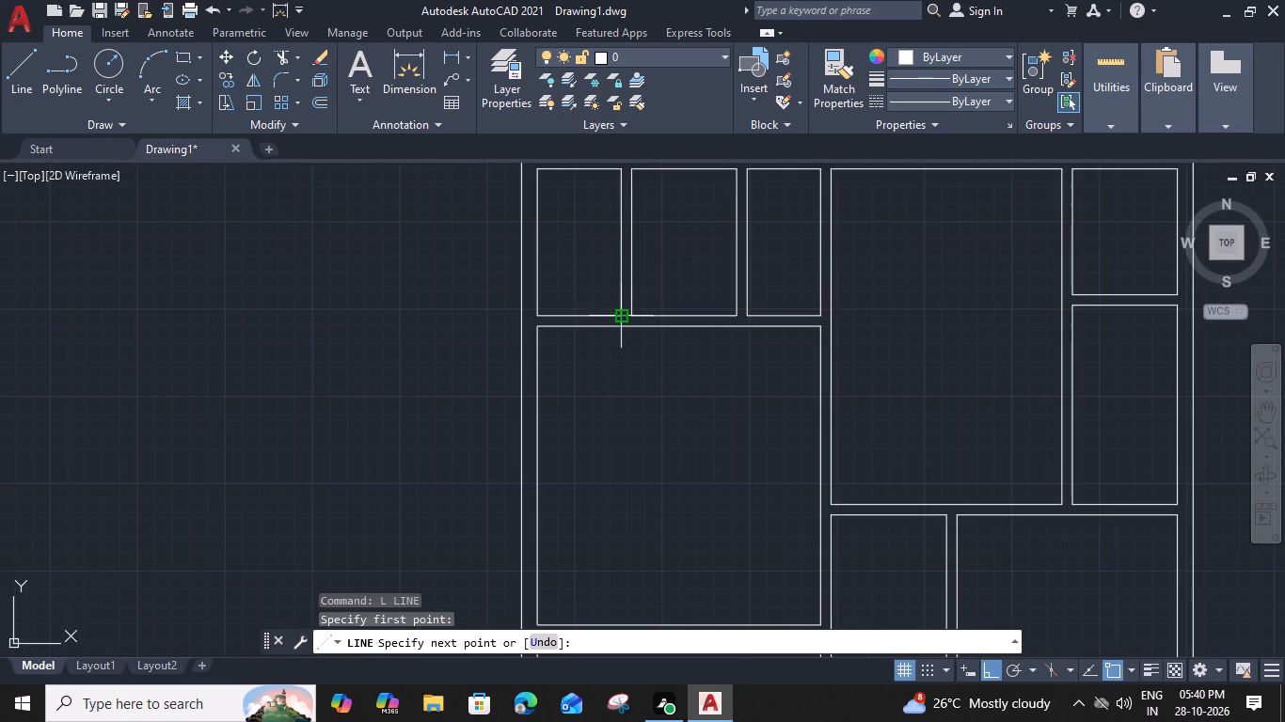
left_click(634, 316)
key("space")
Draw a short line across the cross wall from the midpoint of the northwest corner room's southern edge.
key("space")
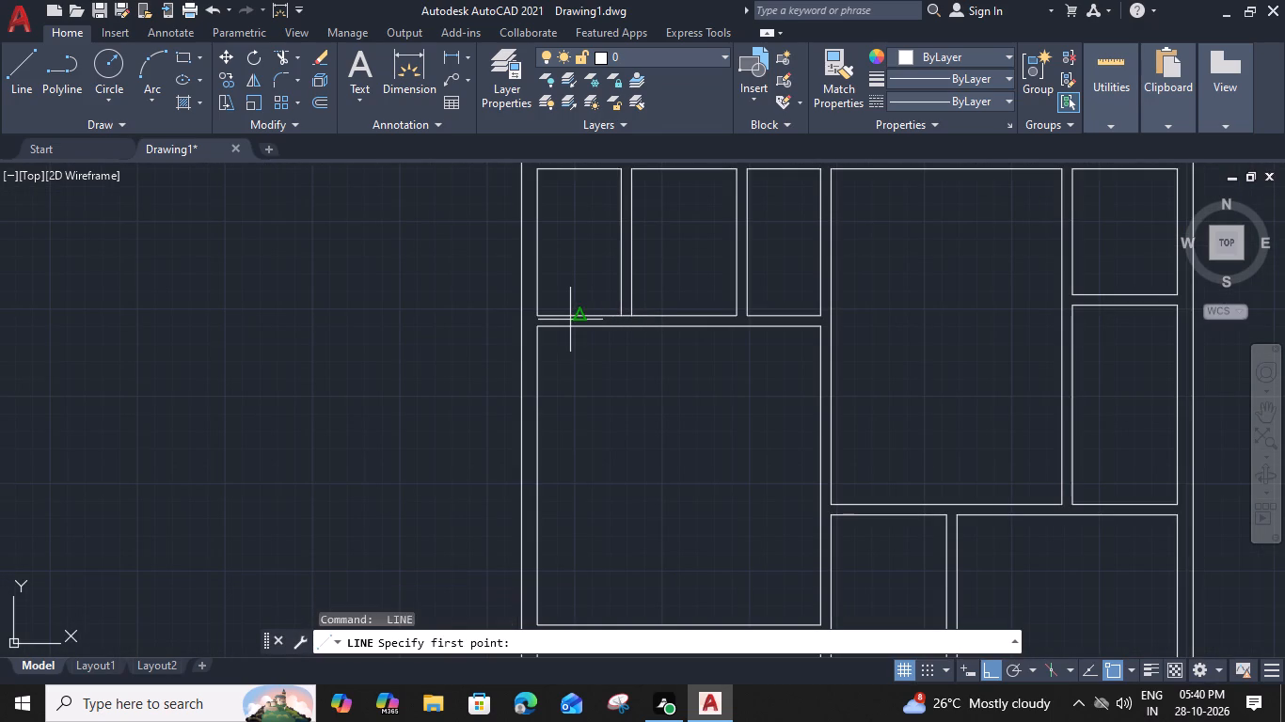
left_click(575, 318)
left_click(575, 326)
key("space")
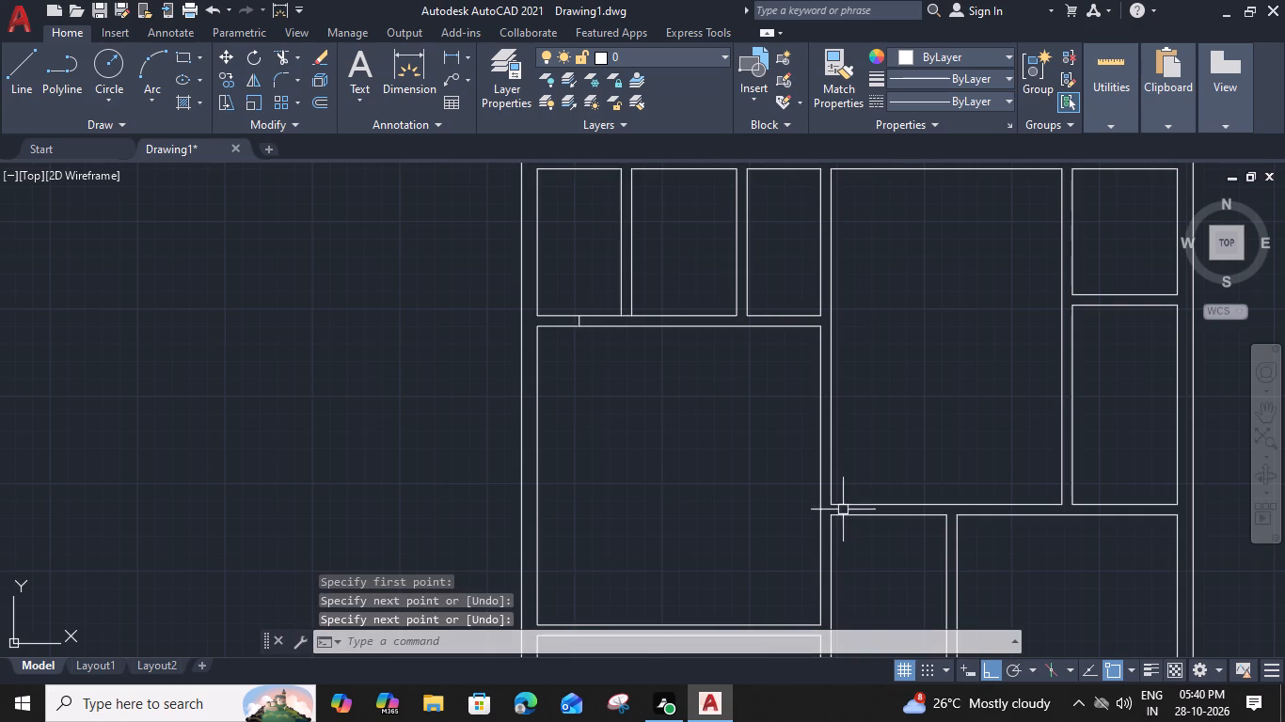
Draw two short lines at the central wall: one closing the cross wall's west end, one across the wall at the large western room's southeast corner.
middle_click_drag(841, 490, 785, 347)
key("space")
left_click(774, 372)
left_click(775, 359)
key("space")
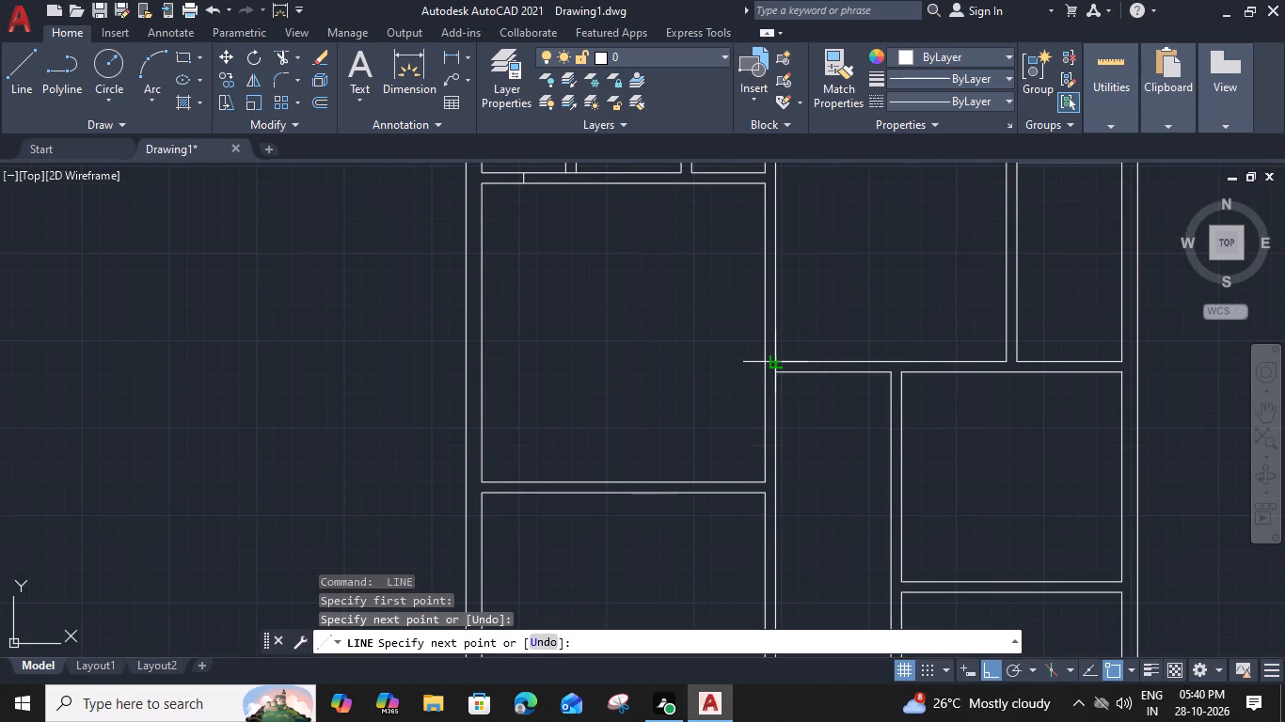
key("space")
left_click(766, 484)
left_click(778, 485)
key("space")
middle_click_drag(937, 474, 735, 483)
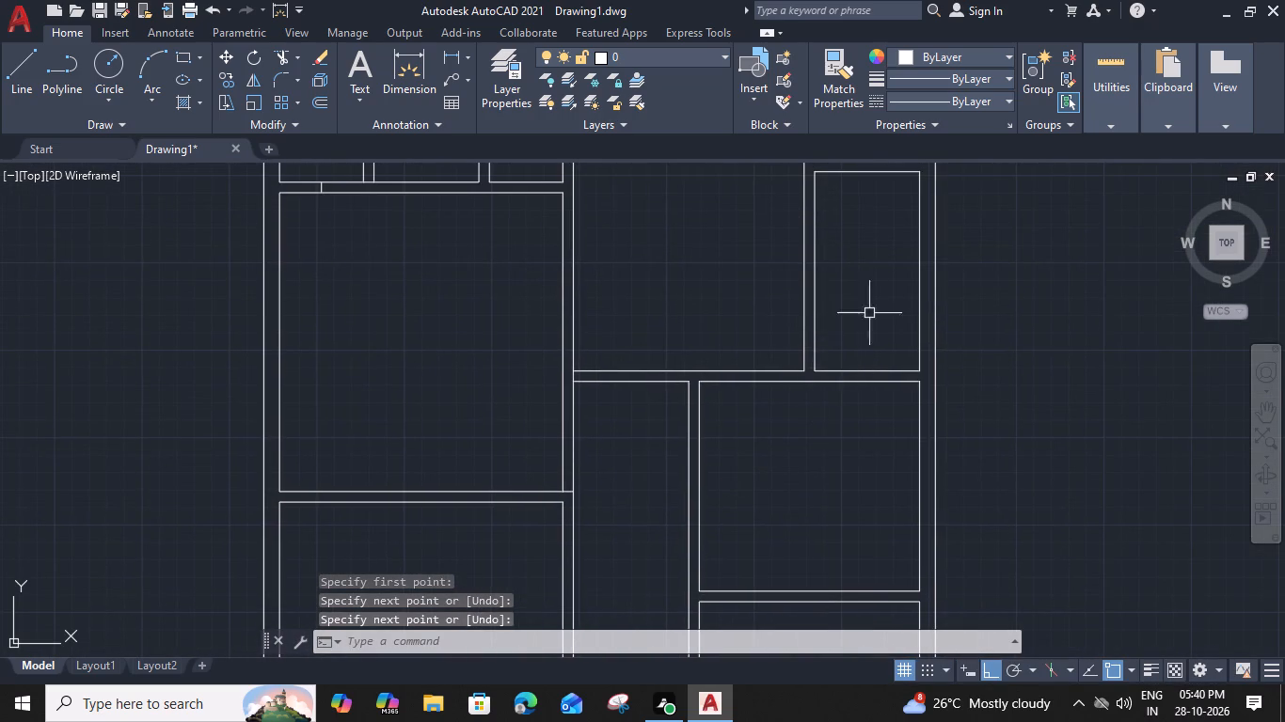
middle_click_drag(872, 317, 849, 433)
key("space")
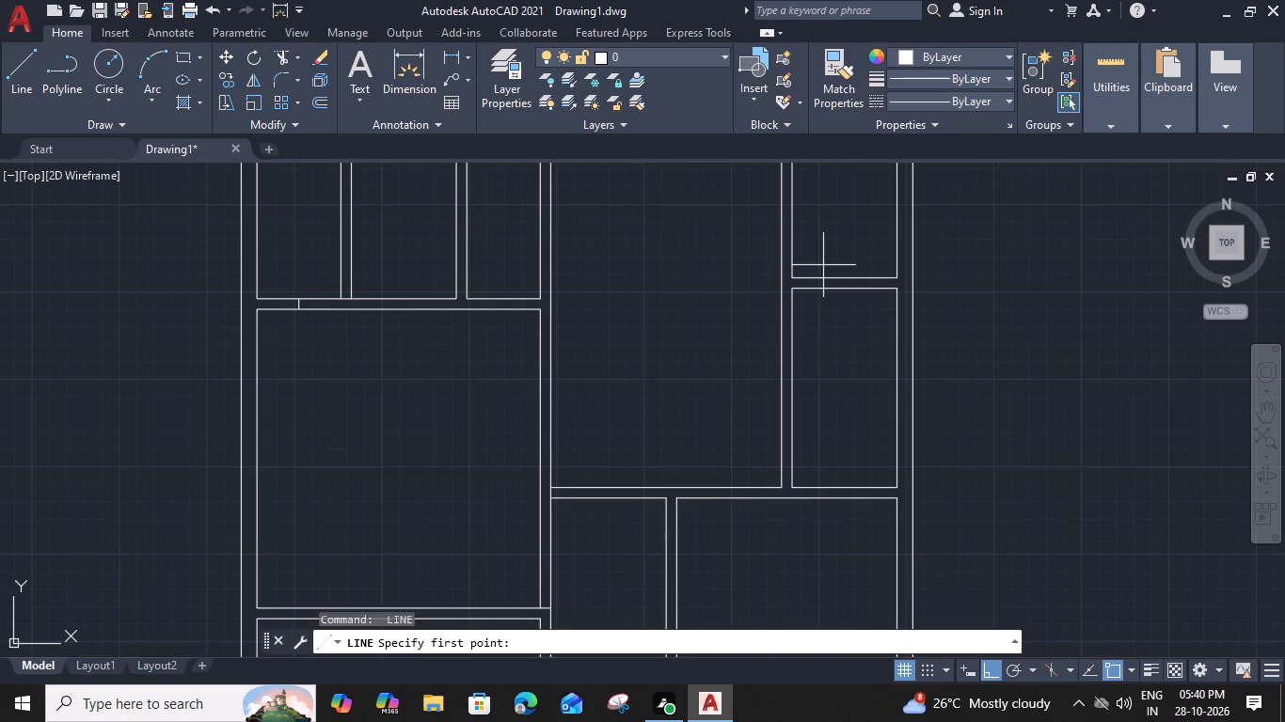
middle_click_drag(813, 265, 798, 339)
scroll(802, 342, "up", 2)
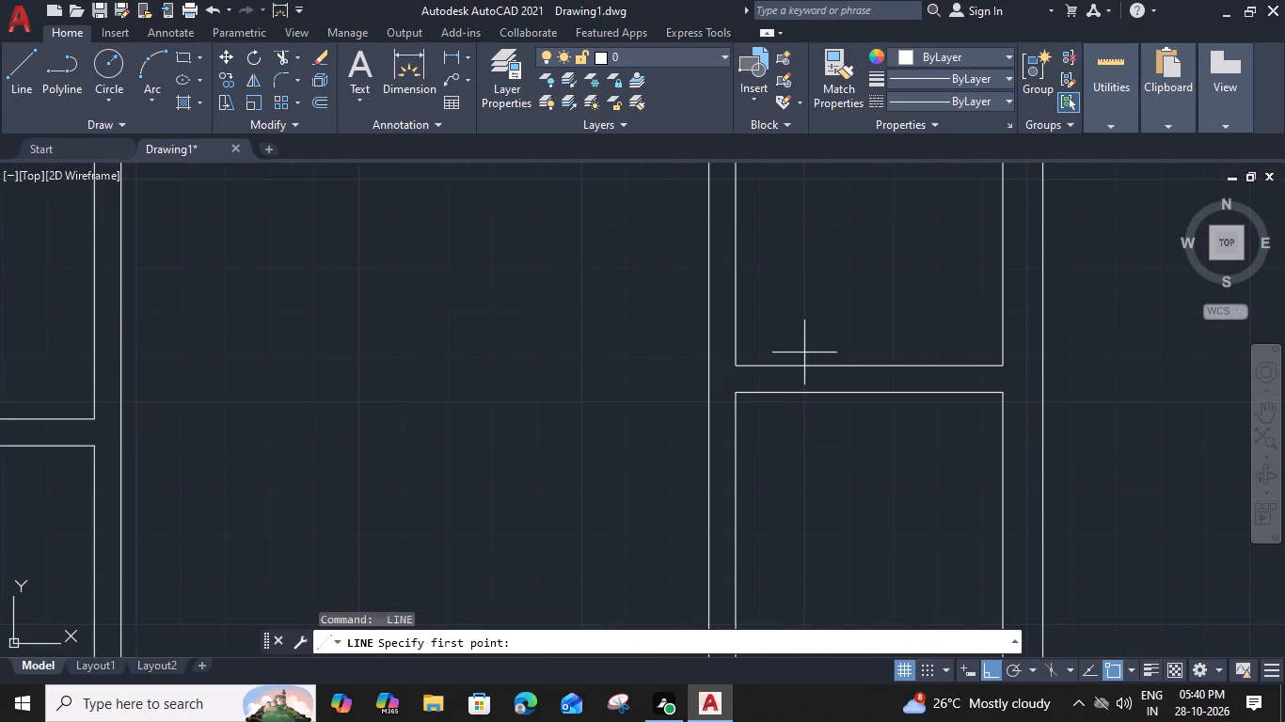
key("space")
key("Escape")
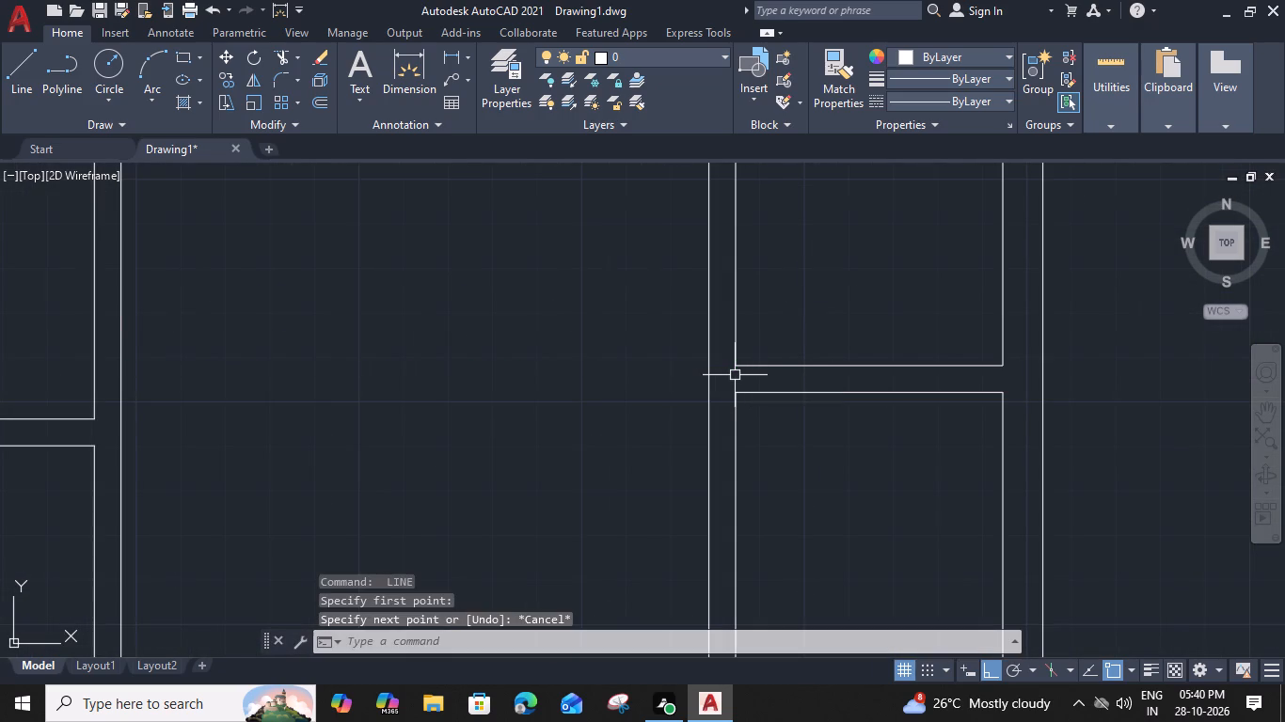
Draw short lines closing the northeast partition's face between its two eastern rooms and its top end at the northern wall.
type("L")
key("space")
left_click(735, 368)
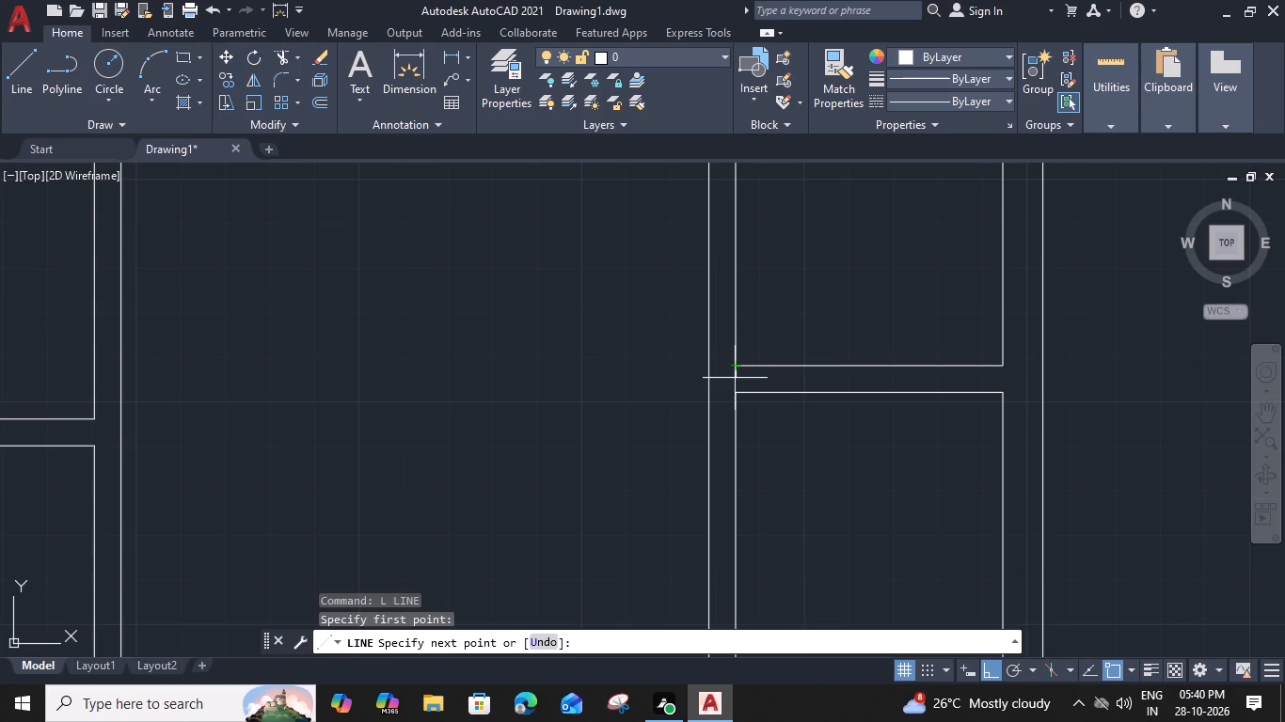
left_click(735, 389)
key("space")
scroll(733, 376, "down", 1)
middle_click_drag(751, 337, 783, 432)
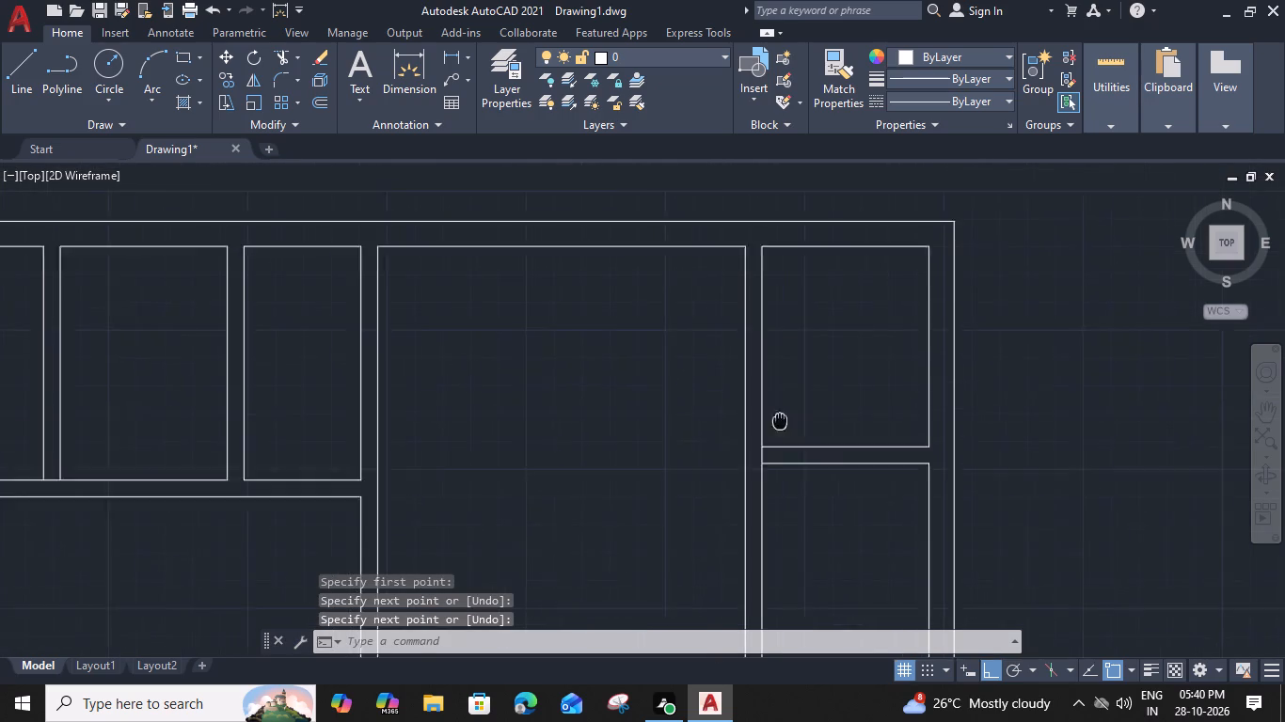
middle_click_drag(783, 432, 784, 438)
key("space")
left_click(764, 266)
left_click(745, 270)
key("space")
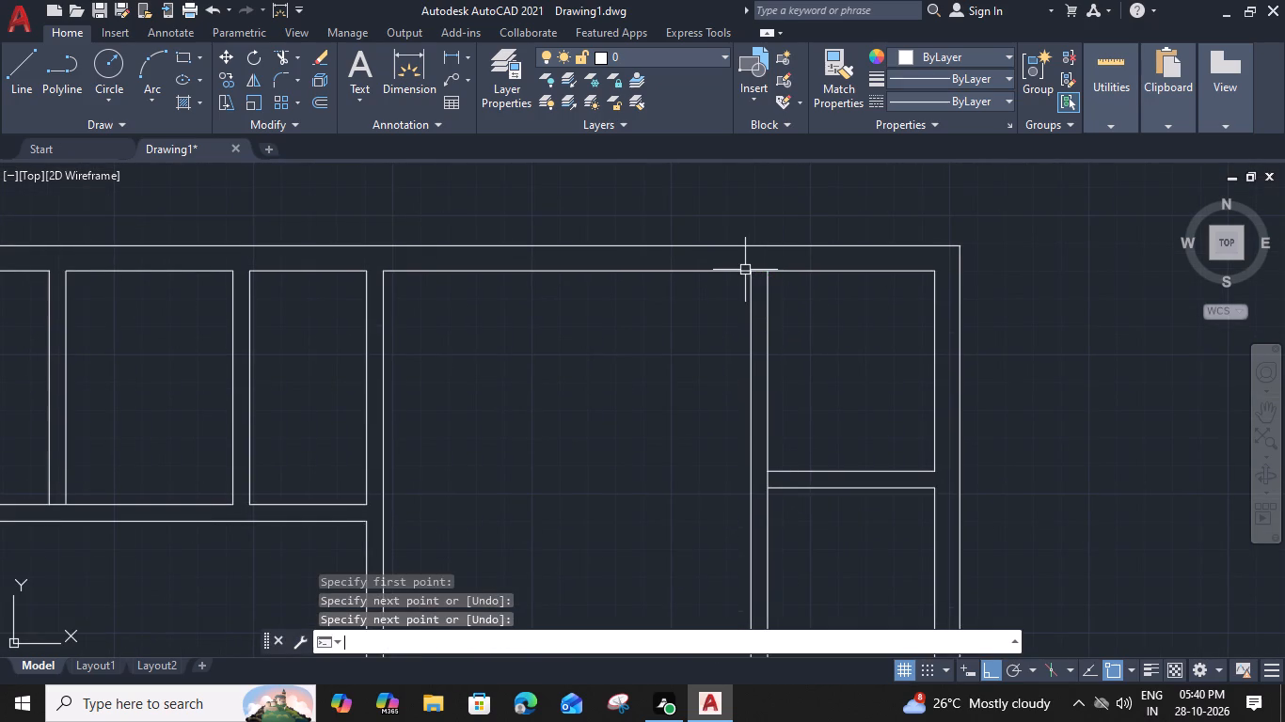
Draw a short line across the corridor partition, continuing the upper face of the cross wall between the two middle eastern rooms.
scroll(745, 270, "down", 2)
middle_click_drag(750, 395, 765, 336)
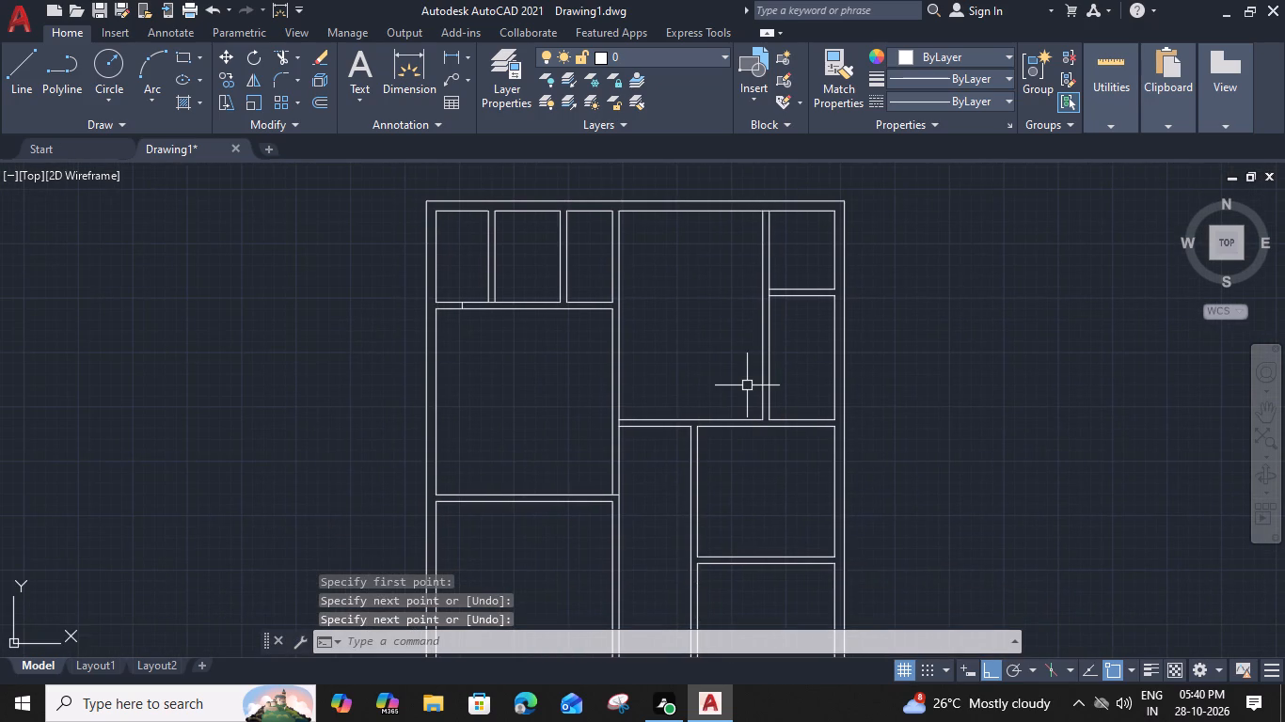
middle_click_drag(773, 444, 810, 355)
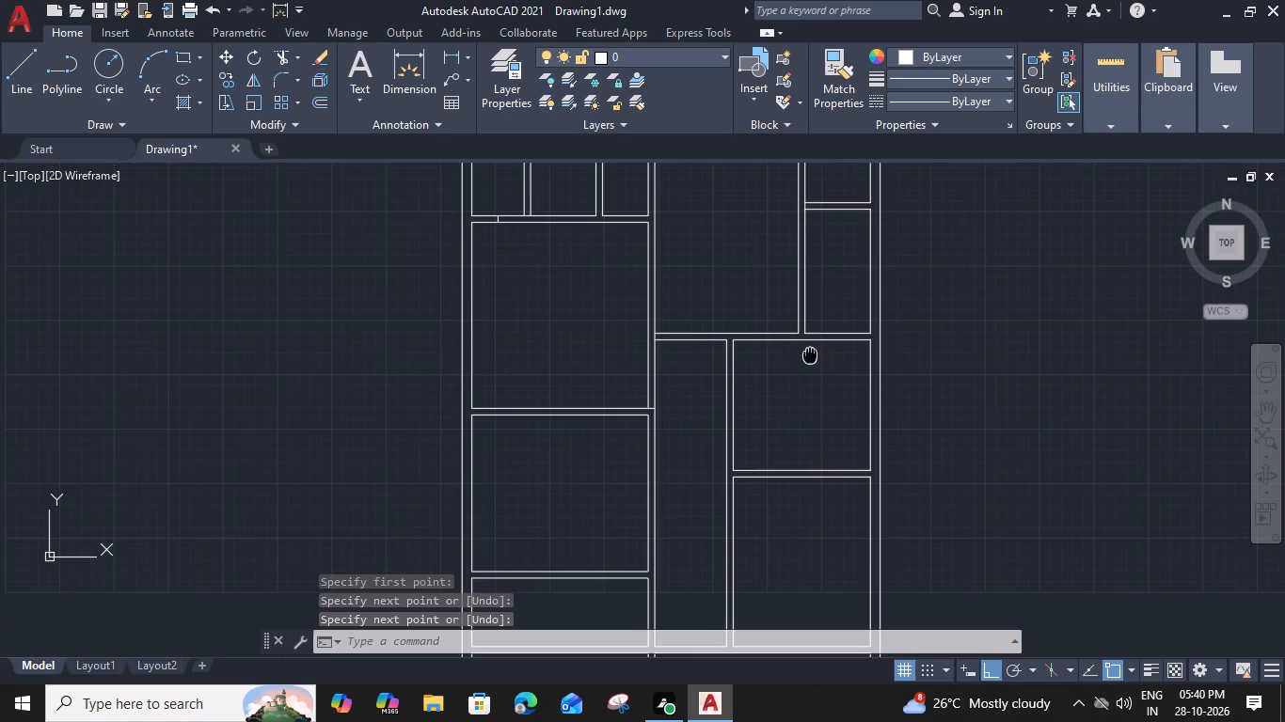
scroll(736, 465, "up", 2)
key("space")
left_click(729, 479)
left_click(715, 482)
key("space")
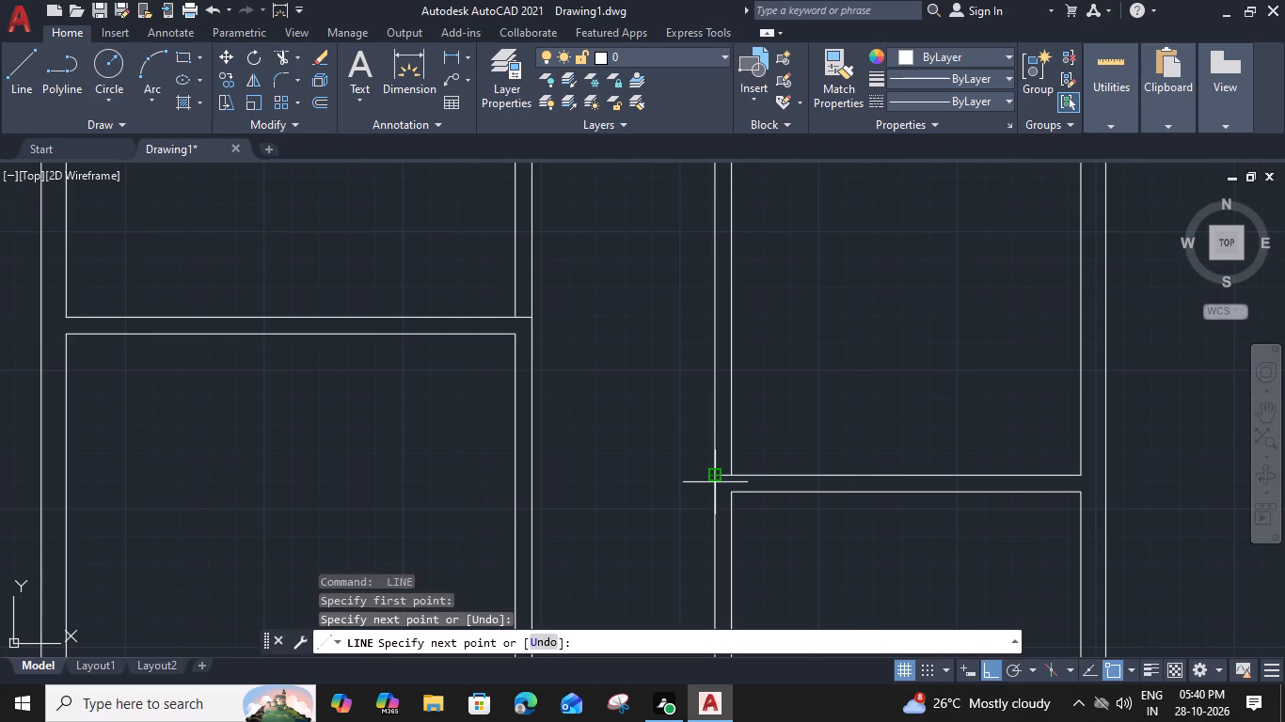
Draw a short line across the central wall, continuing the upper face of the cross wall above the narrow western room.
scroll(715, 482, "down", 2)
middle_click_drag(686, 489, 839, 240)
key("space")
scroll(793, 331, "up", 1)
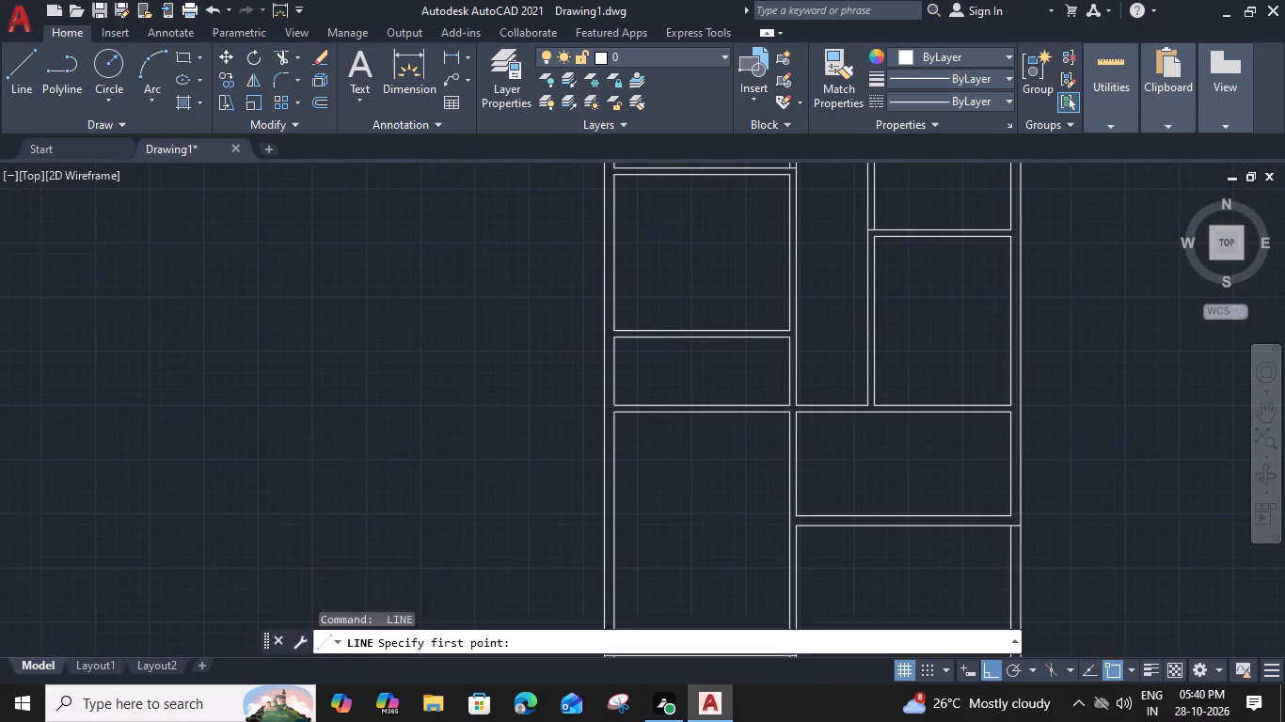
scroll(793, 331, "up", 1)
left_click(786, 324)
left_click(798, 324)
key("space")
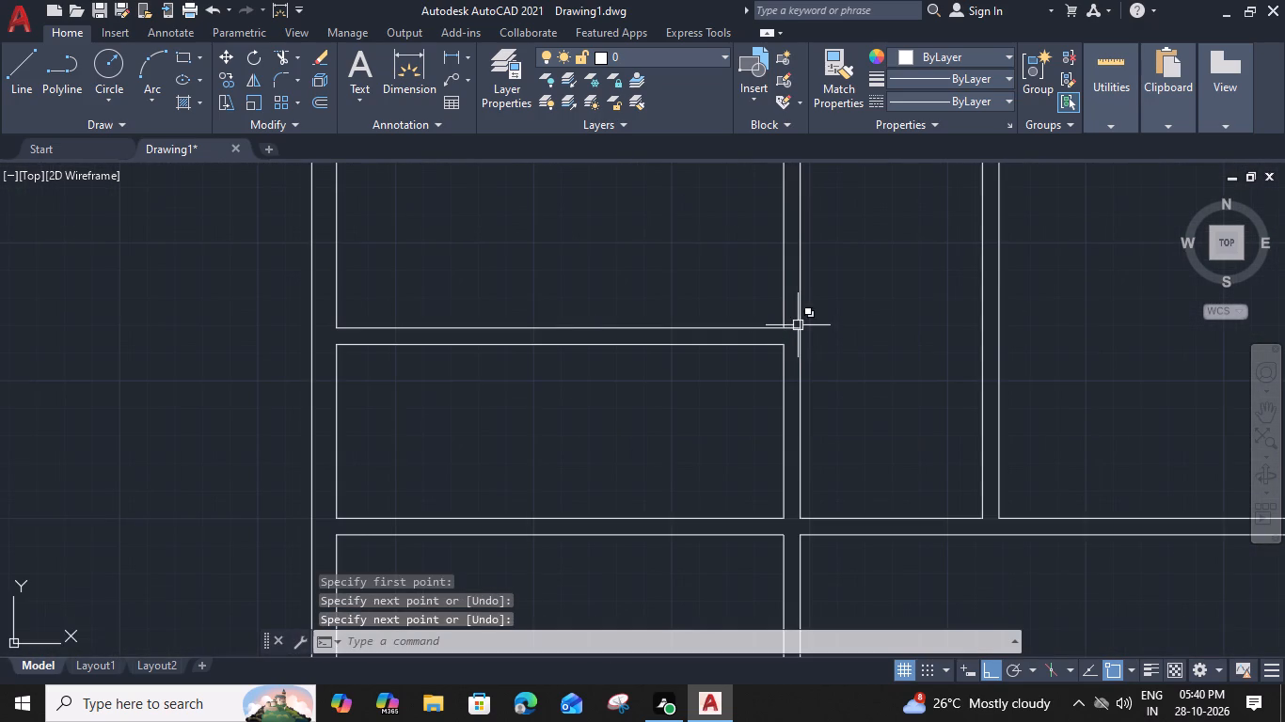
Extend the north and south boundary lines of the lower middle eastern room west across the corridor partition.
scroll(798, 325, "down", 1)
middle_click_drag(978, 335, 944, 363)
key("e")
key("x")
key("space")
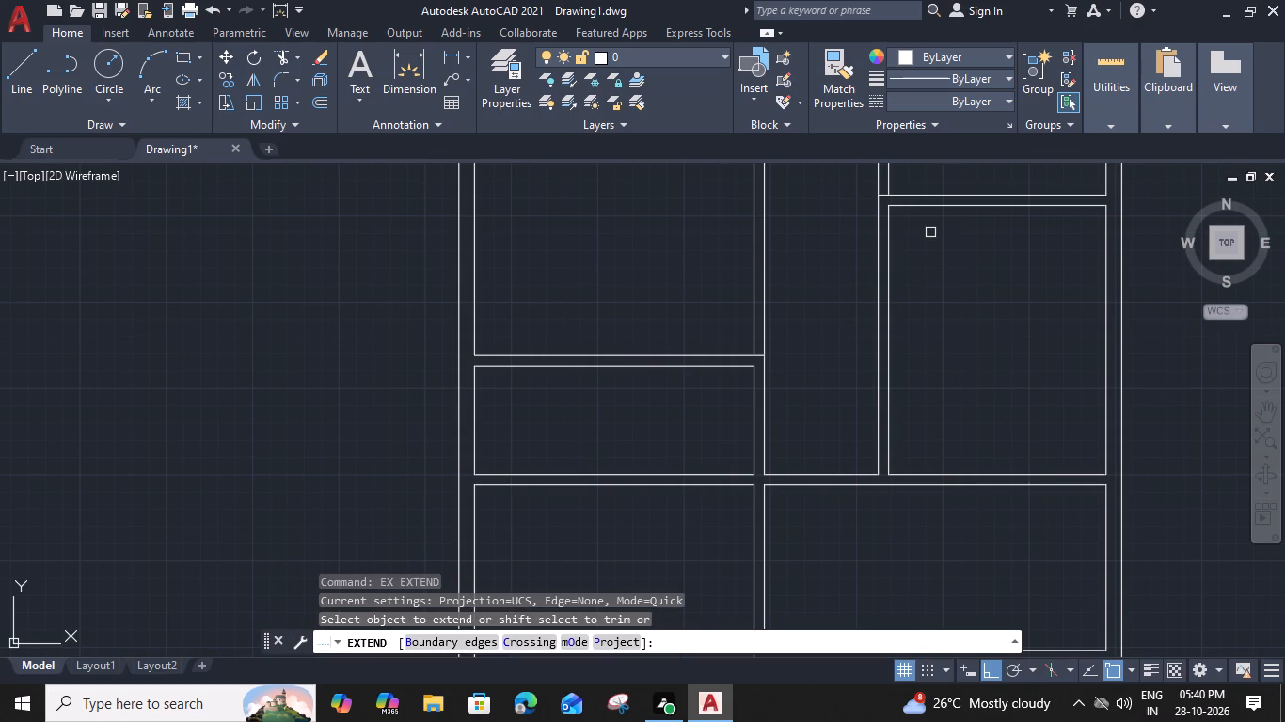
left_click(927, 209)
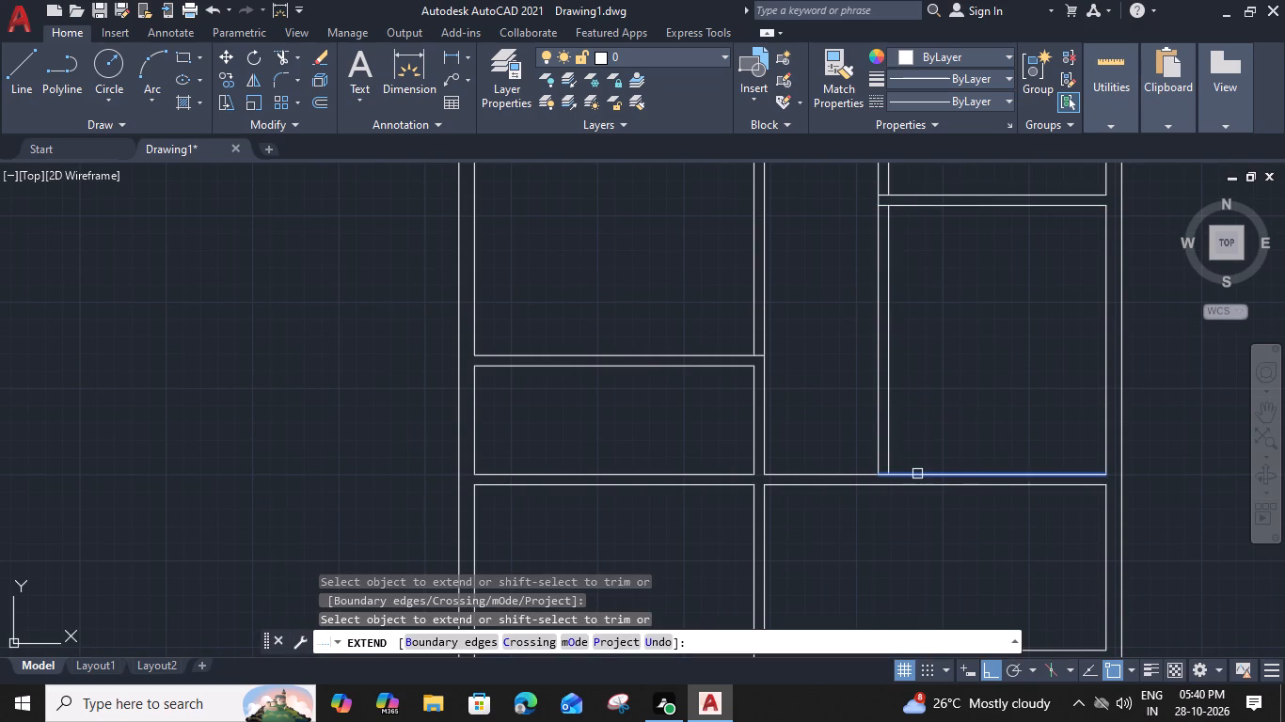
left_click(917, 474)
Trim away both corridor partition lines between the two extended boundary lines.
left_click(923, 369, "shift")
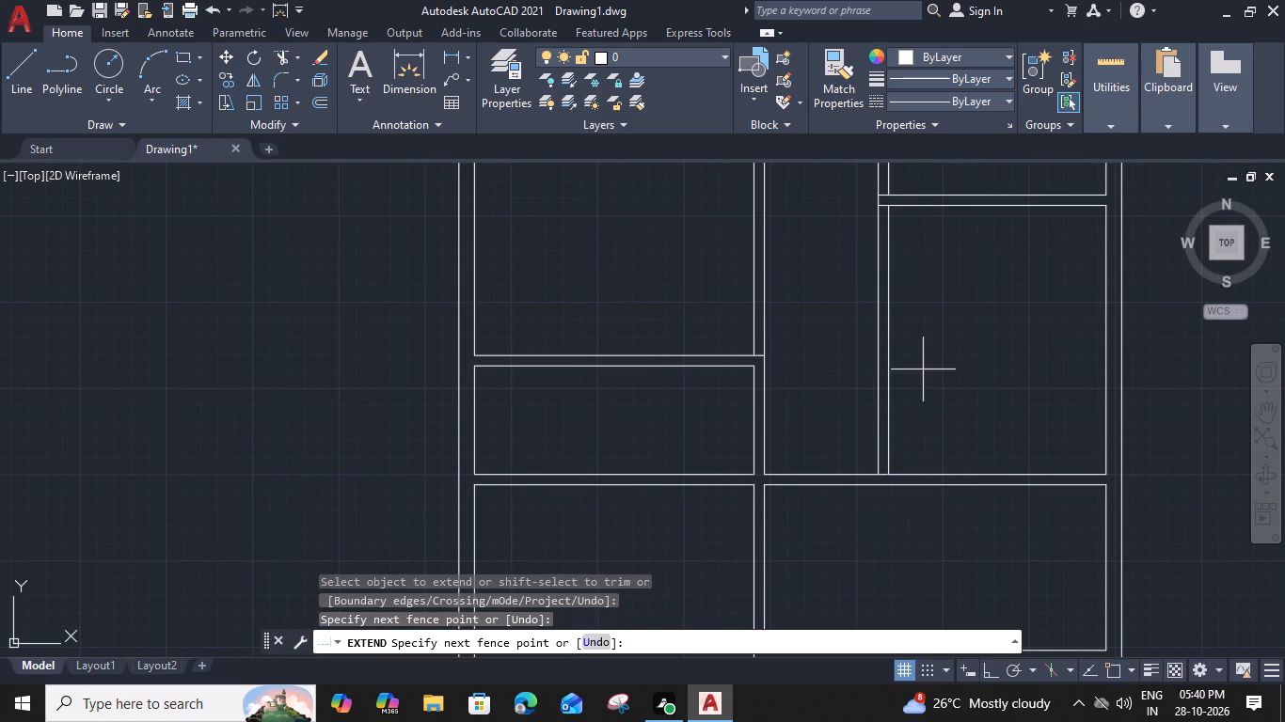
left_click(853, 386, "shift")
middle_click_drag(946, 533, 955, 438)
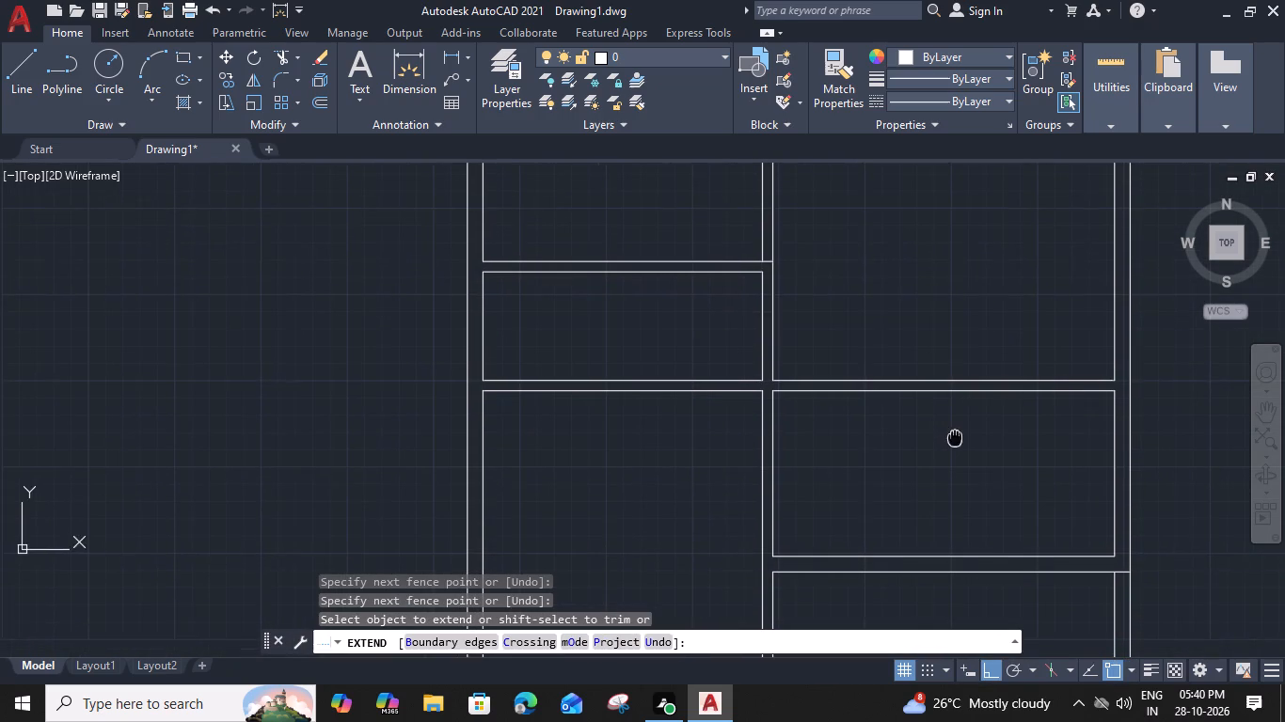
Draw a short vertical line closing the west end of the cross wall above the lower middle eastern room.
key("Escape")
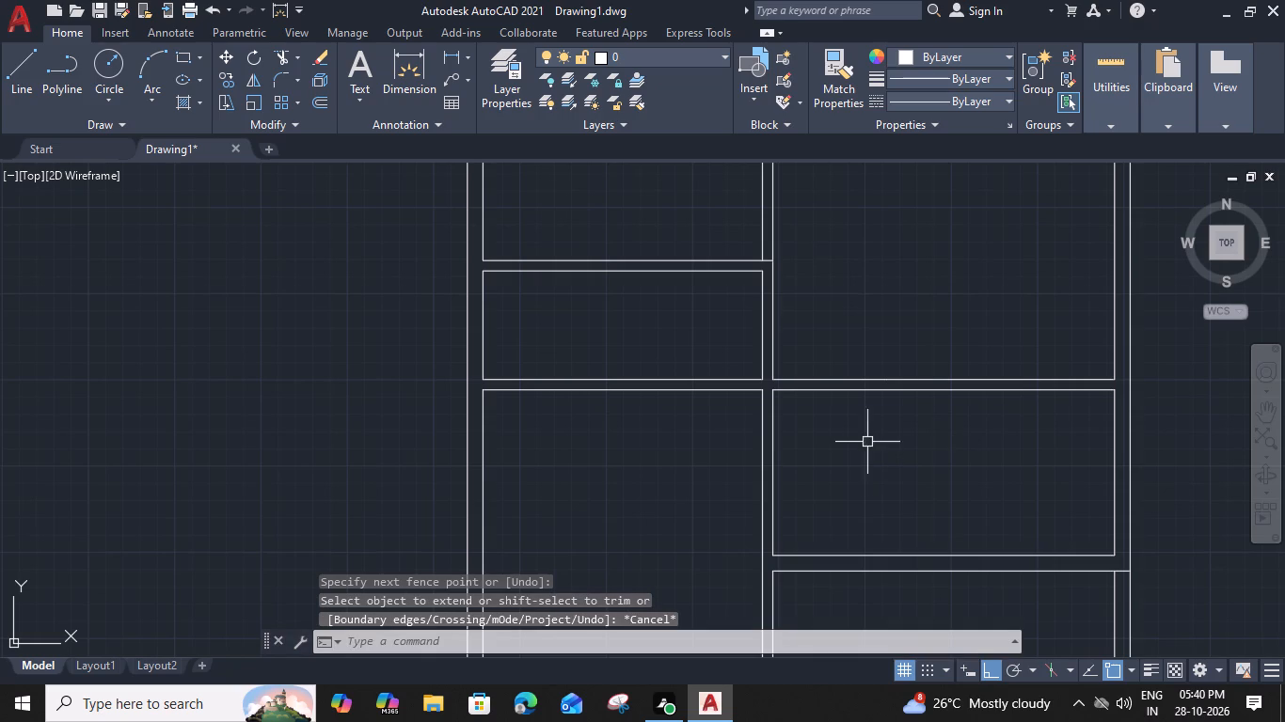
scroll(781, 382, "up", 1)
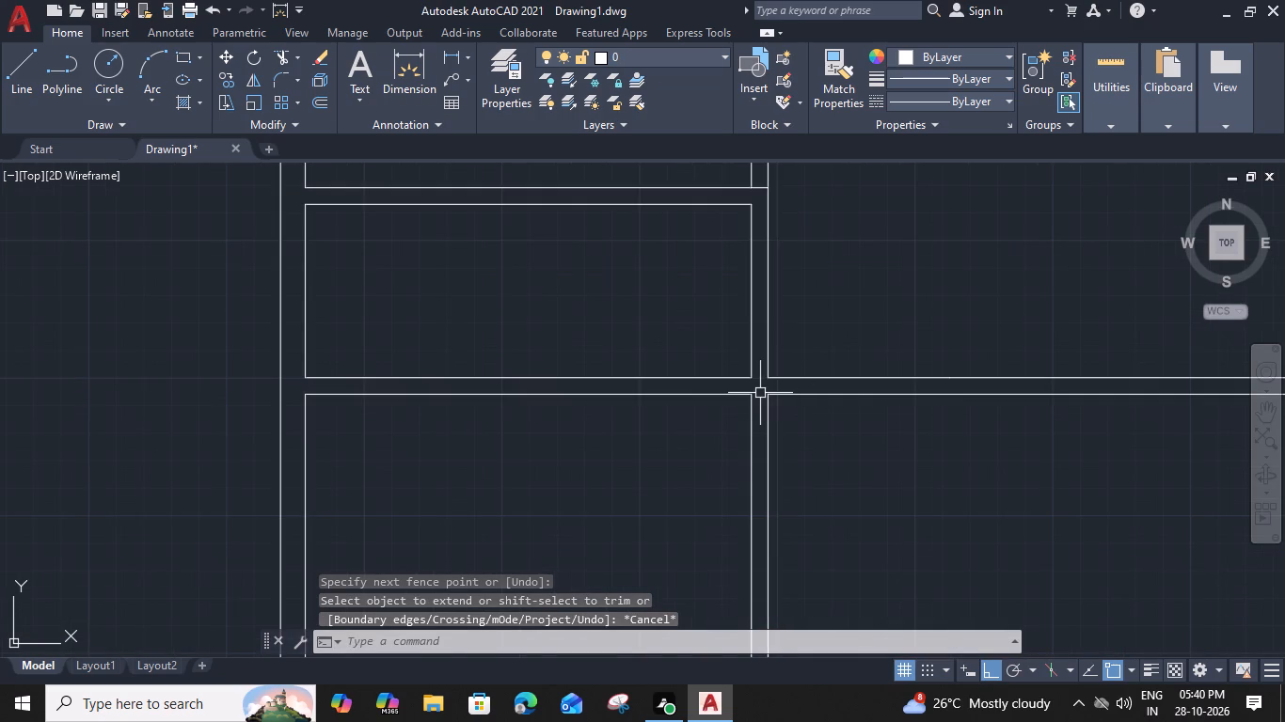
type("L")
key("space")
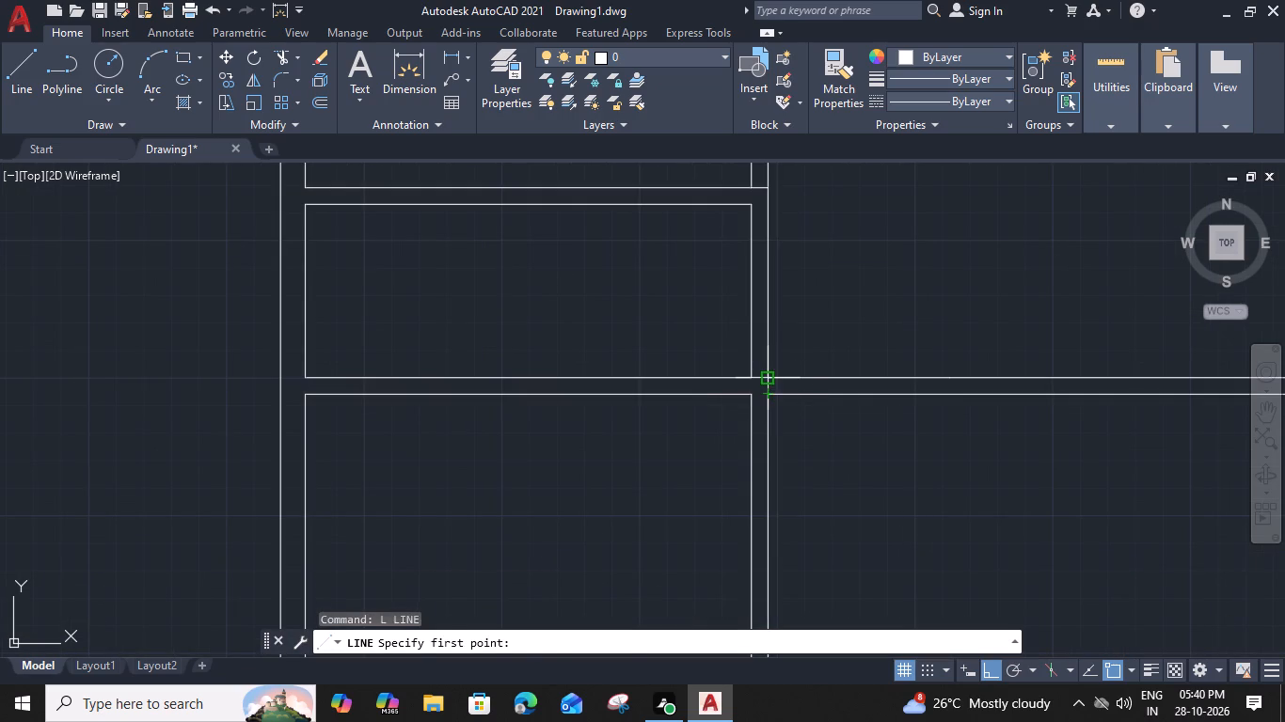
left_click(762, 383)
left_click(764, 397)
key("space")
scroll(764, 397, "down", 1)
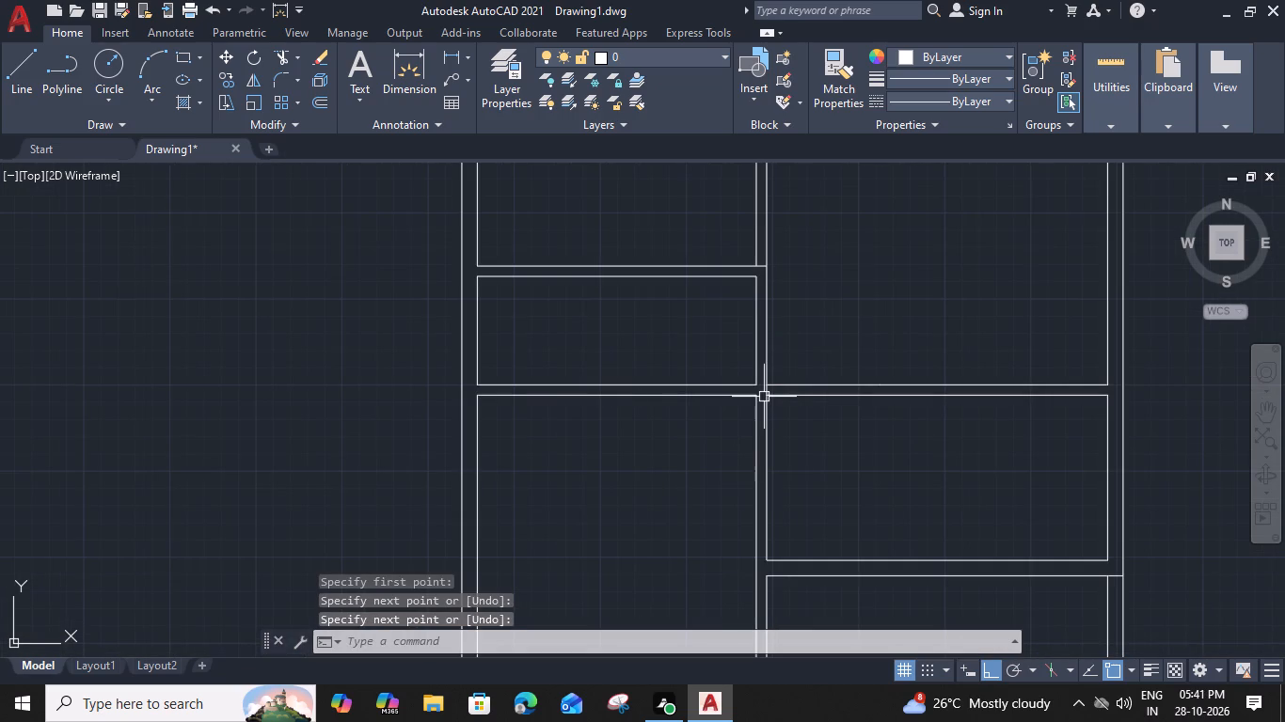
Draw a short line across the central wall, continuing the lower face of the cross wall above the lower middle eastern room.
middle_click_drag(780, 447, 784, 429)
scroll(785, 427, "down", 1)
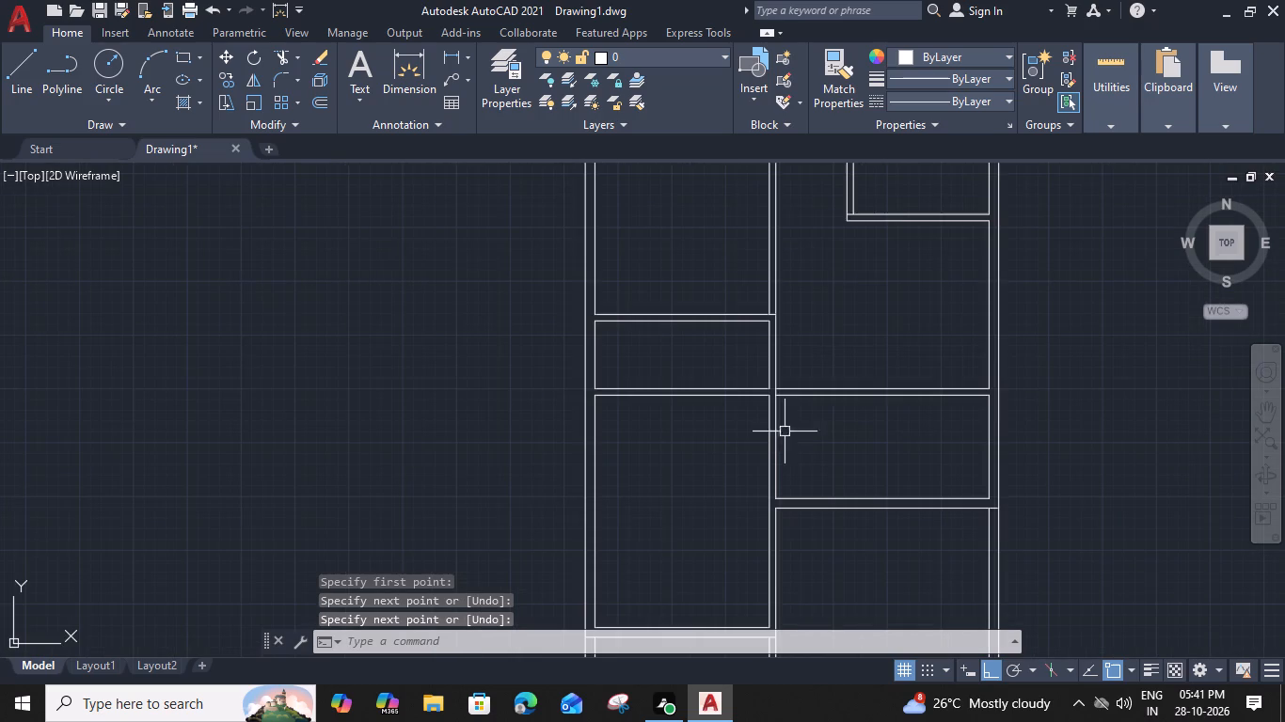
scroll(776, 452, "up", 1)
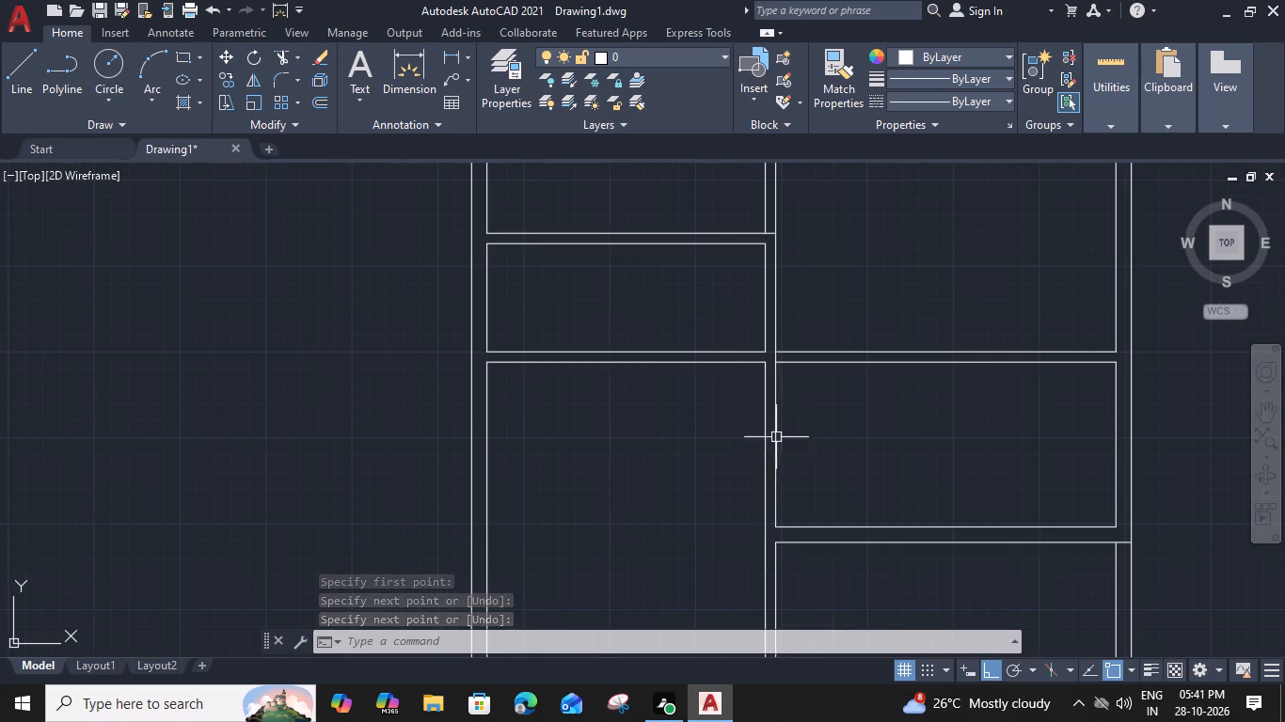
key("space")
scroll(773, 371, "up", 1)
left_click(775, 359)
left_click(760, 359)
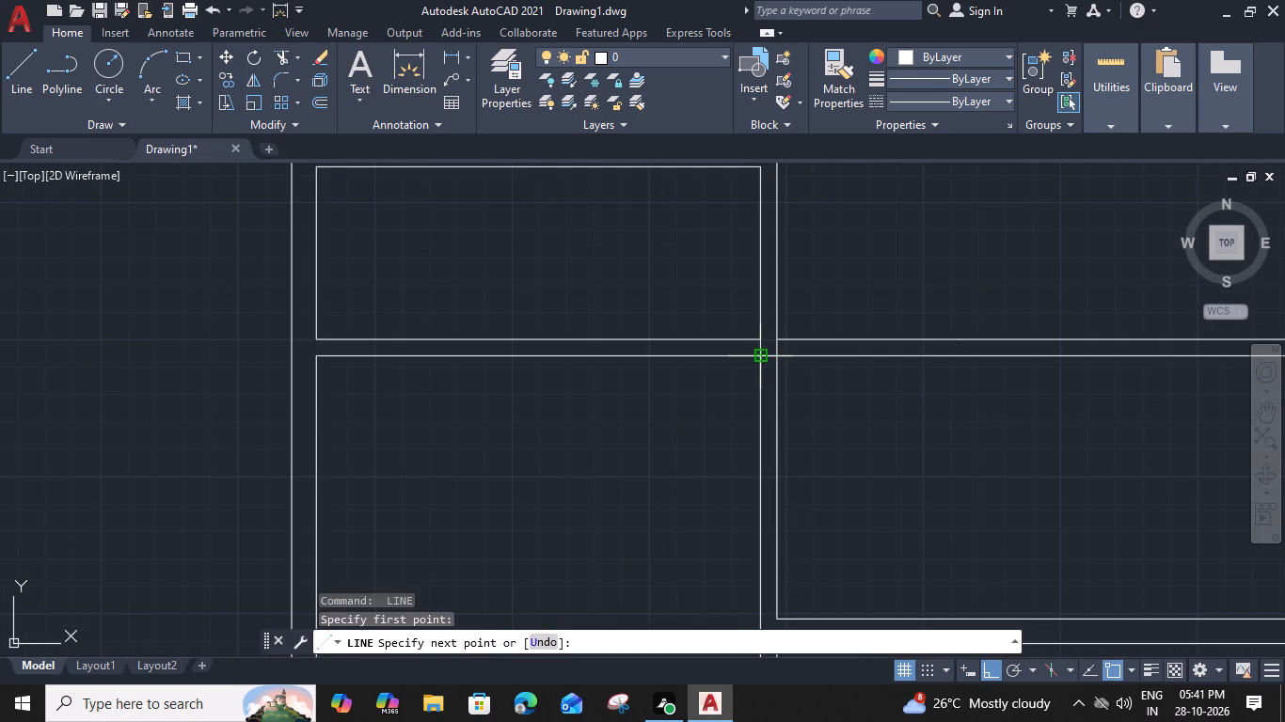
key("space")
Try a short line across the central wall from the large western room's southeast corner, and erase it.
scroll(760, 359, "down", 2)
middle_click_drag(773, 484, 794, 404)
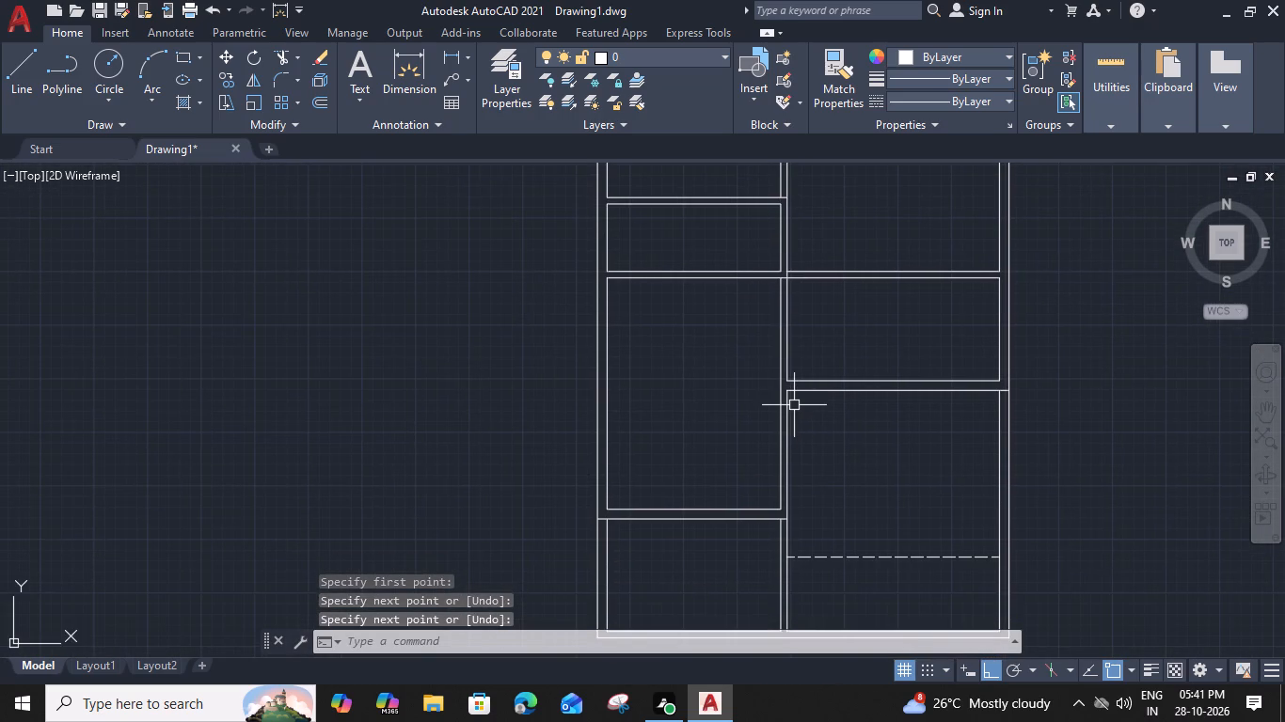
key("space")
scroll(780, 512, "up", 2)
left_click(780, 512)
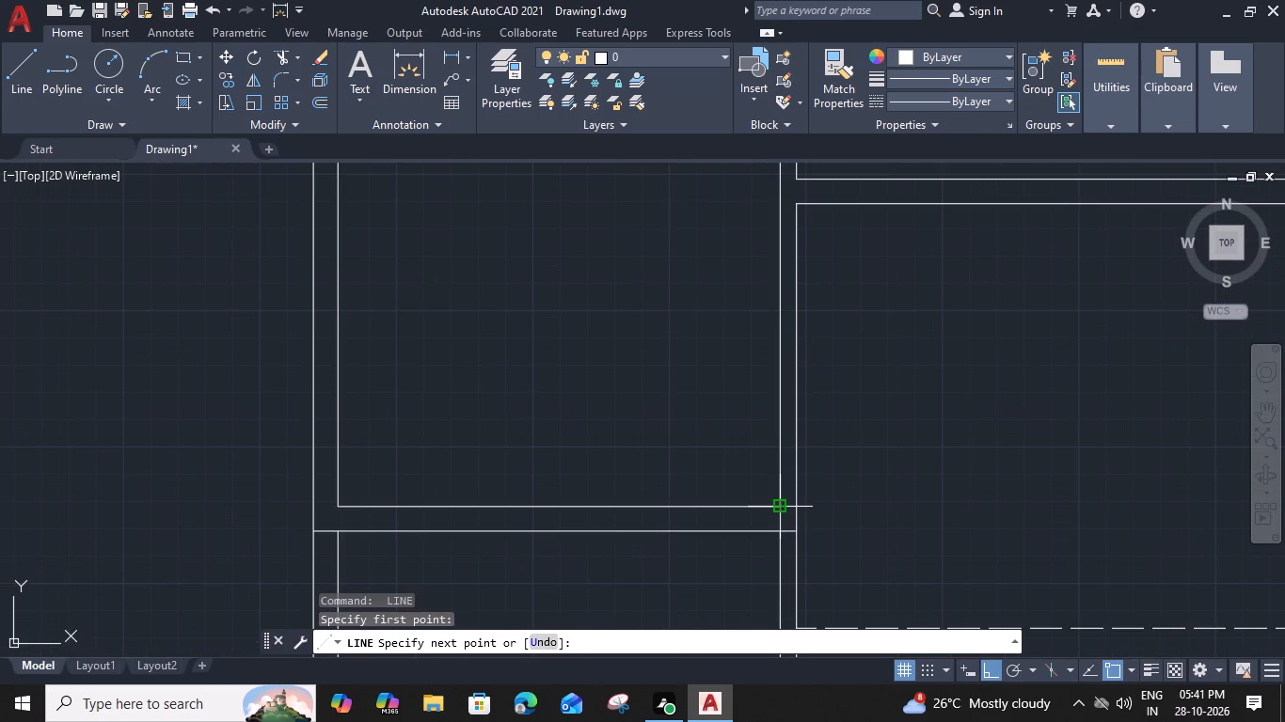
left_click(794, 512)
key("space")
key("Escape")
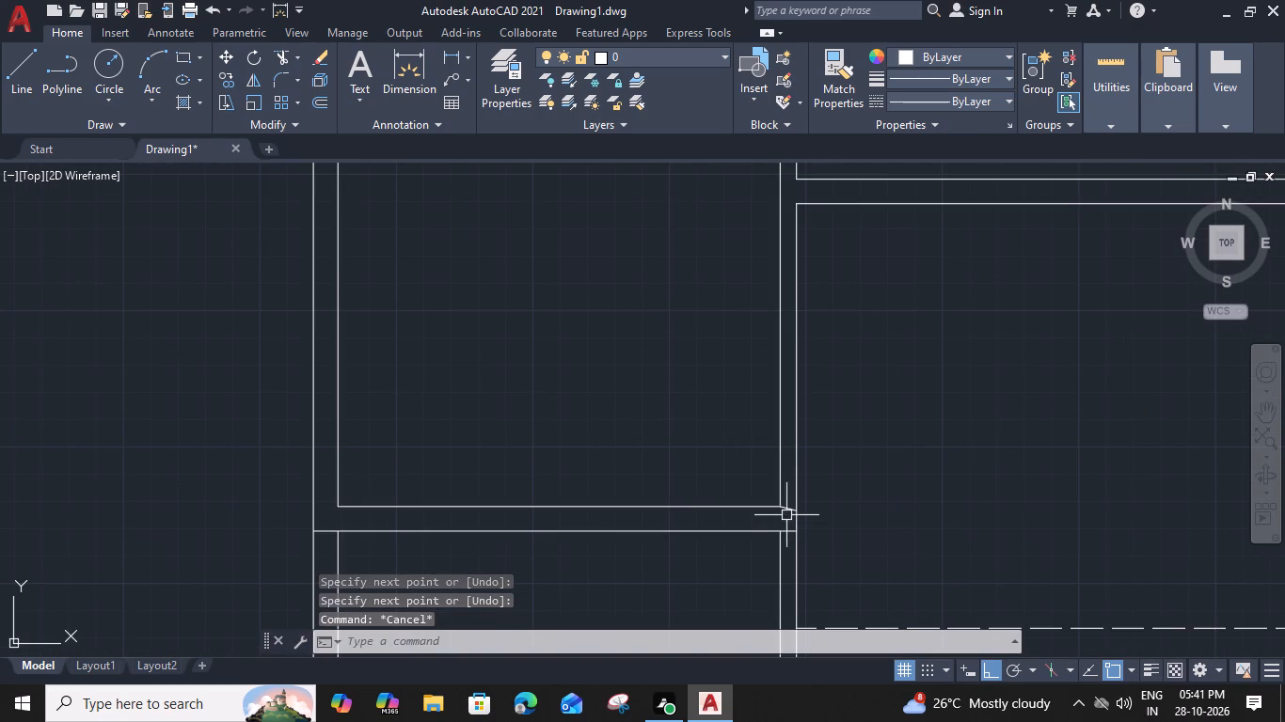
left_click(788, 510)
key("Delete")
Draw a short horizontal line across the central wall from the large western room's southeast corner to the wall's east face.
key("l")
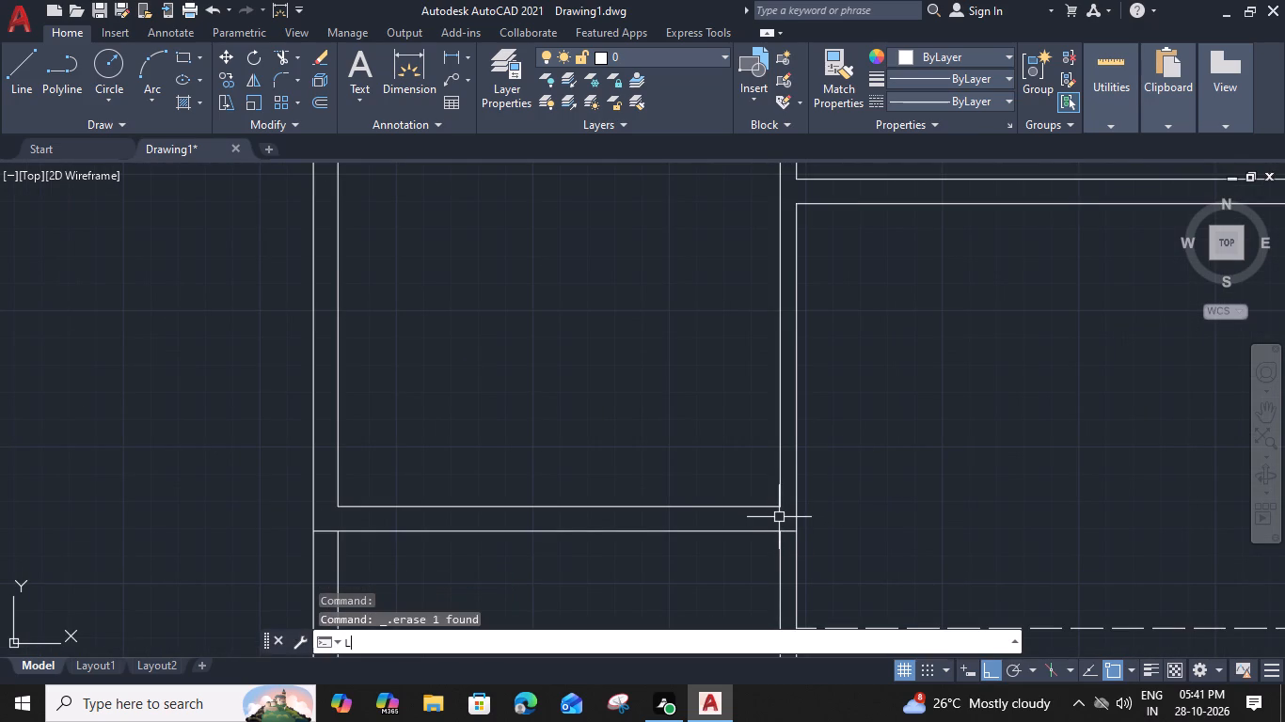
key("space")
scroll(774, 519, "up", 2)
left_click(789, 484)
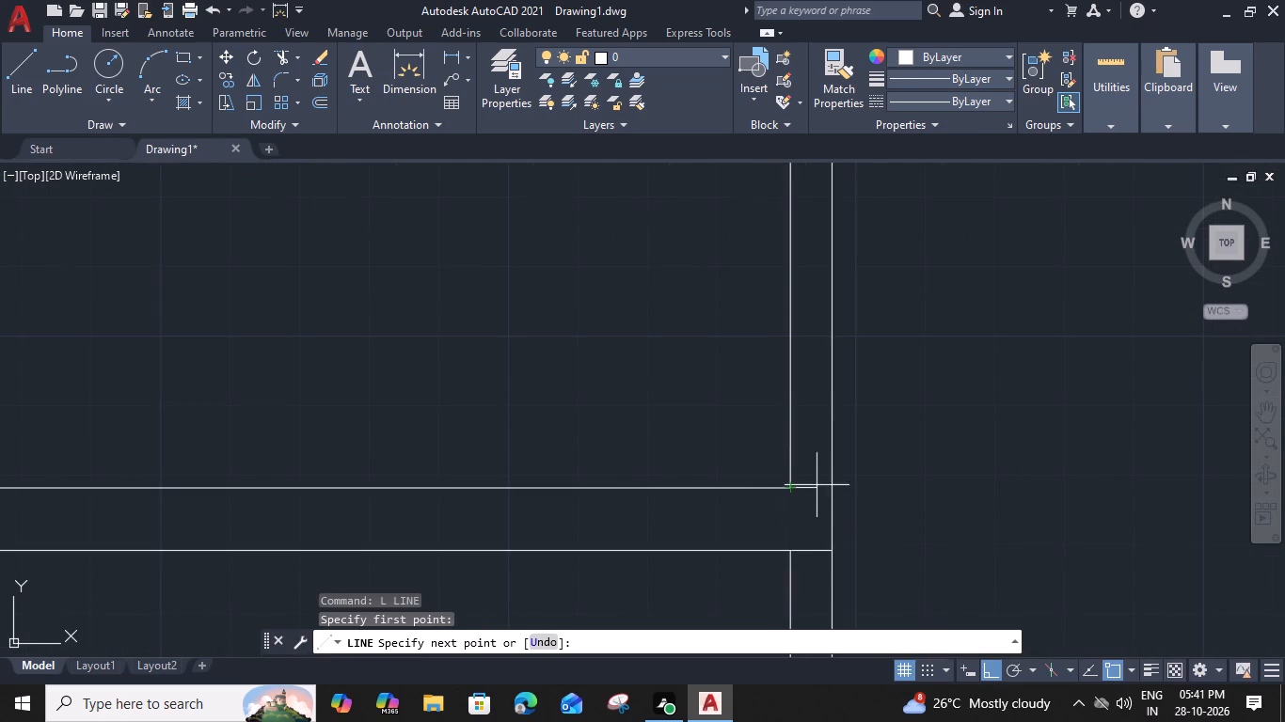
left_click(835, 486)
key("space")
Draw a short vertical line closing the west end of the cross wall below the lower middle eastern room.
scroll(835, 486, "down", 4)
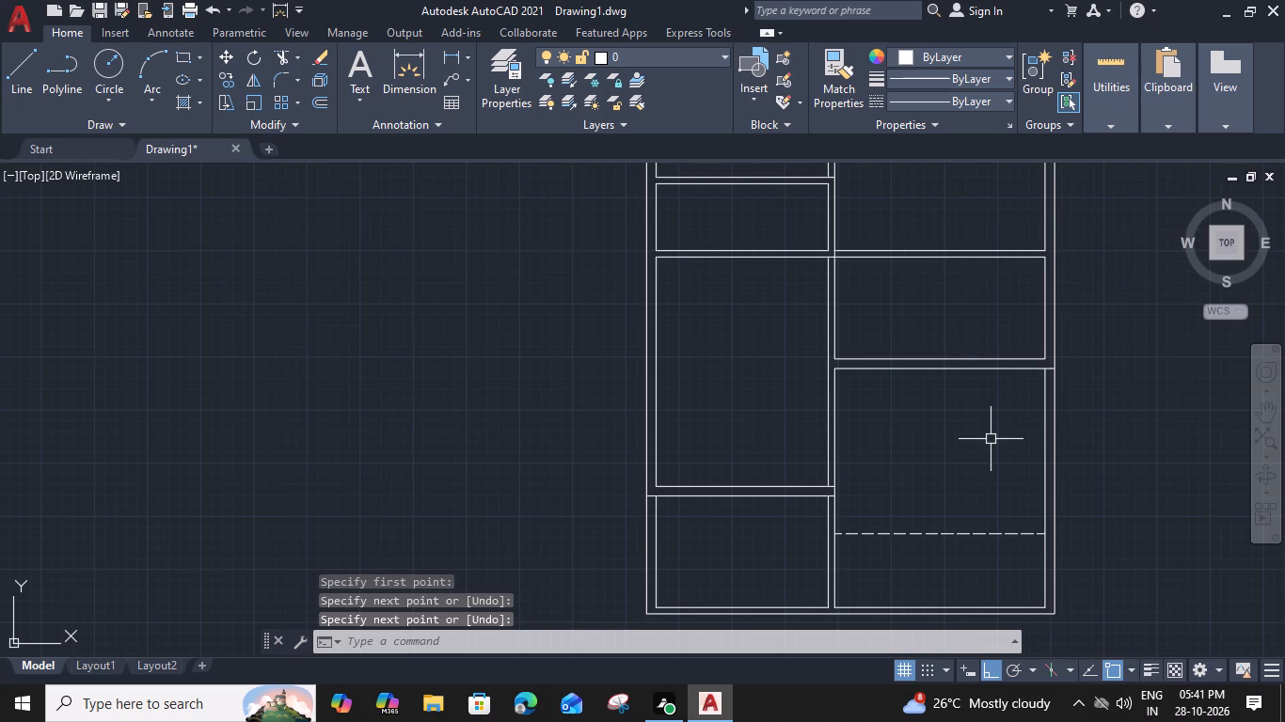
scroll(847, 352, "up", 3)
key("space")
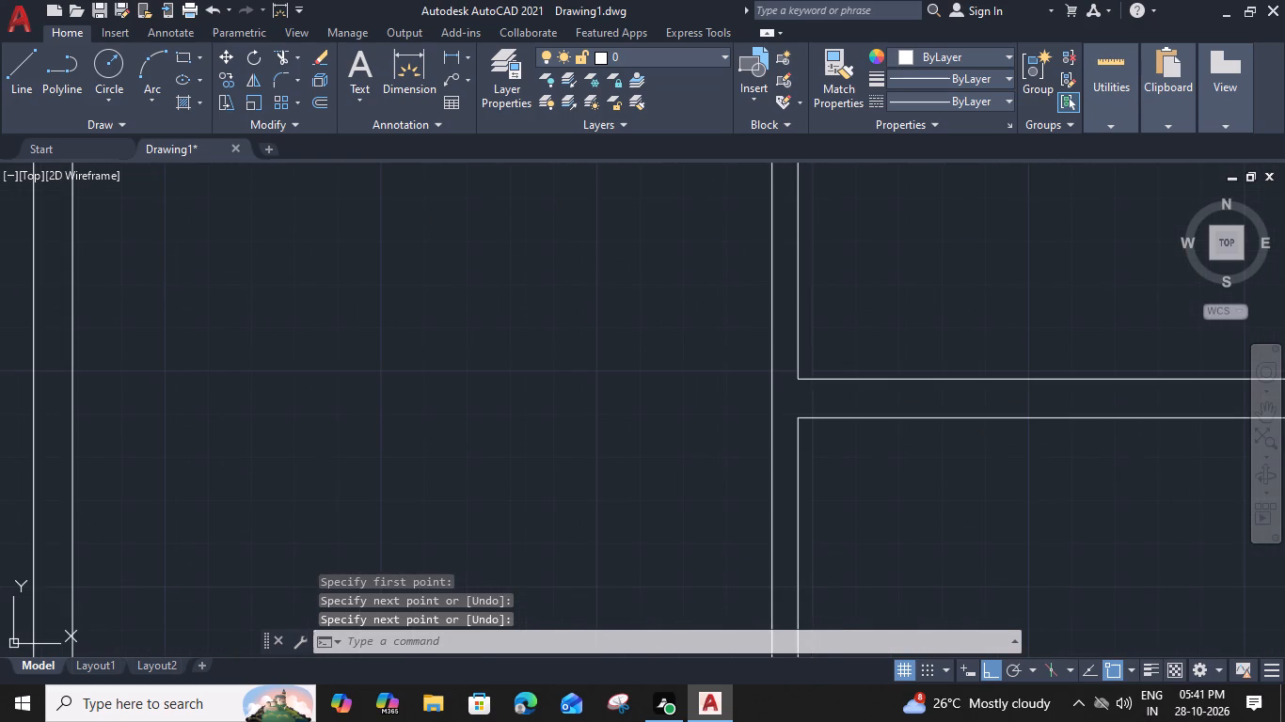
left_click(802, 379)
left_click(799, 420)
key("space")
Draw a short vertical line closing the west end of the cross wall above the narrow western room.
scroll(797, 413, "down", 1)
scroll(838, 343, "down", 3)
middle_click_drag(842, 342, 804, 424)
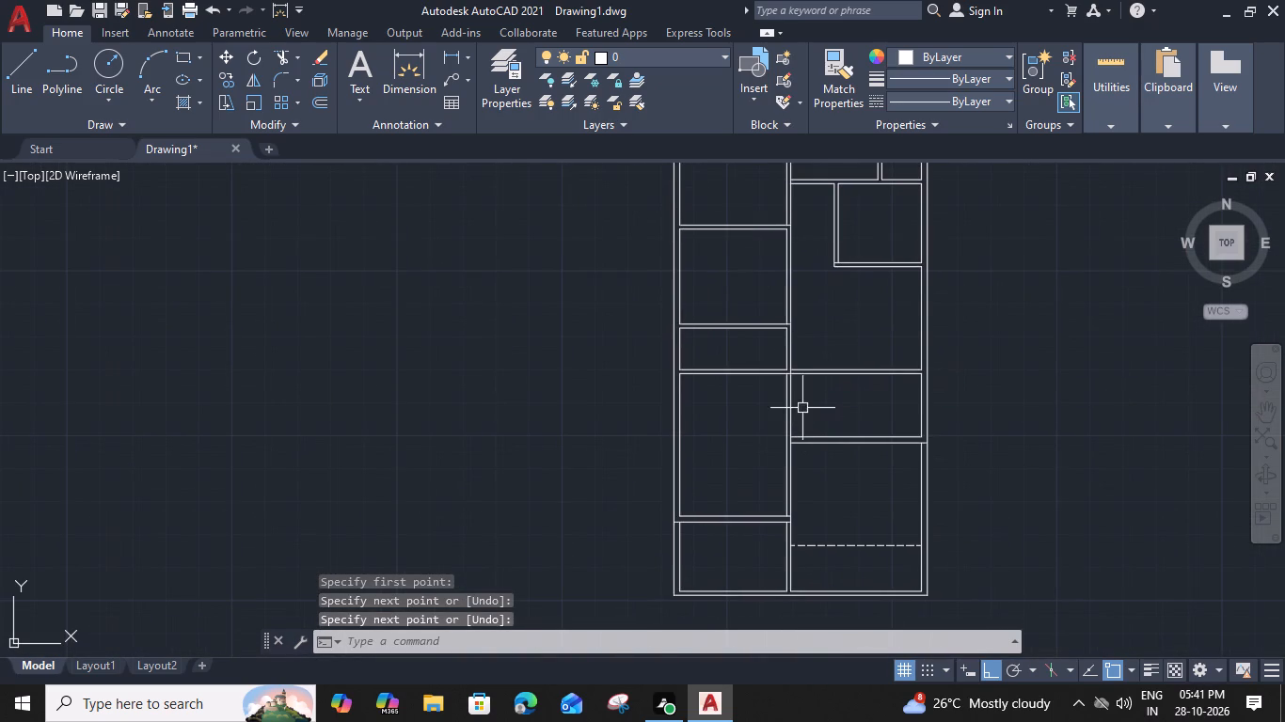
scroll(686, 310, "up", 3)
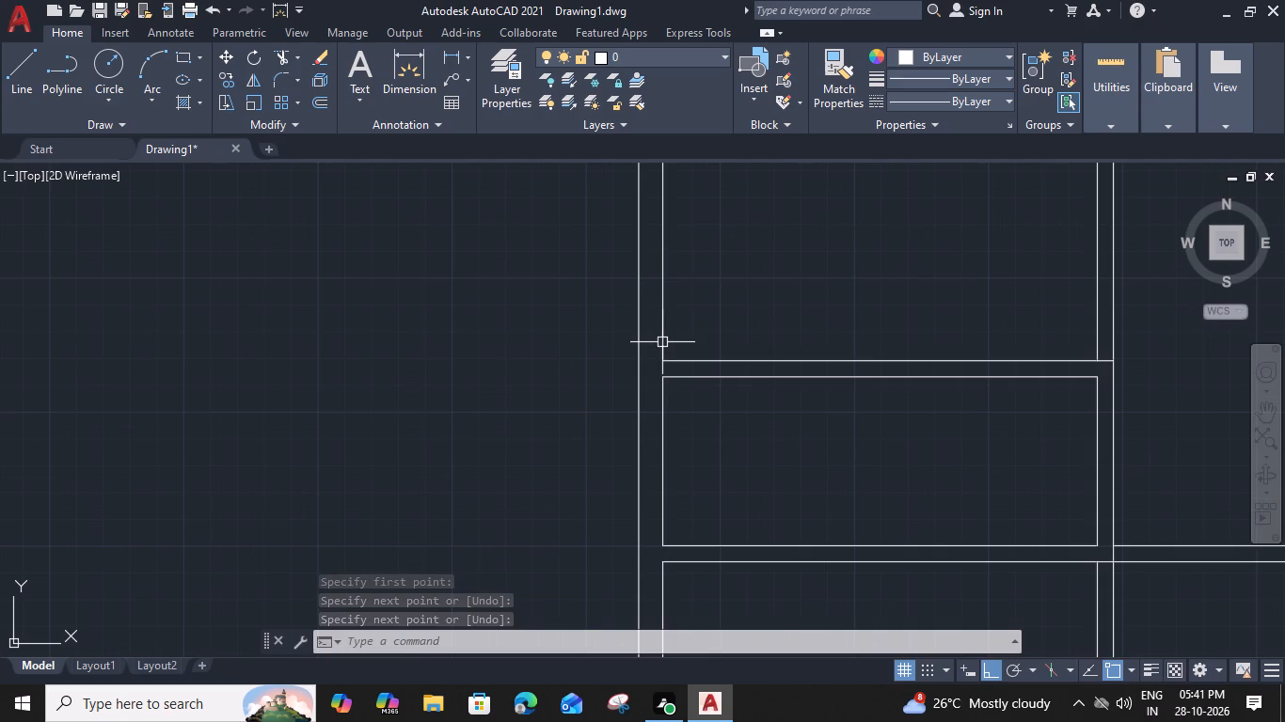
key("space")
left_click(667, 378)
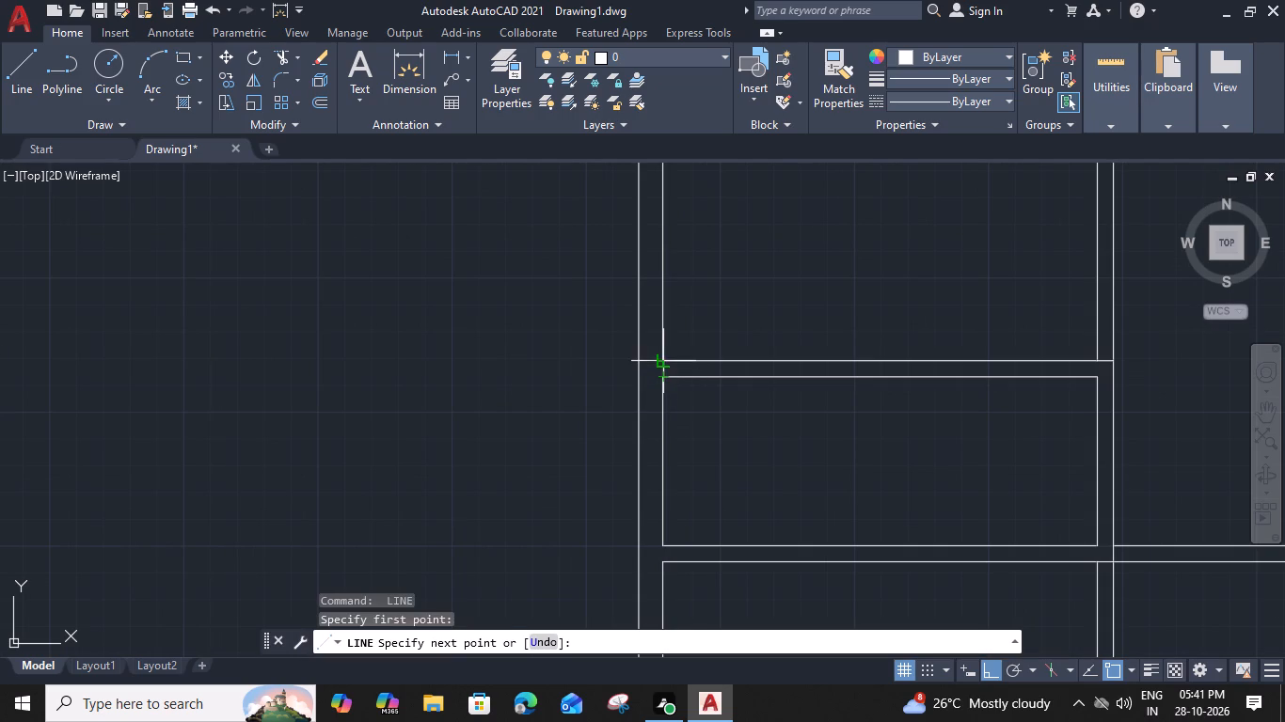
left_click(663, 363)
key("space")
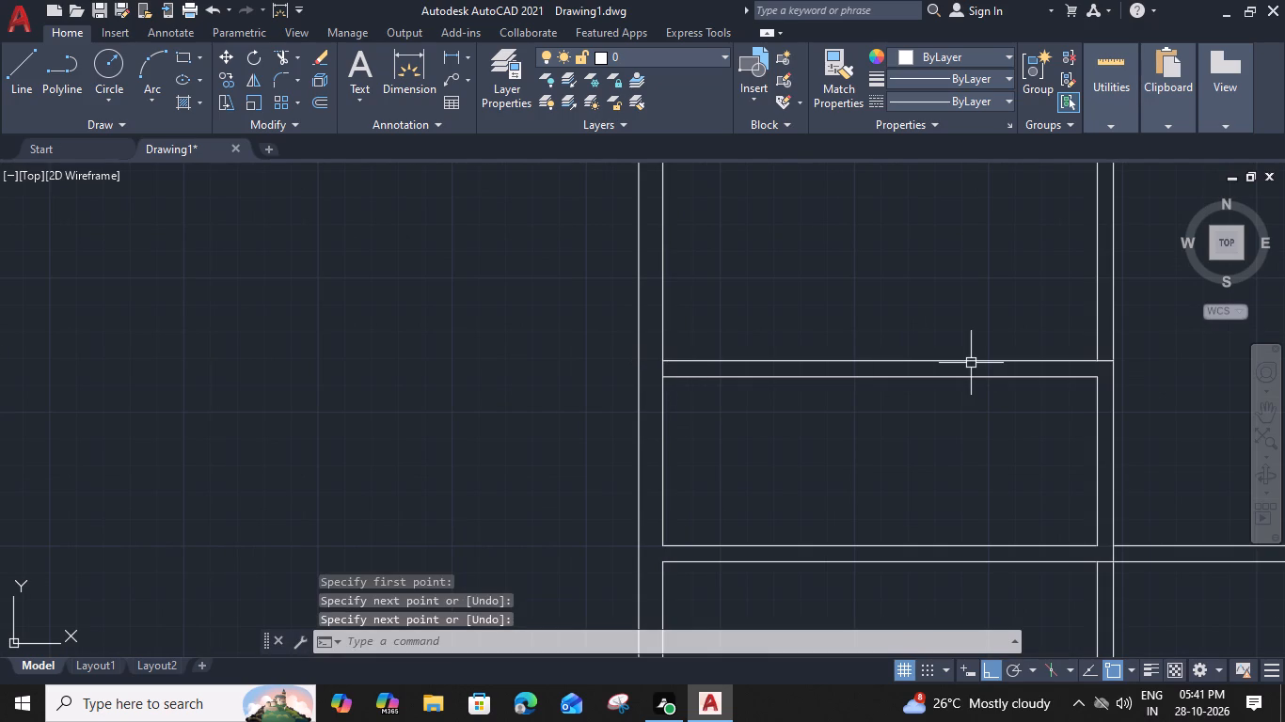
Offset the narrow western room's east boundary line 4' to the west.
left_click(1097, 444)
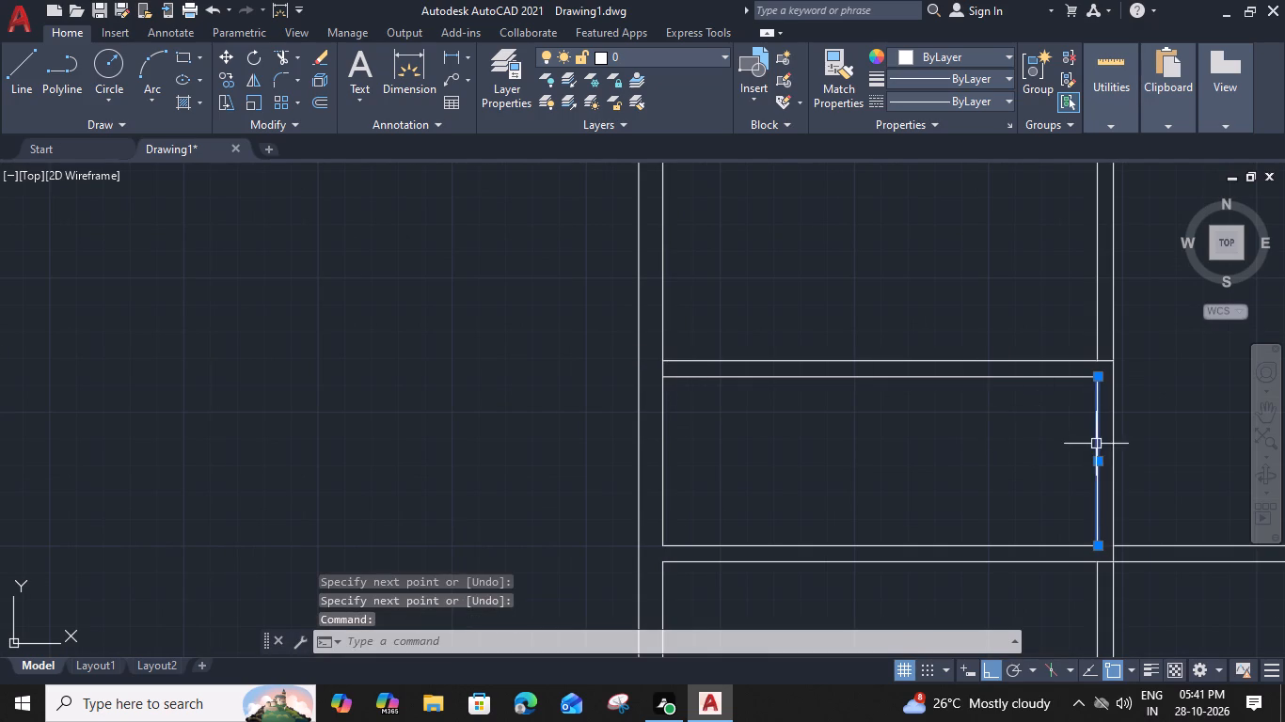
key("o")
key("space")
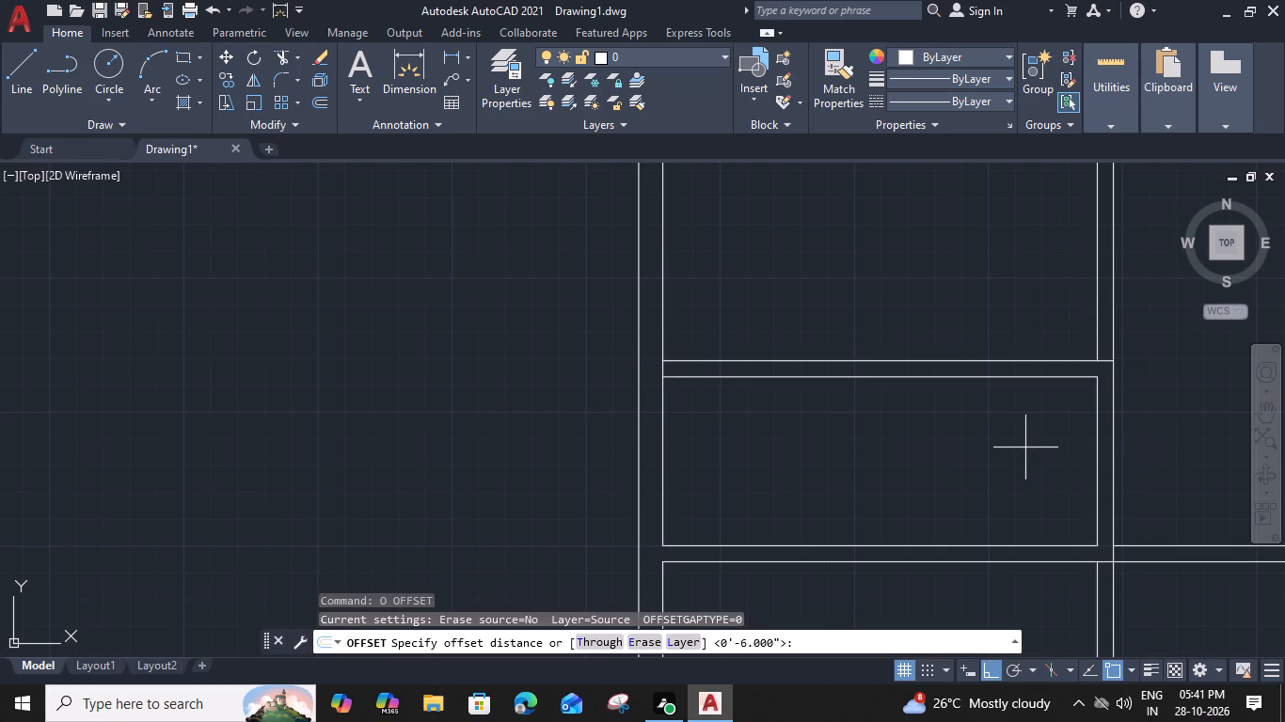
key("4")
type("'")
key("space")
left_click(906, 450)
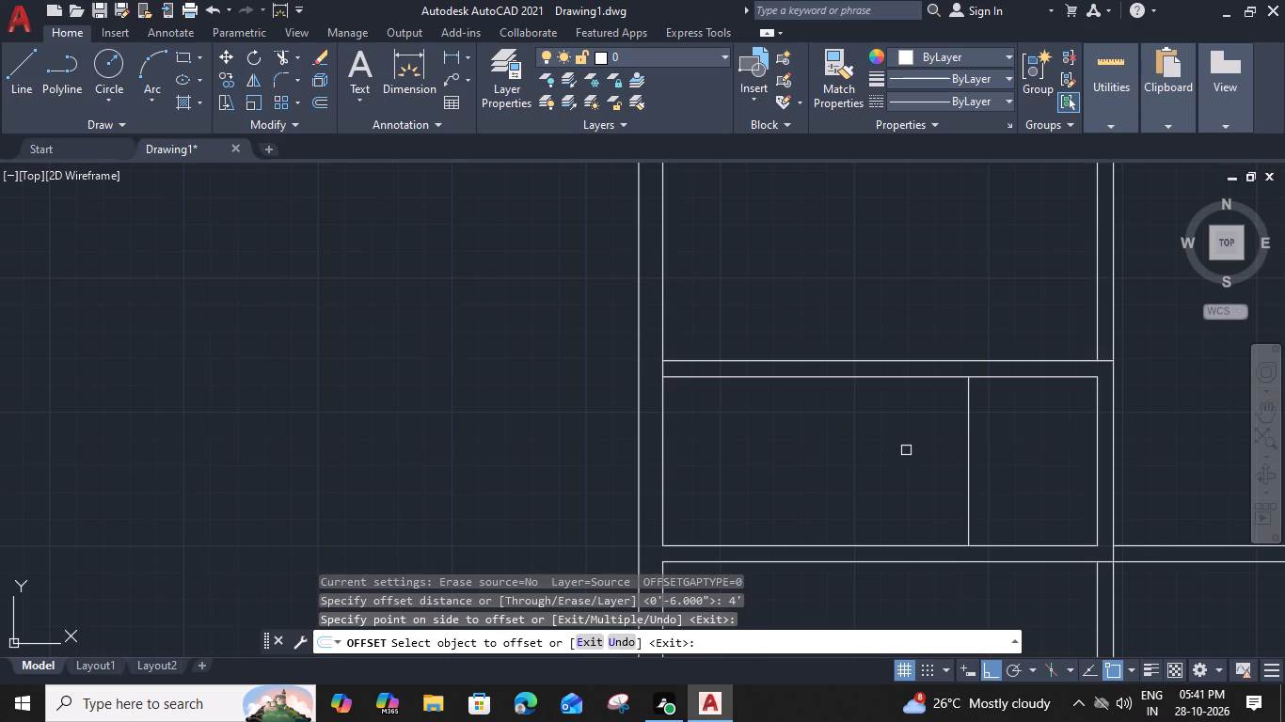
key("Escape")
Offset the new partition line in the narrow western room 6" to the west.
left_click_drag(970, 448, 955, 453)
key("o")
key("space")
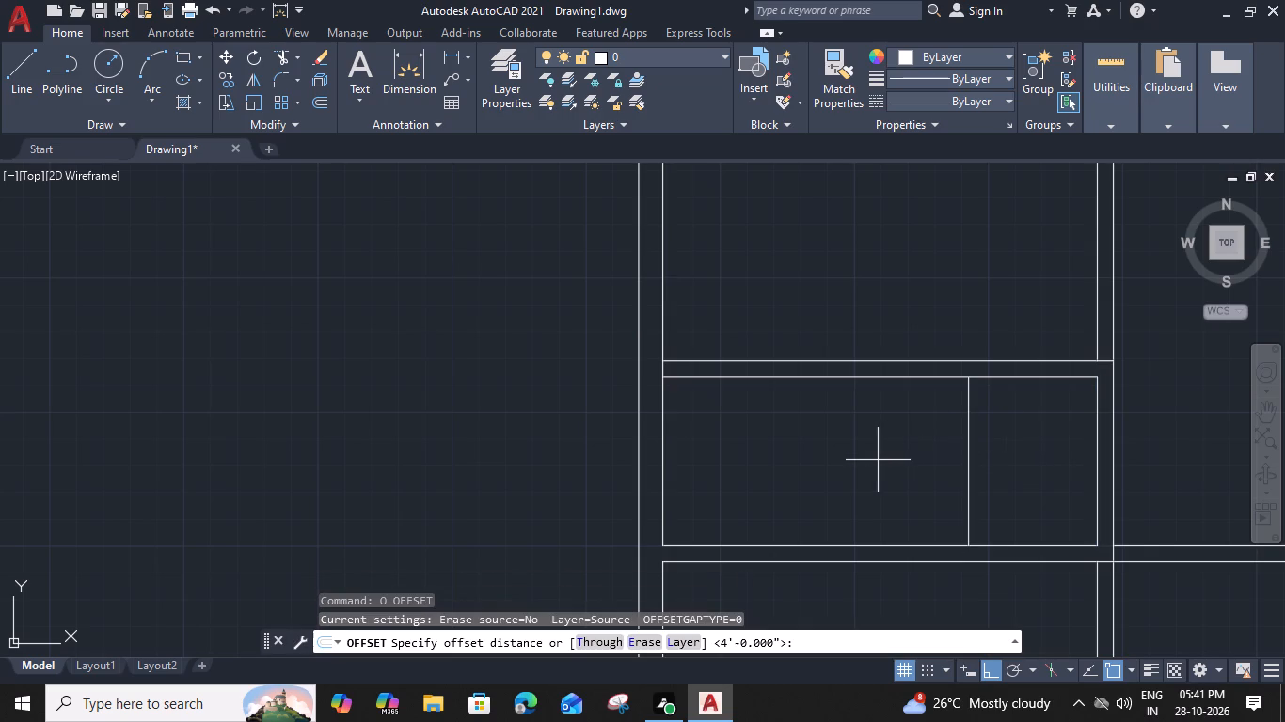
key("6")
key("shift+quotedbl")
key("Return")
left_click(832, 472)
key("Escape")
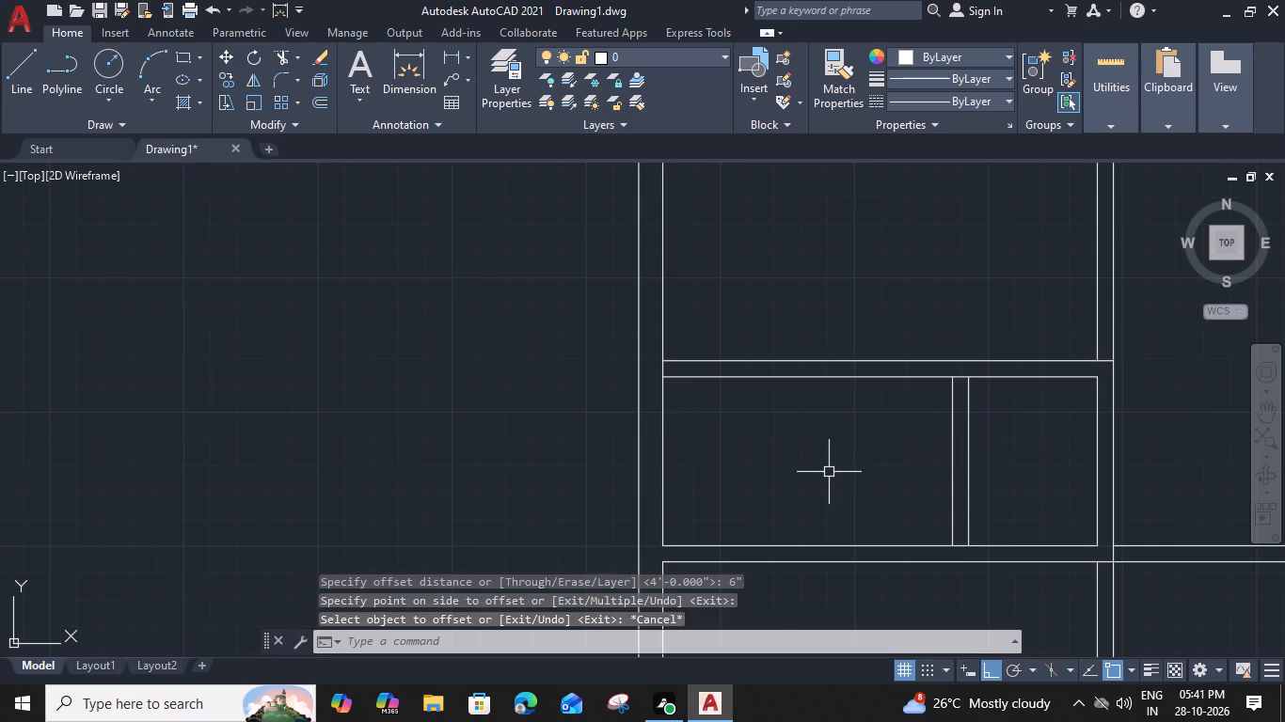
Extend the partition's west line to the upper cross wall's far face, and trim the room's boundary lines between both partition lines.
middle_click_drag(969, 465, 948, 458)
key("e")
key("x")
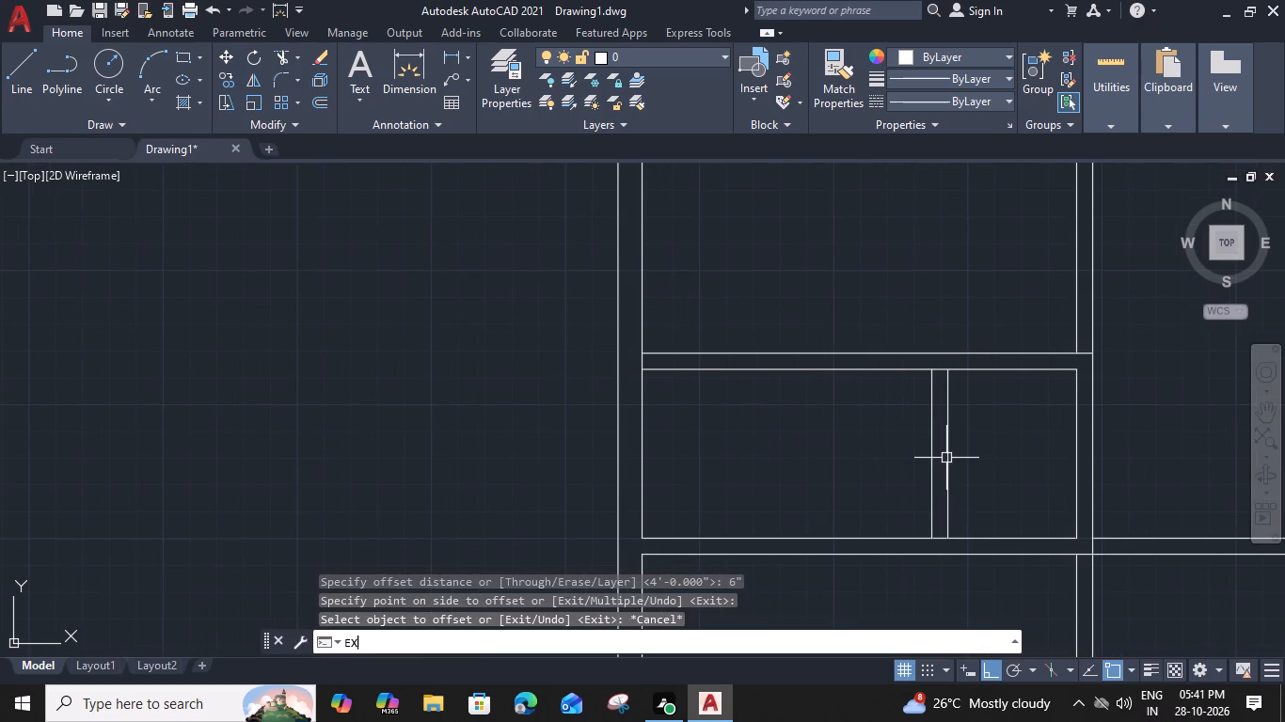
key("space")
left_click(932, 428)
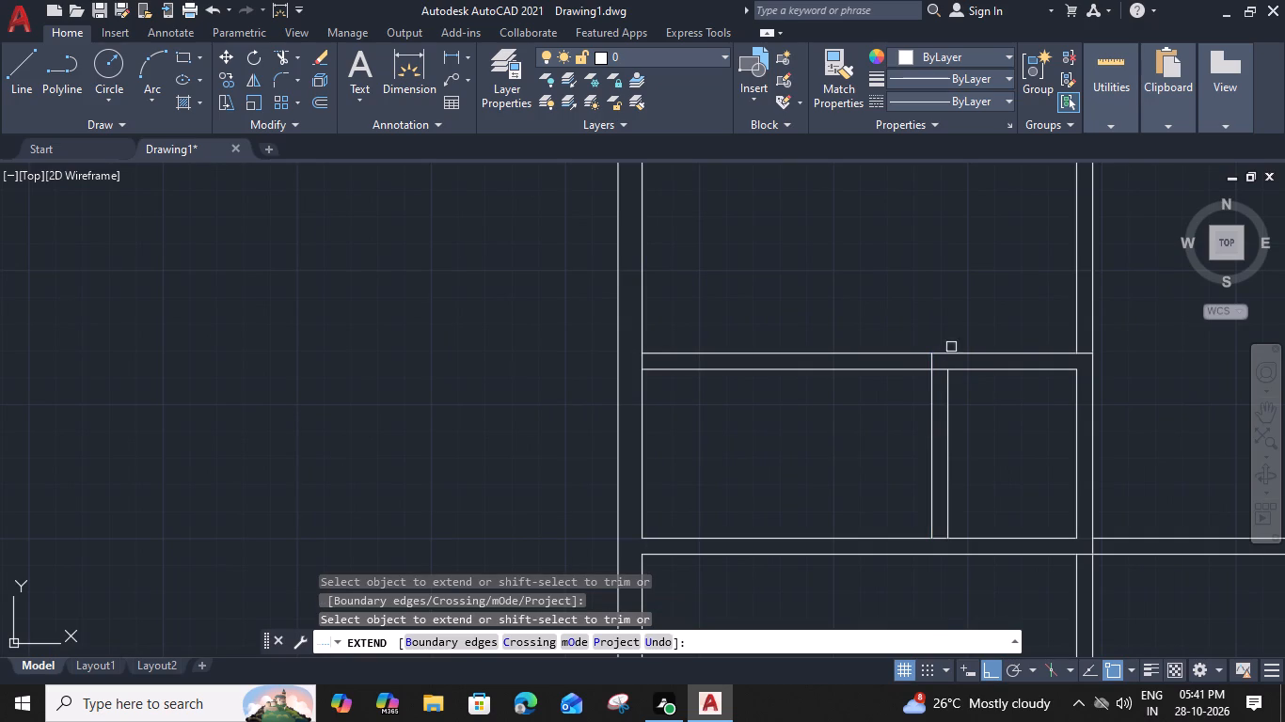
scroll(947, 362, "up", 1)
left_click(935, 377, "shift")
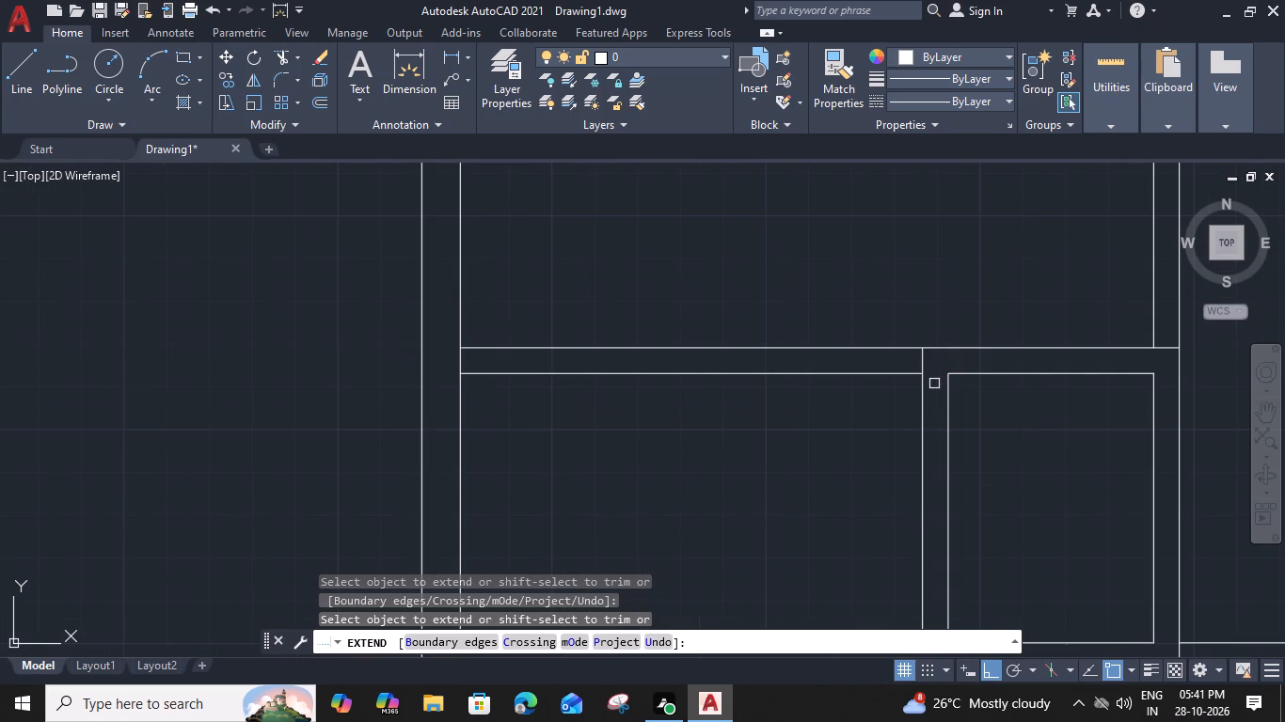
scroll(964, 469, "down", 2)
middle_click_drag(983, 485, 929, 404)
scroll(916, 472, "up", 2)
left_click(880, 440, "shift")
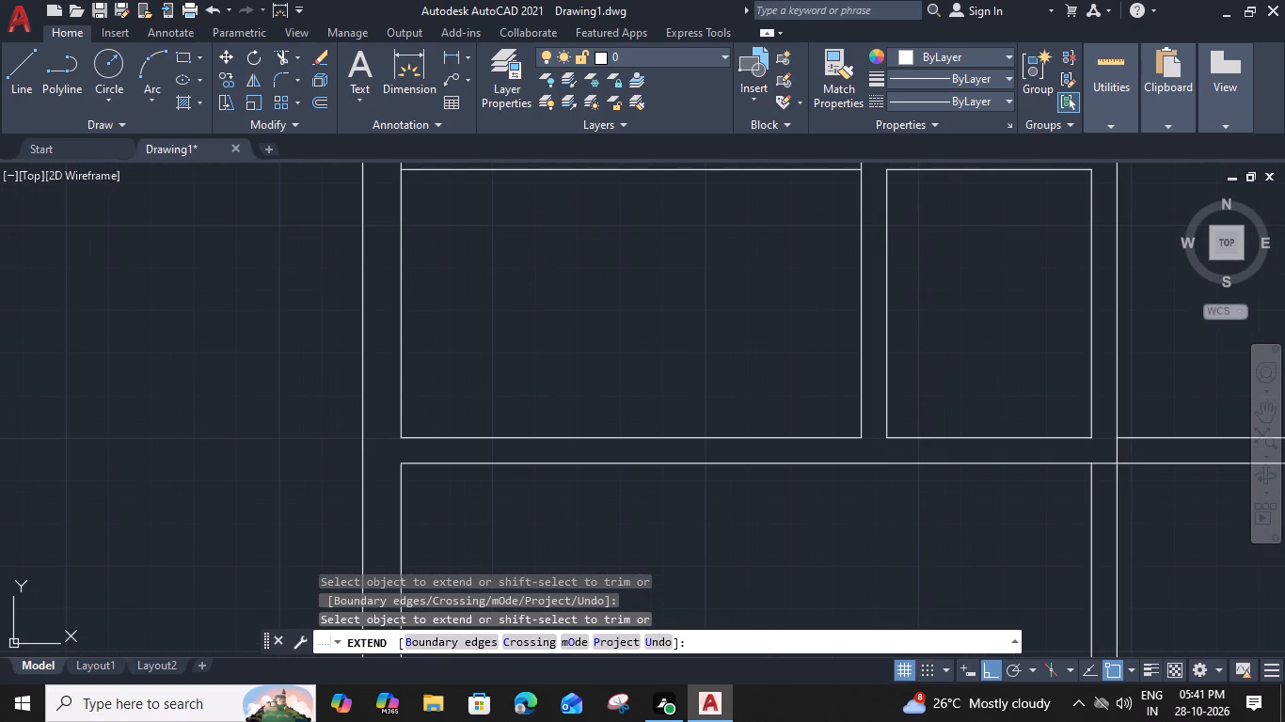
key("Escape")
Offset the central junction's short lines by 3": the lower one south along the central wall, the vertical one east into the cross wall.
scroll(928, 426, "down", 1)
scroll(1011, 476, "up", 2)
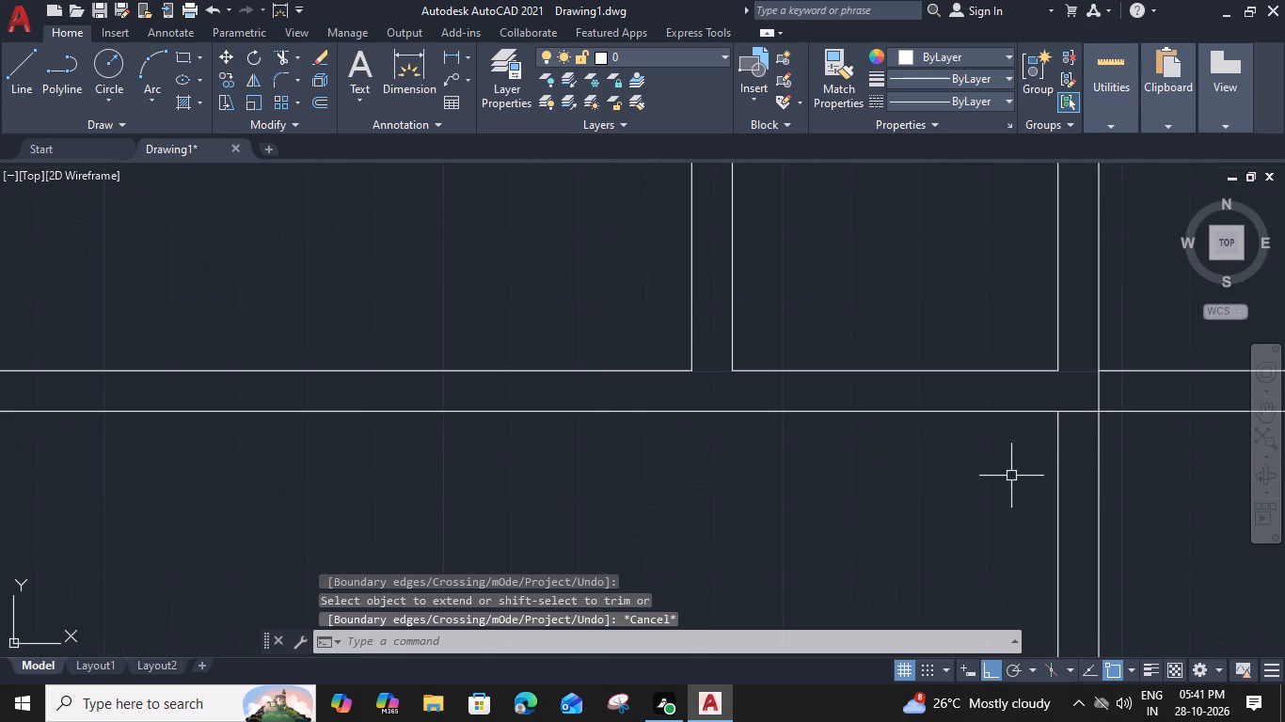
left_click(1083, 413)
key("o")
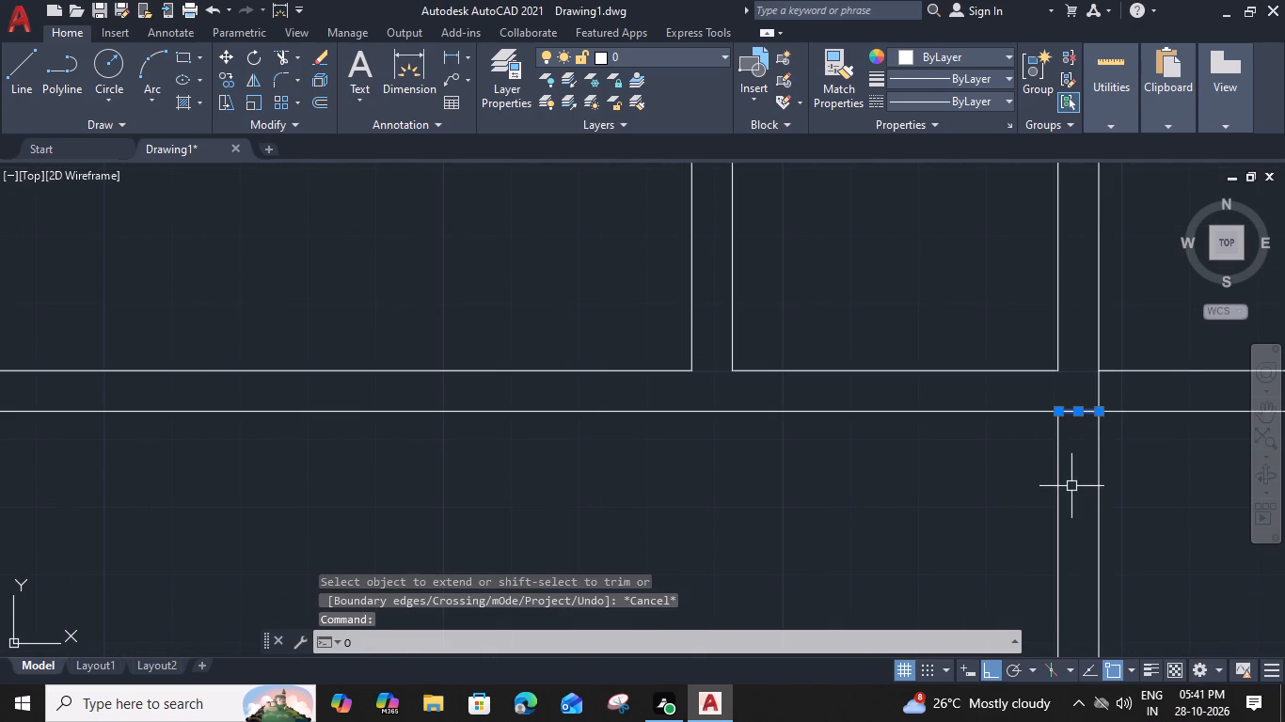
key("space")
key("3")
key("shift+quotedbl")
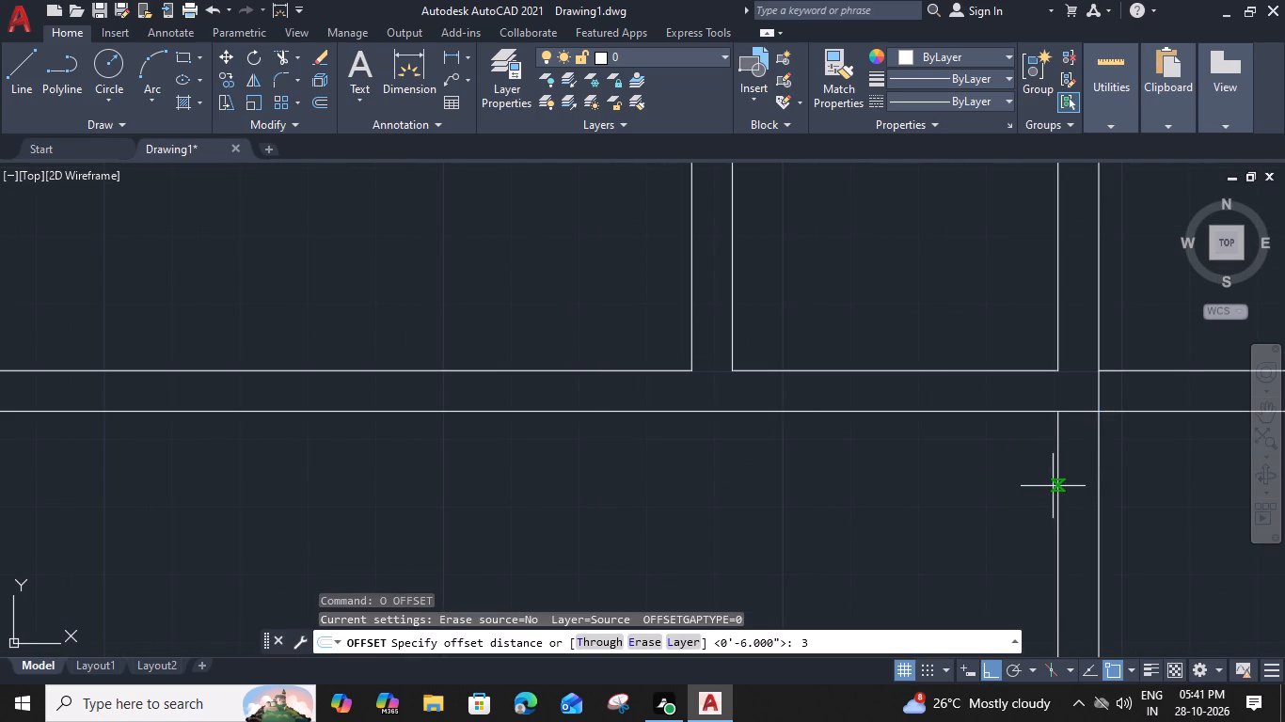
key("Return")
left_click(1059, 524)
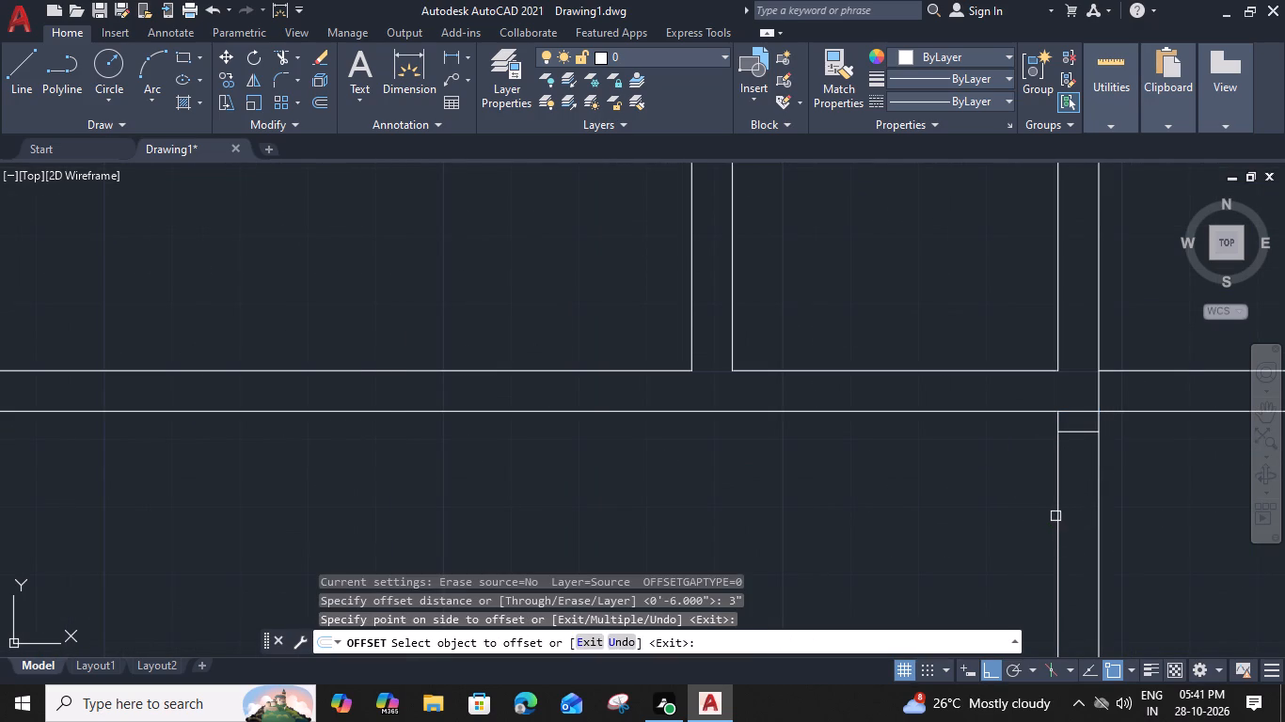
left_click(1103, 392)
left_click(1140, 406)
Offset the closing line at the west end of the cross wall above the narrow western room 3" to the east.
scroll(1137, 406, "down", 2)
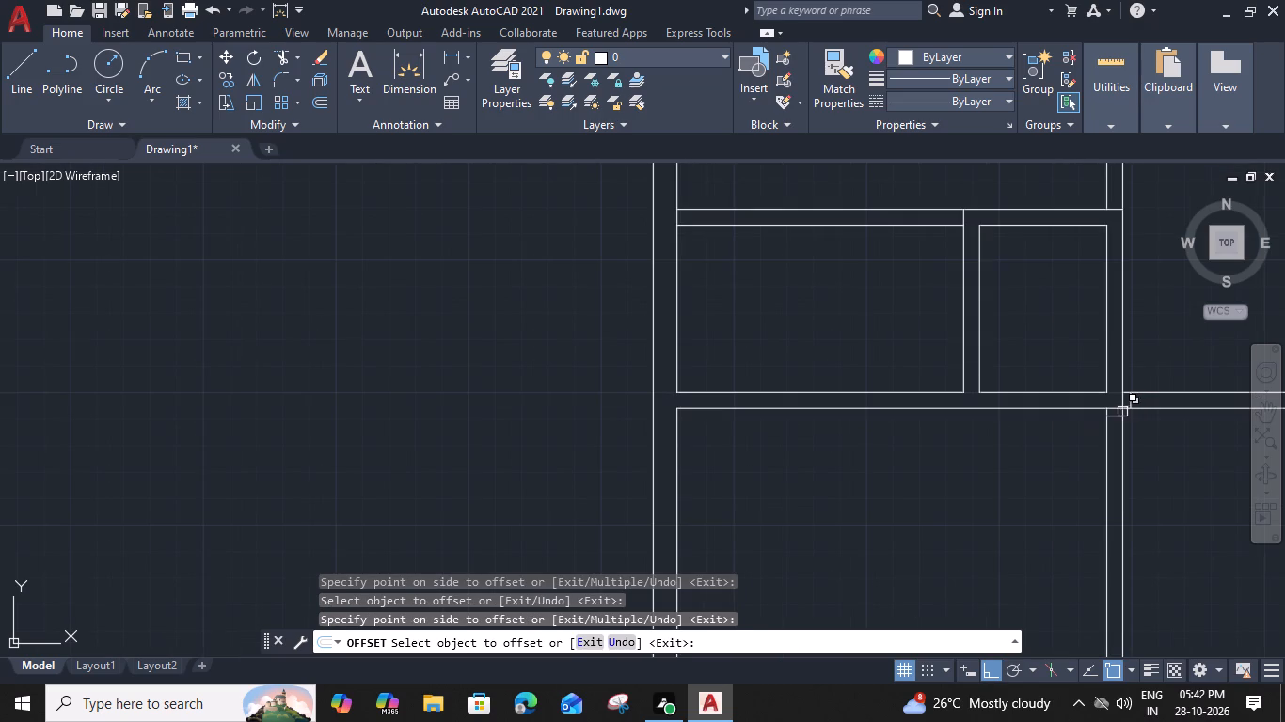
scroll(1064, 433, "down", 2)
middle_click_drag(1039, 439, 842, 441)
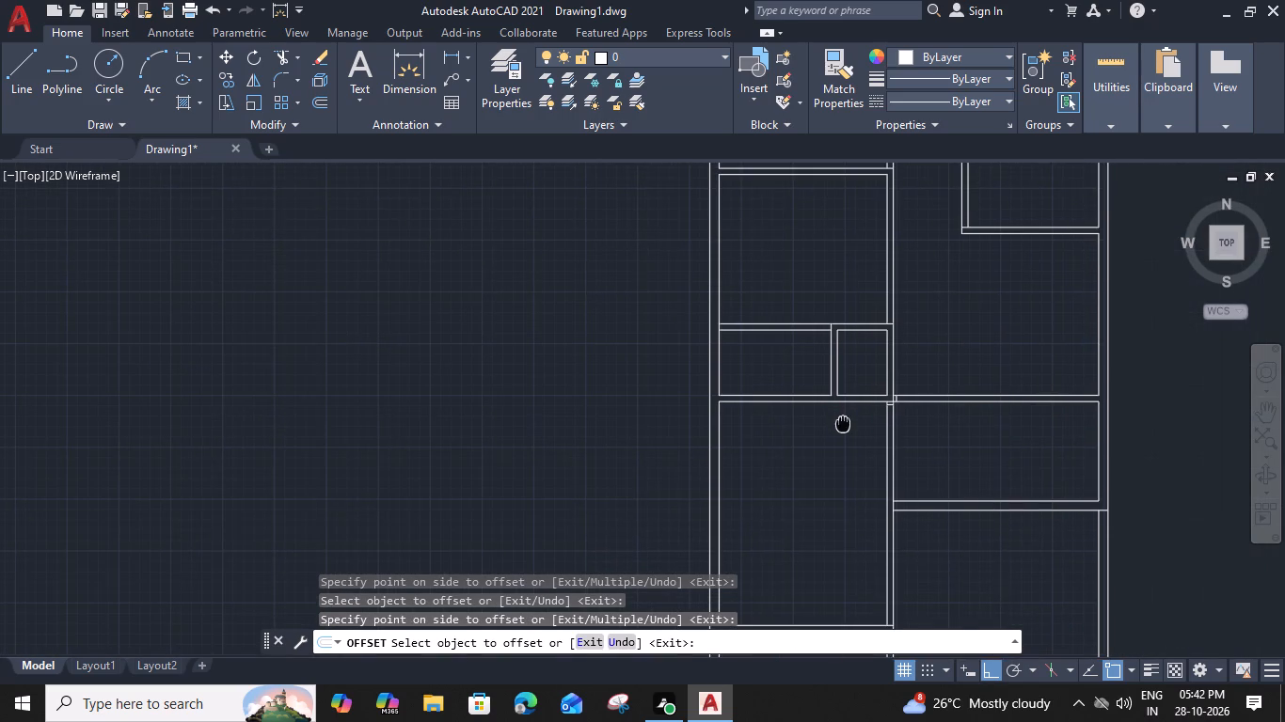
scroll(705, 358, "up", 2)
left_click(724, 343)
left_click(783, 345)
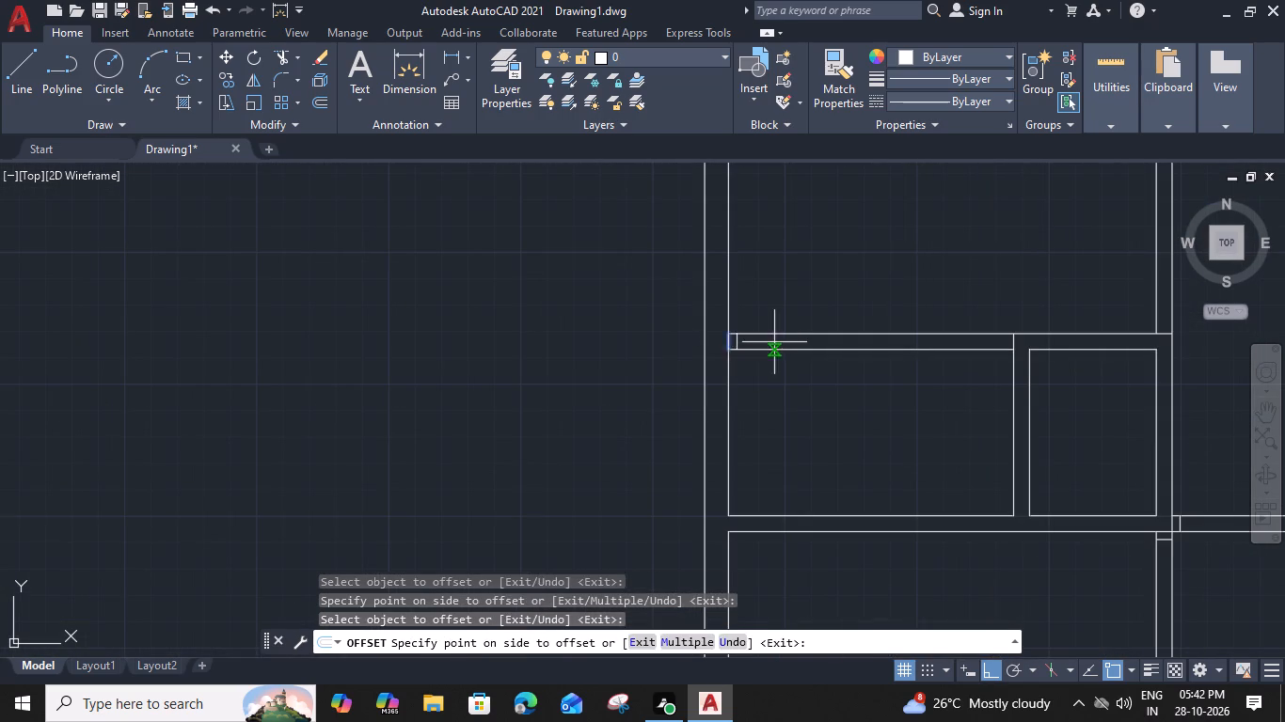
Offset the short lines where the central wall meets the two western cross walls above the narrow room 3" to the north.
scroll(789, 340, "down", 2)
middle_click_drag(900, 276, 886, 383)
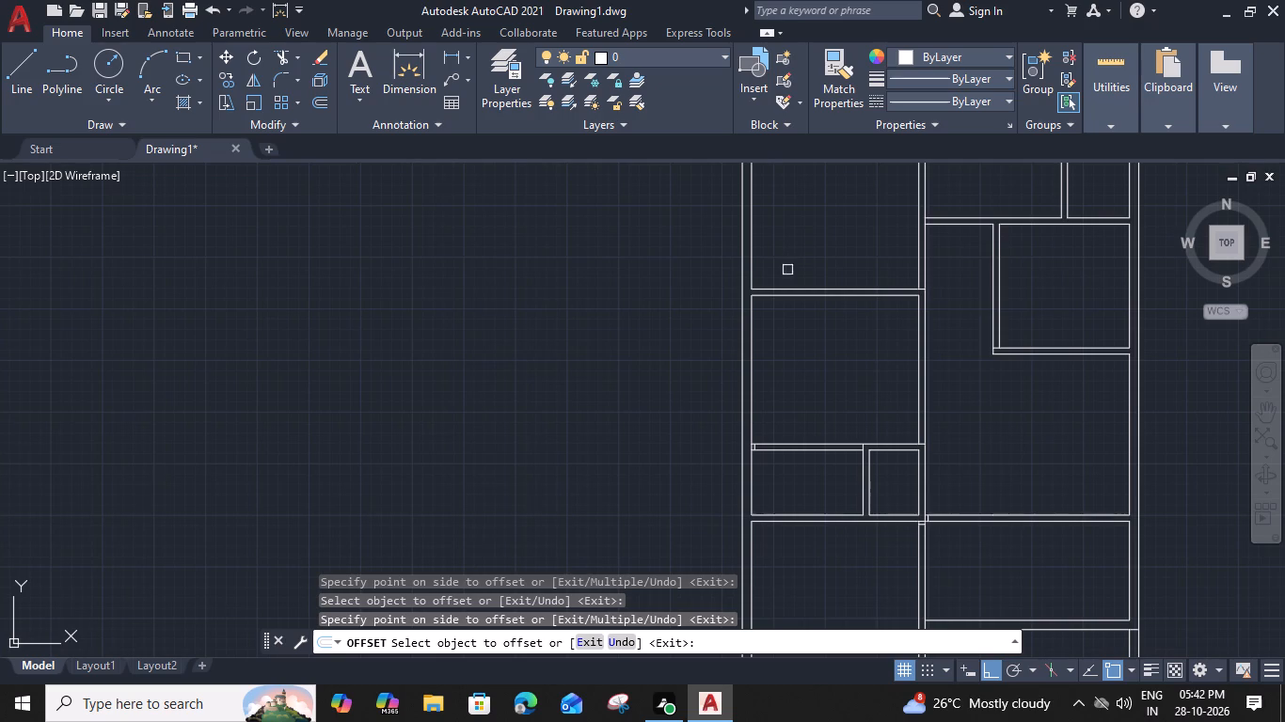
scroll(934, 292, "up", 3)
left_click(887, 274)
left_click(893, 220)
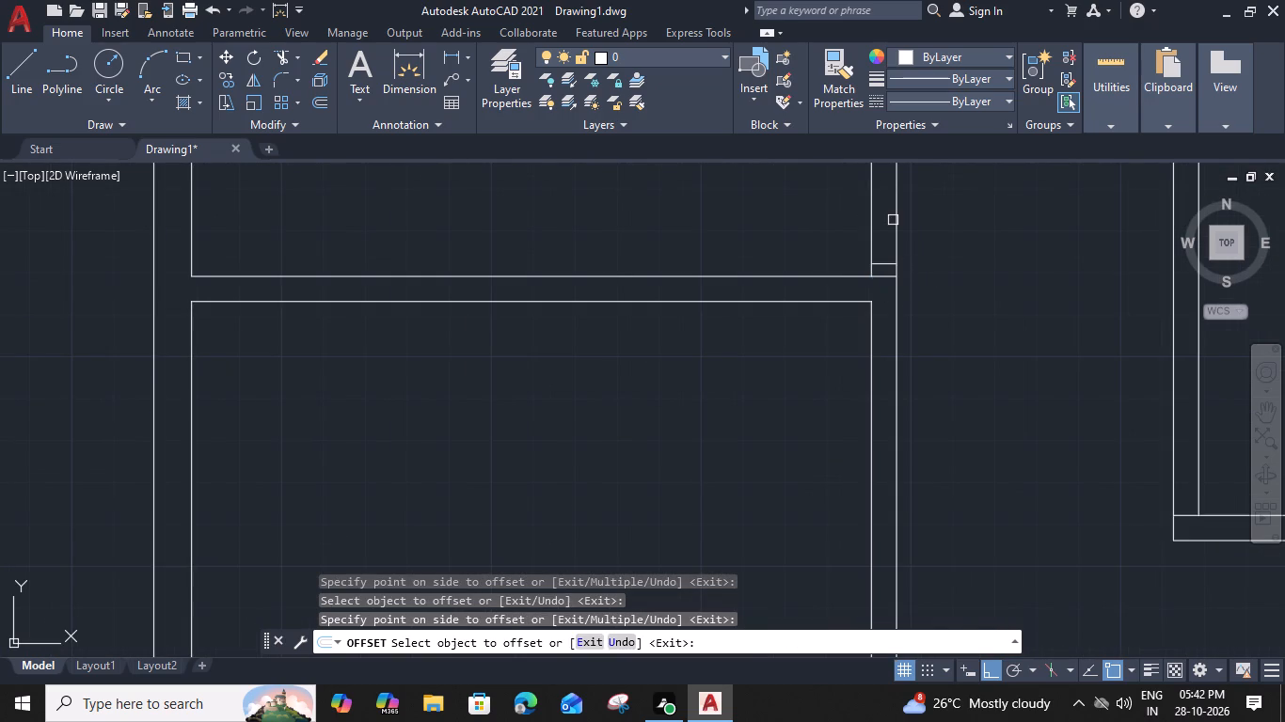
scroll(893, 220, "down", 3)
middle_click_drag(915, 403, 908, 435)
scroll(884, 425, "up", 3)
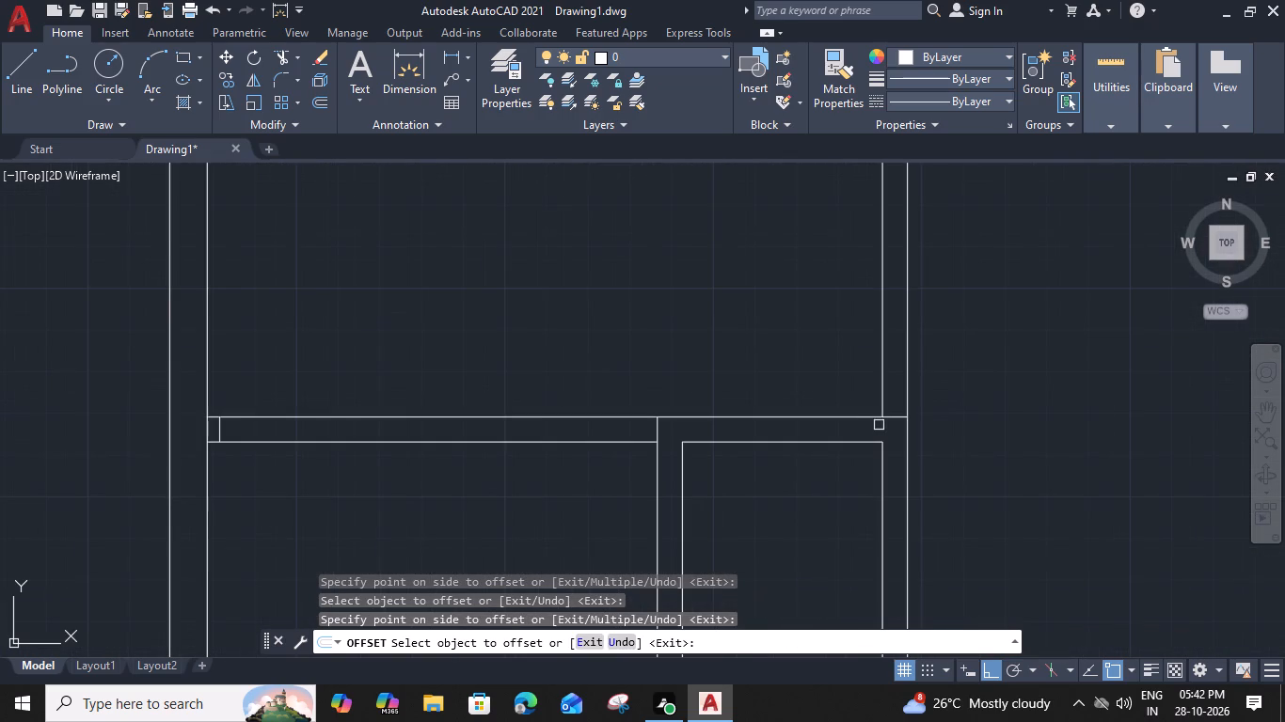
left_click_drag(893, 420, 894, 406)
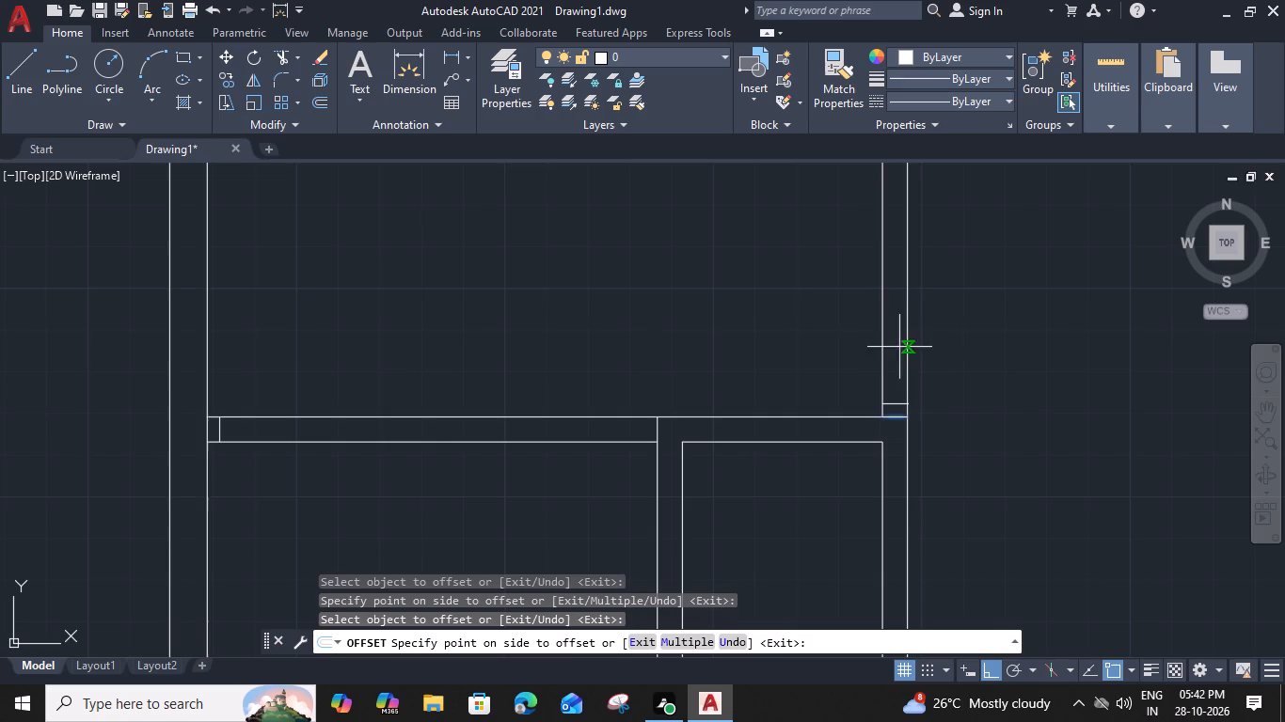
left_click(900, 317)
Offset the short line at the foot of the eastern L-shaped wall's vertical leg 3" to the north.
scroll(900, 317, "down", 2)
middle_click_drag(944, 255, 864, 458)
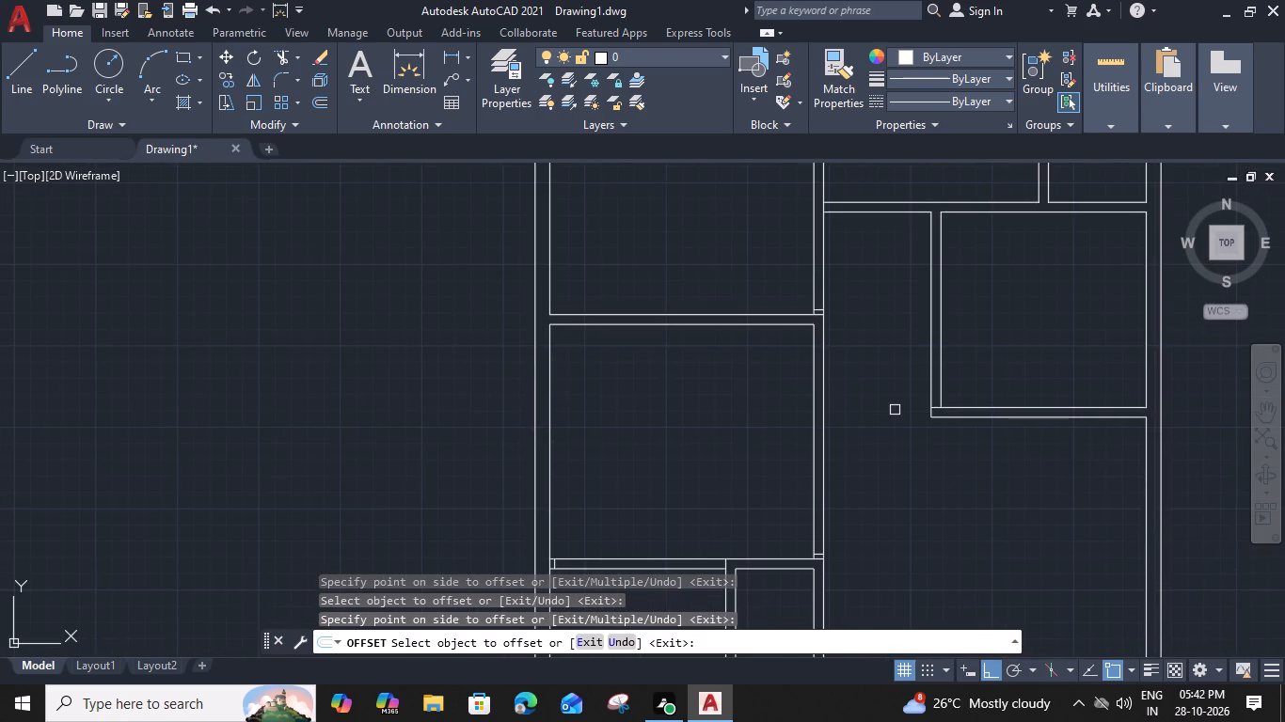
scroll(914, 399, "up", 2)
left_click(970, 415)
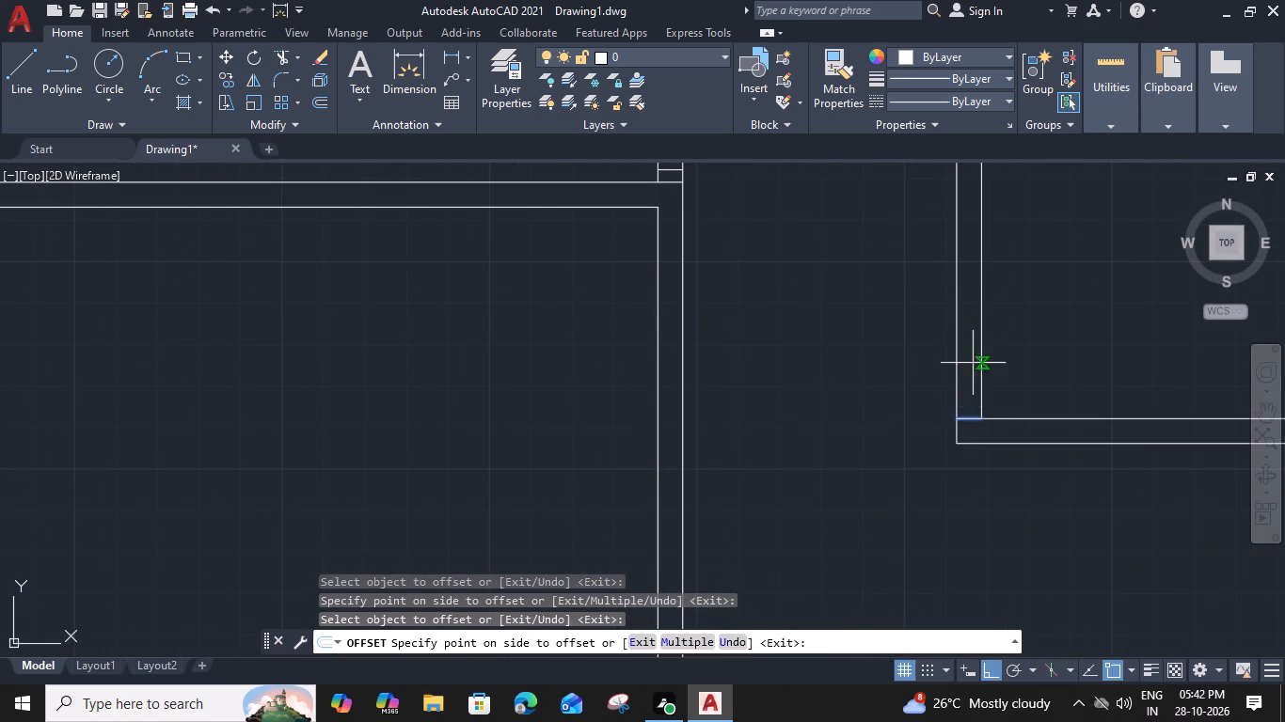
left_click(973, 360)
Offset the closing line at the west end of the cross wall above the L-shaped wall 3" to the east.
scroll(973, 360, "down", 3)
middle_click_drag(1079, 312, 1048, 479)
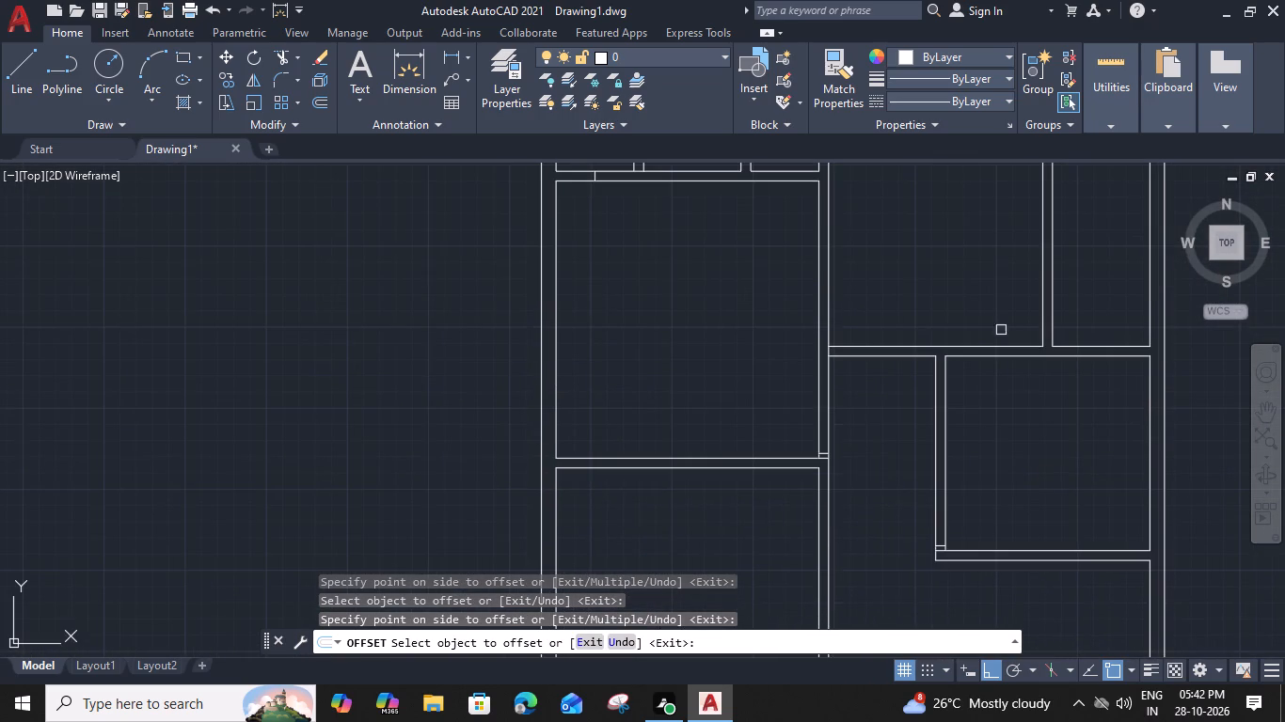
scroll(821, 346, "up", 3)
left_click(852, 360)
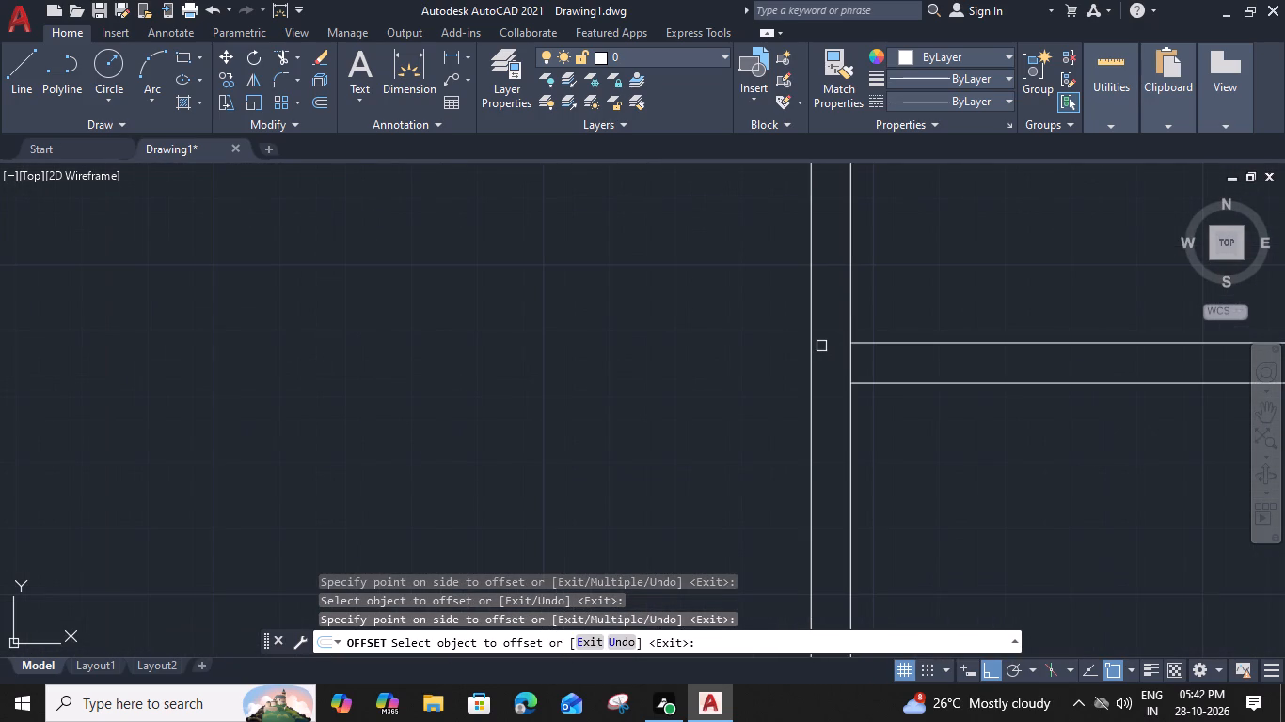
left_click(928, 361)
Offset the 3" line in the central wall at the upper western cross wall another 3" to the north.
scroll(925, 369, "down", 2)
scroll(864, 498, "up", 2)
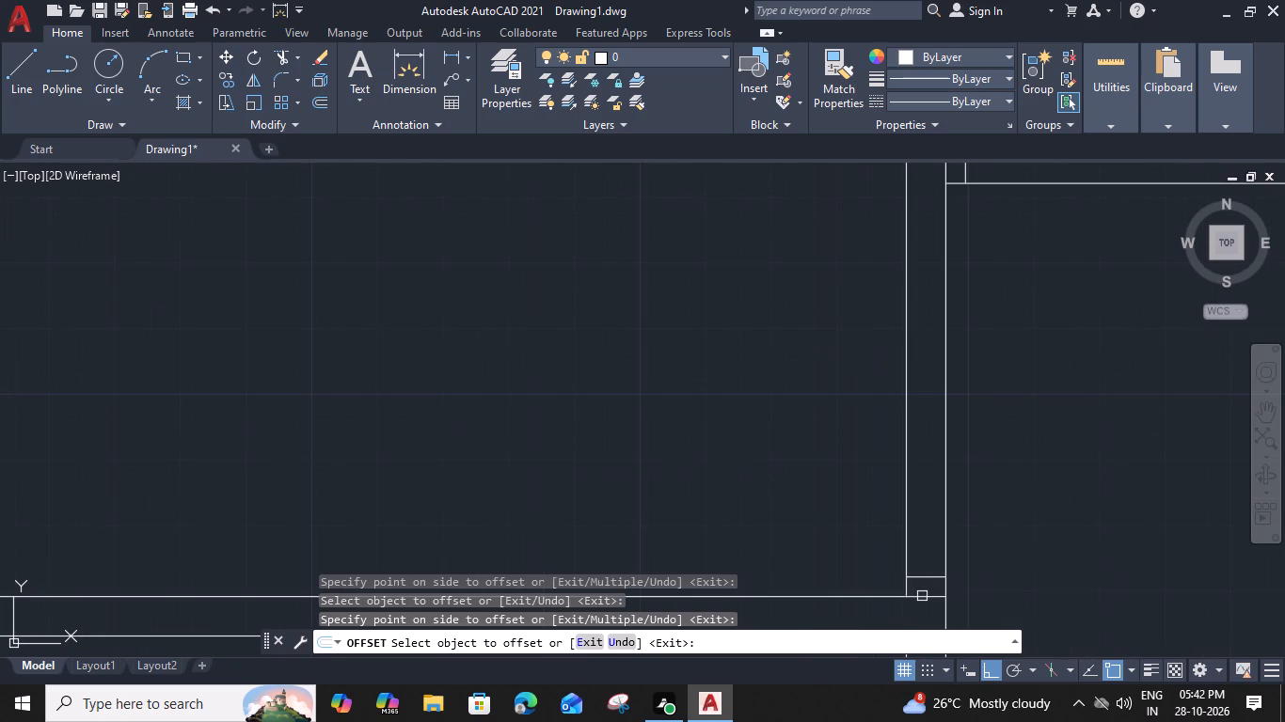
left_click(919, 576)
left_click(928, 475)
Offset the short line at the foot of the western partition between the northwestern rooms 3" to the north.
scroll(928, 474, "down", 2)
middle_click_drag(682, 269, 682, 274)
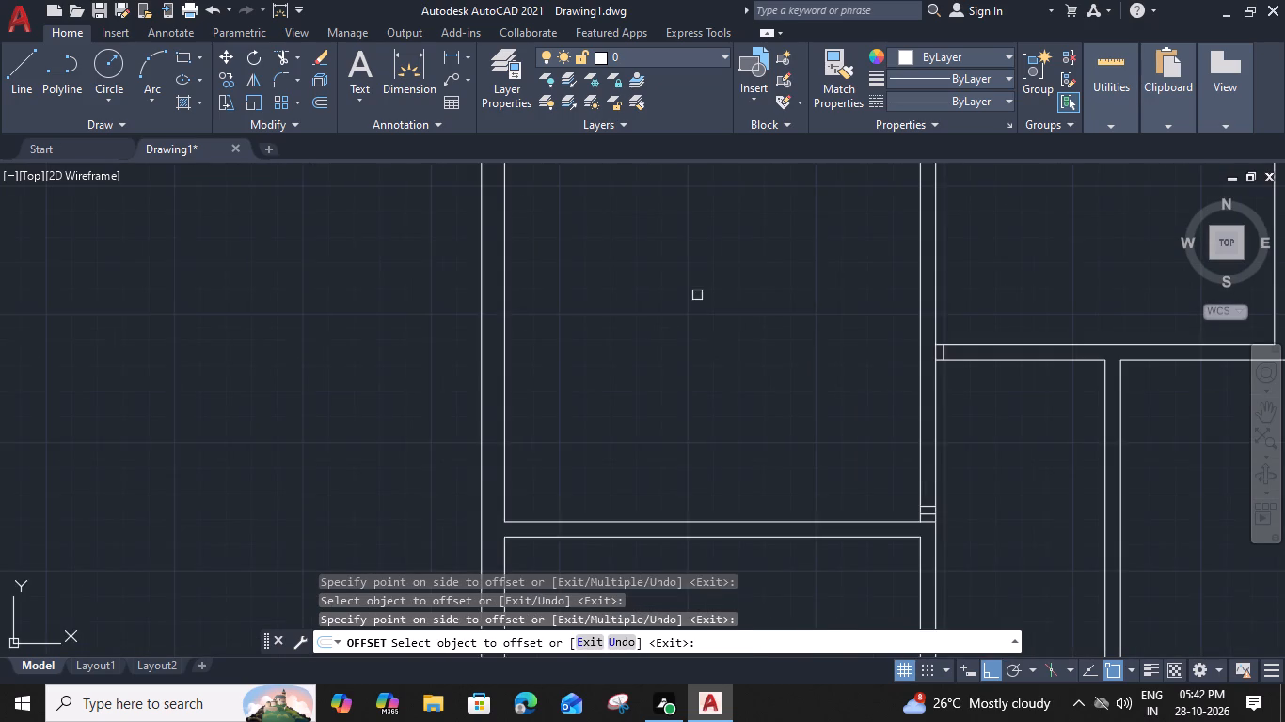
middle_click_drag(682, 274, 744, 572)
scroll(695, 351, "up", 1)
left_click(699, 378)
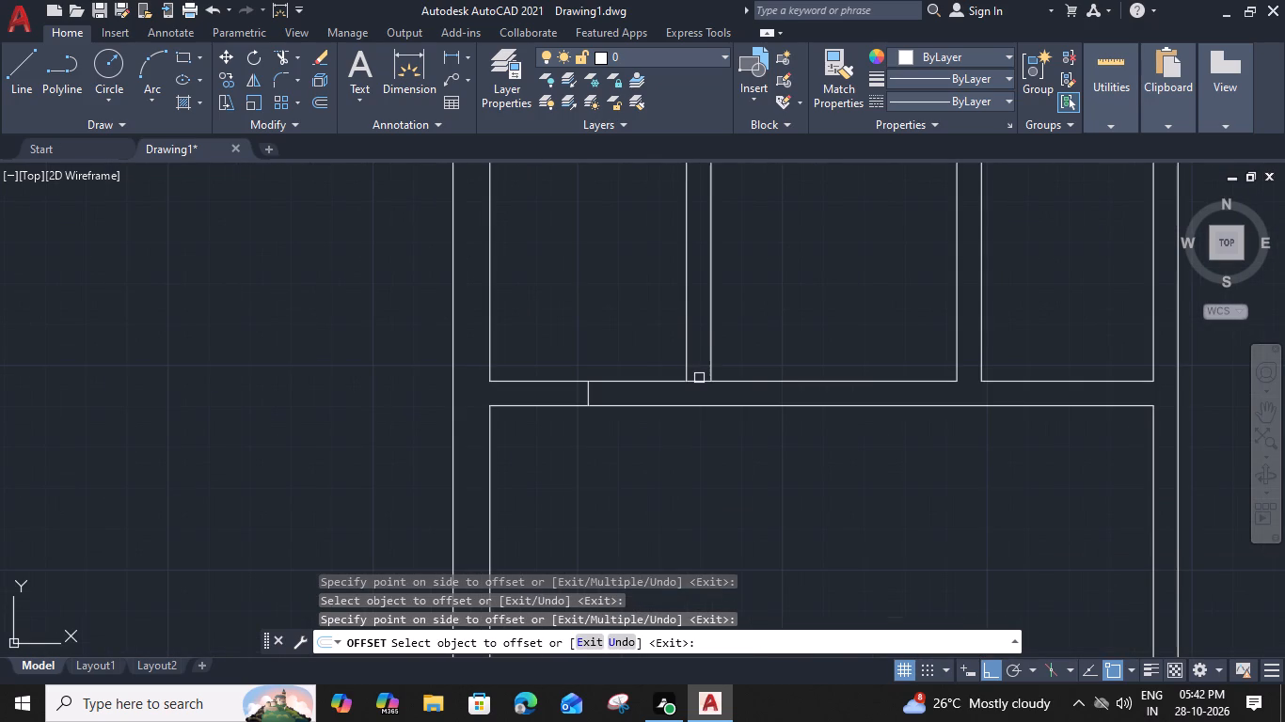
left_click(703, 315)
Offset the closing line at the west end of the cross wall between the small northeastern rooms 3" to the east.
scroll(703, 314, "down", 3)
scroll(933, 318, "up", 4)
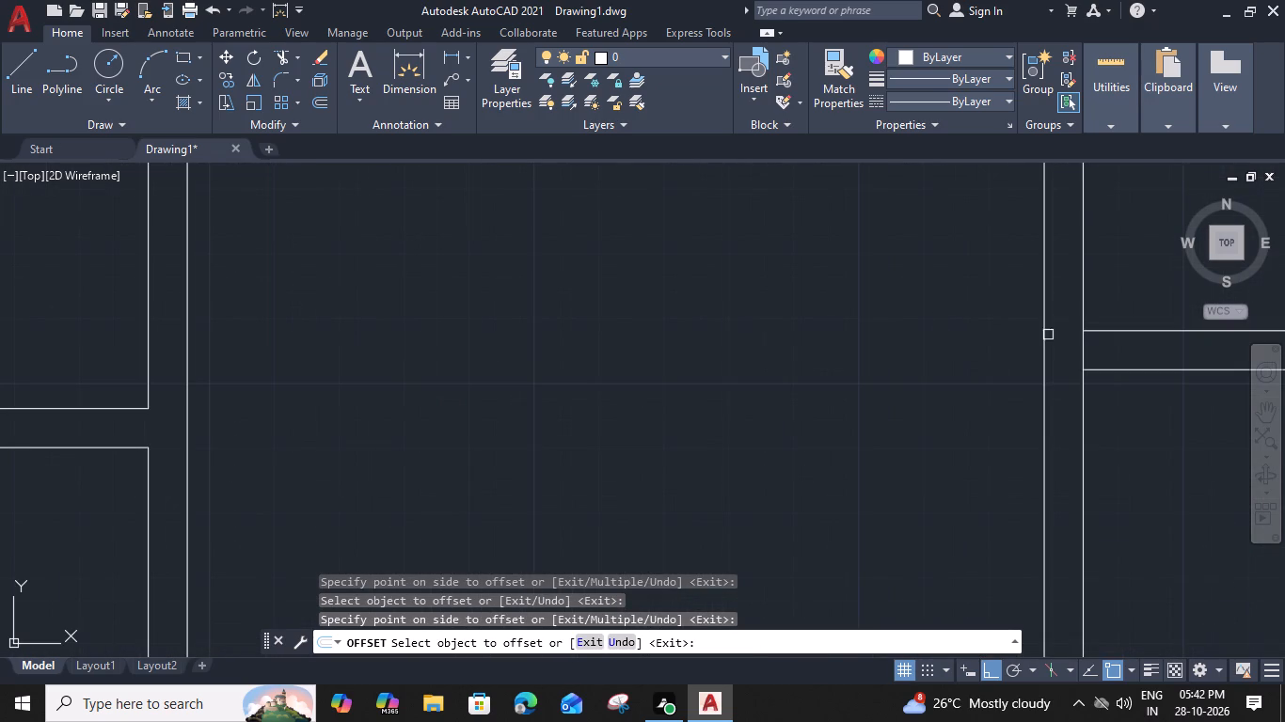
left_click(1082, 353)
left_click(1162, 348)
Offset the short line at the north end of the wall beside the small northeastern rooms 3" to the south.
scroll(1118, 340, "down", 3)
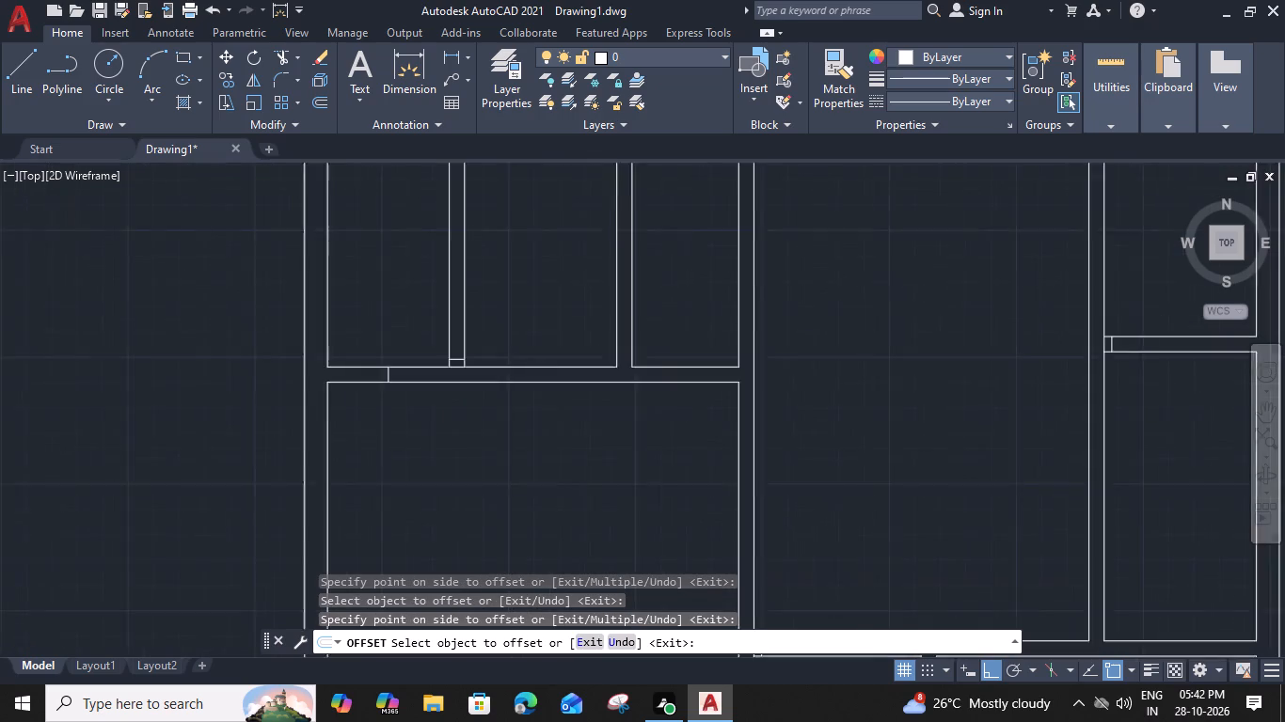
middle_click_drag(1111, 262, 932, 359)
scroll(929, 315, "up", 2)
left_click(920, 329)
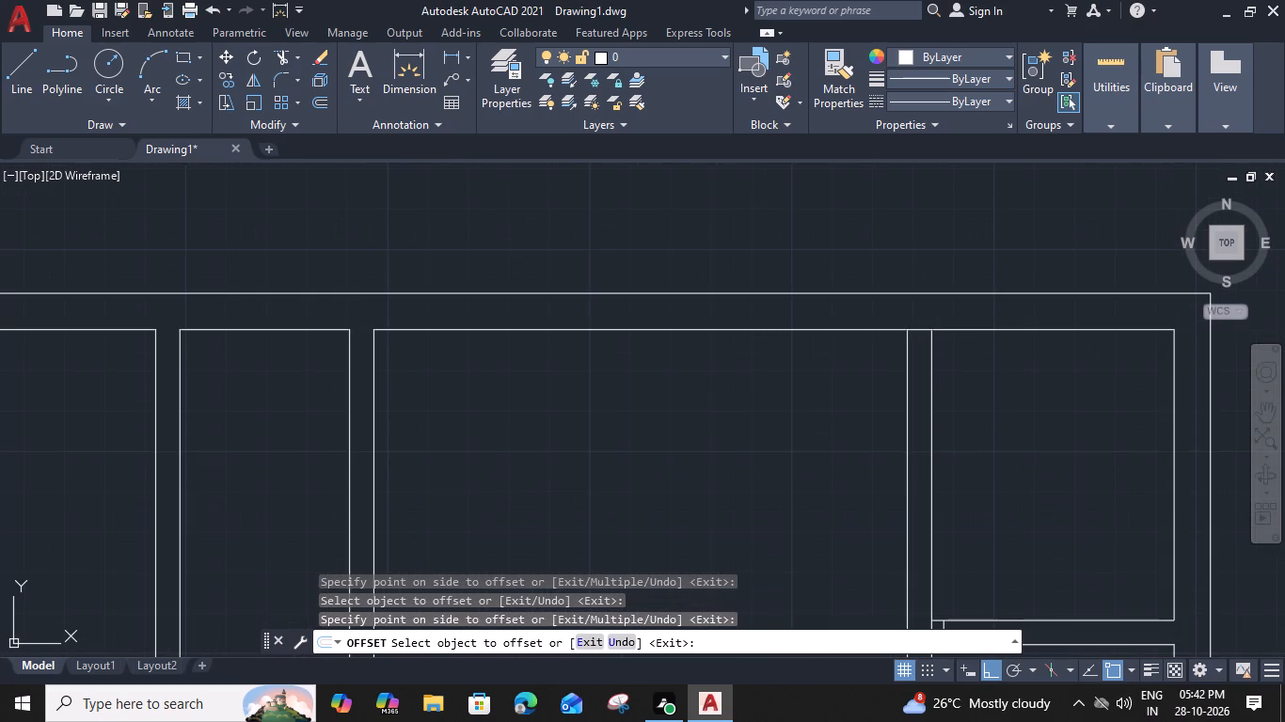
left_click(912, 423)
Offset the closing line at the west end of the thicker eastern cross wall south of the central junction 3" to the east.
scroll(912, 418, "down", 2)
middle_click_drag(964, 503, 991, 268)
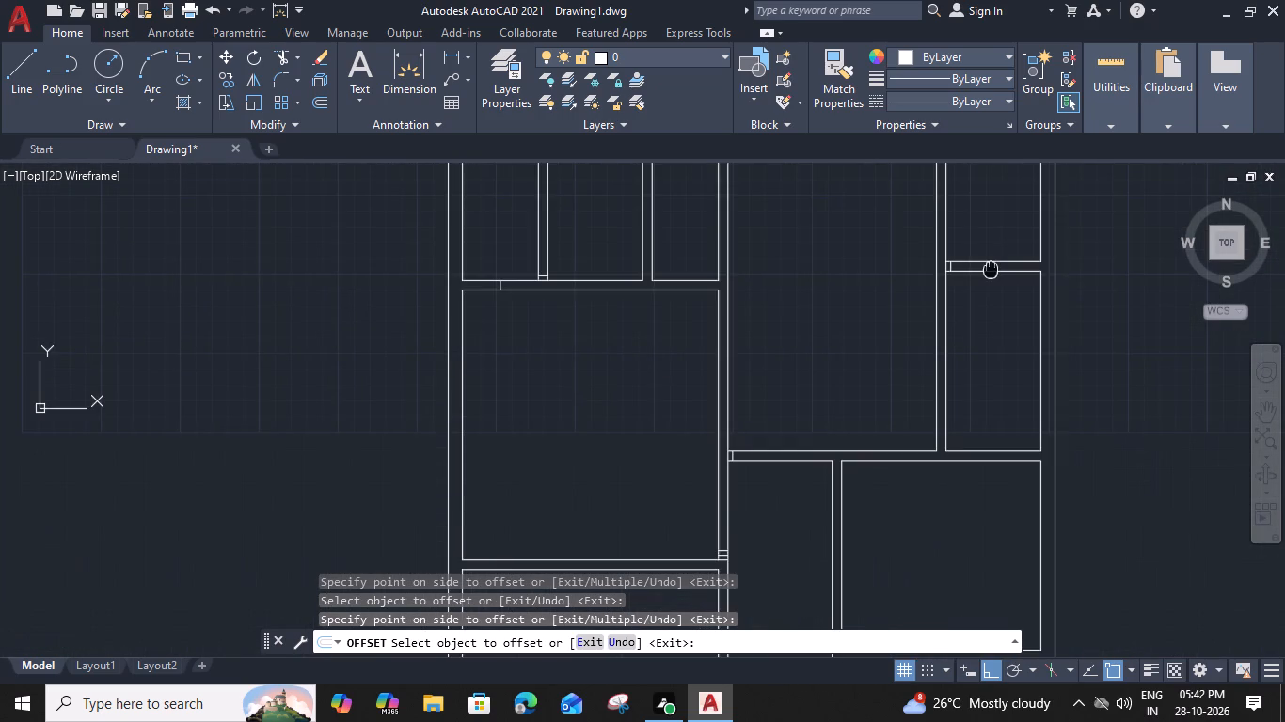
middle_click_drag(934, 447, 950, 243)
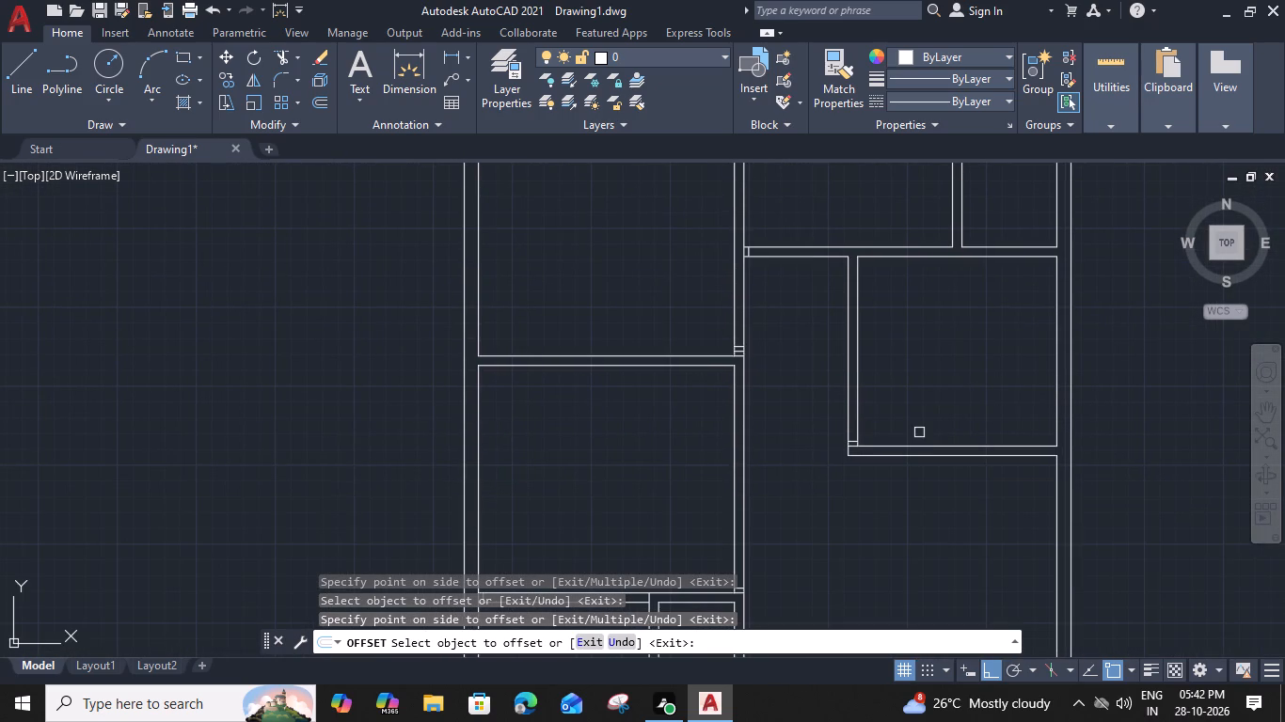
middle_click_drag(857, 484, 880, 127)
scroll(769, 513, "up", 2)
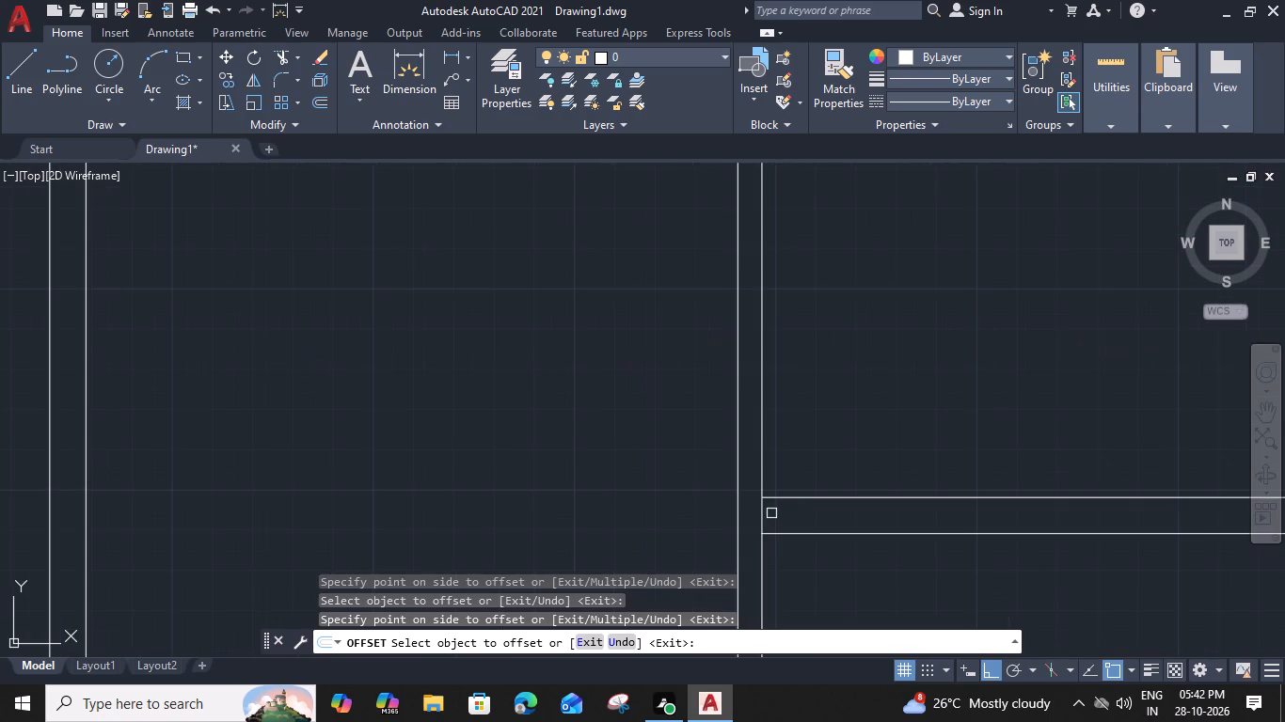
left_click_drag(760, 509, 773, 510)
left_click(814, 526)
key("Escape")
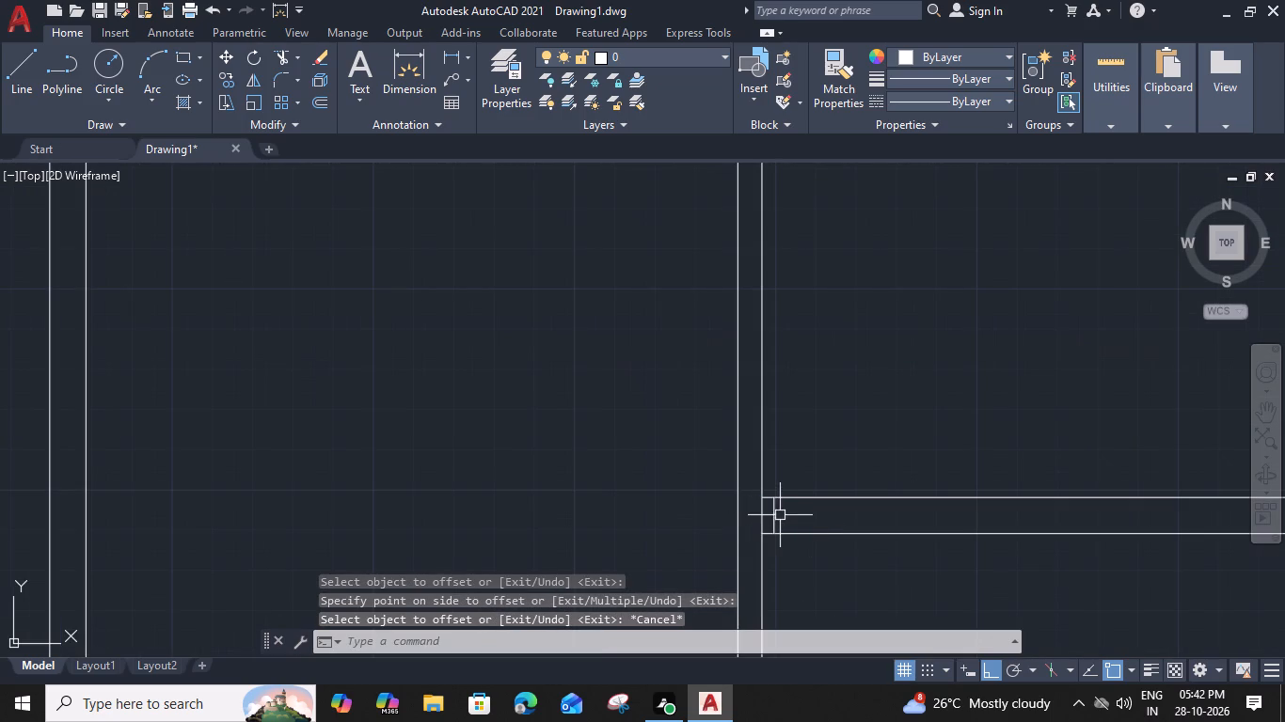
Offset the 3" line in the thicker eastern cross wall 2' to the east, and offset the resulting line another 2' east.
left_click(780, 515)
left_click(766, 520)
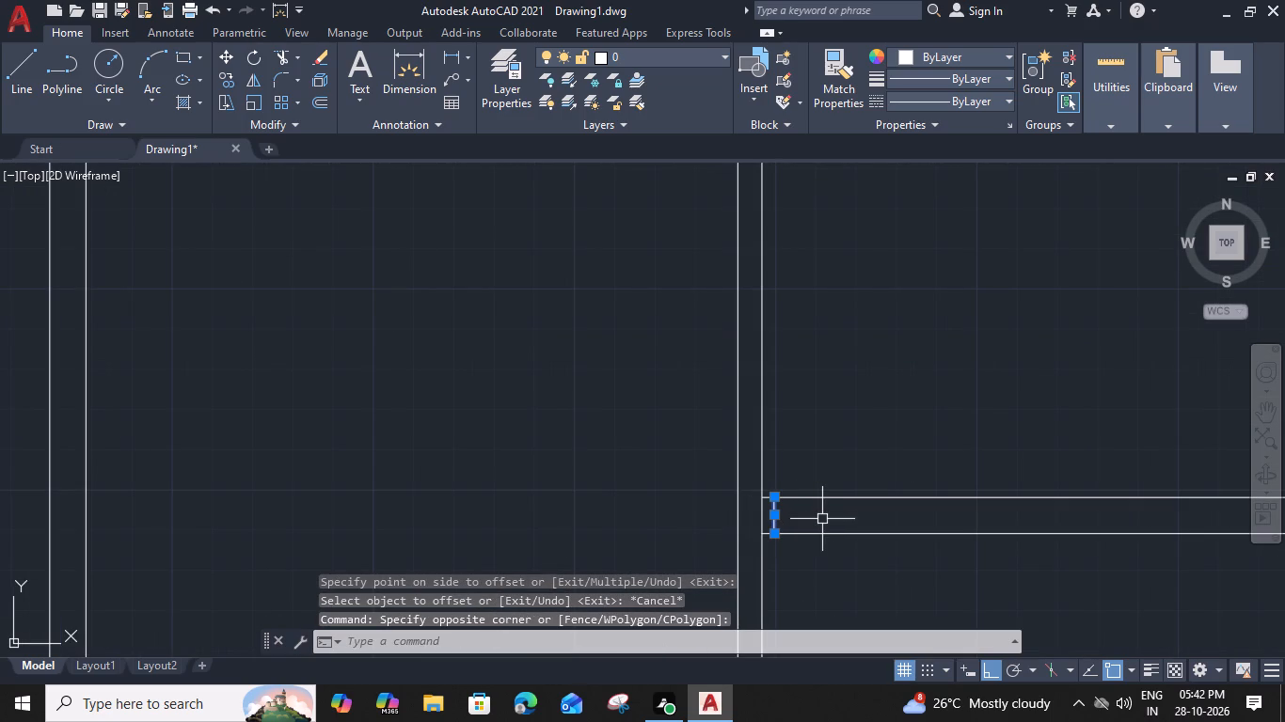
type("O")
key("space")
key("2")
type("'")
key("space")
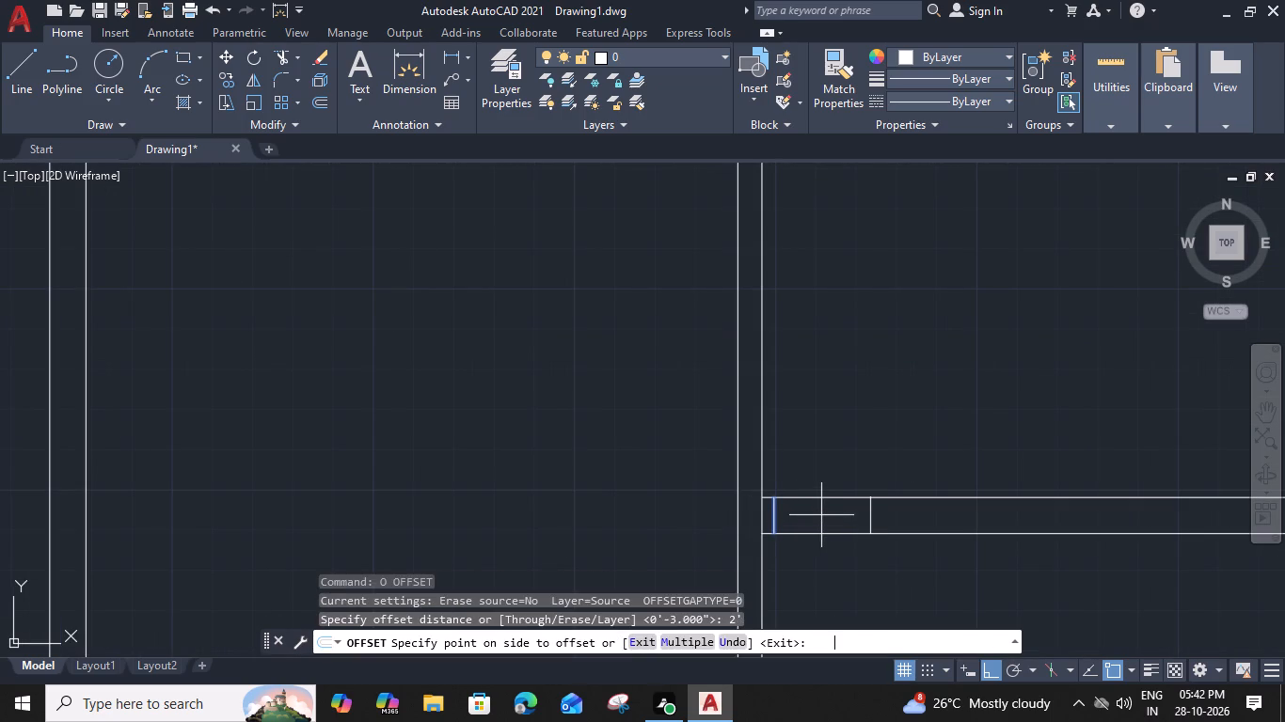
left_click(849, 521)
left_click(867, 523)
left_click(917, 529)
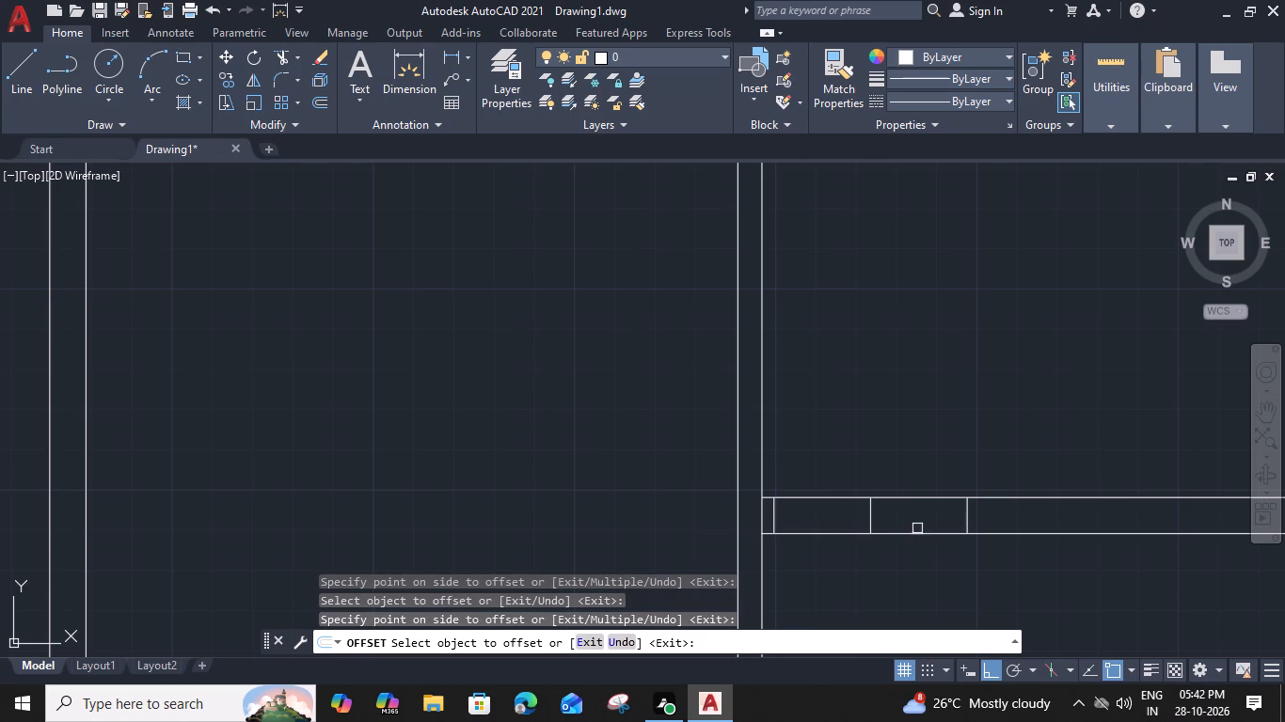
Offset the 3" line in the eastern cross wall at the central junction 2' east, and offset the resulting line another 2' east.
scroll(838, 308, "down", 1)
middle_click_drag(847, 275, 824, 442)
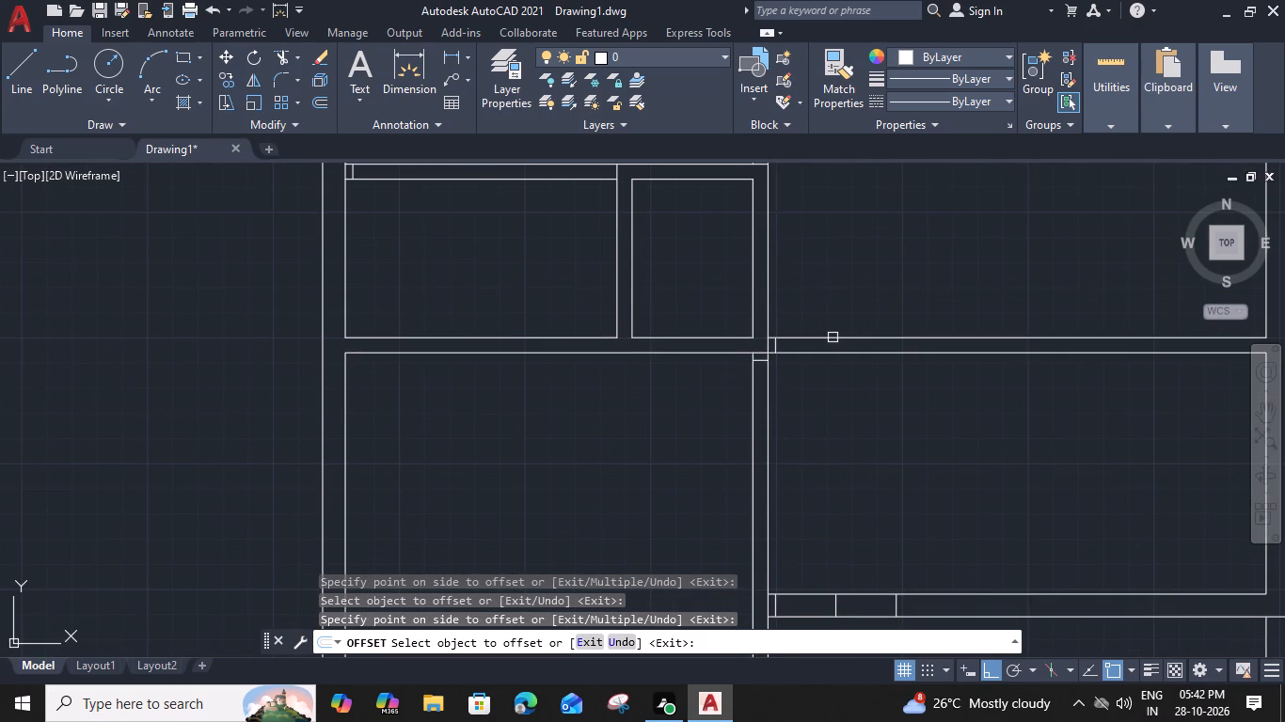
scroll(821, 337, "up", 2)
left_click(702, 351)
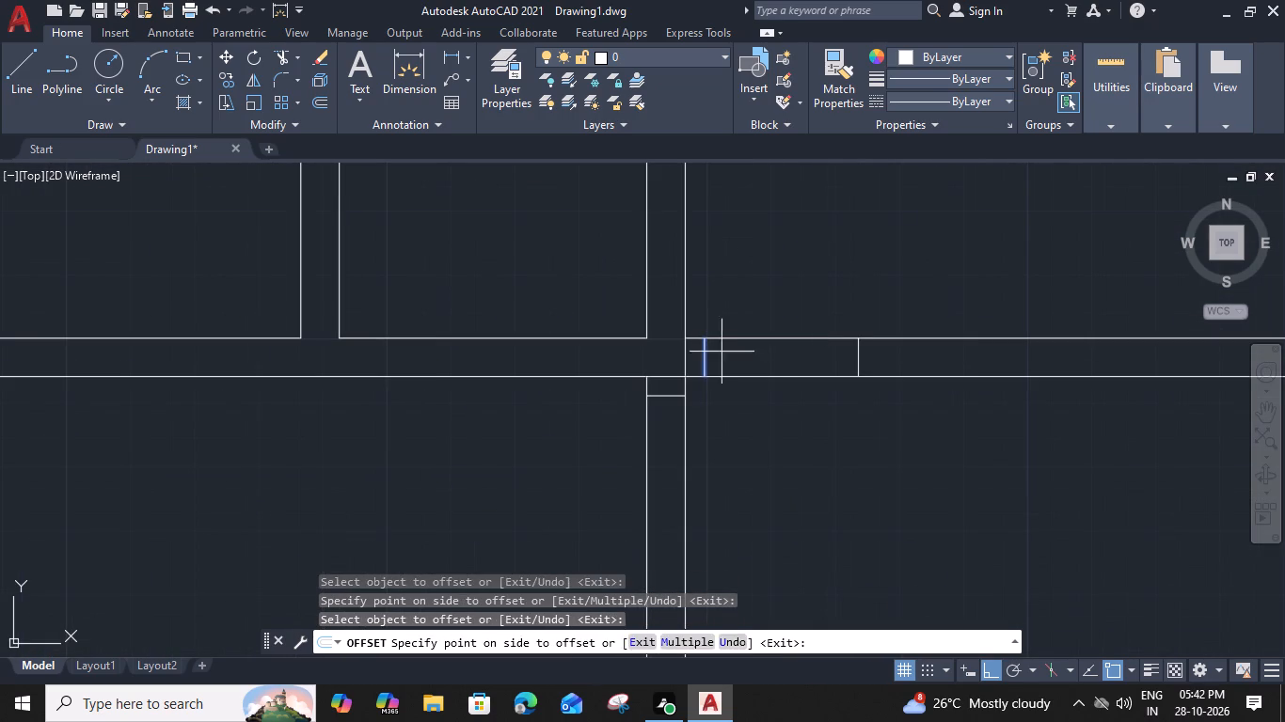
left_click(777, 368)
left_click(859, 363)
left_click(927, 382)
key("Escape")
Offset the 3" line in the central wall just below the central junction 3' to the south.
scroll(919, 343, "down", 2)
scroll(819, 378, "up", 1)
left_click(822, 356)
type("O 3'")
key("space")
left_click(818, 455)
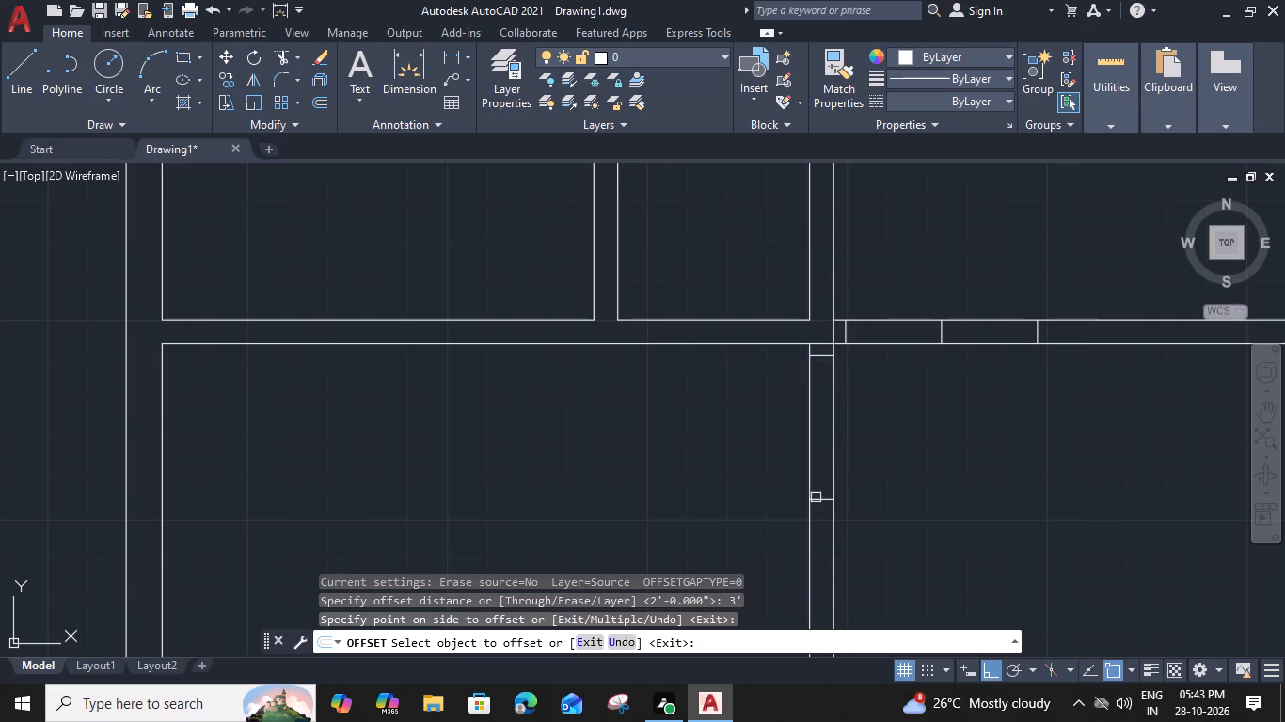
Offset the short line where the central wall meets the large southwestern room's south wall 3" to the north.
middle_click_drag(822, 504, 831, 290)
scroll(840, 451, "down", 1)
middle_click_drag(842, 433, 854, 236)
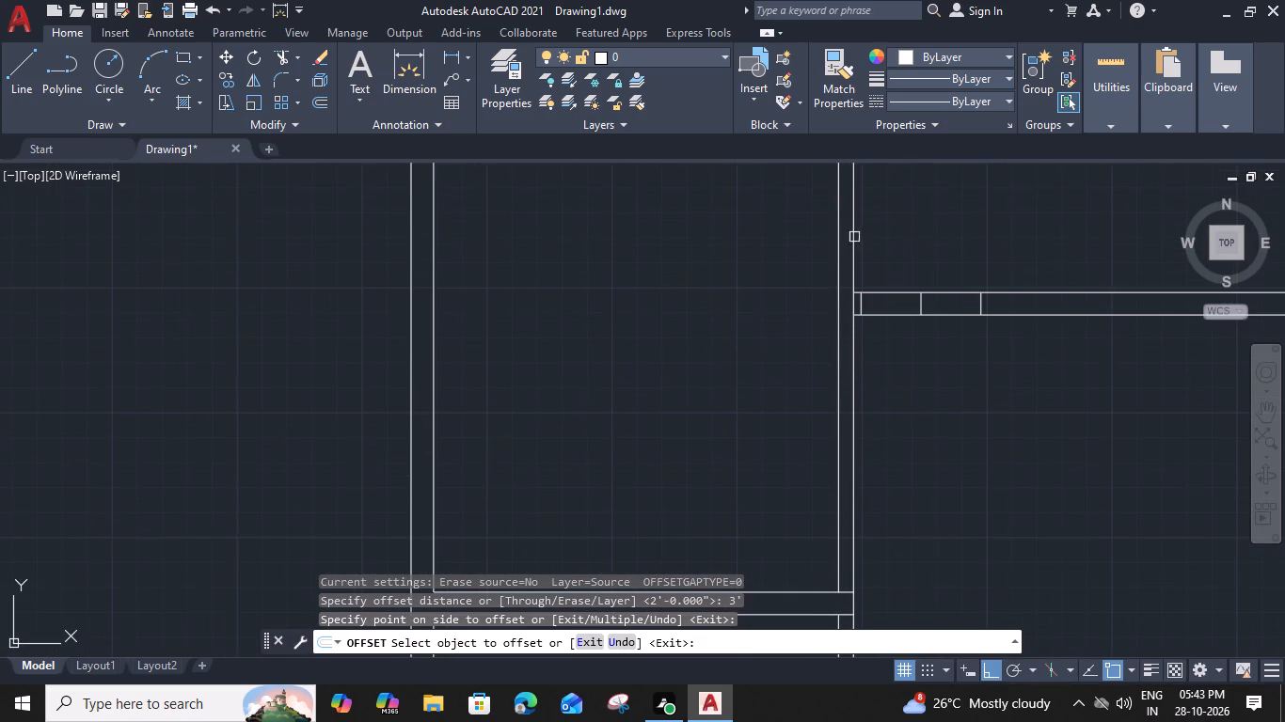
key("Escape")
left_click(845, 595)
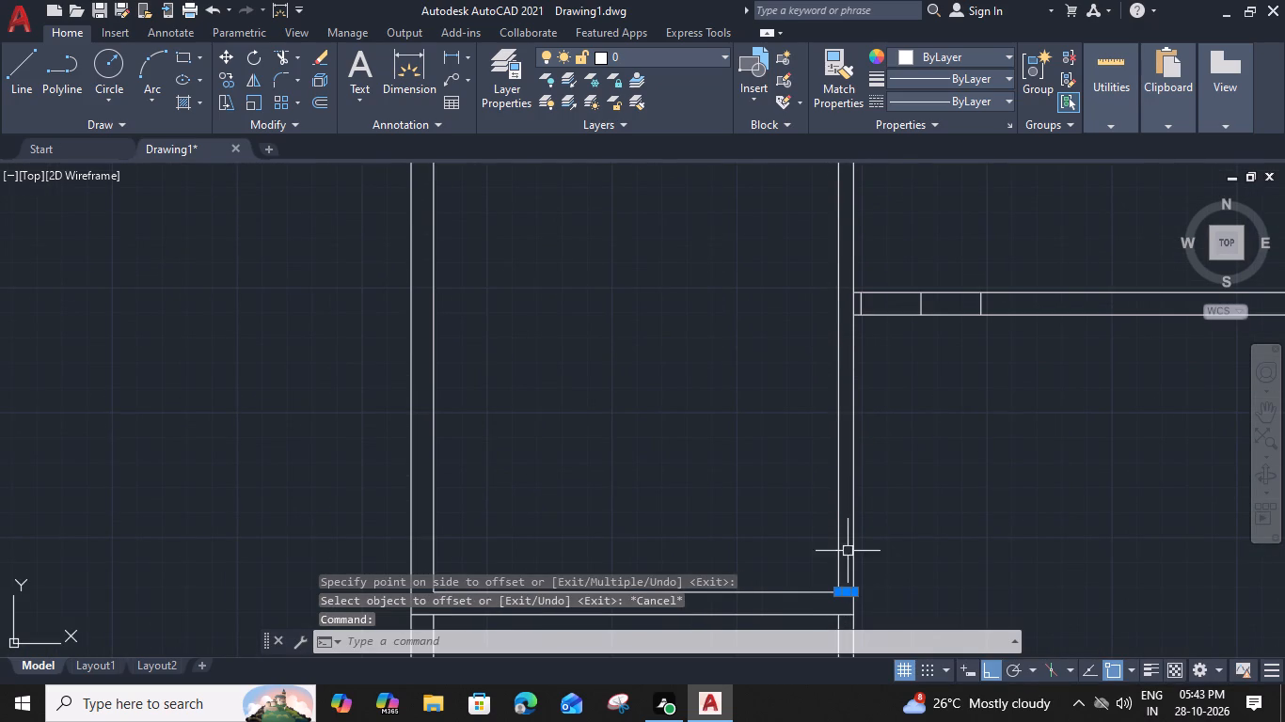
key("o")
key("space")
type("3\"")
key("Return")
left_click(842, 519)
key("Escape")
Offset the 3" line at the central wall's end in the large southwestern room 3' to the north.
scroll(843, 586, "up", 1)
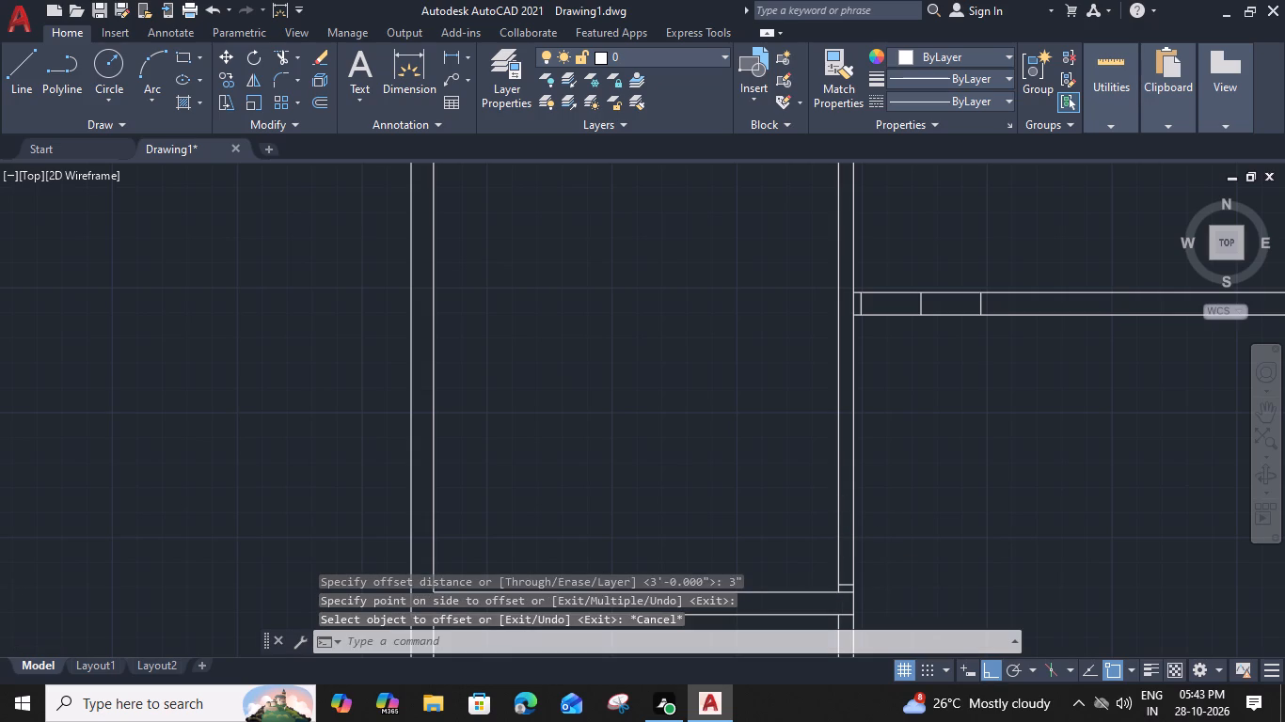
left_click(843, 586)
type("O")
key("space")
key("3")
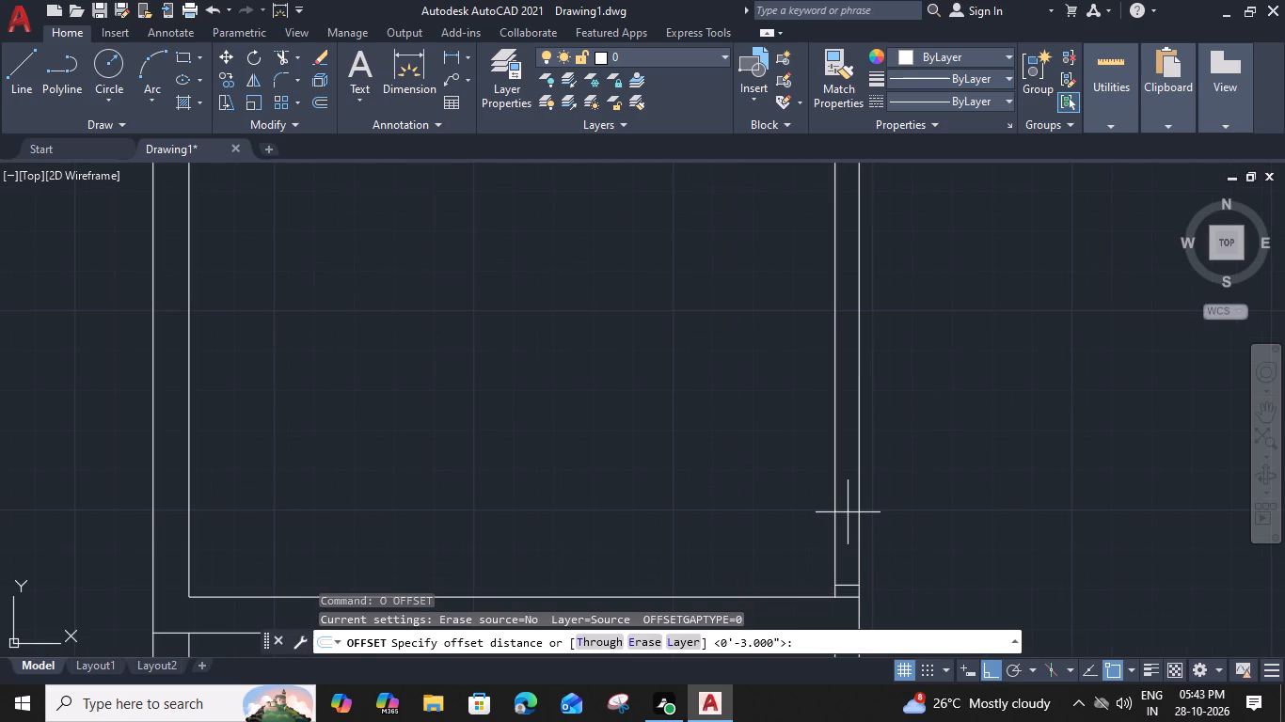
key("apostrophe")
key("space")
left_click(844, 463)
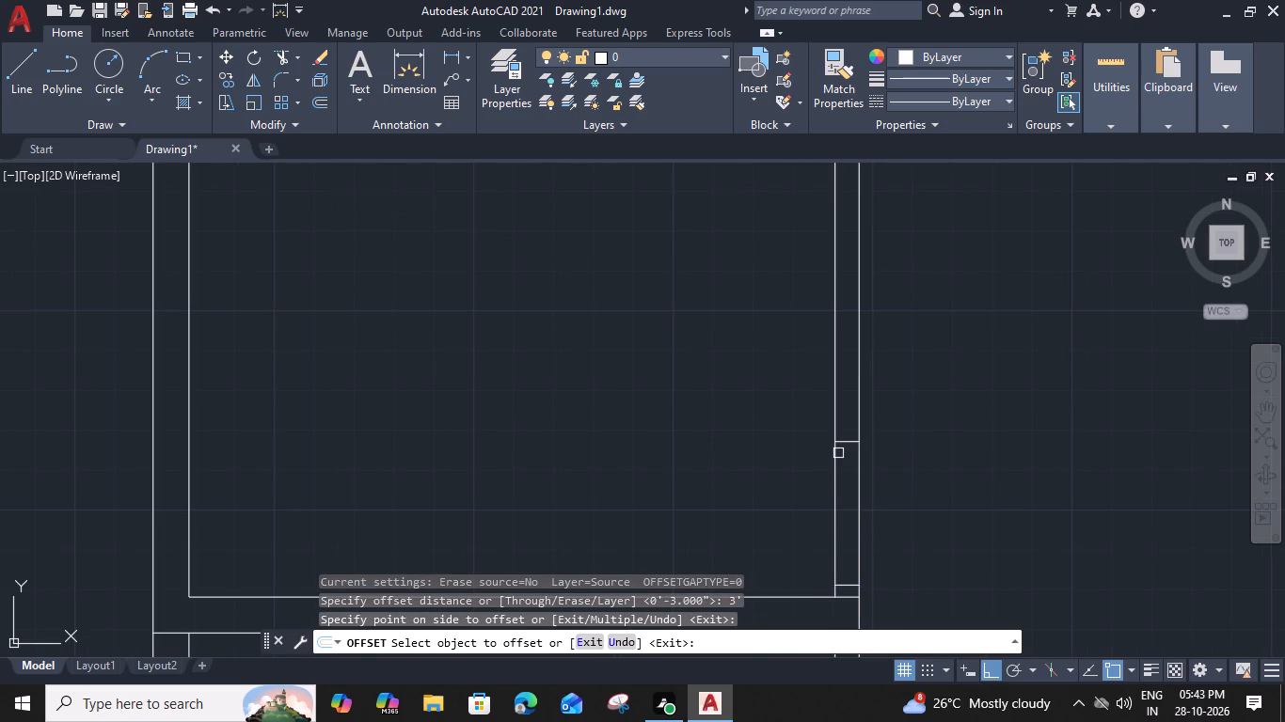
Offset the lower of the two short lines in the central wall above the upper western cross wall 3' to the north.
scroll(820, 304, "down", 2)
middle_click_drag(807, 312, 787, 579)
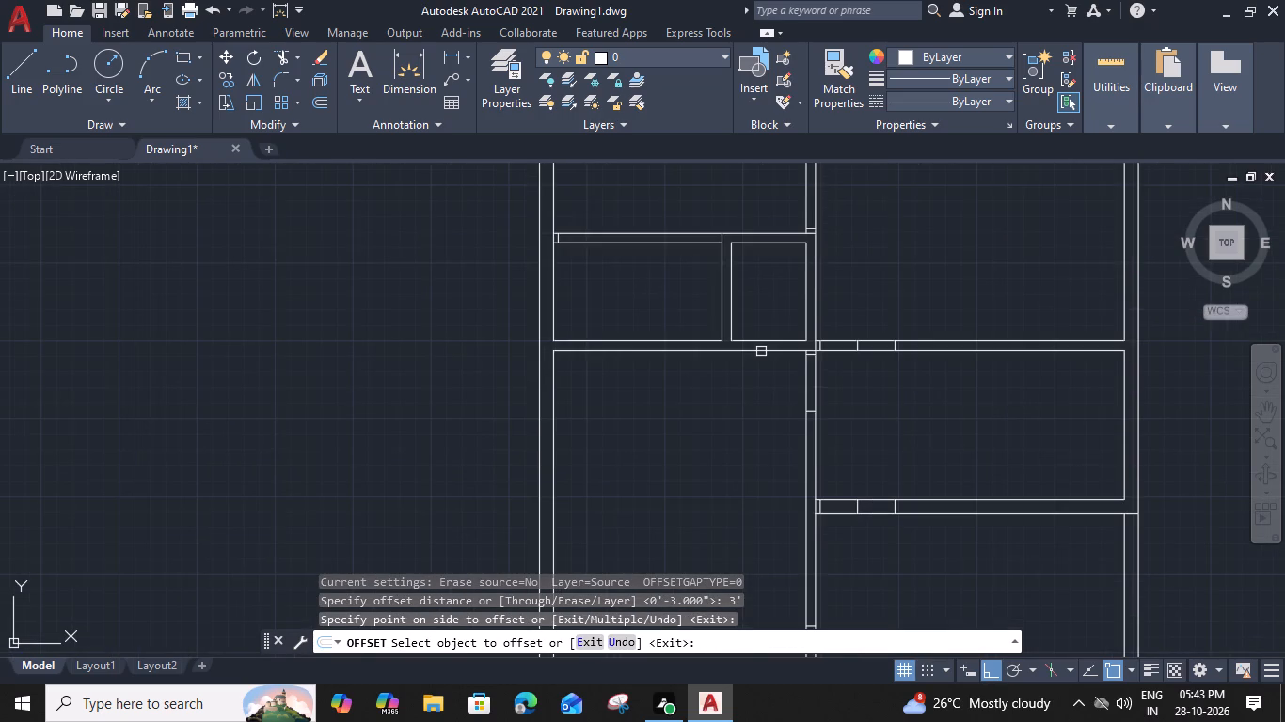
scroll(781, 299, "down", 2)
middle_click_drag(781, 299, 774, 461)
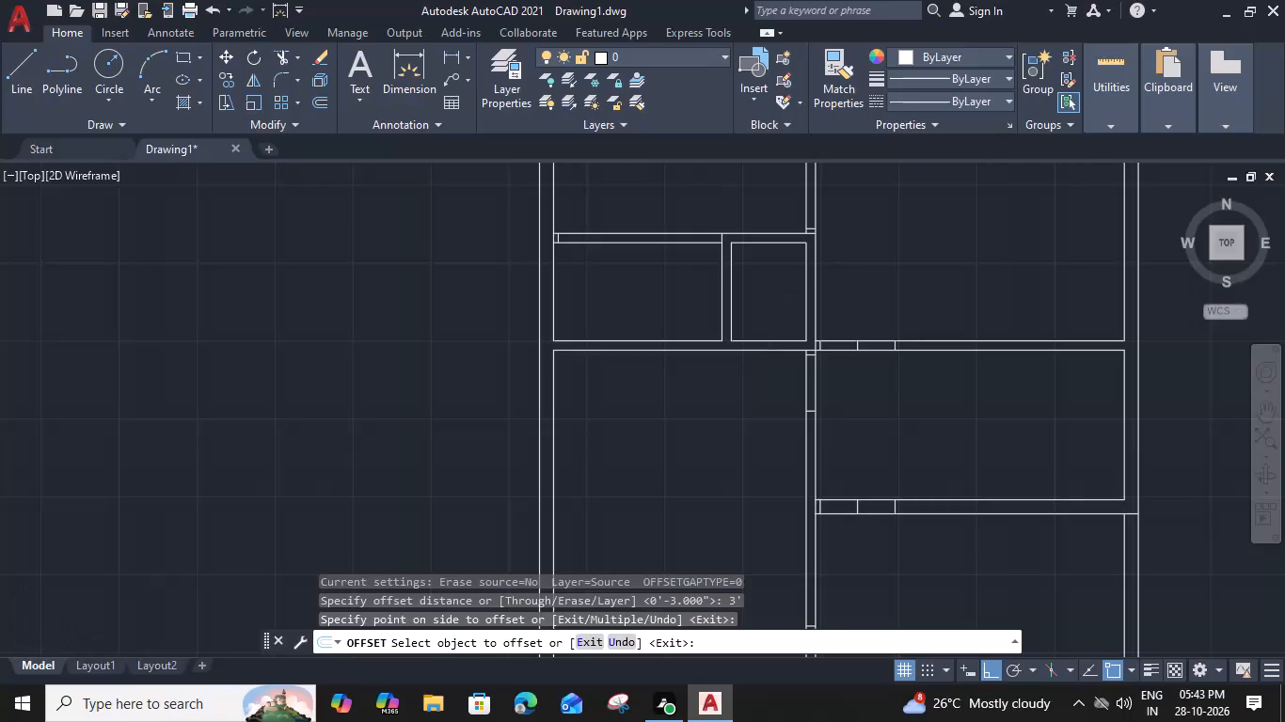
scroll(785, 353, "up", 3)
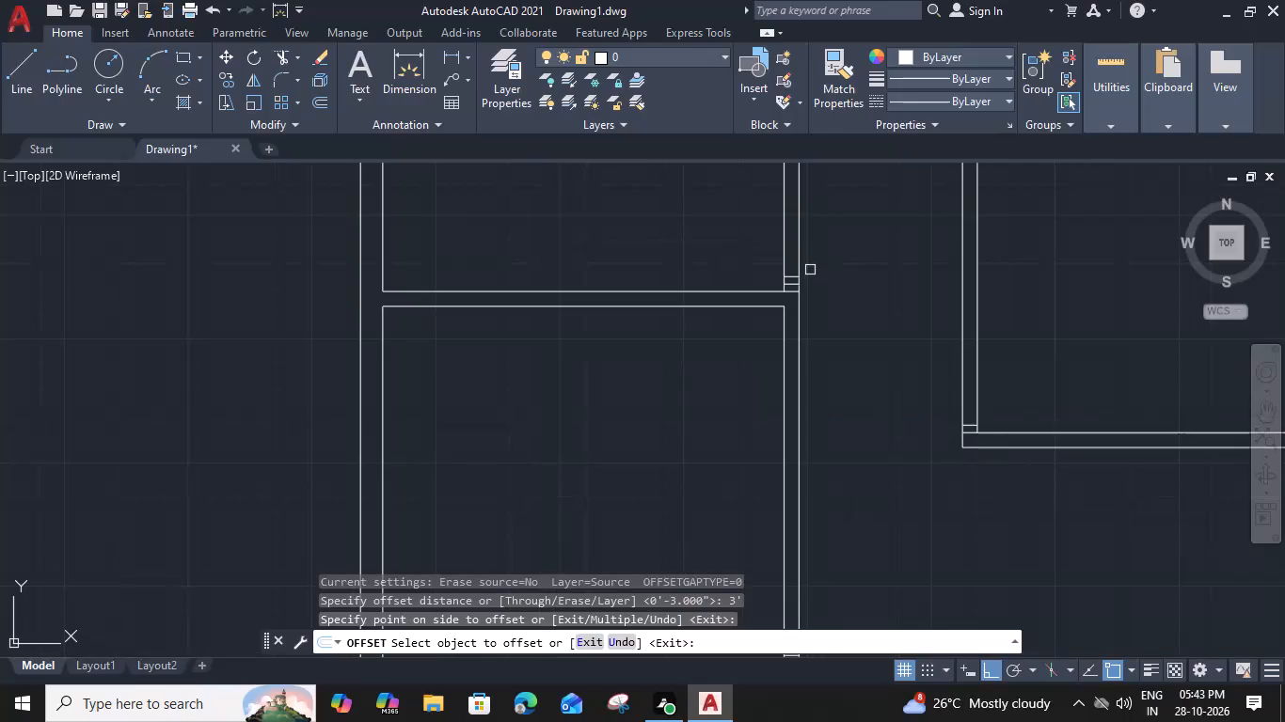
scroll(792, 275, "up", 2)
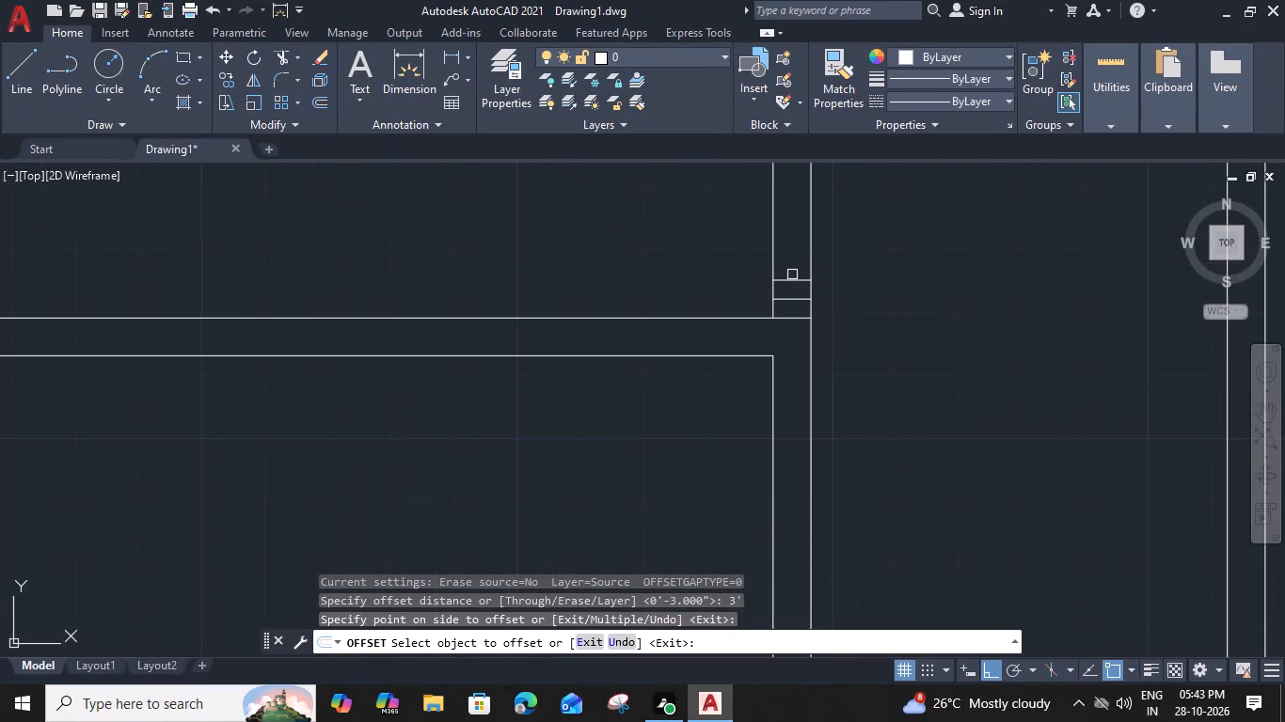
left_click(790, 302)
left_click(797, 198)
Offset the 3" line at the foot of the eastern L-shaped wall's vertical leg 3' to the north.
scroll(797, 198, "down", 2)
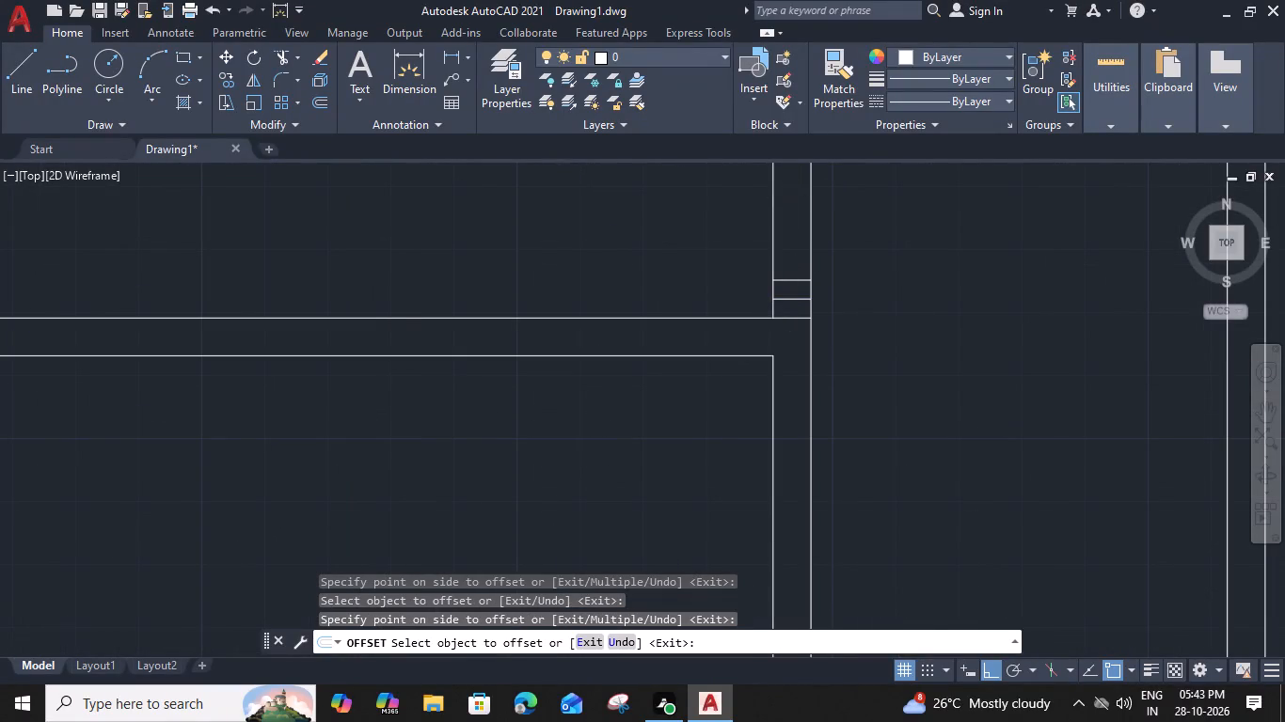
scroll(989, 398, "up", 2)
left_click(952, 346)
left_click(952, 275)
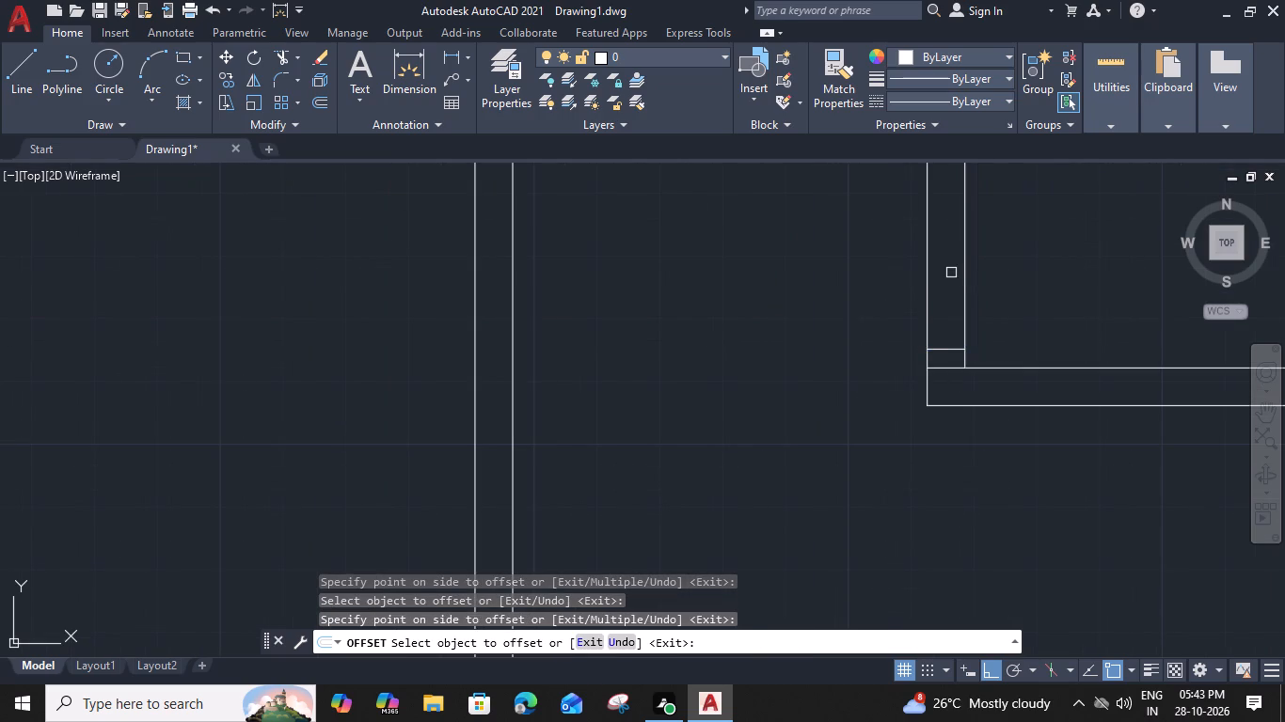
Offset the 3" line at the west end of the cross wall south of the large northern room 3' to the east.
scroll(951, 266, "down", 1)
middle_click_drag(812, 277, 808, 526)
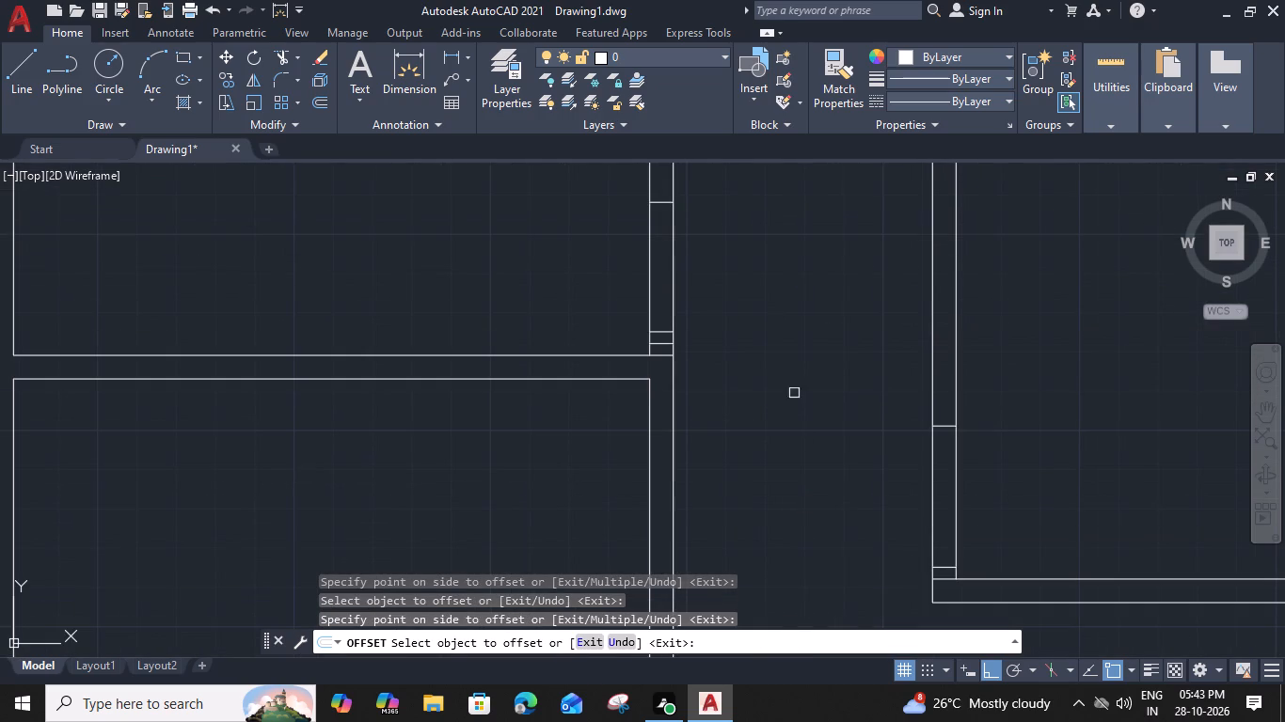
middle_click_drag(776, 329, 769, 540)
left_click(674, 302)
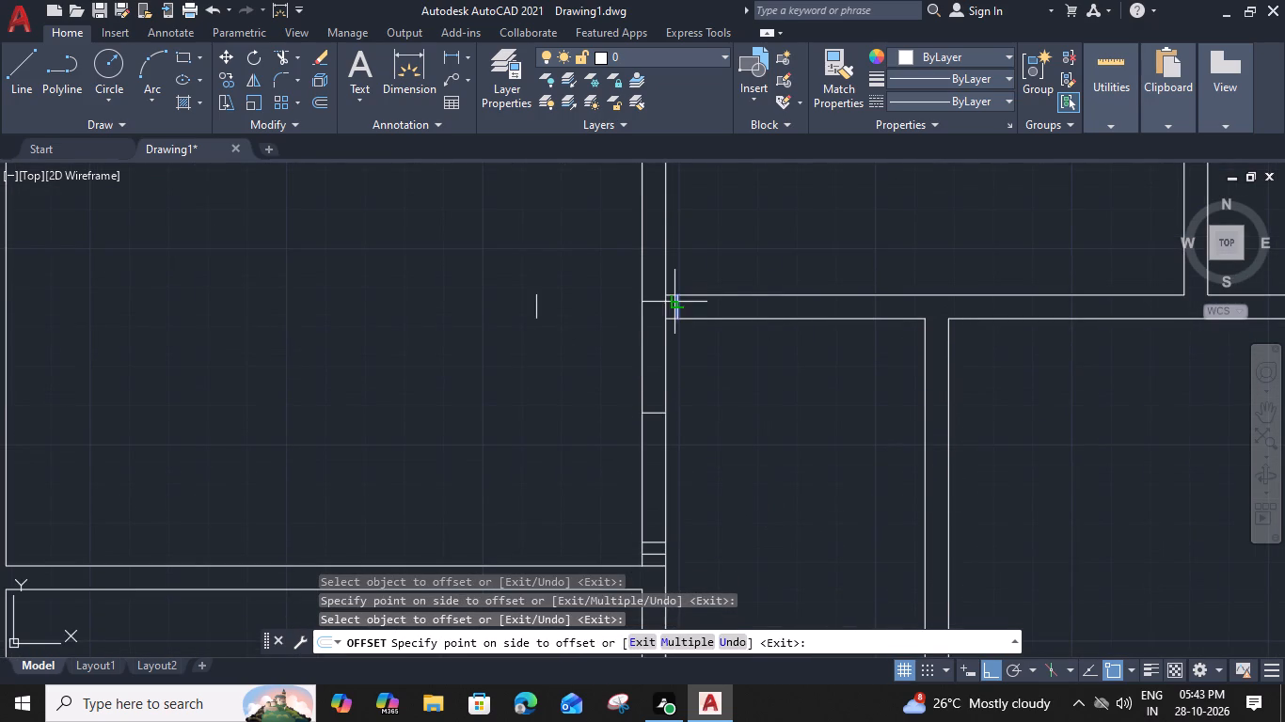
left_click(764, 318)
Offset the 3" line in the central wall just above the two small southwestern rooms 3' to the north.
scroll(763, 312, "down", 3)
middle_click_drag(624, 343, 717, 282)
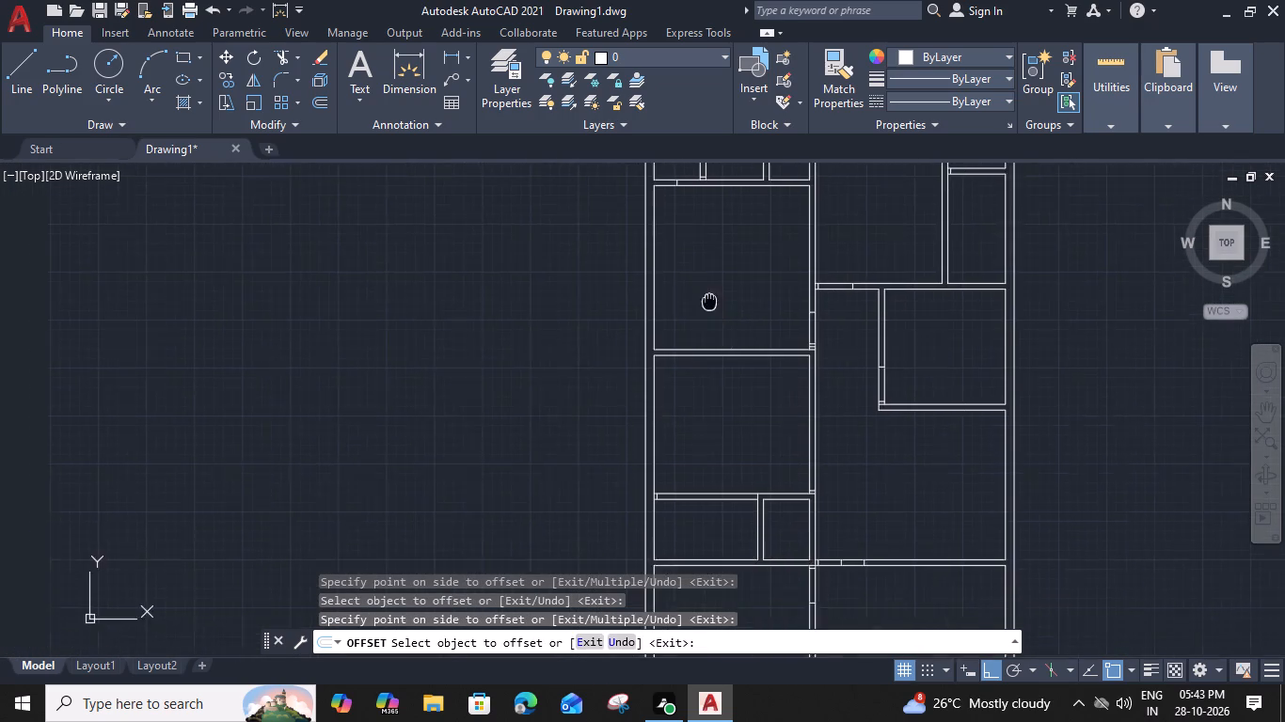
middle_click_drag(717, 282, 723, 219)
scroll(843, 404, "up", 3)
left_click_drag(810, 351, 812, 342)
left_click(828, 260)
scroll(828, 259, "down", 2)
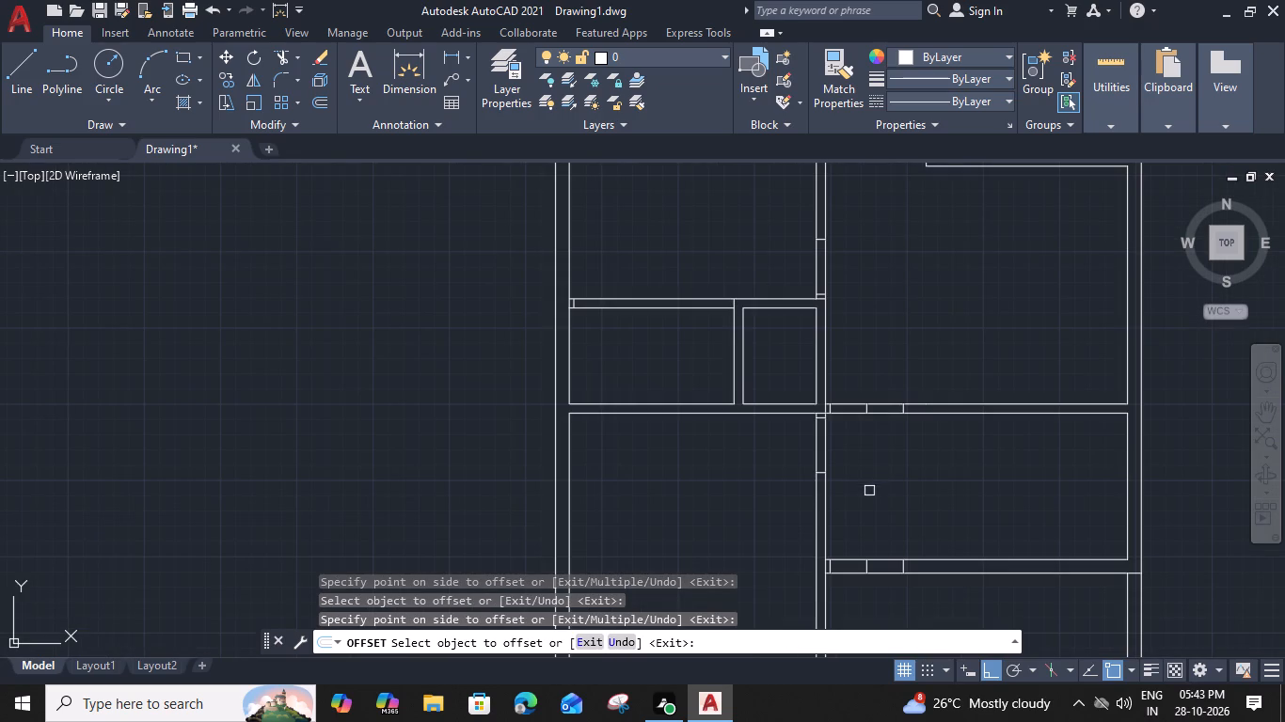
key("Escape")
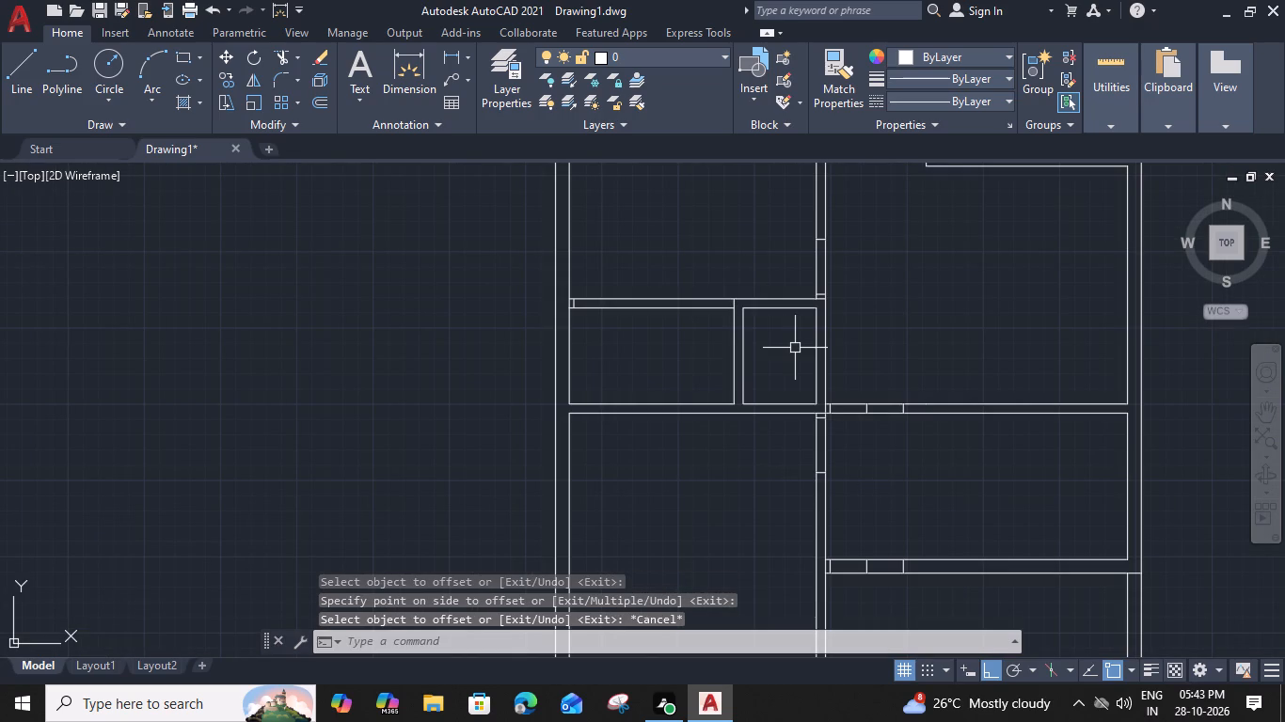
Offset the 3" line at the west end of the wall above the two small southwestern rooms 2'6" to the east.
scroll(566, 296, "up", 3)
left_click(582, 307)
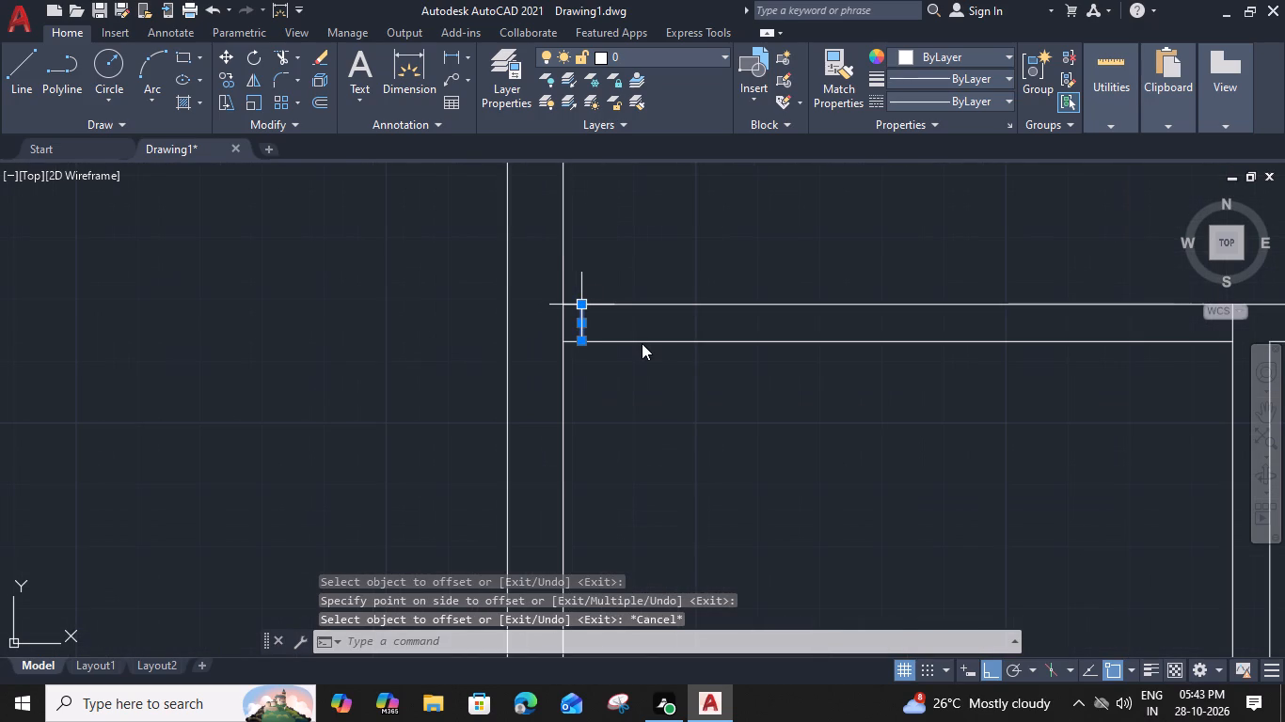
type("O 2'6\"")
key("Return")
type("O")
key("space")
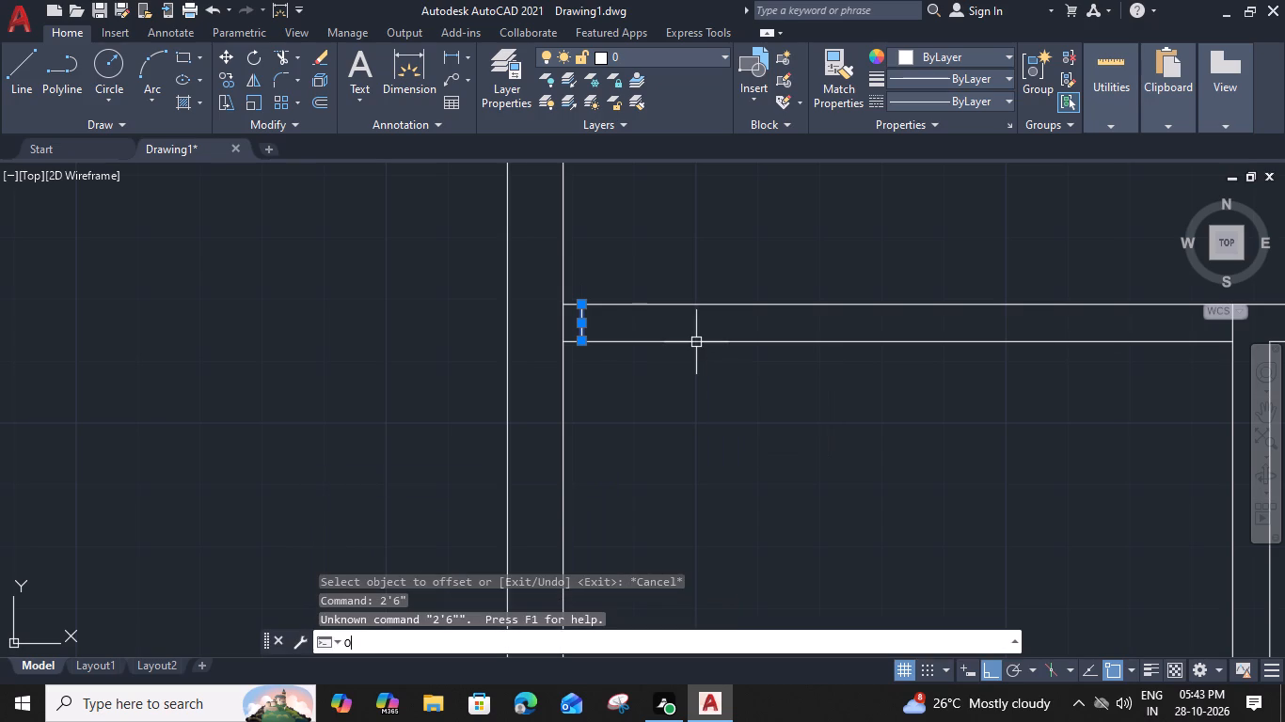
key("2")
key("apostrophe")
key("6")
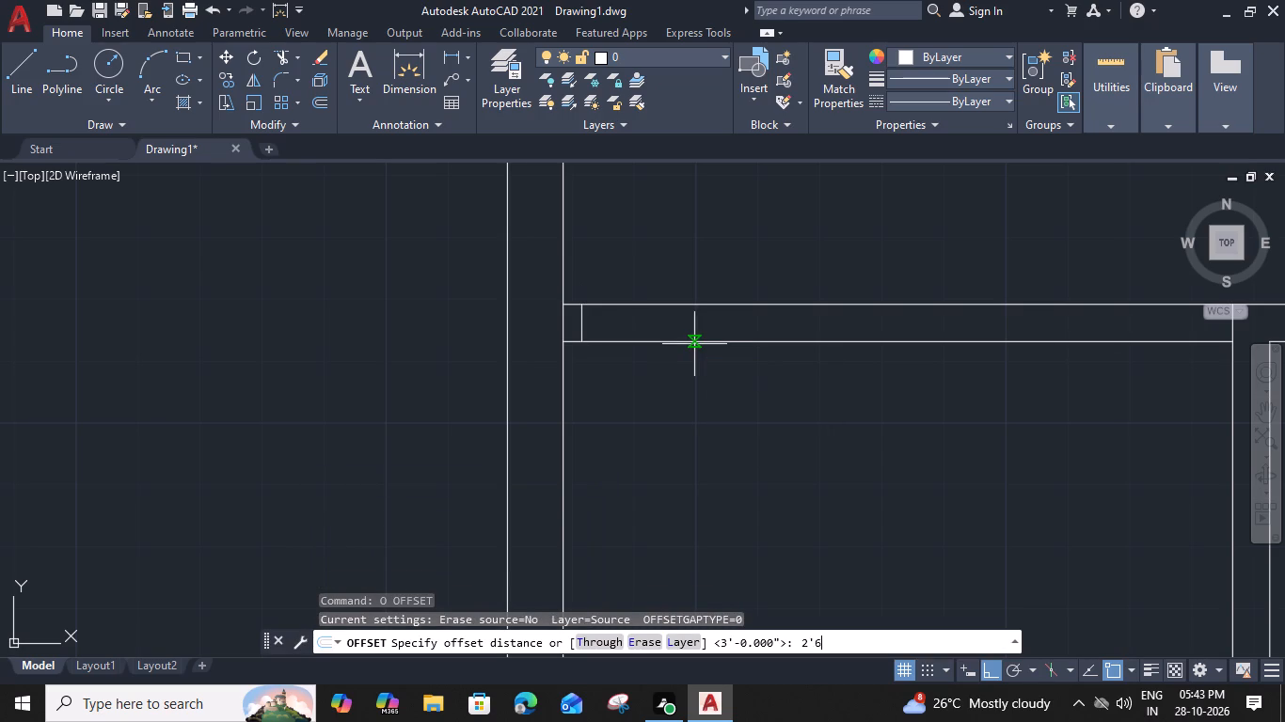
key("shift+quotedbl")
key("Return")
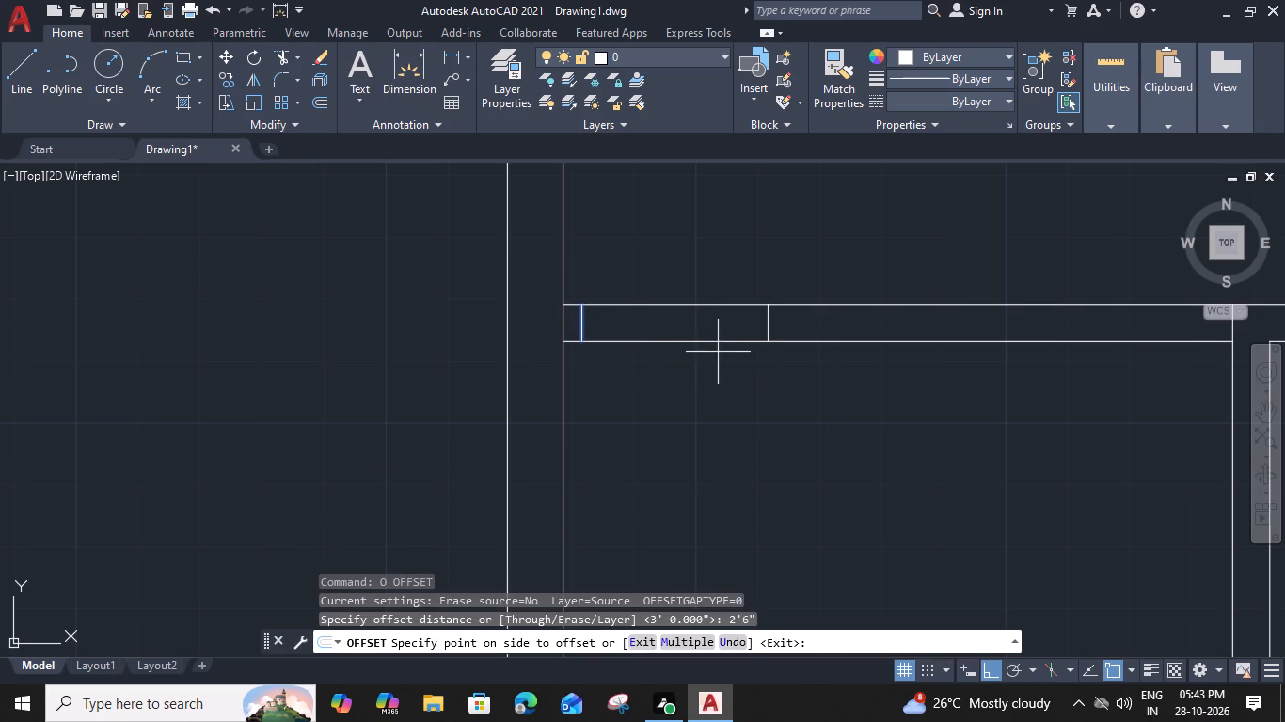
left_click(720, 353)
Offset the 3" line at the foot of the westernmost partition between the small northwestern rooms 2'6" to the north.
scroll(713, 343, "down", 2)
middle_click_drag(737, 274, 737, 289)
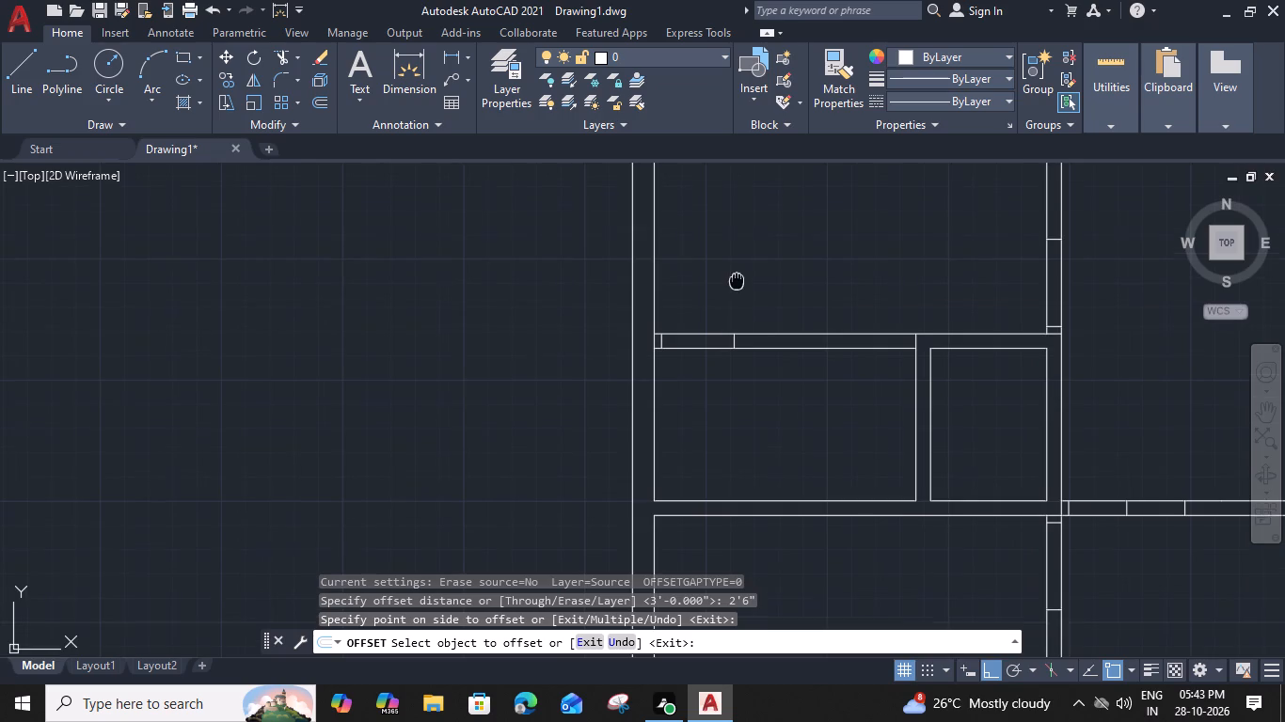
middle_click_drag(737, 289, 740, 419)
scroll(754, 375, "down", 2)
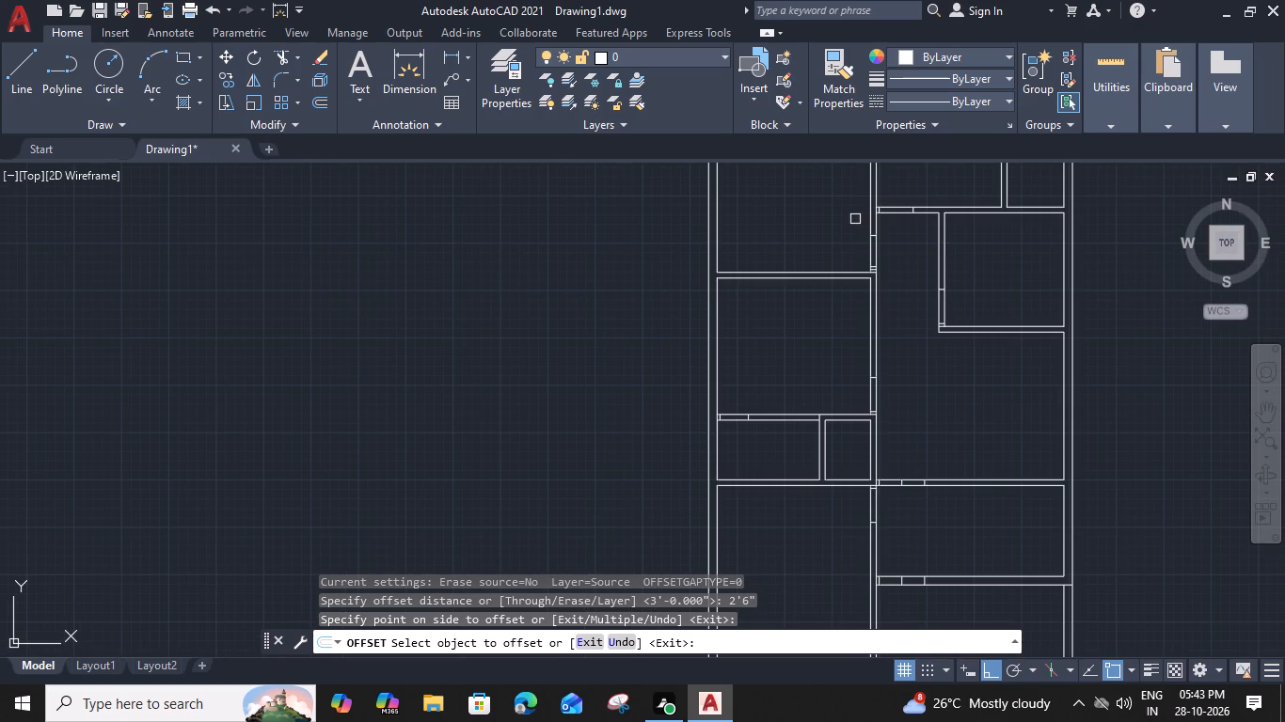
middle_click_drag(854, 224, 751, 431)
scroll(639, 306, "up", 3)
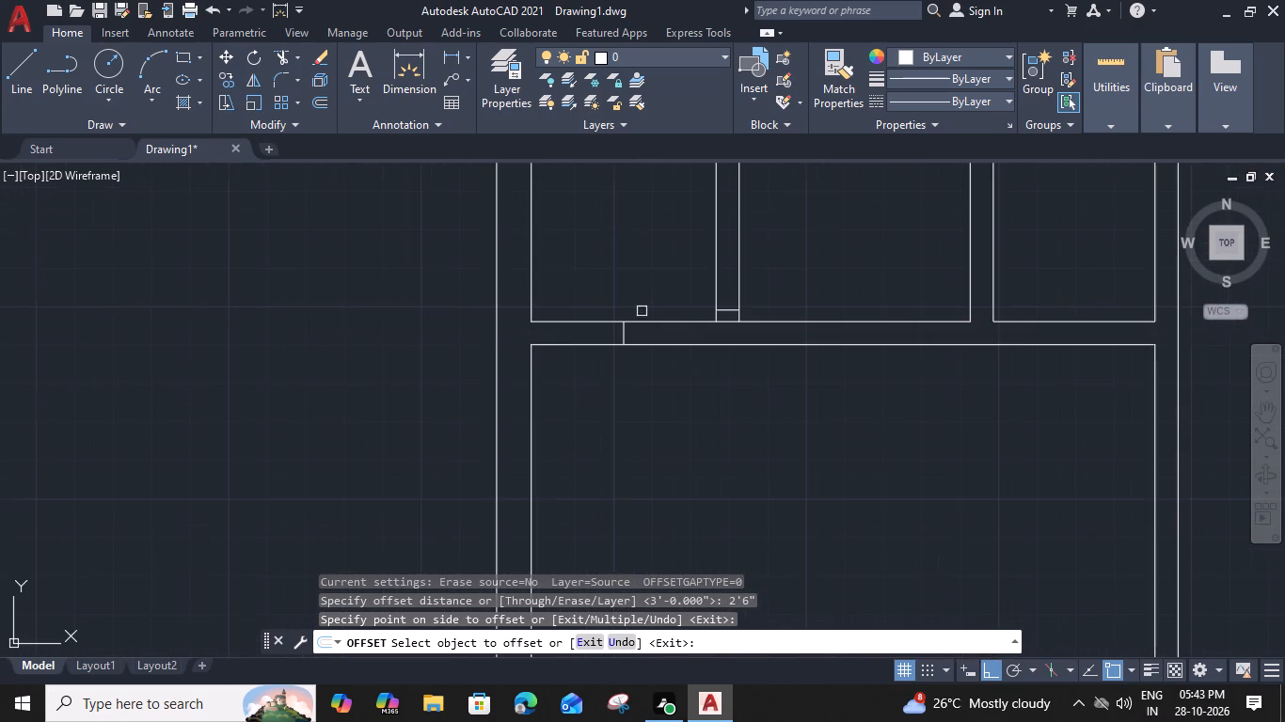
left_click(724, 310)
left_click(733, 244)
Offset the 3" line at the west end of the wall between the two northeastern rooms 2'6" to the east.
scroll(733, 242, "down", 2)
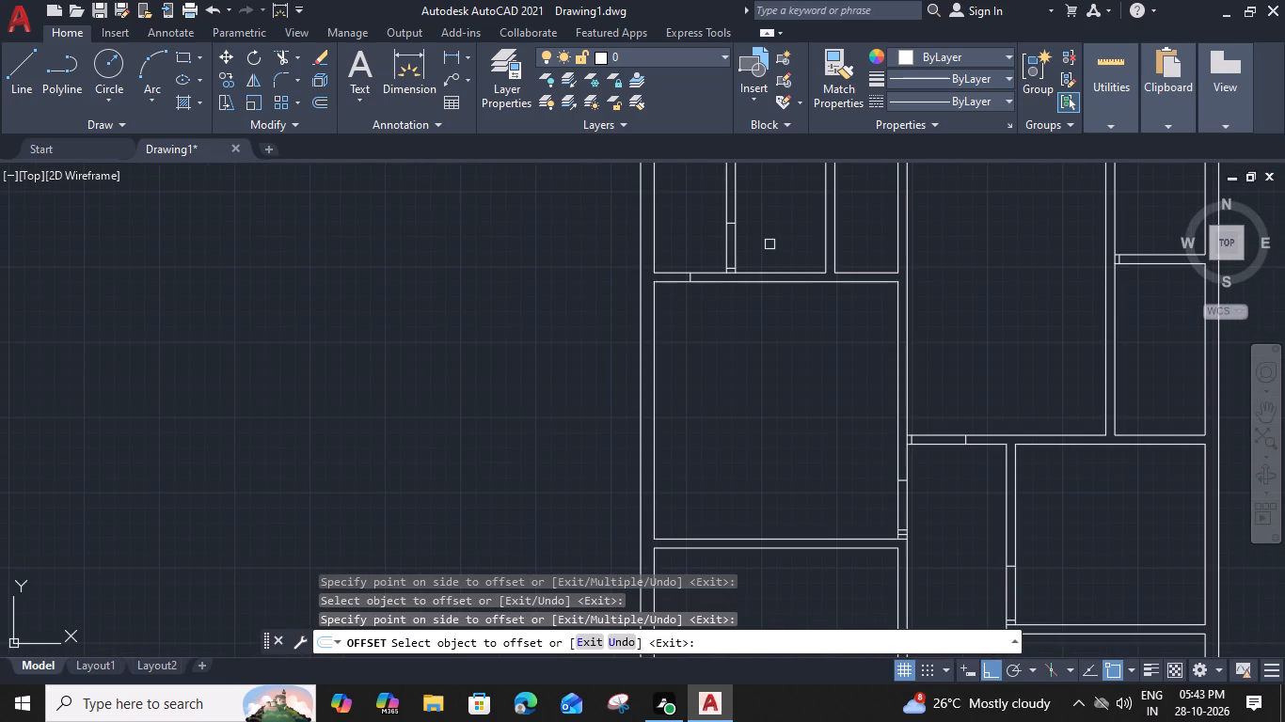
middle_click_drag(1055, 251, 757, 301)
scroll(820, 306, "up", 2)
left_click(820, 310)
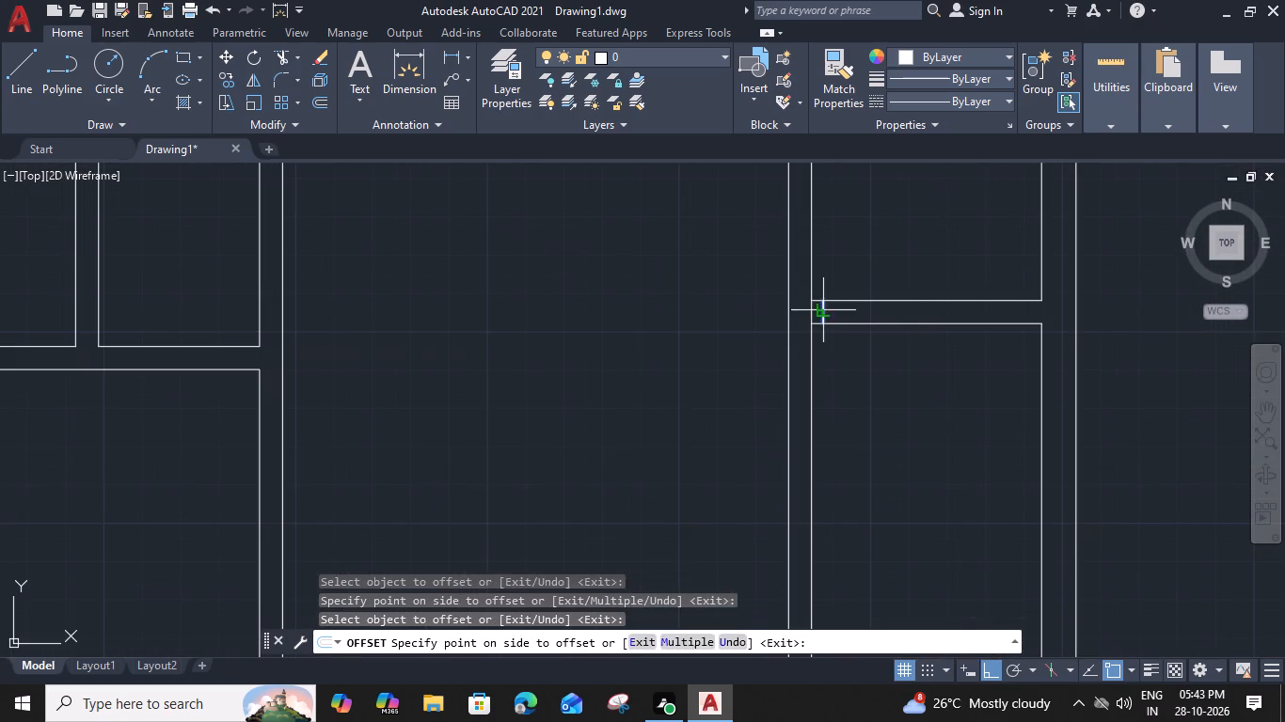
left_click(919, 314)
Look over the whole floor plan for walls that still lack door opening lines.
scroll(919, 314, "down", 3)
middle_click_drag(795, 464, 796, 439)
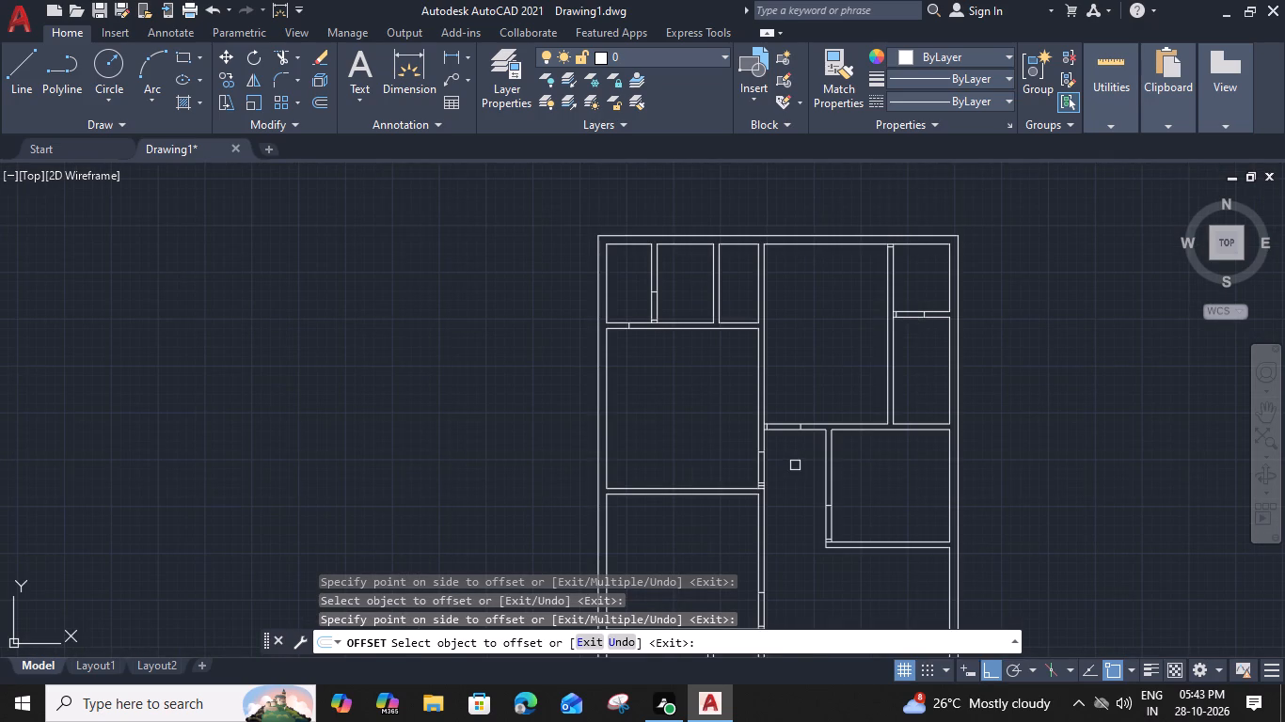
middle_click_drag(796, 439, 817, 209)
middle_click_drag(767, 525, 755, 369)
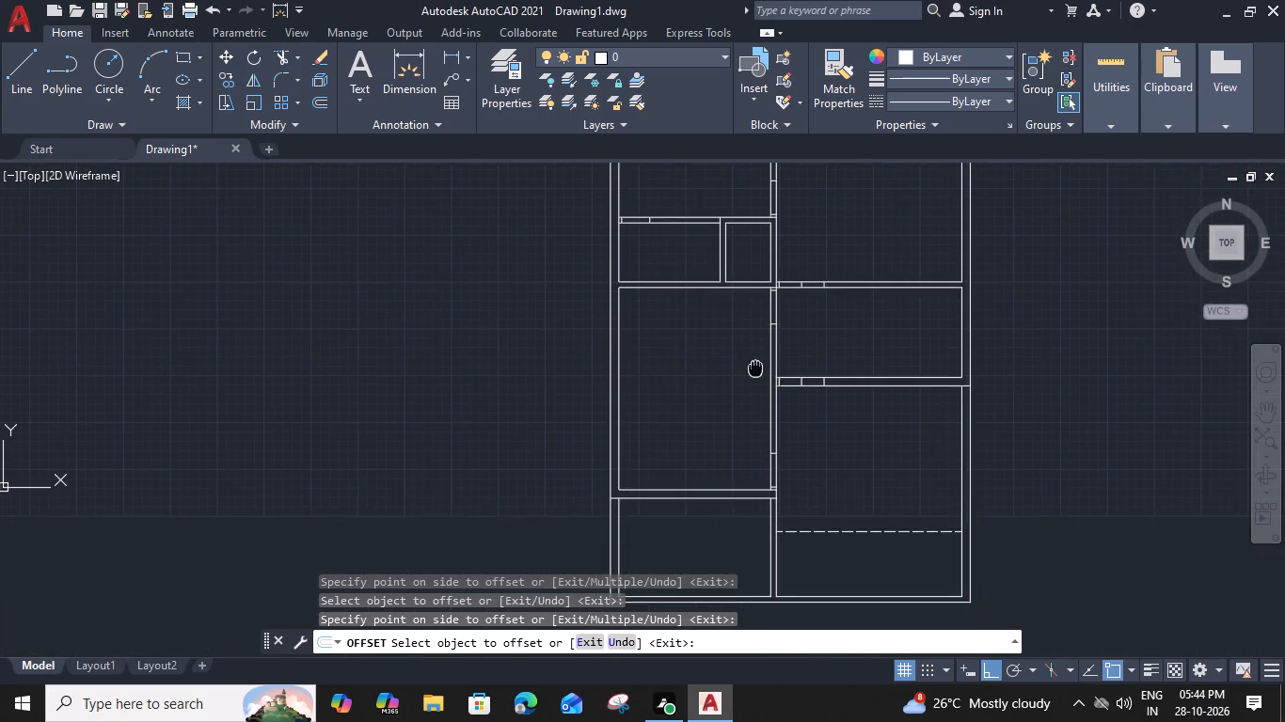
middle_click_drag(755, 369, 717, 480)
middle_click_drag(738, 280, 714, 503)
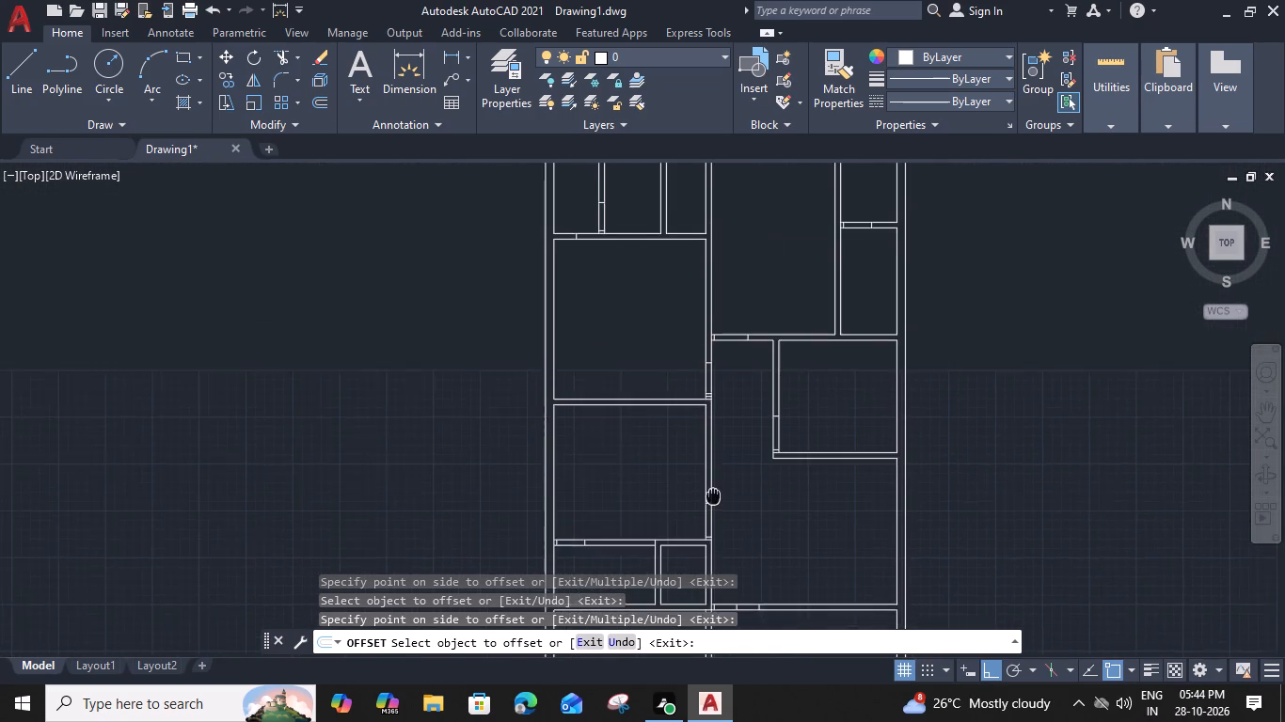
middle_click_drag(714, 503, 725, 519)
key("Escape")
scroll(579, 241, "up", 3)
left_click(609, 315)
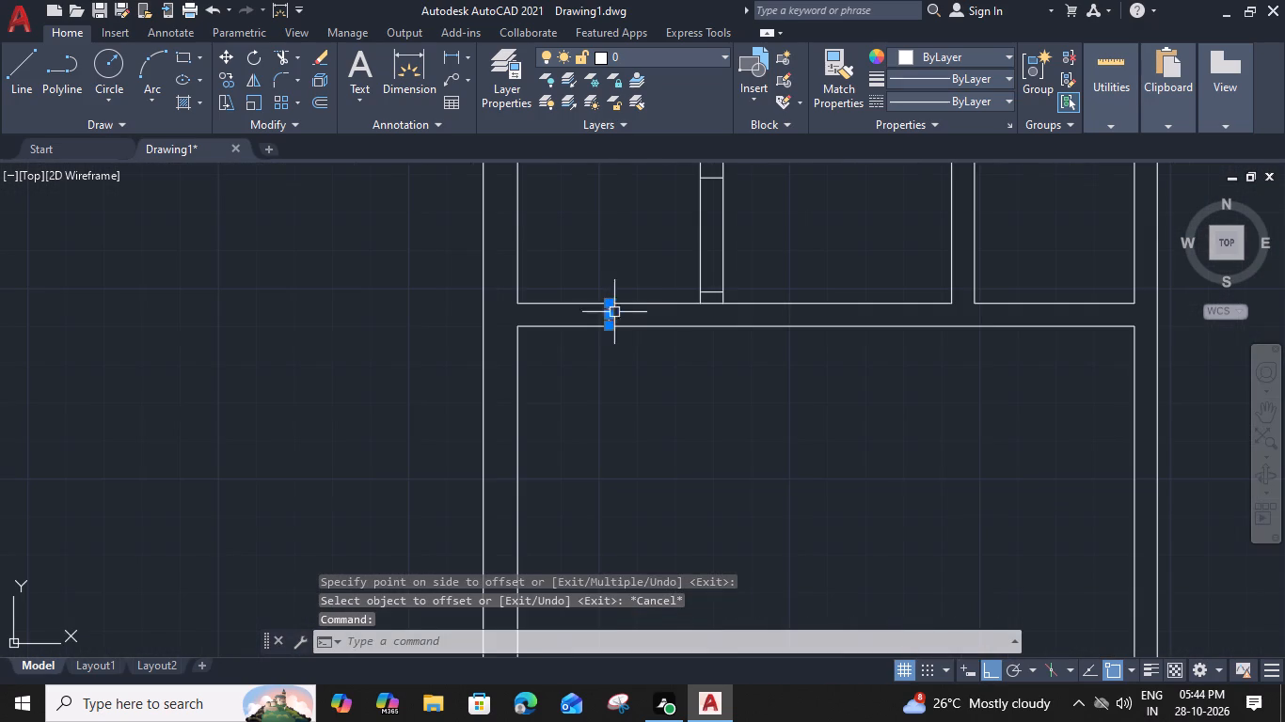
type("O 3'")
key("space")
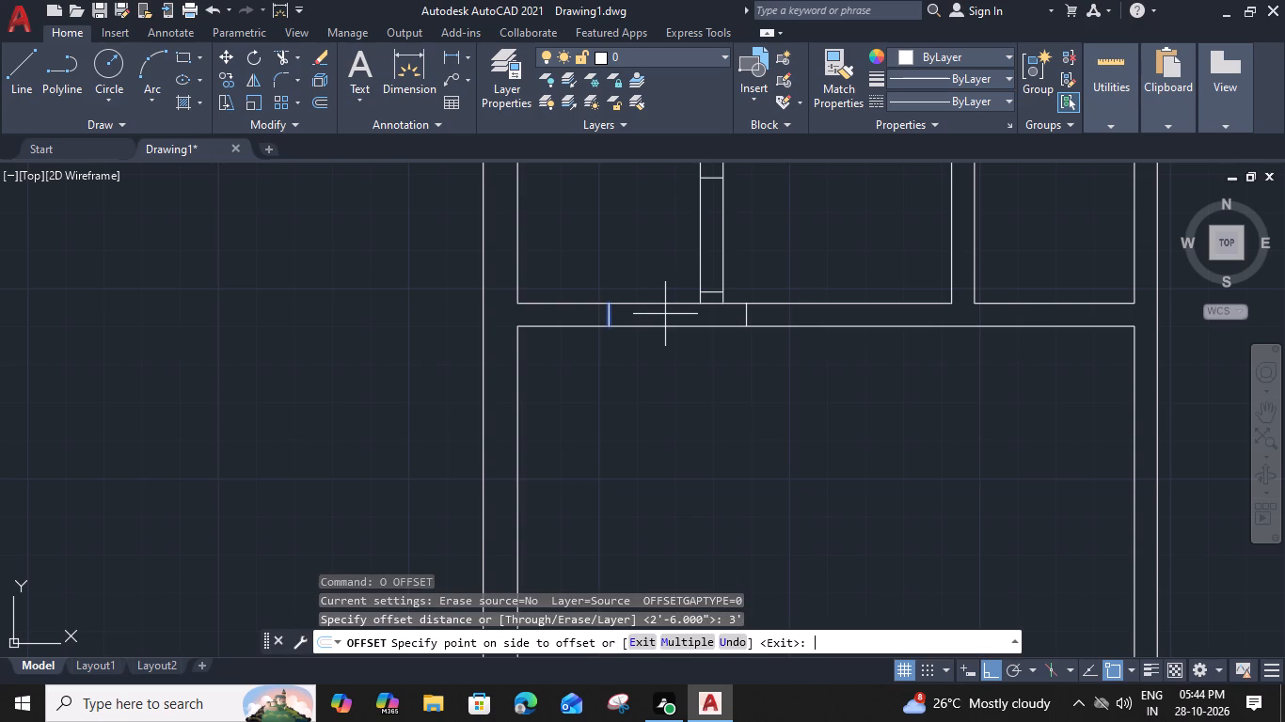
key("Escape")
Offset the short line in the wall below the northwestern corner room 1'6" to both the east and the west.
left_click(609, 311)
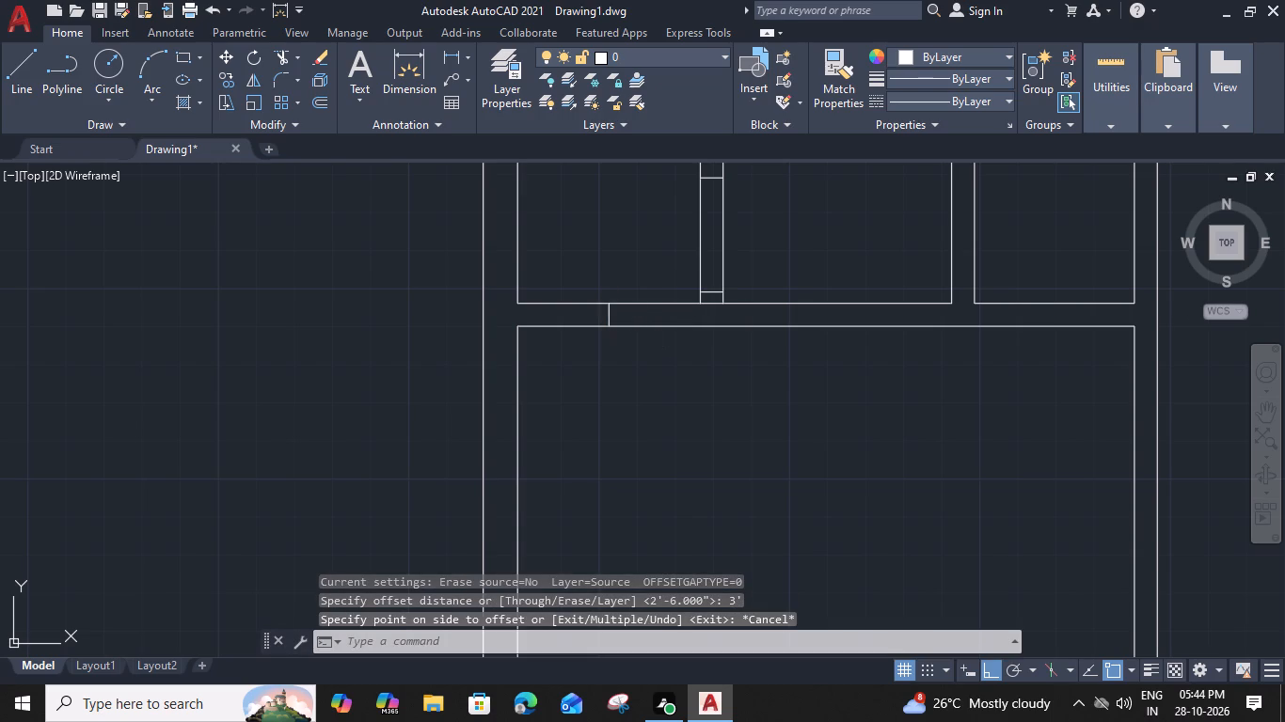
type("O")
key("space")
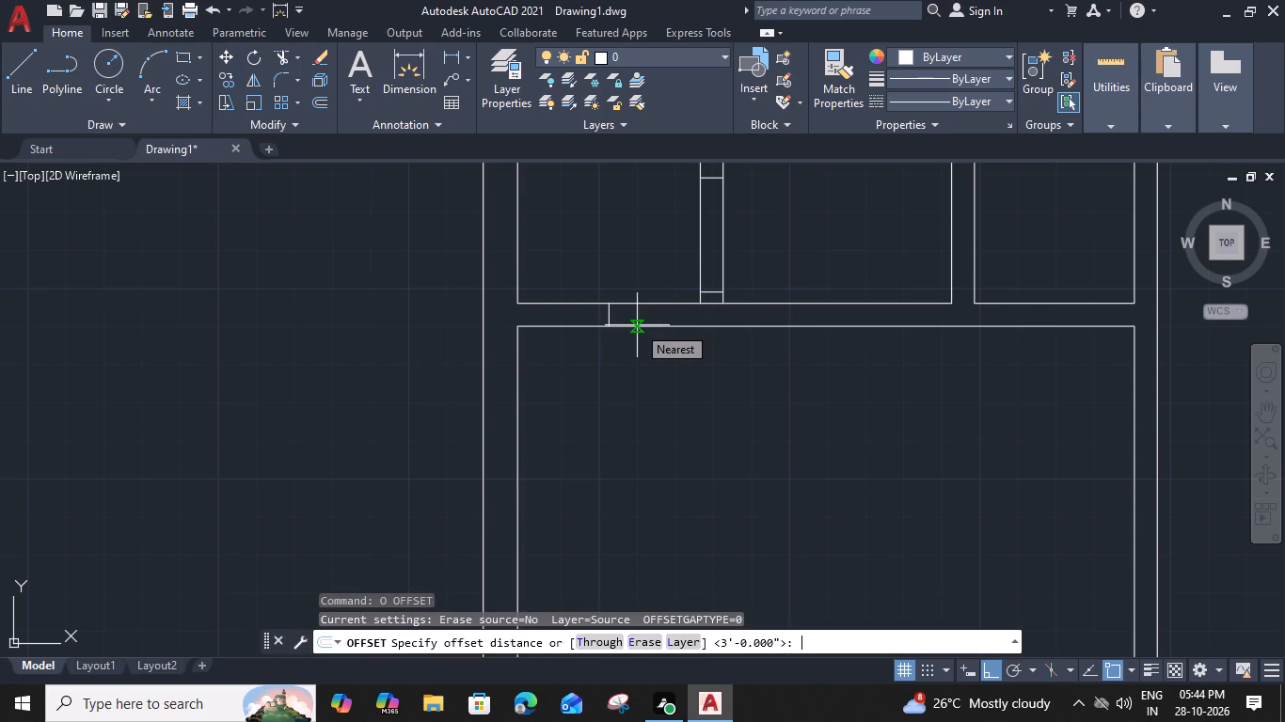
type("1'6\"")
key("Return")
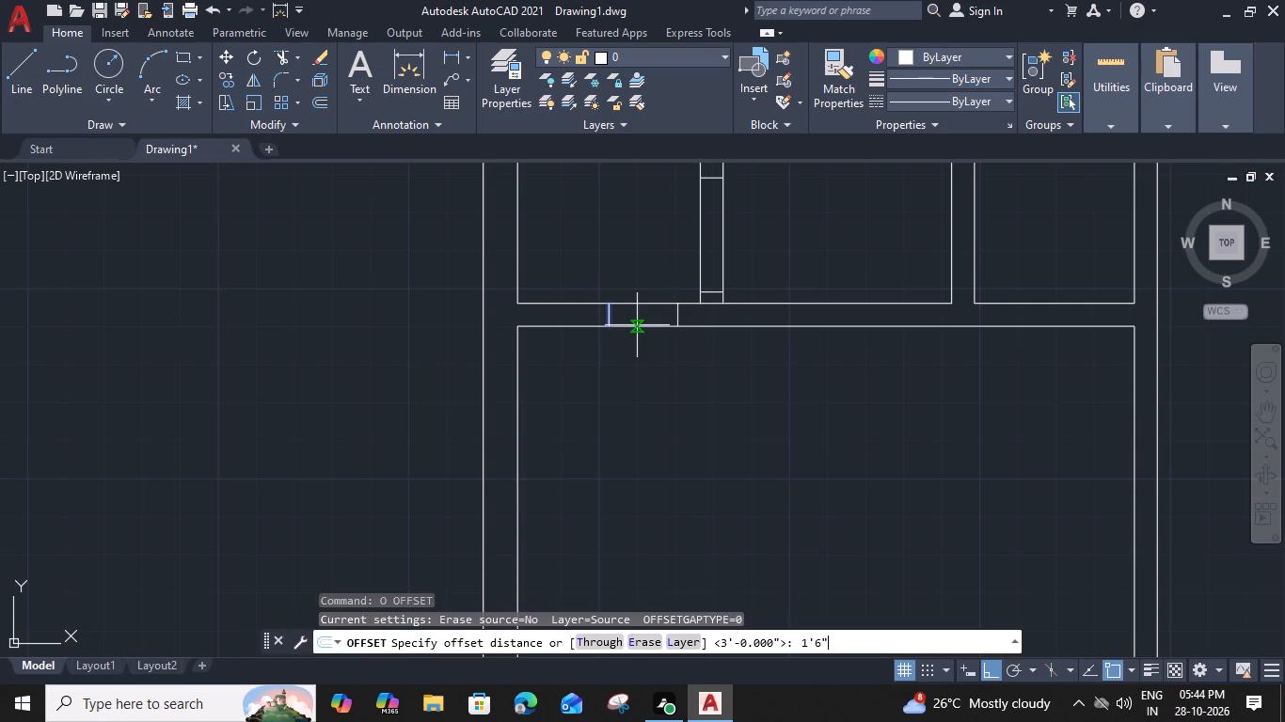
left_click(656, 317)
left_click_drag(608, 319, 588, 320)
left_click(561, 319)
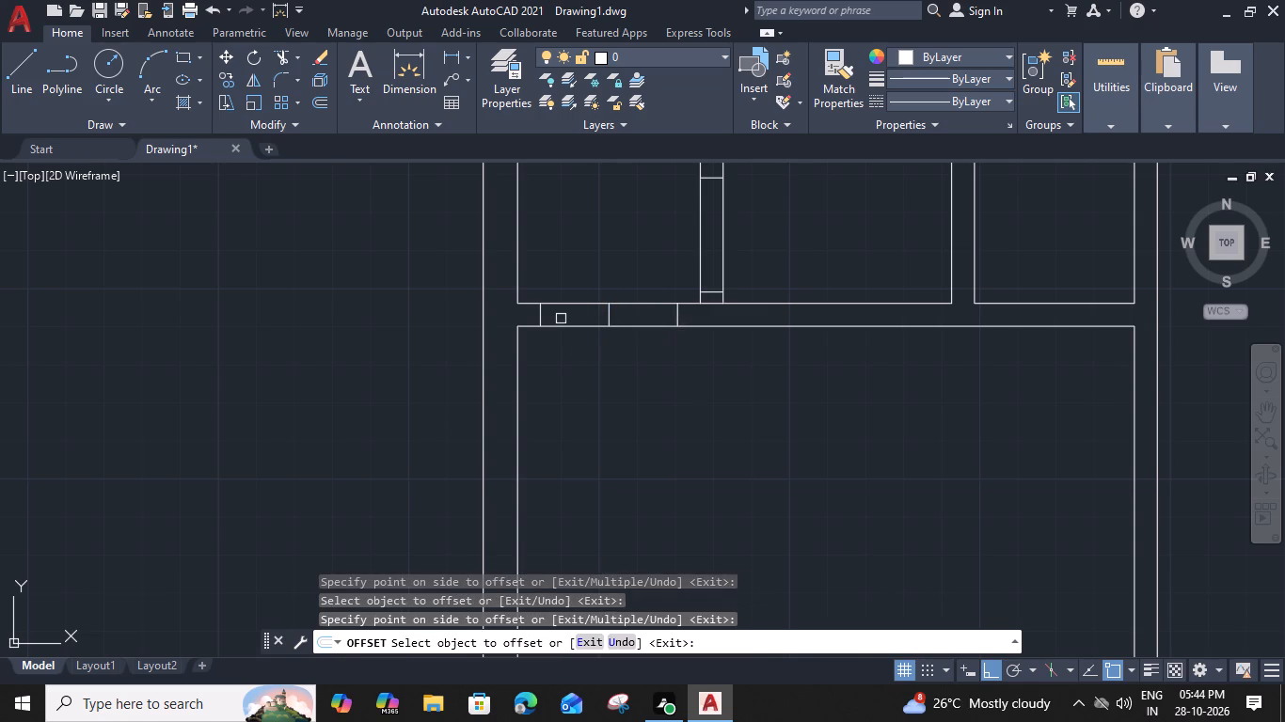
key("Escape")
Offset the 3" line at the top of the wall between the large northern room and the northeastern corner room 3' to the south.
scroll(608, 313, "down", 1)
middle_click_drag(805, 312, 802, 318)
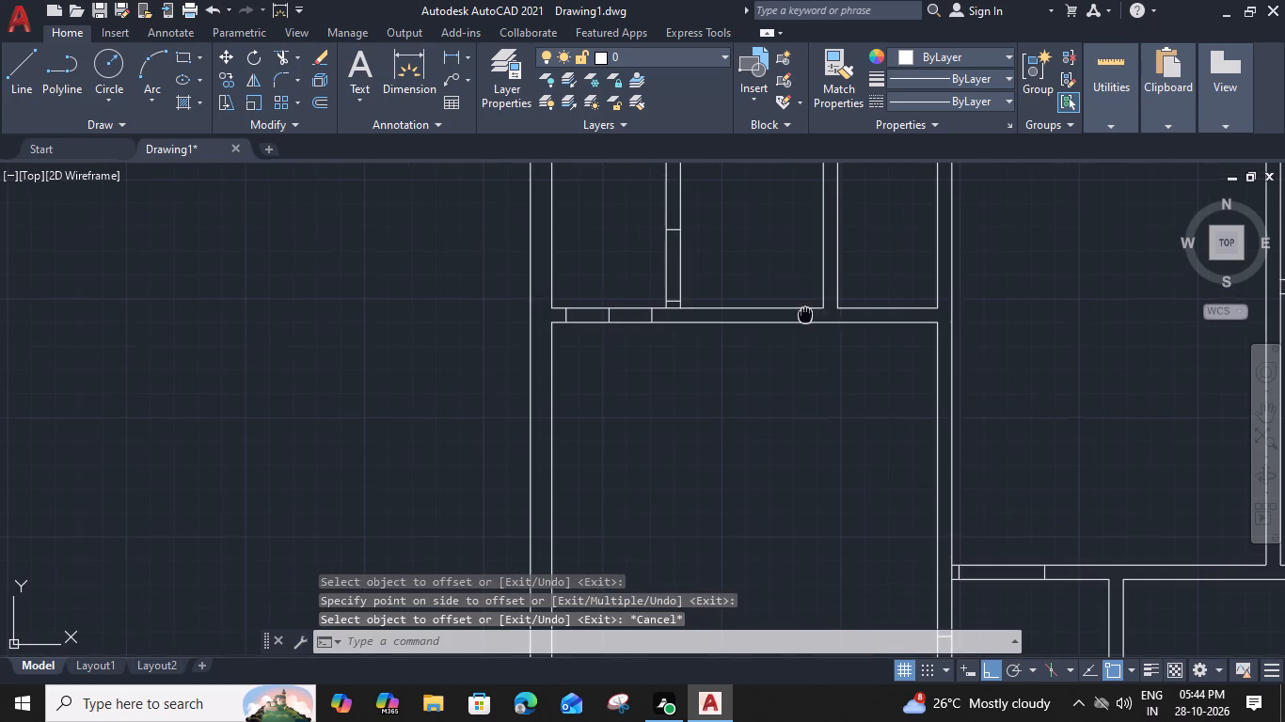
middle_click_drag(802, 318, 482, 342)
scroll(541, 331, "down", 2)
scroll(690, 274, "up", 4)
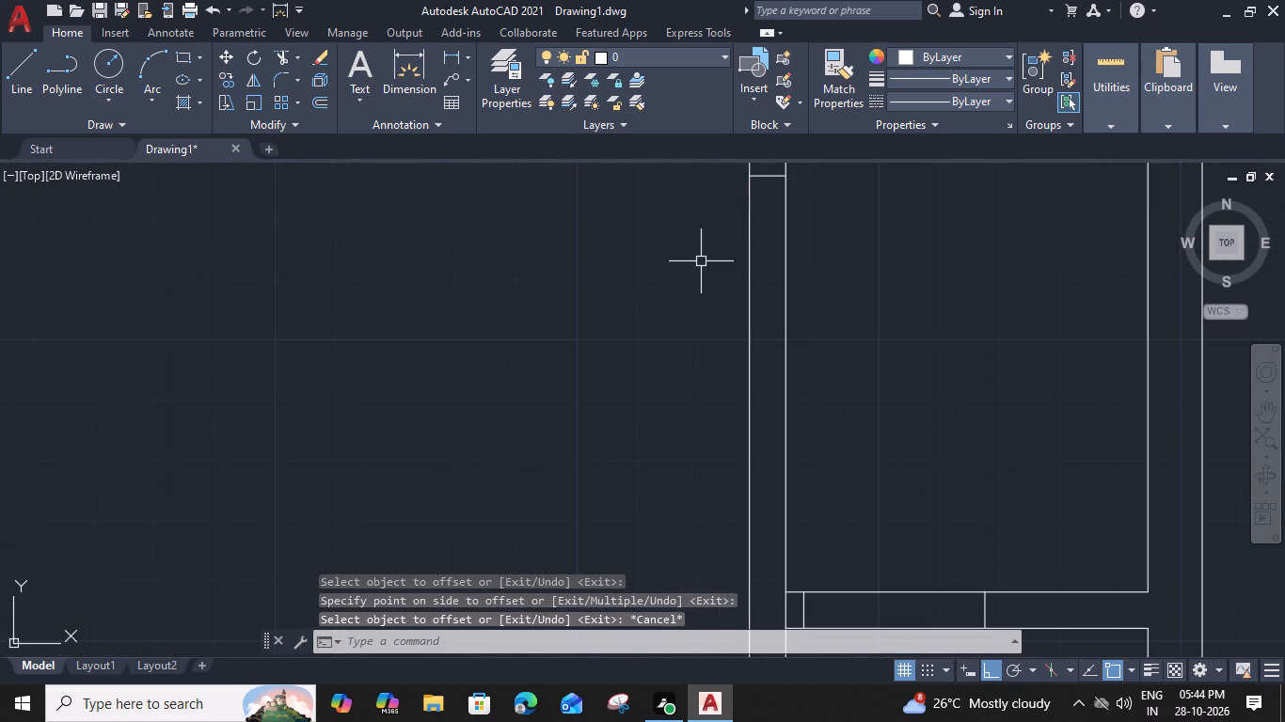
left_click_drag(769, 176, 762, 193)
type("O 3'")
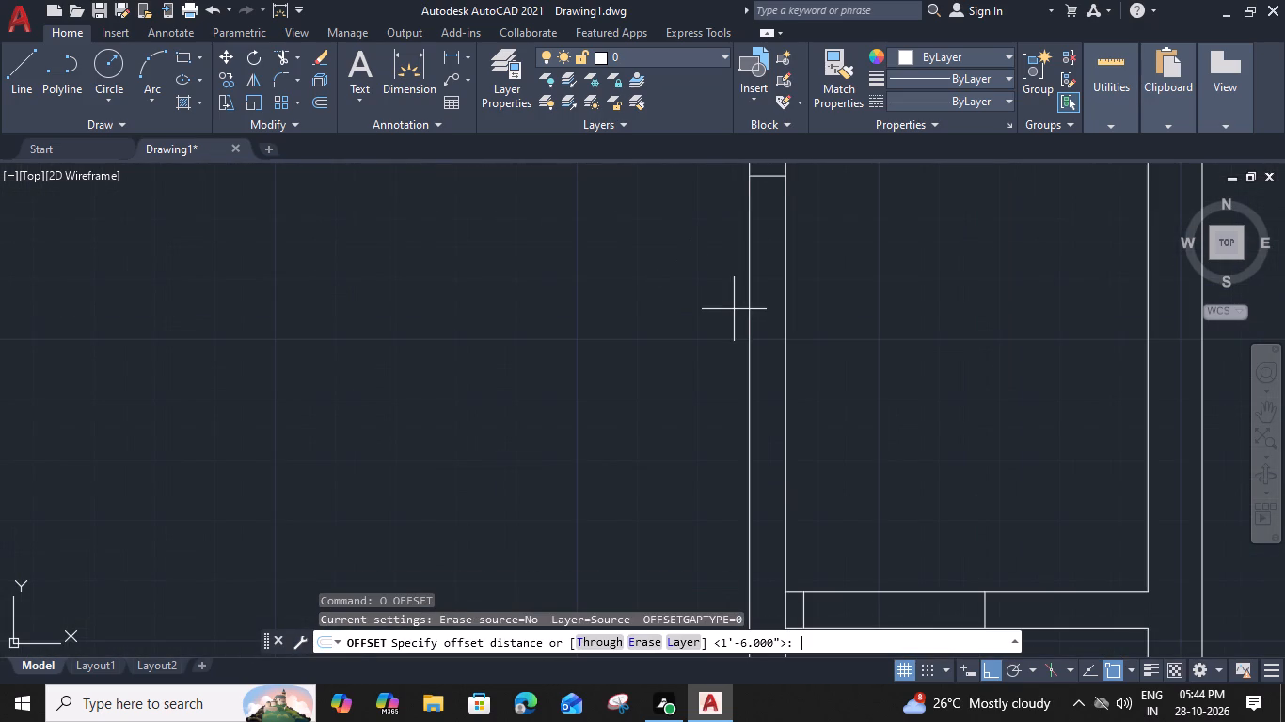
key("space")
left_click(725, 392)
key("Escape")
Draw a short line across the eastern exterior wall, level with the upper face of the L-shaped wall's horizontal leg.
scroll(727, 377, "down", 2)
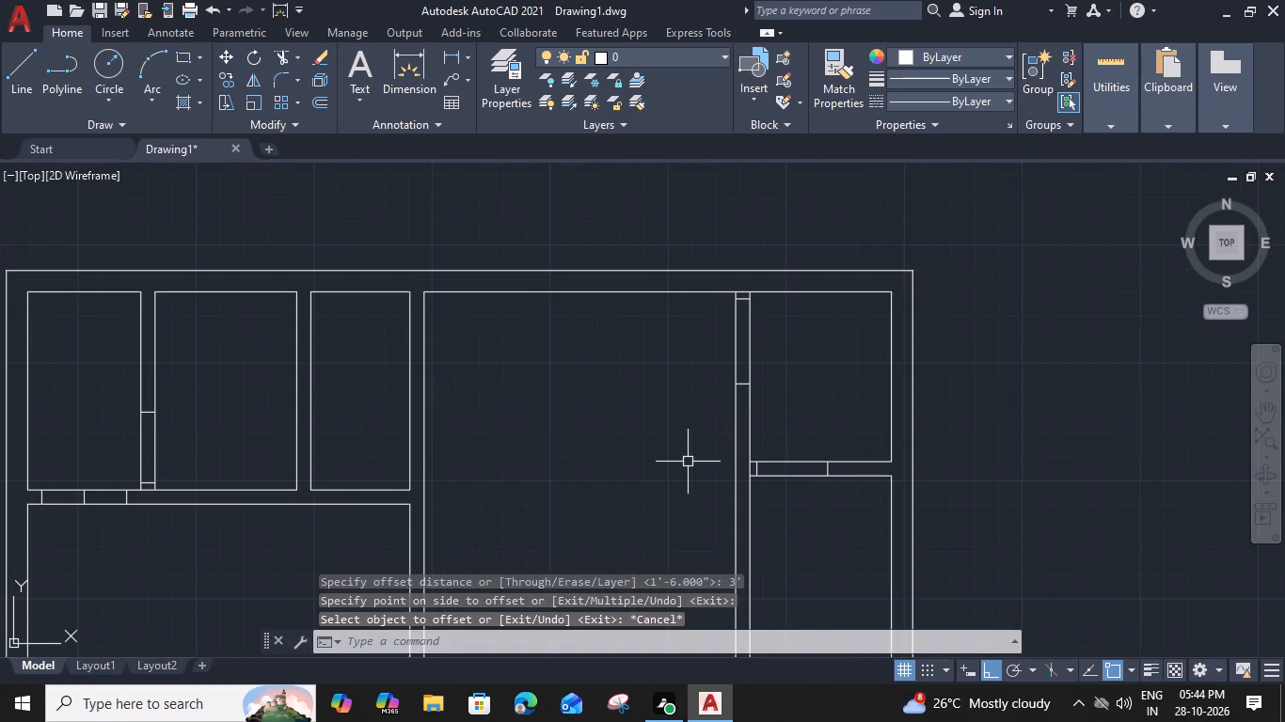
scroll(676, 472, "down", 2)
middle_click_drag(680, 471, 785, 333)
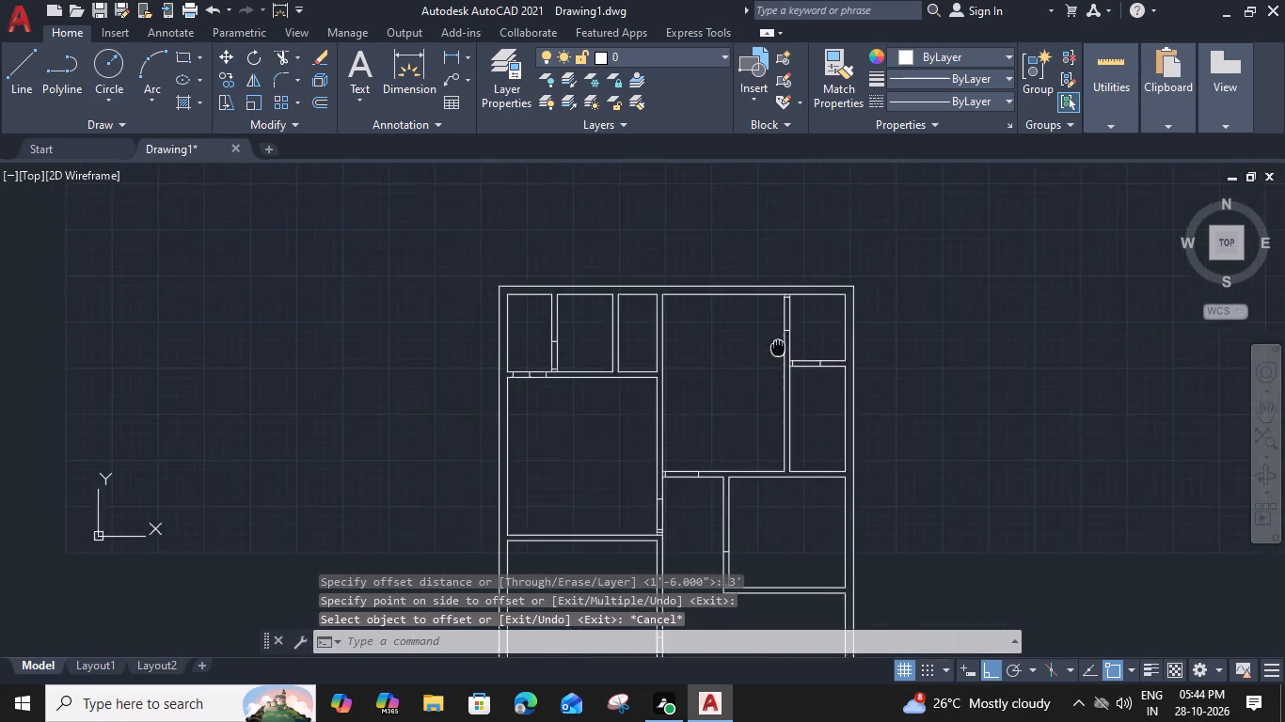
middle_click_drag(785, 333, 820, 246)
scroll(906, 489, "up", 3)
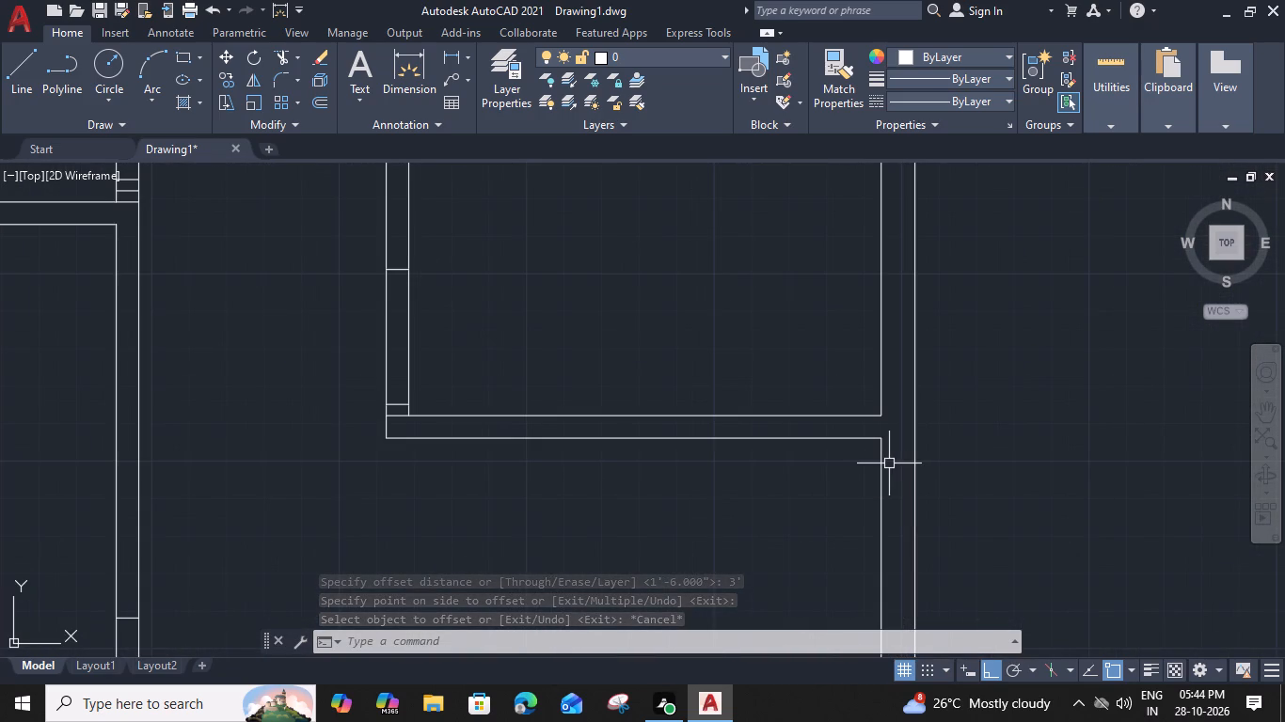
type("L")
key("space")
left_click(883, 418)
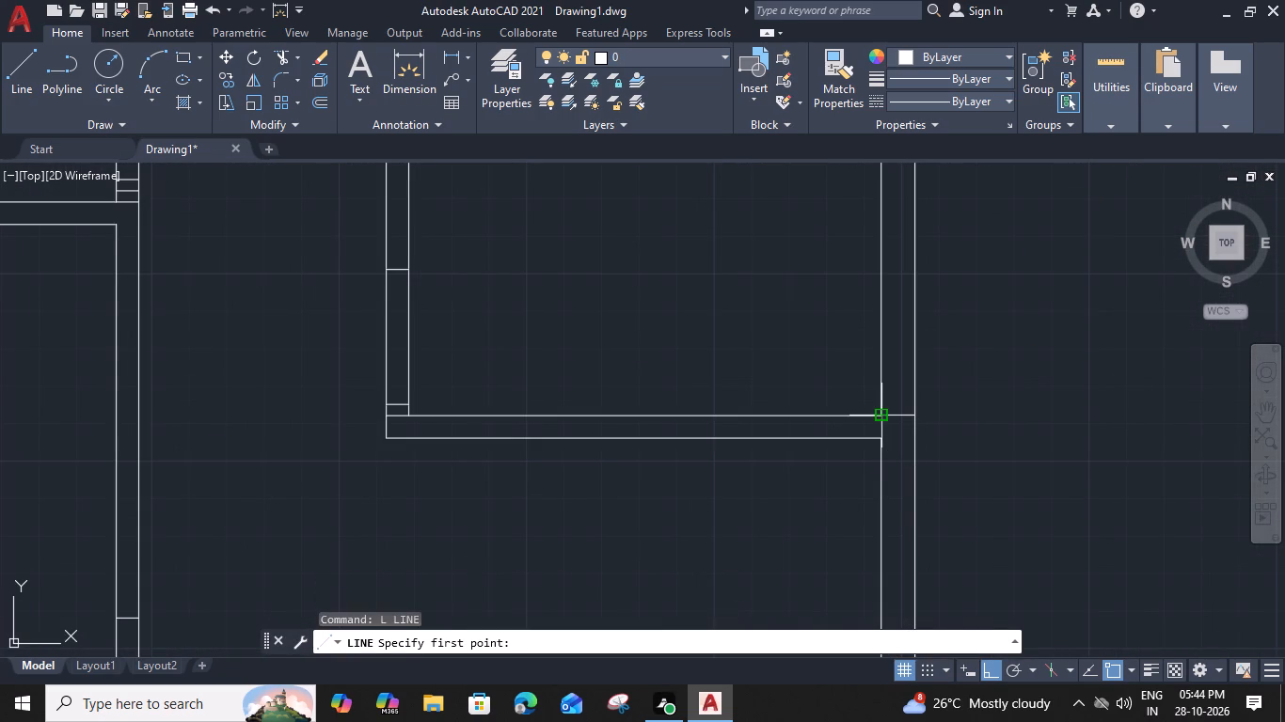
left_click(913, 416)
key("space")
Offset the new short line across the eastern exterior wall 3" to the north.
left_click(897, 416)
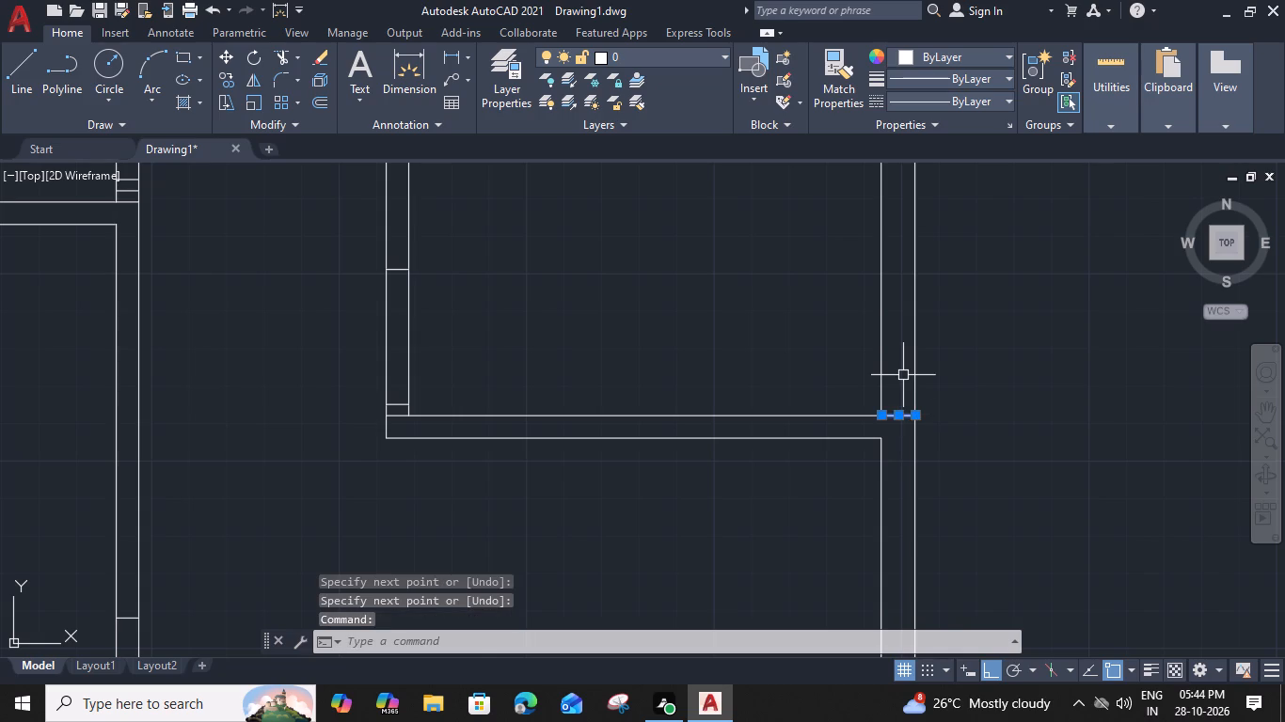
type("O 3")
key("shift+quotedbl")
key("Return")
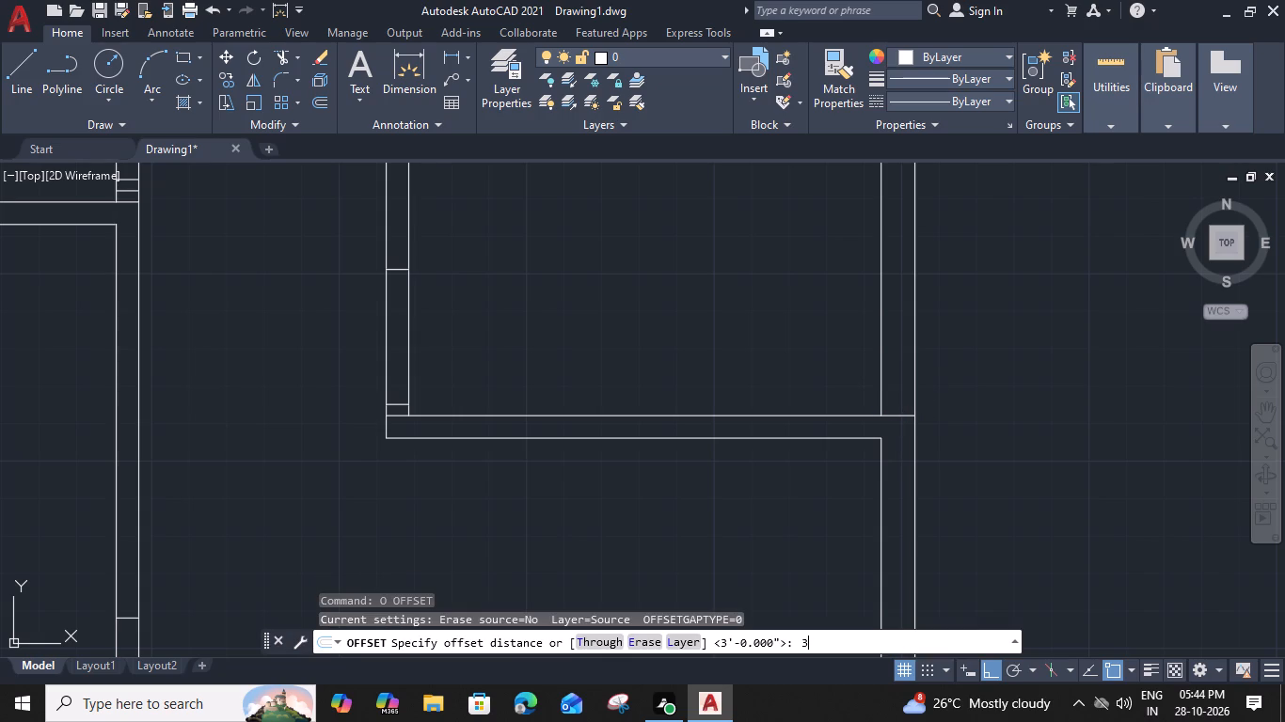
left_click(904, 344)
key("Escape")
Offset the 3" line in the eastern exterior wall 2'6" to the north.
left_click_drag(896, 405, 898, 387)
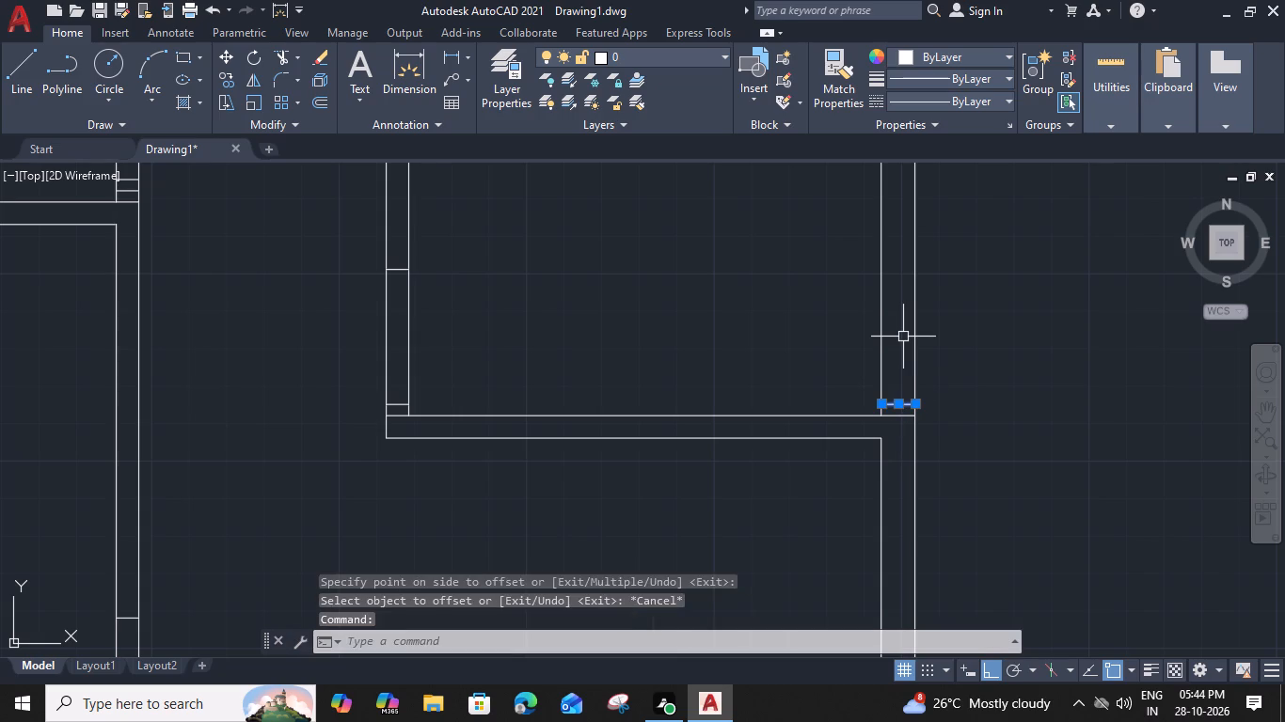
type("O")
key("space")
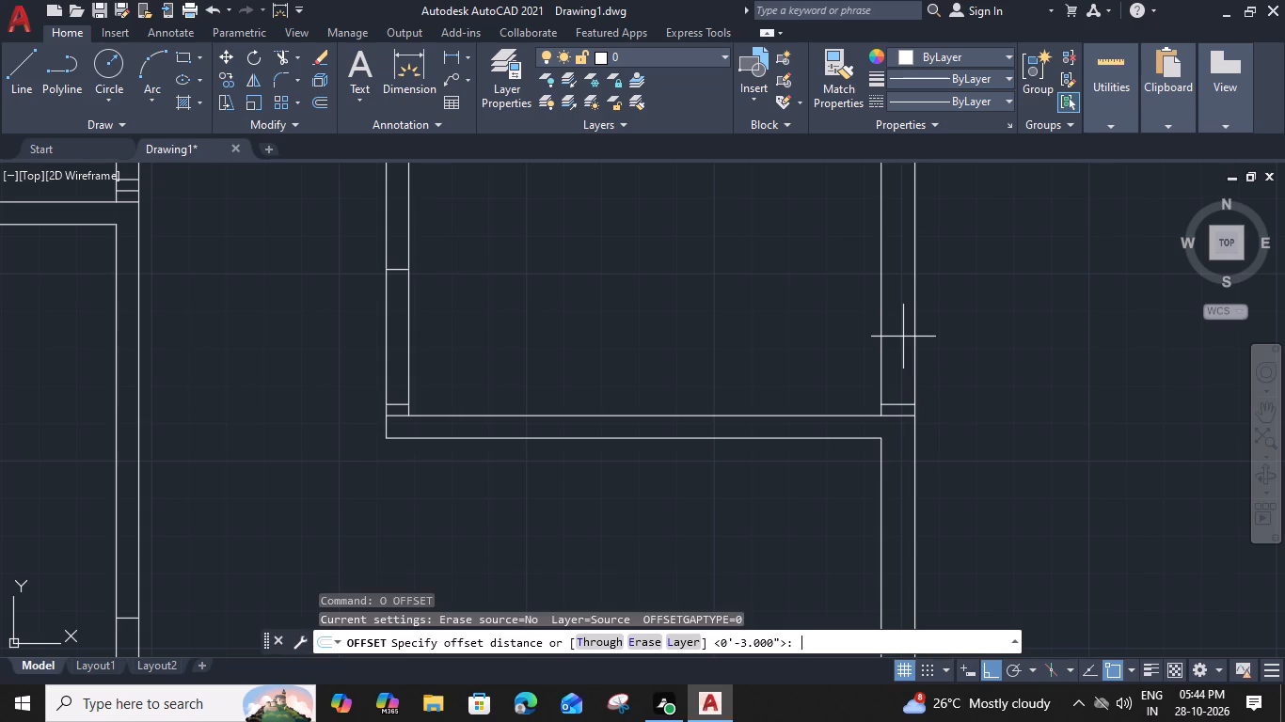
type("2'6\"")
key("Return")
left_click(903, 318)
key("Escape")
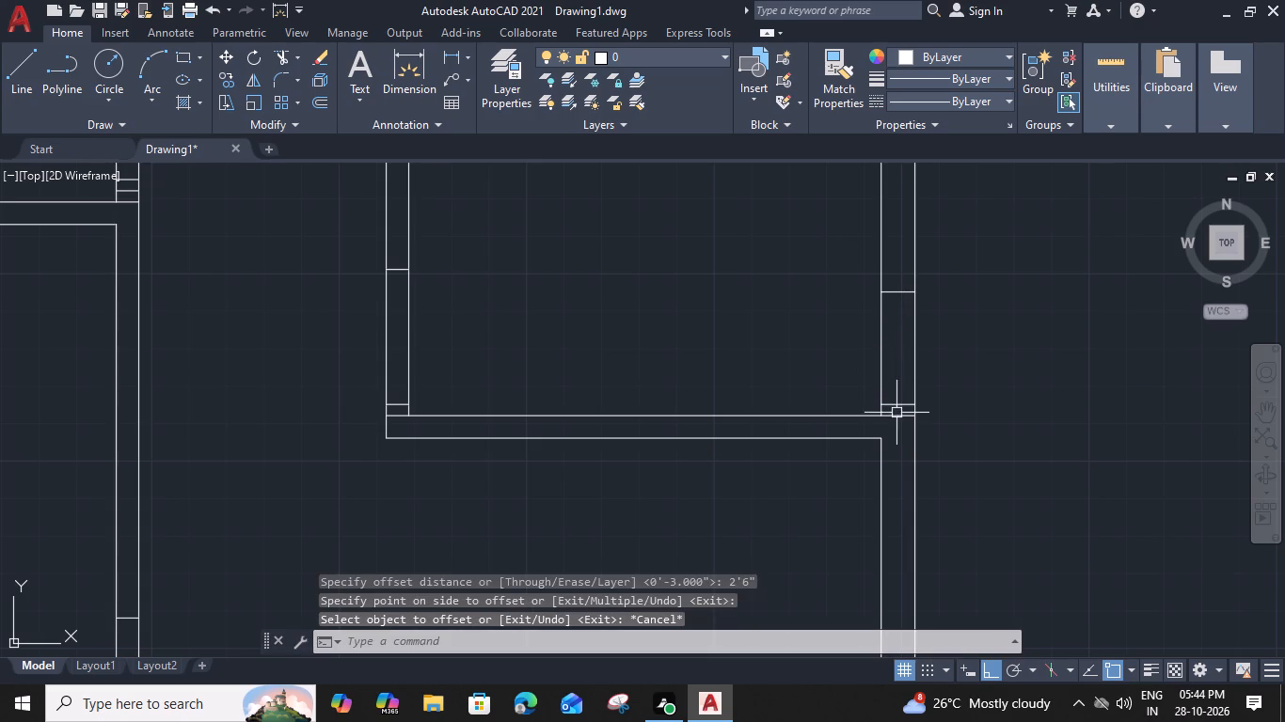
Trim the wall lines to cut the 2'6" opening through the eastern exterior wall, removing the construction line at the L-shaped wall.
key("Escape")
type("TR")
key("space")
left_click(900, 416)
left_click(955, 344)
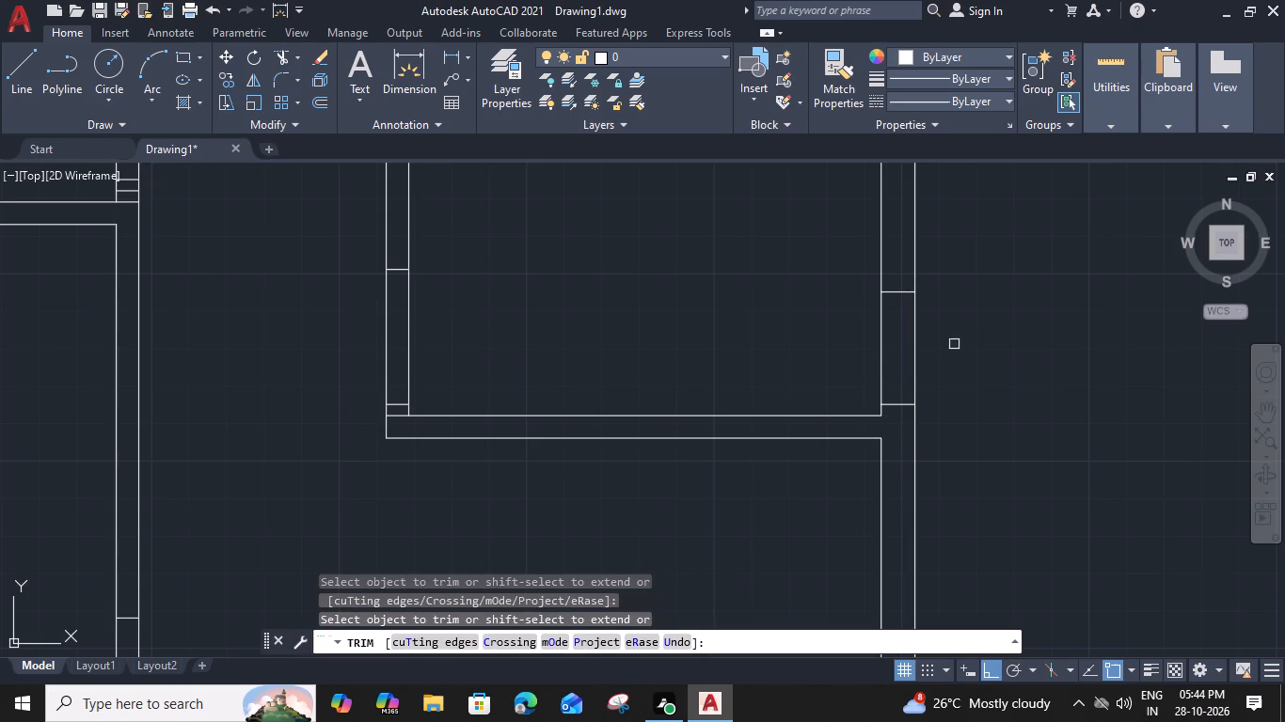
left_click(783, 341)
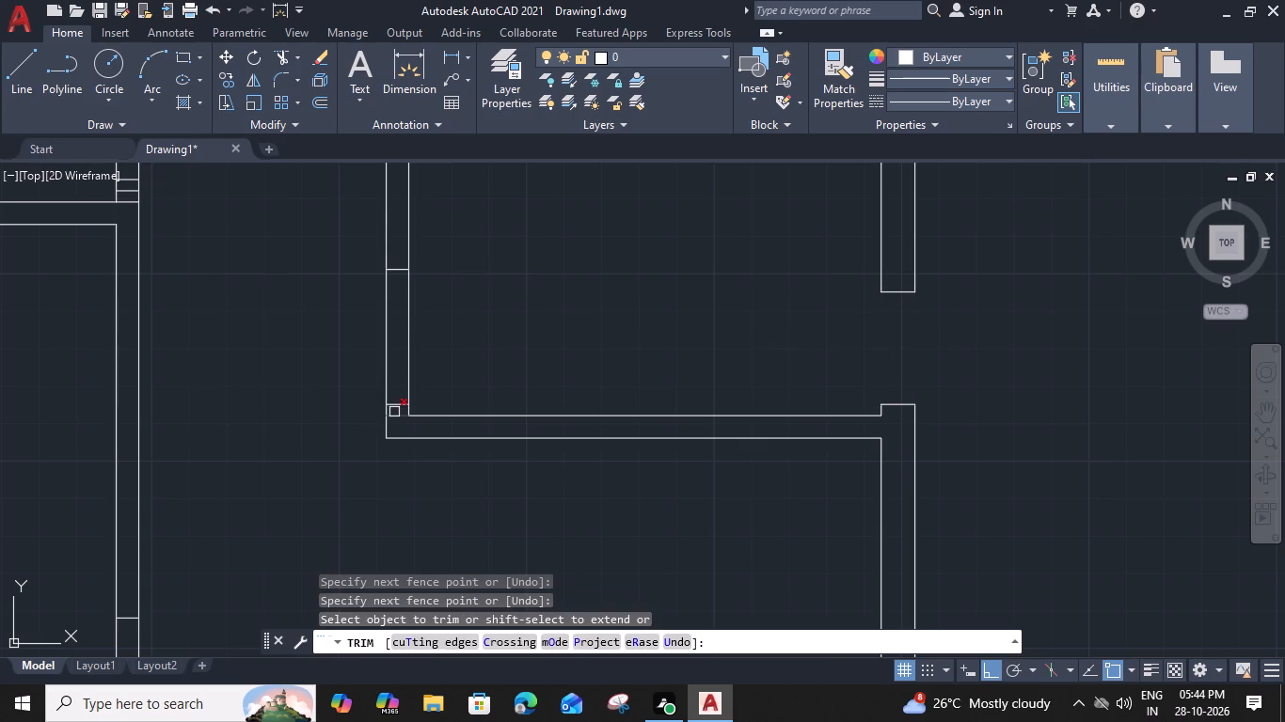
Trim the opening in the L-shaped wall's vertical leg between its jamb lines, including the leftover construction line.
left_click(396, 415)
left_click(369, 335)
left_click(531, 337)
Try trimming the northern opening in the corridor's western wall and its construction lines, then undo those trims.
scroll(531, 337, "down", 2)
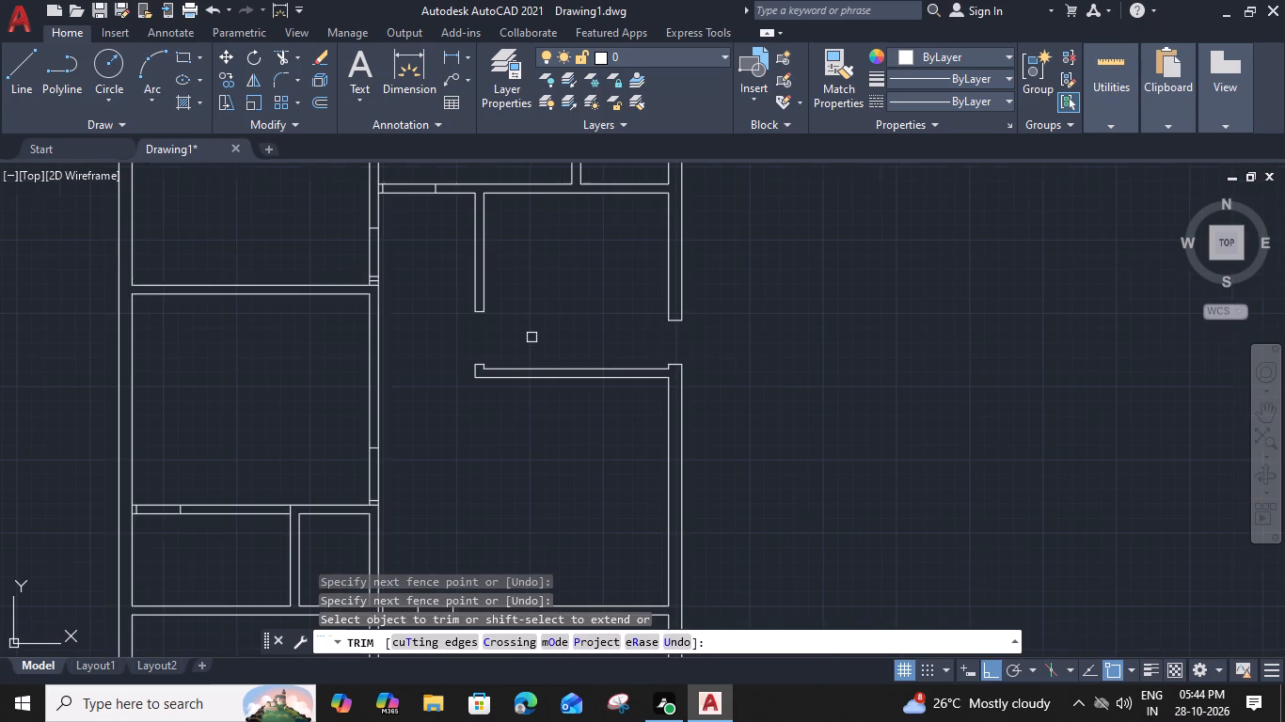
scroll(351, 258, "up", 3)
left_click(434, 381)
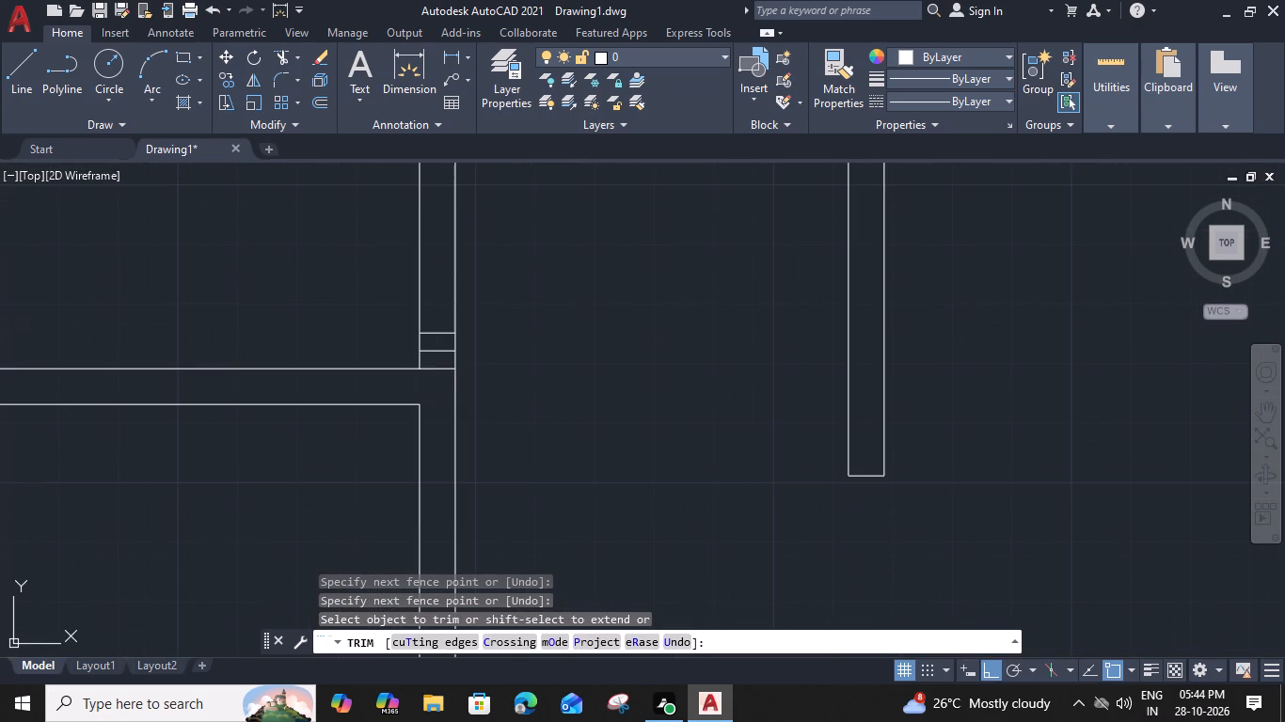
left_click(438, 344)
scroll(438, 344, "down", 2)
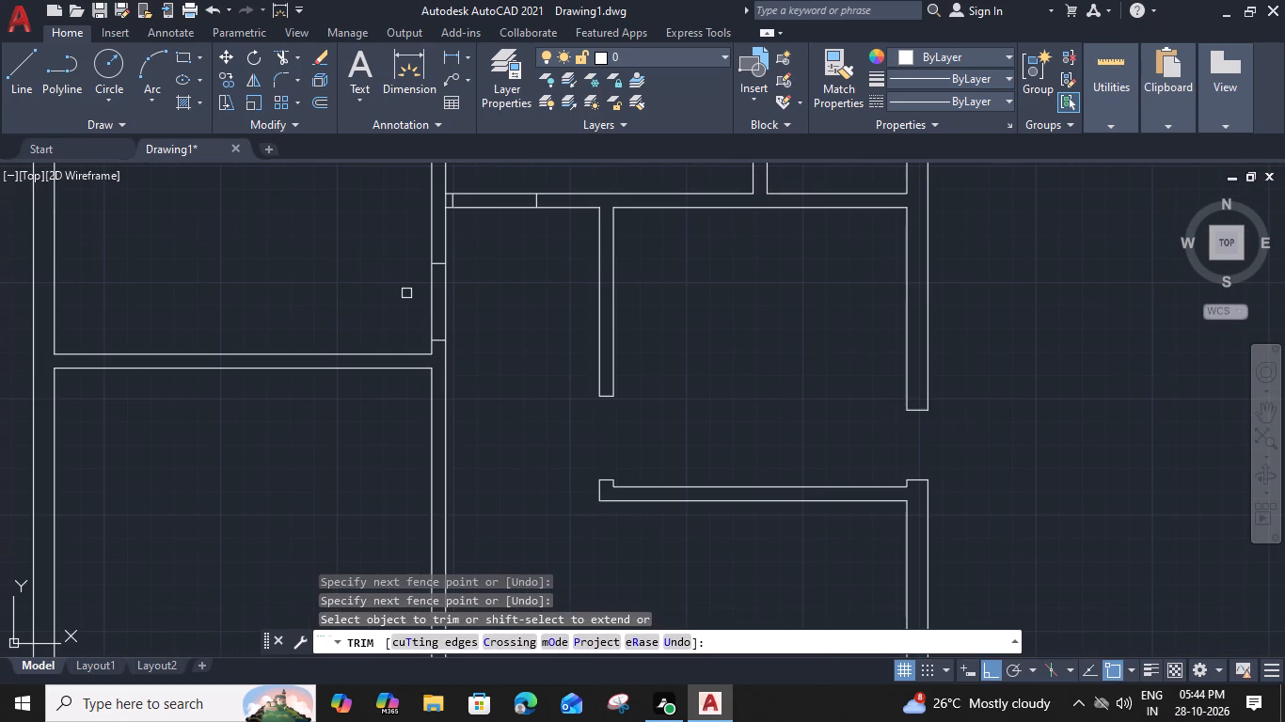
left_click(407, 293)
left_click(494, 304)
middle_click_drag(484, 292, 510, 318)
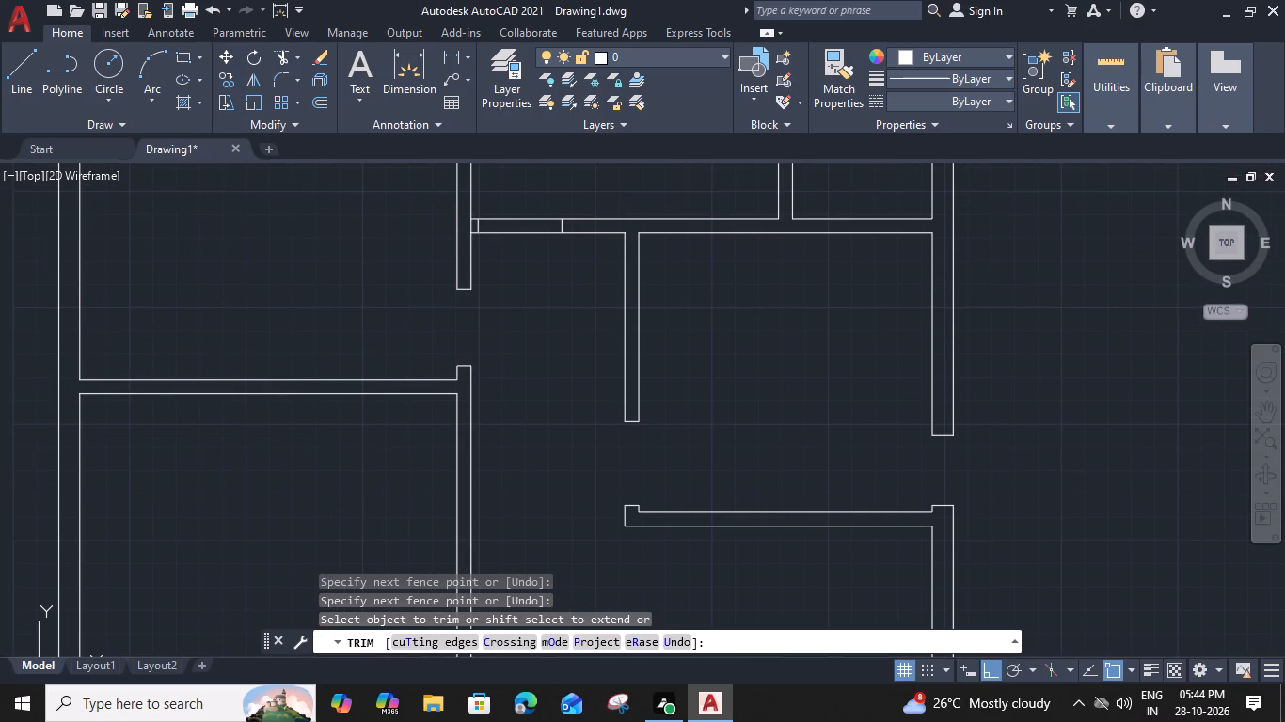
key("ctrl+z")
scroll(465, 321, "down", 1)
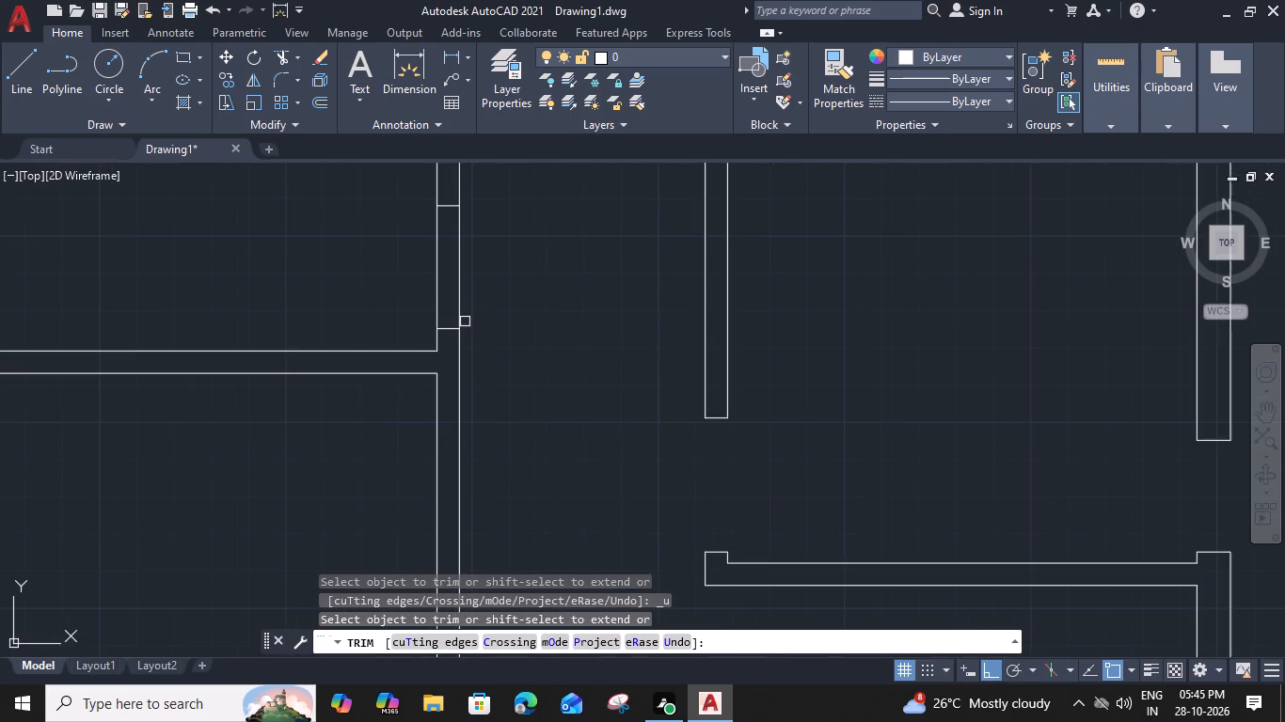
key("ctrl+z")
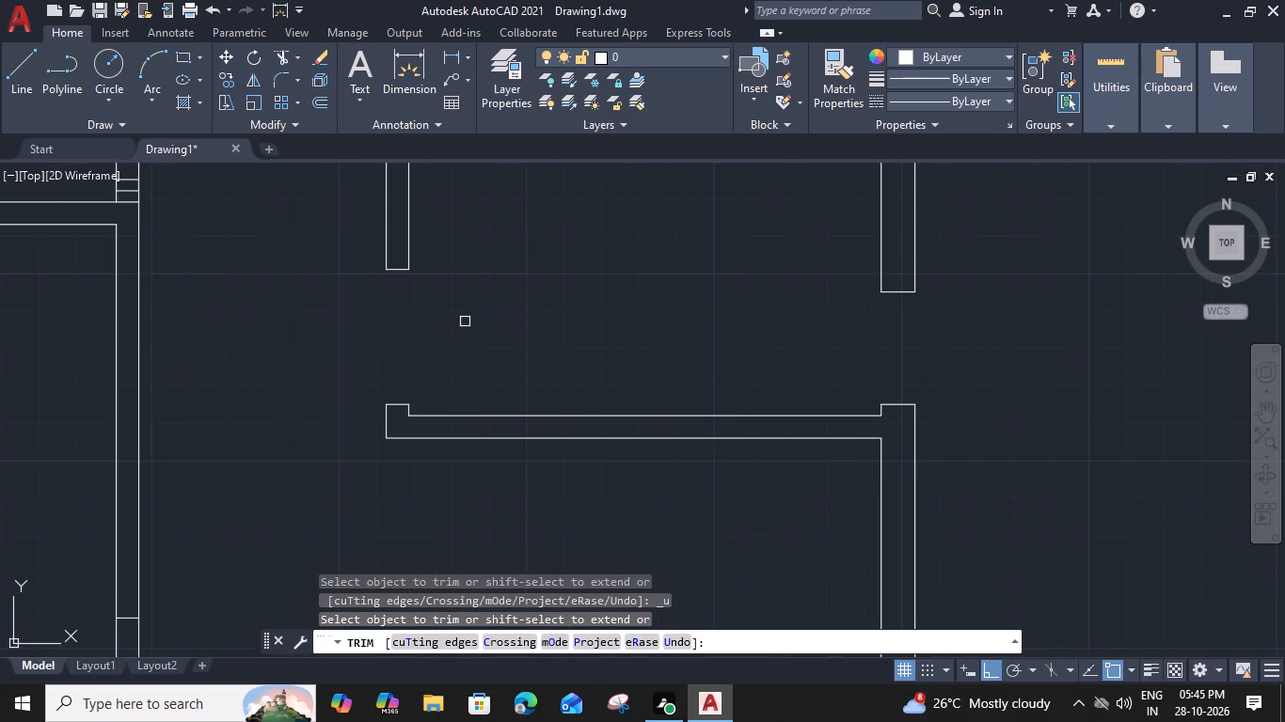
Trim the northern opening in the corridor's western wall, just above the wall between the two western rooms, and clear its extra lines.
scroll(465, 322, "down", 1, "ctrl")
middle_click_drag(465, 322, 668, 420)
scroll(475, 319, "up", 2)
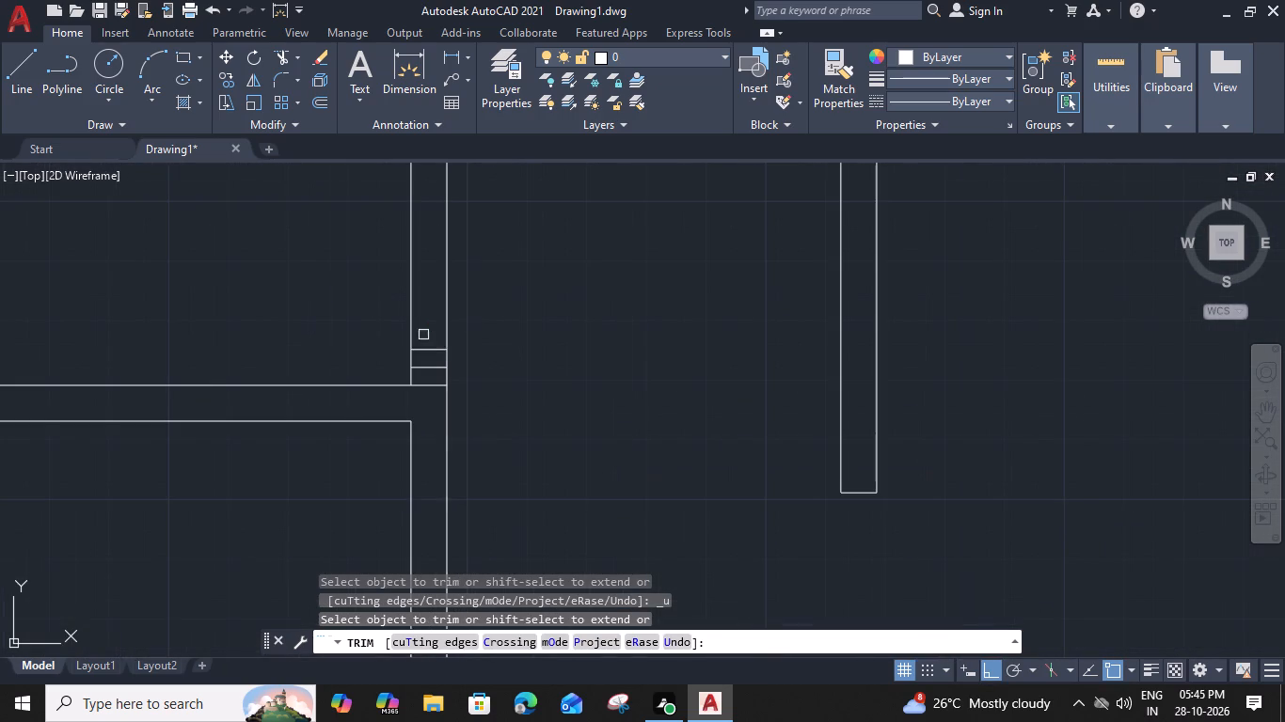
left_click(429, 348)
scroll(429, 348, "down", 1)
left_click(404, 303)
left_click(470, 299)
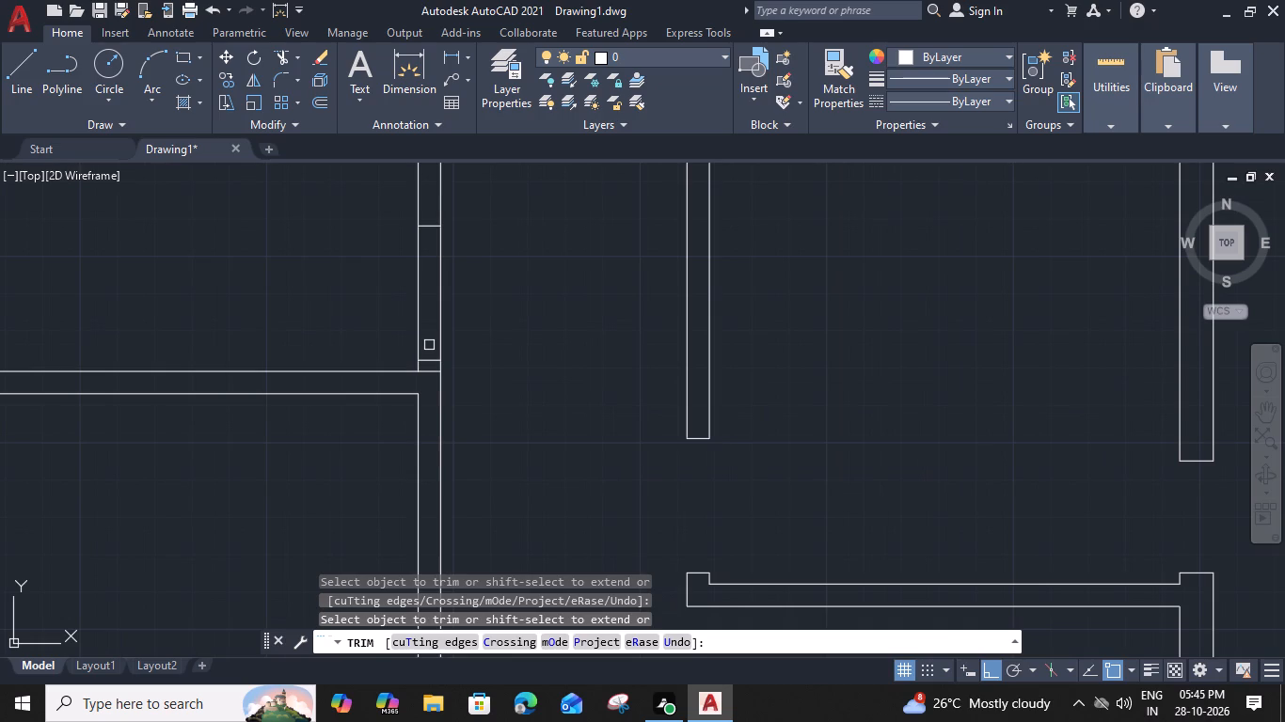
left_click(428, 371)
Trim the opening at the western end of the wall closing the large northern room's south side, including the leftover end segment.
scroll(431, 369, "down", 2)
scroll(466, 256, "up", 2)
left_click(466, 256)
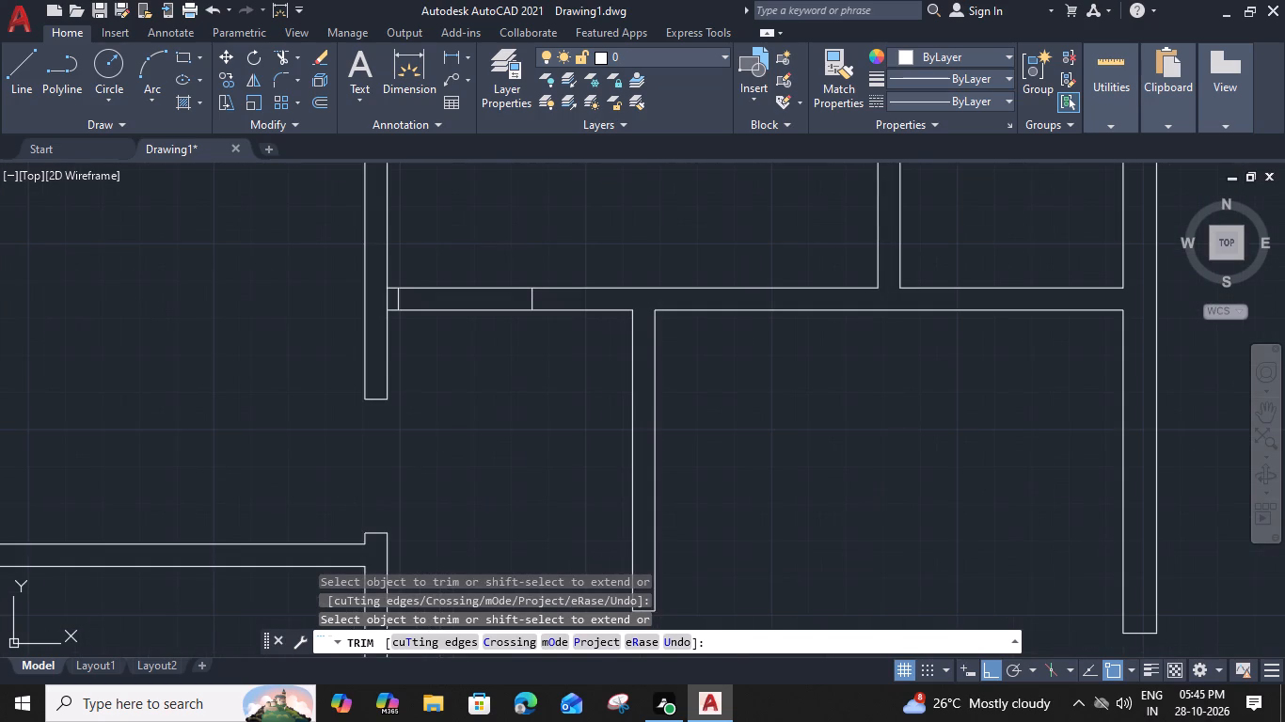
left_click(436, 361)
left_click(388, 297)
scroll(389, 298, "down", 3)
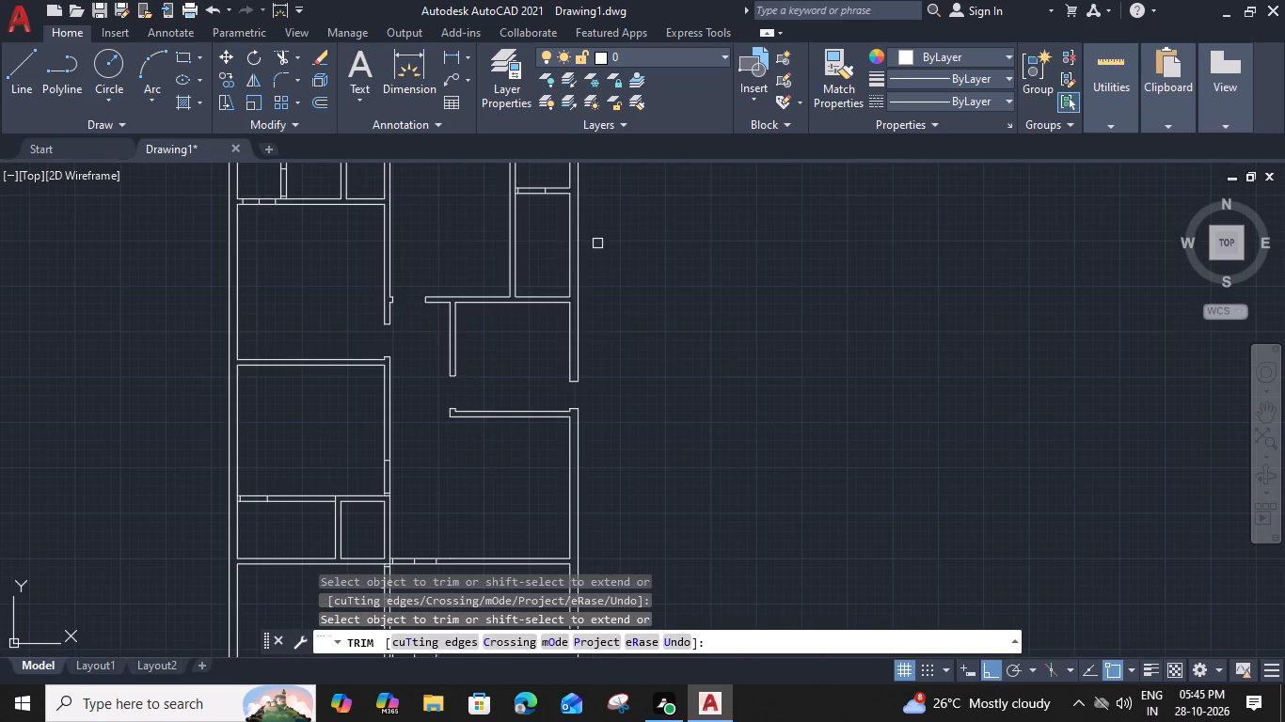
Trim the opening at the western end of the northeastern corner room's south wall, including the leftover end segment.
middle_click_drag(621, 219, 754, 348)
scroll(671, 308, "up", 4)
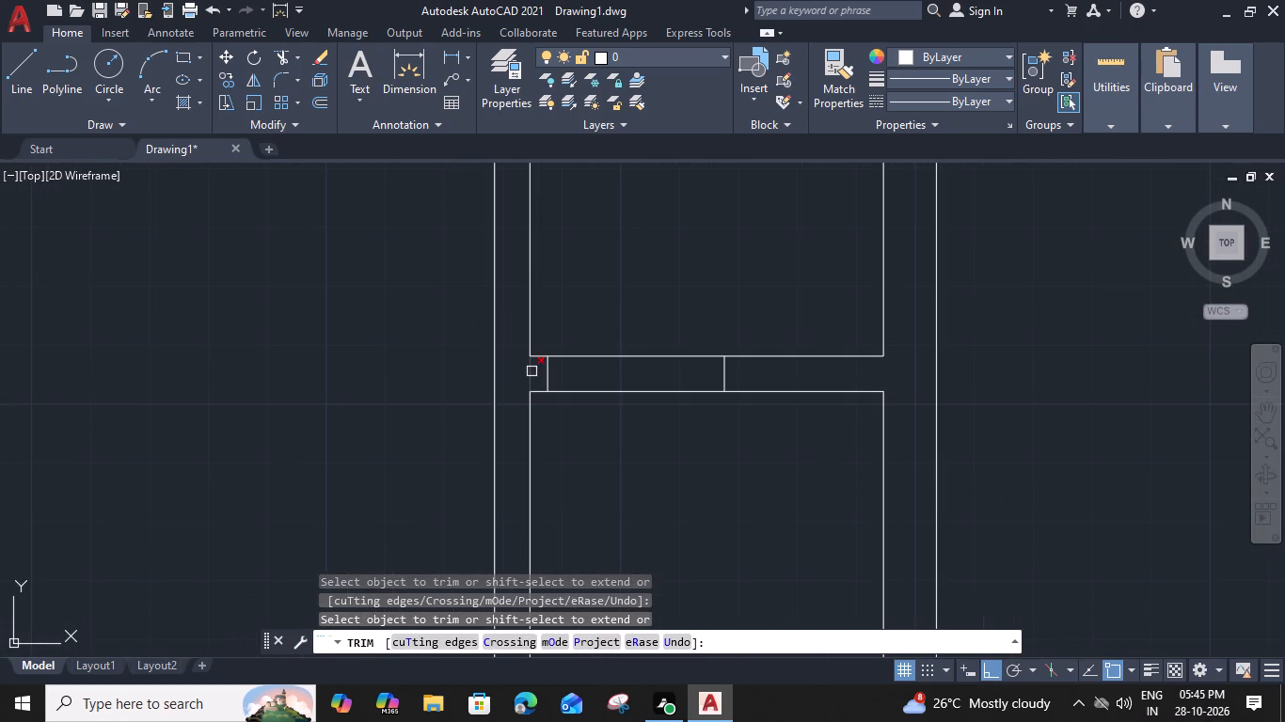
left_click(531, 372)
left_click(698, 312)
left_click_drag(615, 467, 617, 458)
Trim the 3' opening at the top of the wall between the large northern room and the northeastern corner room.
scroll(627, 396, "down", 2)
middle_click_drag(619, 351, 669, 444)
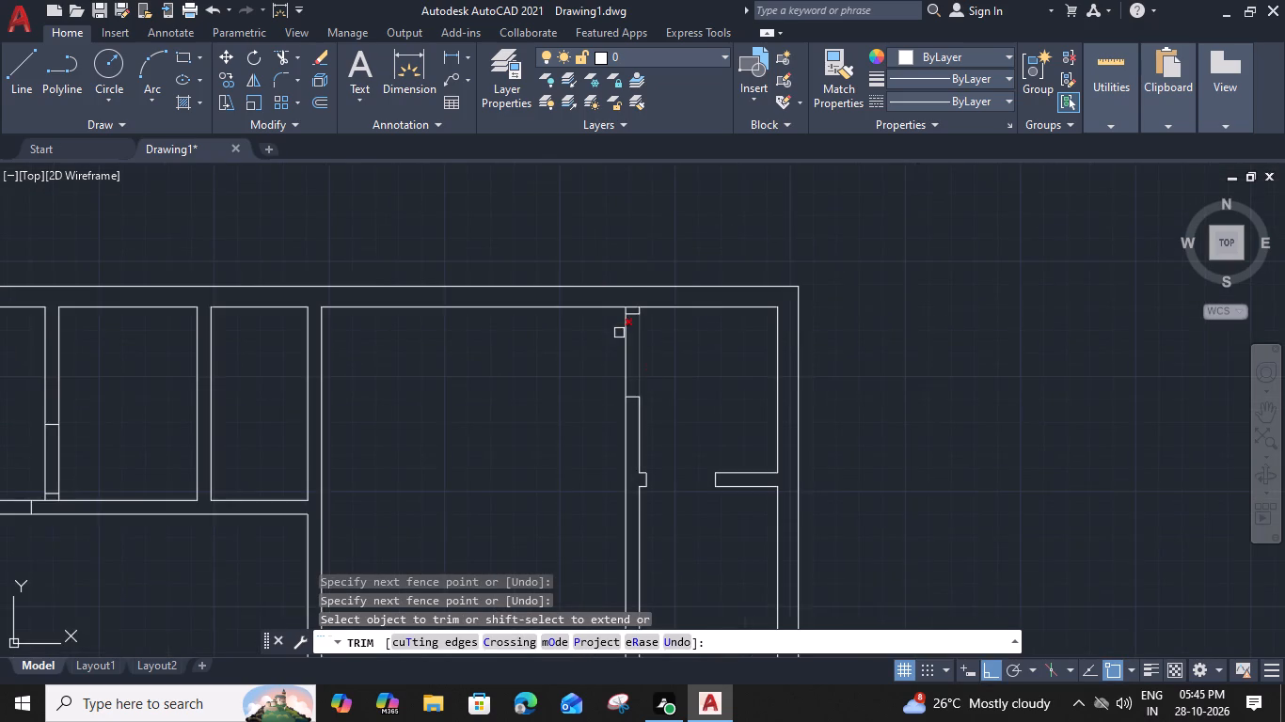
scroll(614, 317, "up", 2)
left_click(646, 293)
left_click_drag(579, 411, 606, 398)
left_click(787, 388)
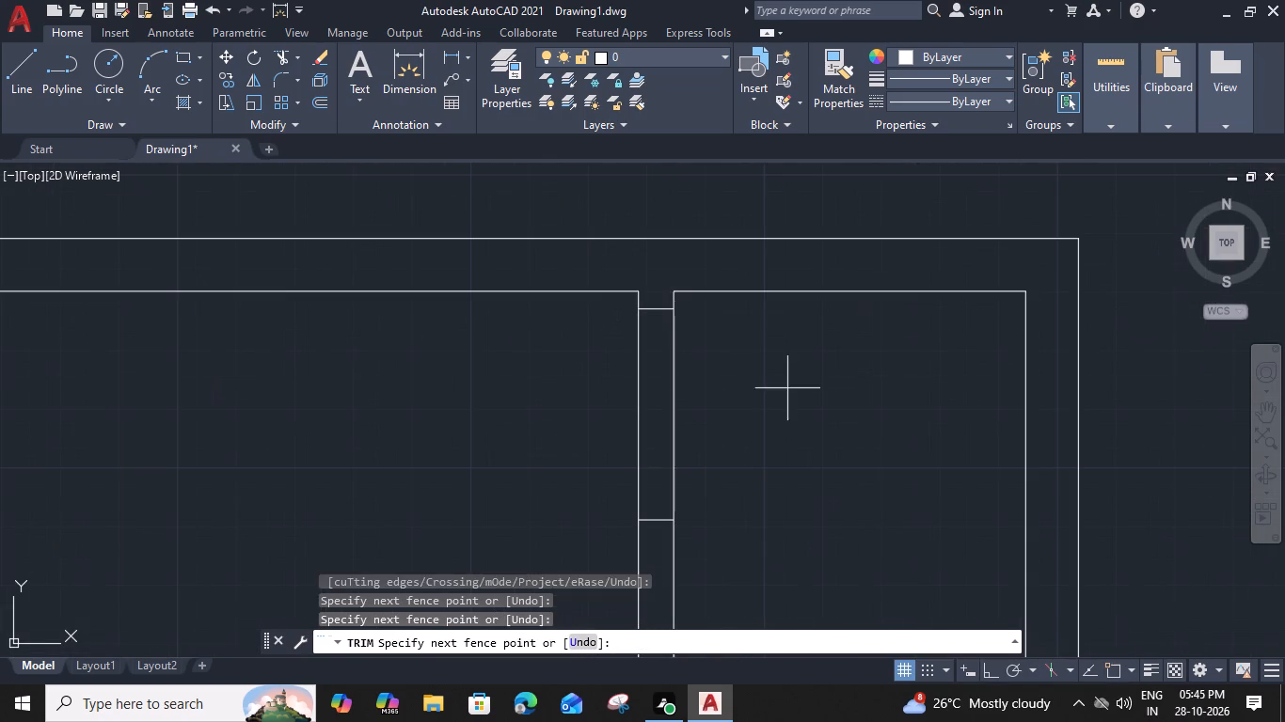
left_click(516, 419)
Trim the opening at the southern end of the wall between the two westernmost small northern rooms.
scroll(516, 419, "down", 3)
middle_click_drag(516, 421, 978, 385)
scroll(658, 456, "up", 2)
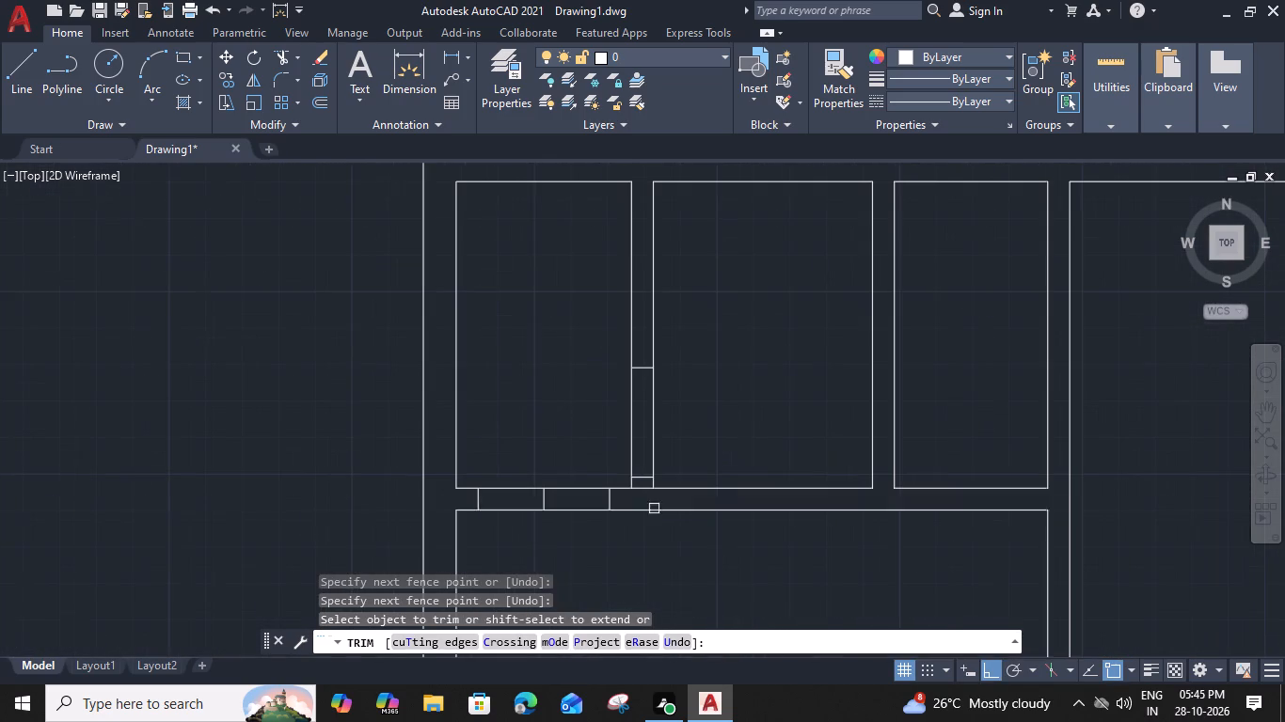
left_click(643, 488)
left_click_drag(595, 442, 785, 418)
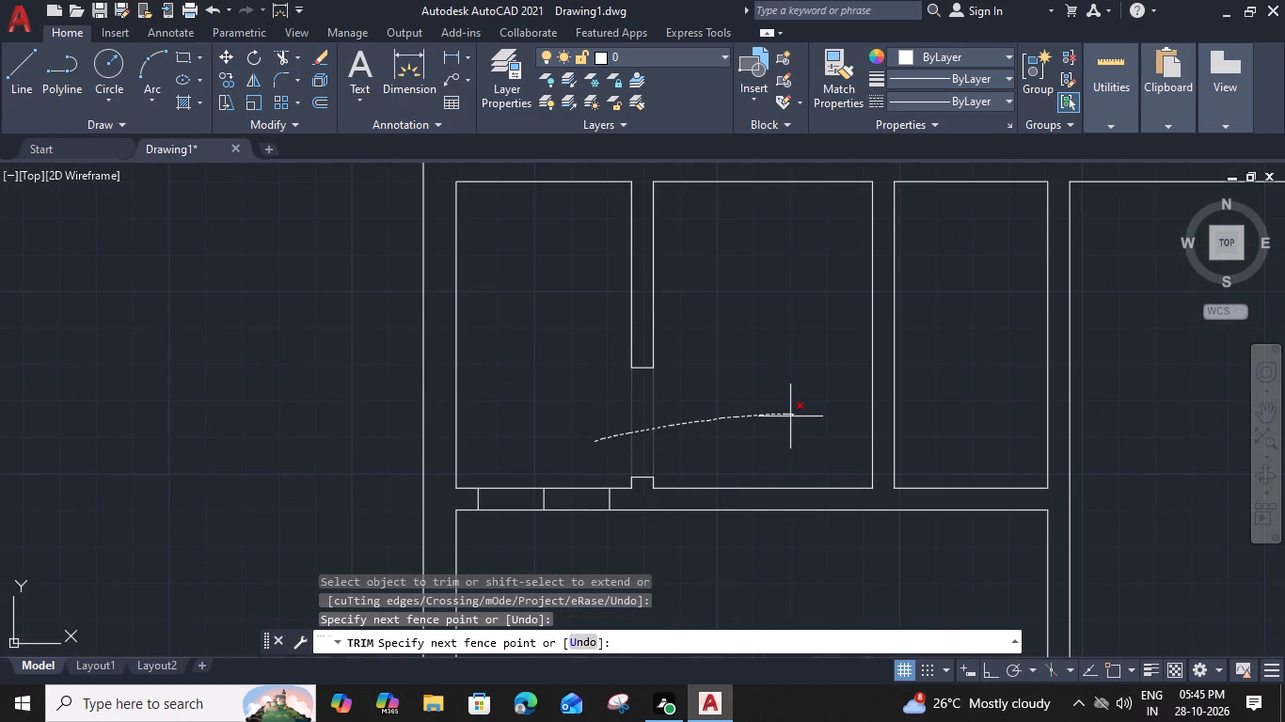
Trim the opening in the northwestern corner room's south wall, removing the line in the middle of the opening.
left_click(546, 498)
left_click_drag(550, 475, 549, 492)
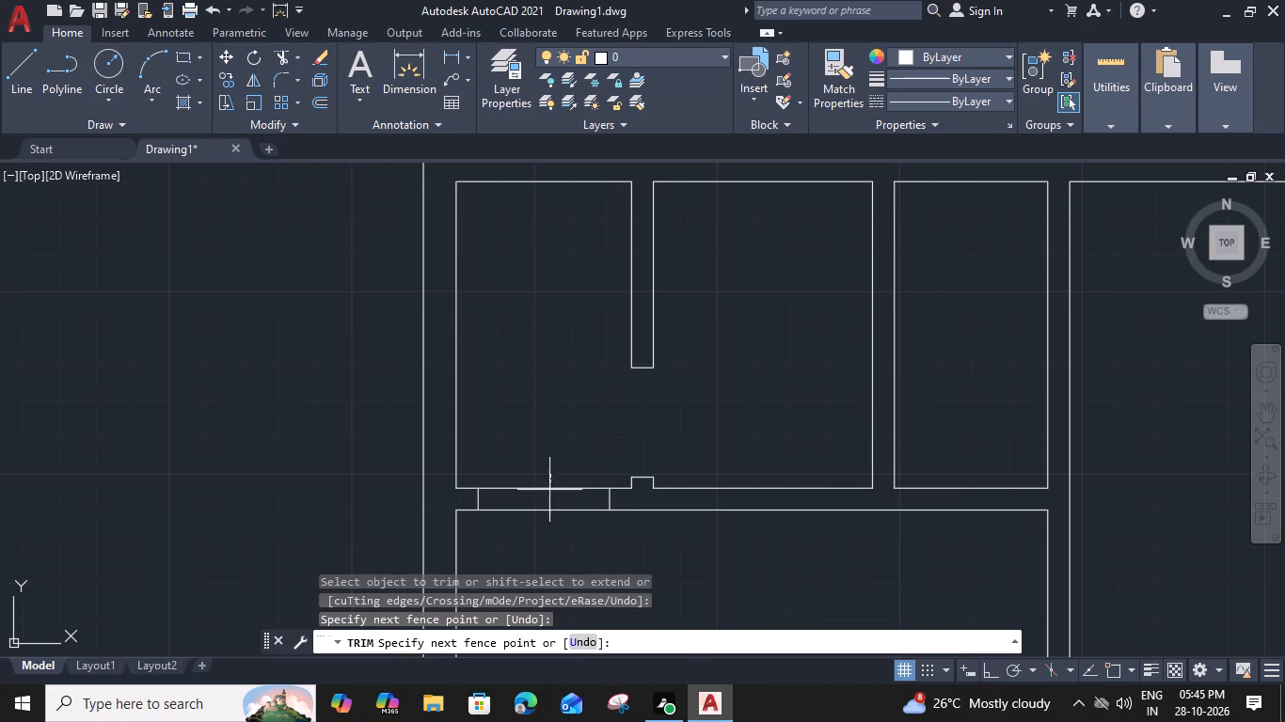
left_click_drag(549, 492, 547, 543)
Trim the southern opening in the corridor's western wall, just above the small southern rooms, including the leftover construction line.
scroll(547, 530, "down", 2)
middle_click_drag(627, 535, 676, 227)
middle_click_drag(687, 455, 674, 238)
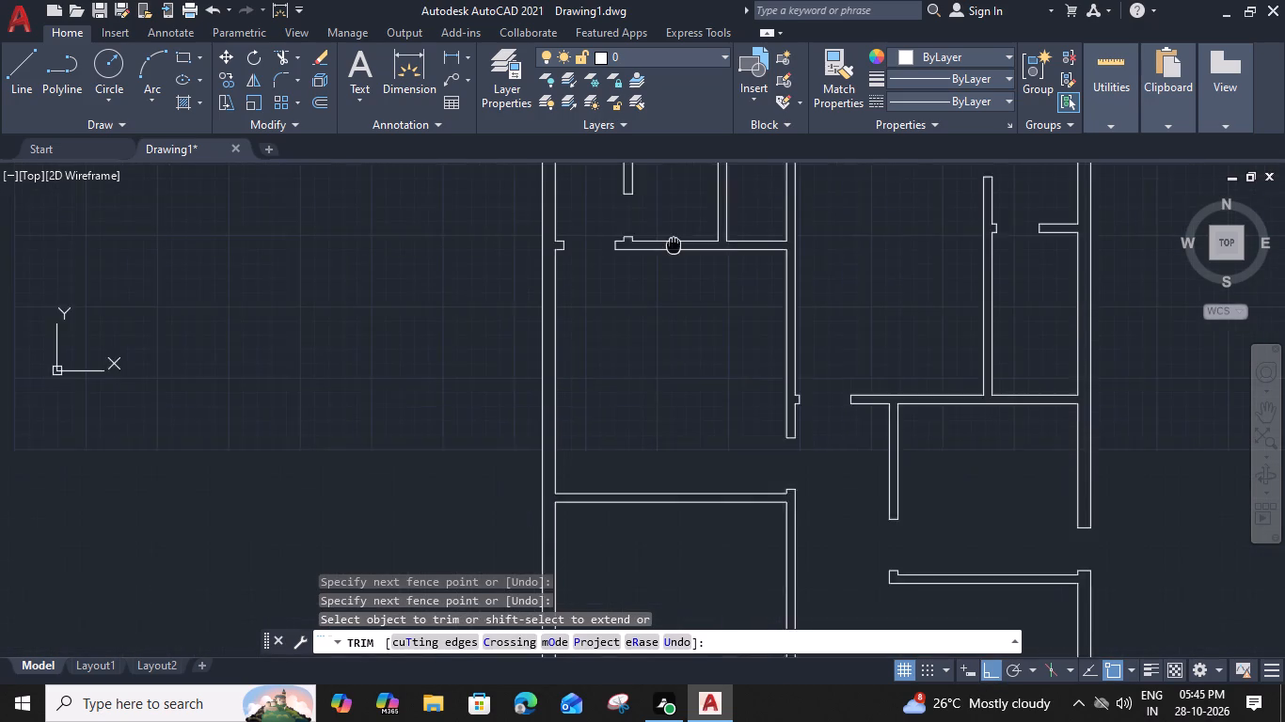
middle_click_drag(674, 238, 686, 204)
scroll(798, 393, "up", 2)
left_click(786, 463)
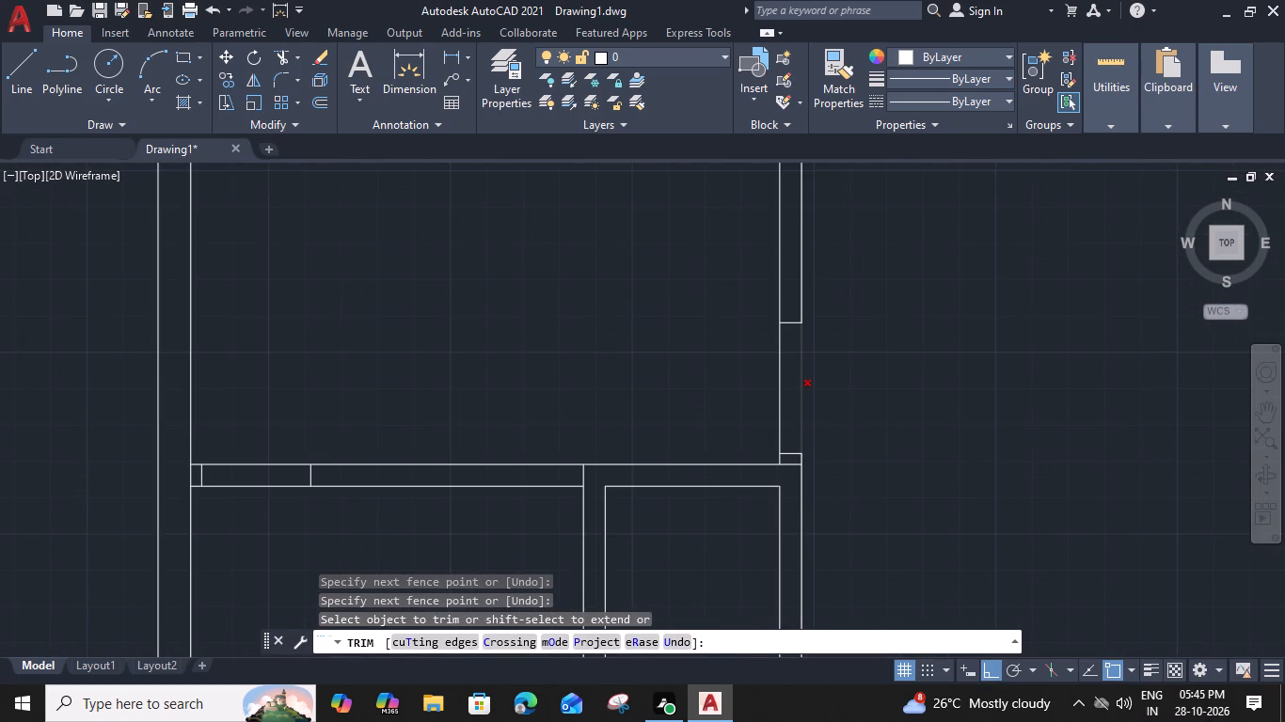
left_click_drag(746, 406, 756, 400)
left_click(913, 384)
Trim the opening at the western end of the wall north of the small southern rooms, including the leftover segment at the exterior wall.
left_click(267, 443)
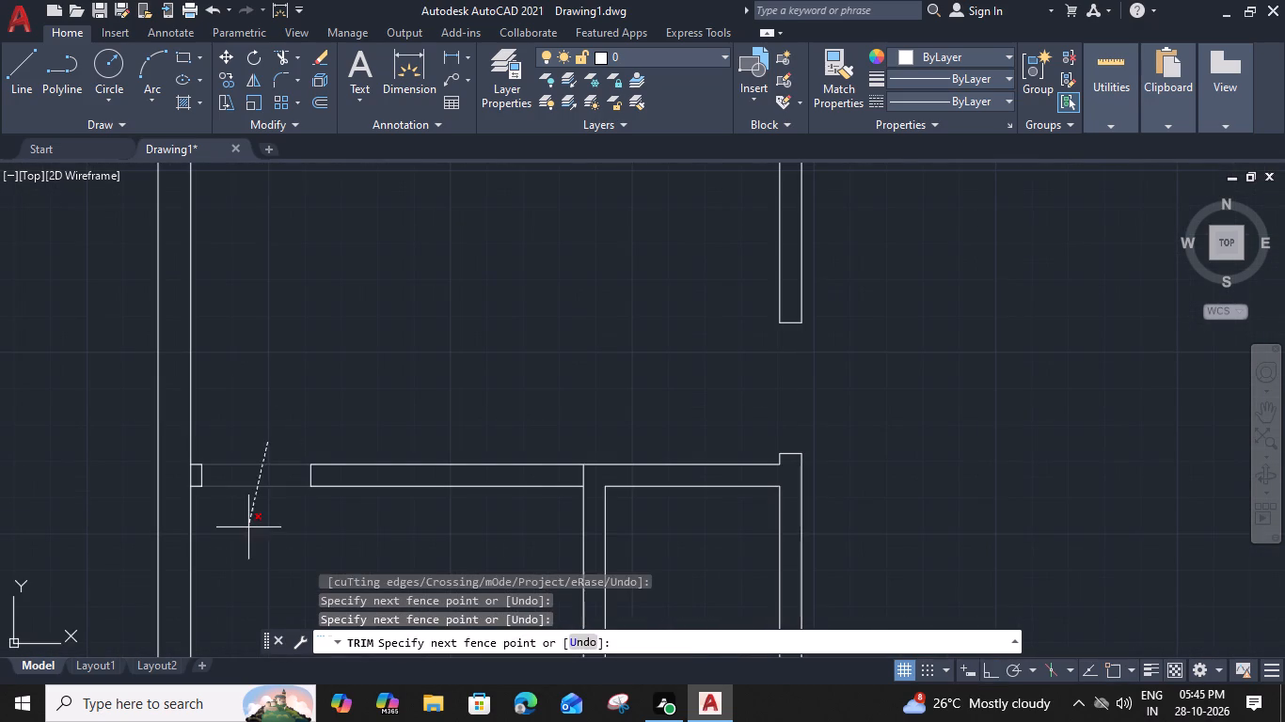
left_click_drag(246, 532, 242, 523)
left_click(192, 476)
Trim the opening at the top of the lower western room's east wall, clearing the leftover segments at the wall junction.
scroll(206, 475, "down", 1)
middle_click_drag(426, 492, 421, 494)
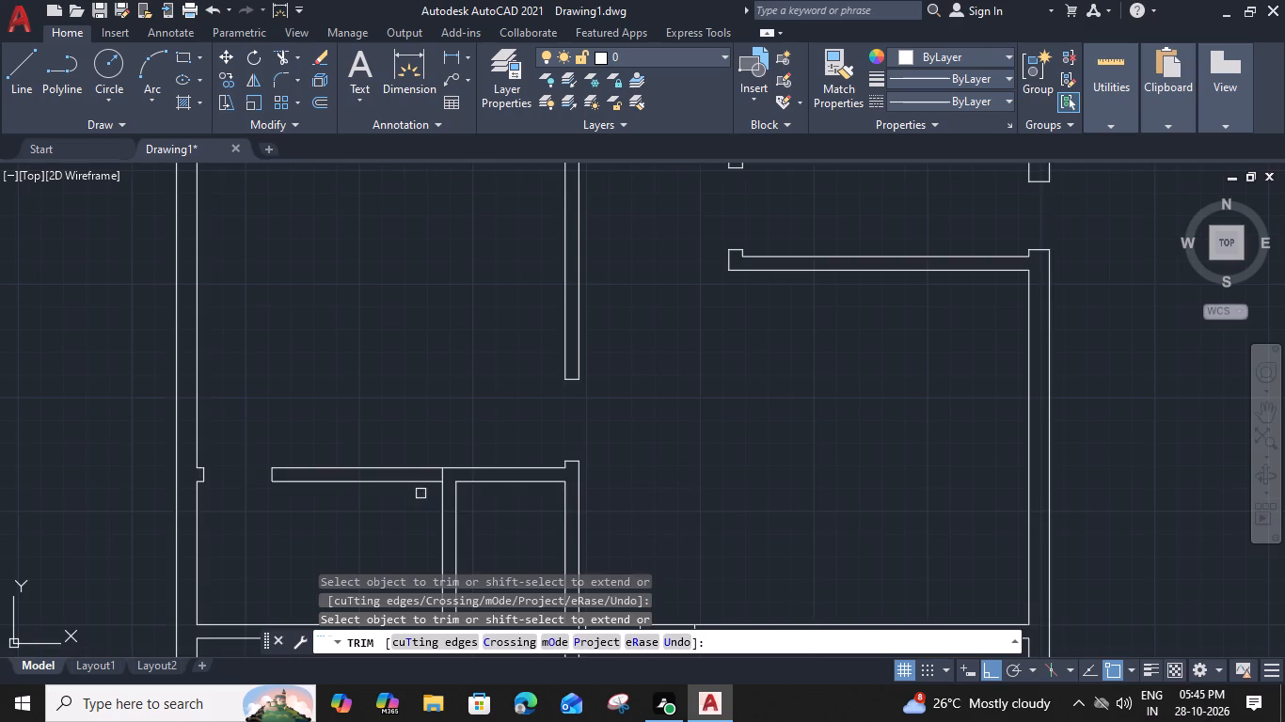
middle_click_drag(421, 494, 503, 167)
scroll(632, 307, "up", 1)
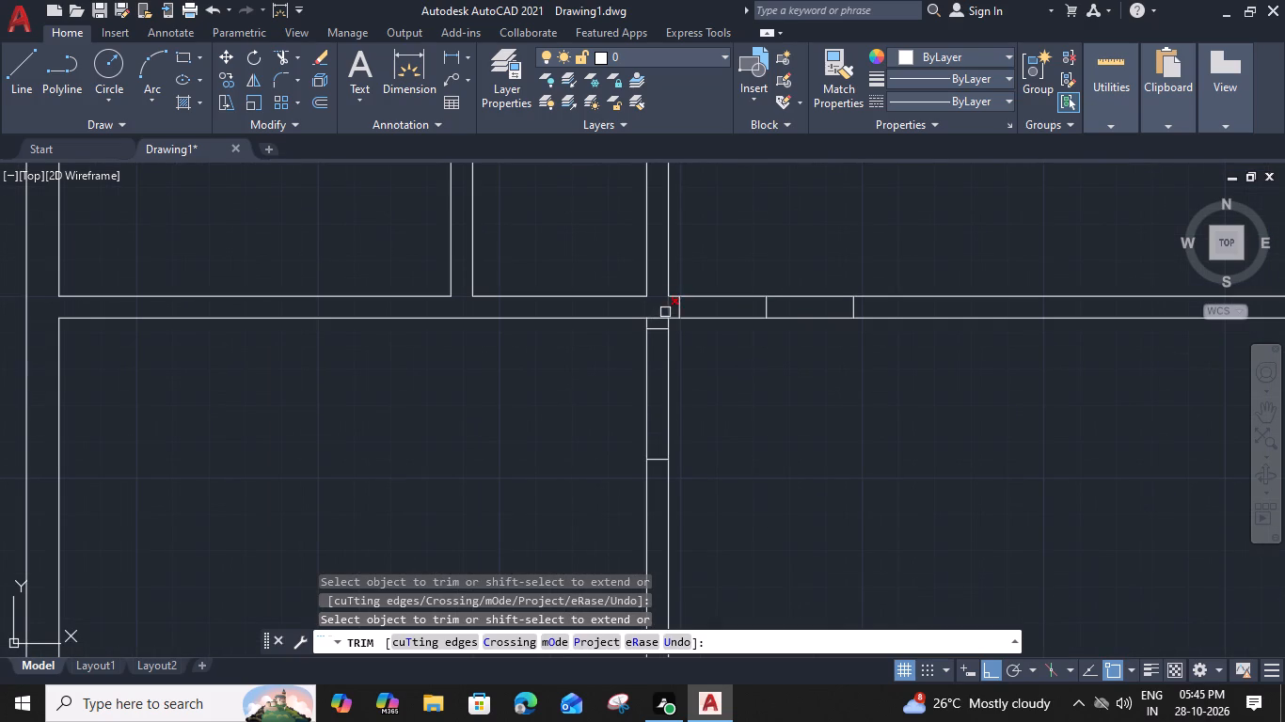
left_click(666, 306)
left_click(658, 316)
left_click(619, 379)
left_click(745, 379)
Trim the opening in the horizontal wall east of that junction, removing the line in the middle of the opening.
left_click(769, 309)
left_click(786, 267)
left_click(754, 400)
Trim the opening at the bottom of the lower western room's east wall, including the leftover construction line.
scroll(755, 389, "down", 1)
middle_click_drag(775, 461, 767, 244)
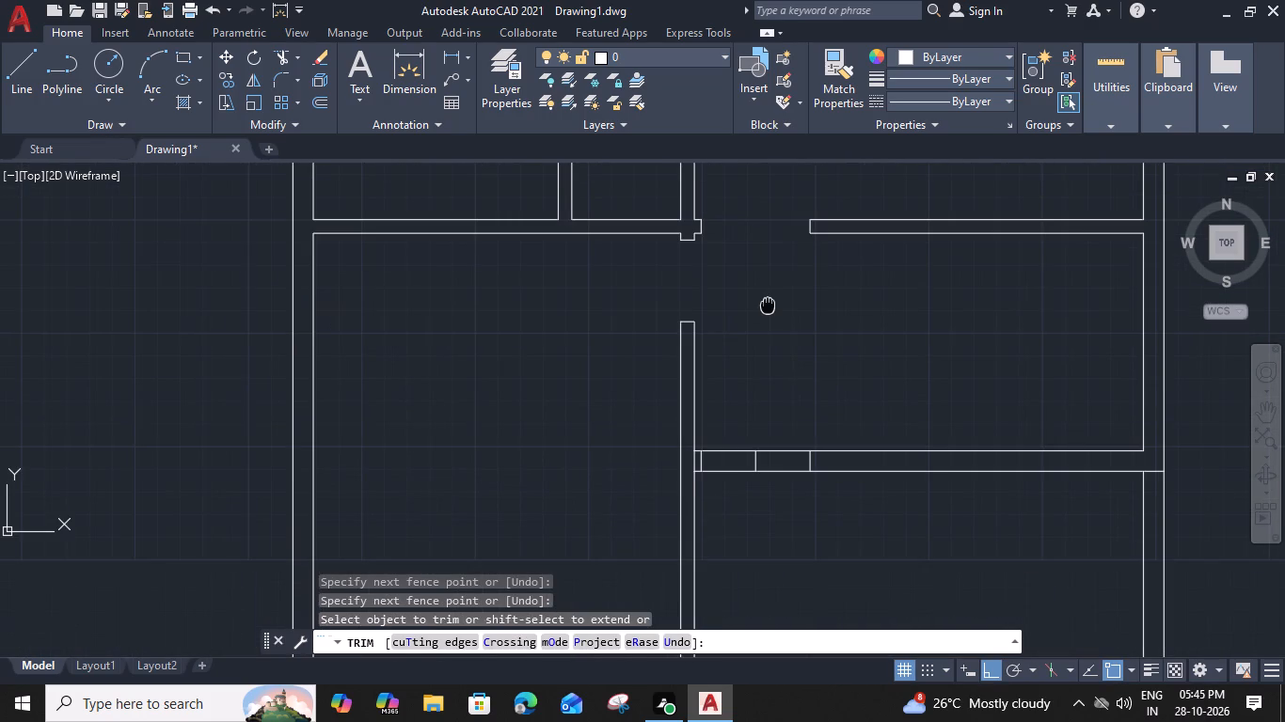
left_click(718, 561)
left_click(606, 575)
middle_click_drag(617, 558, 627, 429)
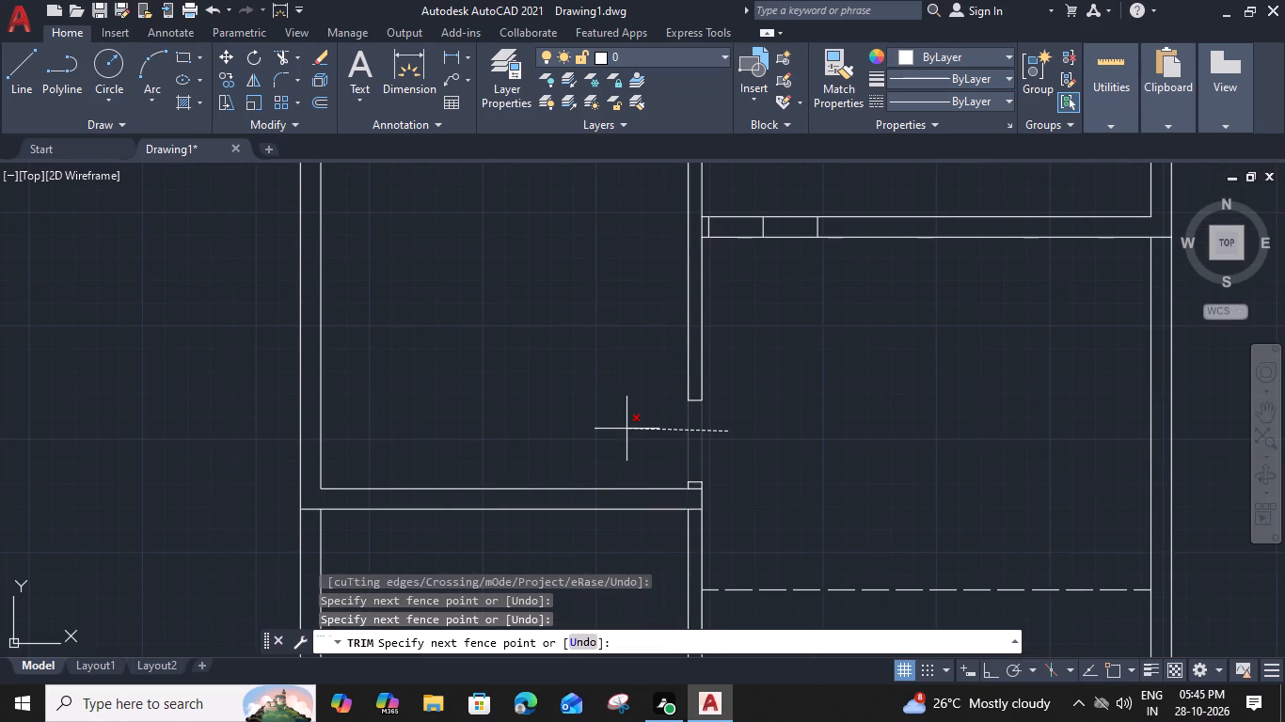
left_click(627, 429)
scroll(681, 494, "up", 1)
left_click(702, 488)
scroll(702, 488, "down", 1)
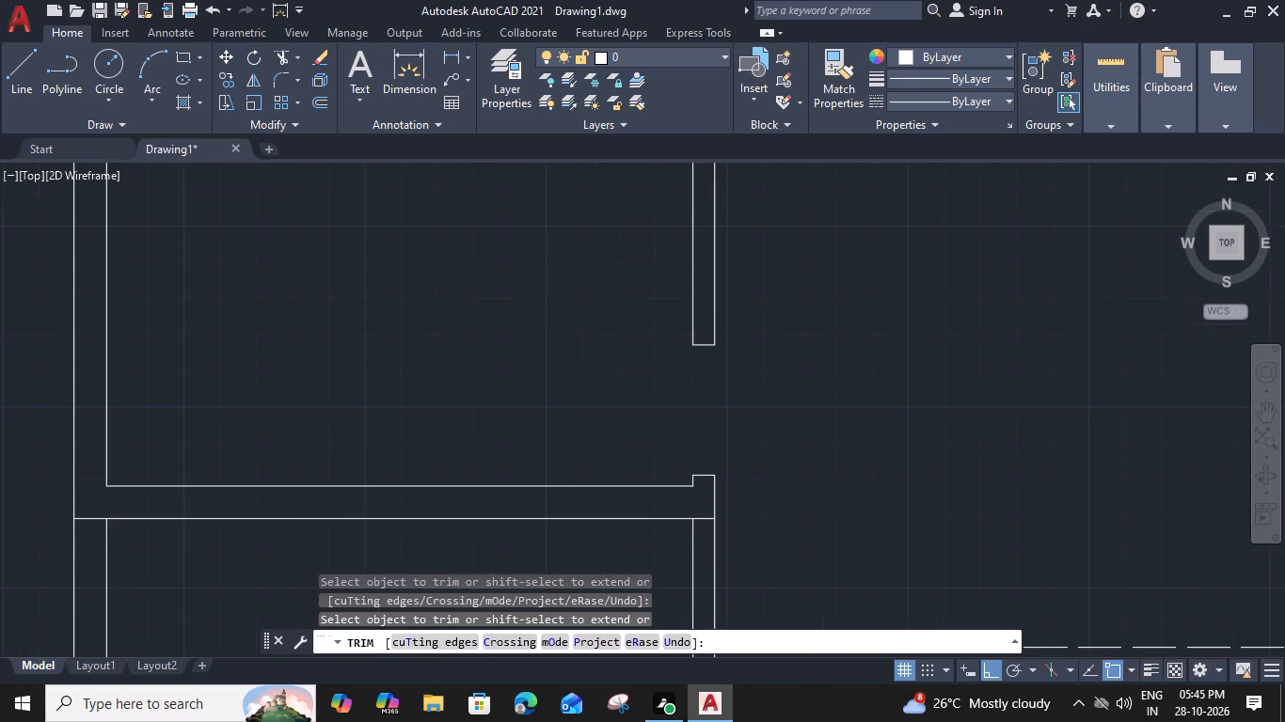
Trim both halves of the opening at the western end of the next horizontal wall to the south, plus the leftover end segment.
middle_click_drag(750, 400, 721, 539)
scroll(732, 343, "up", 2)
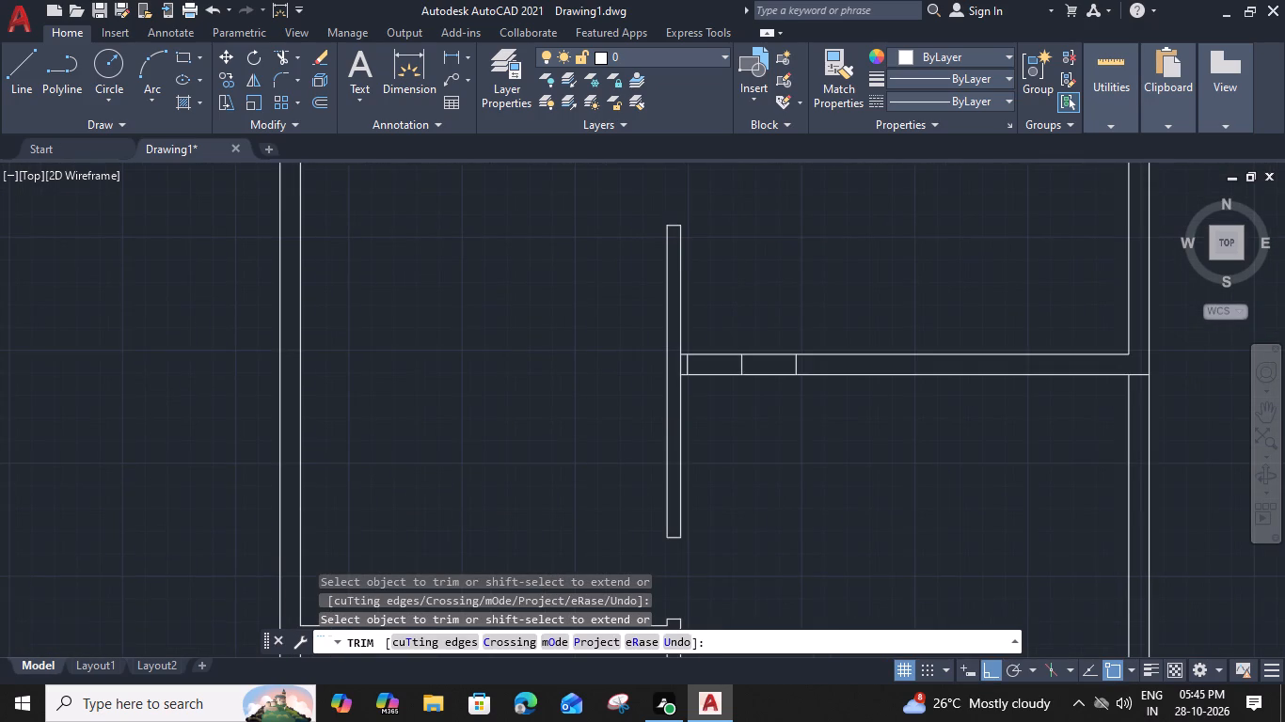
left_click(604, 394)
left_click(705, 341)
left_click_drag(694, 502, 694, 501)
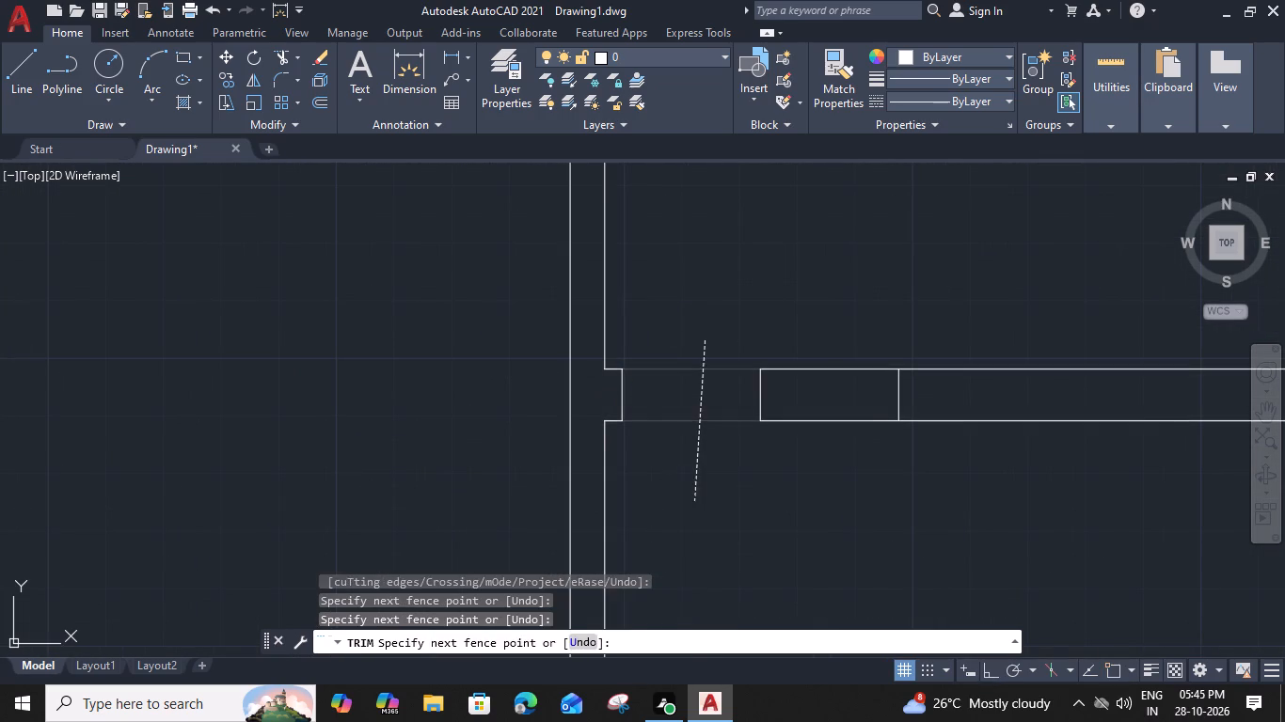
left_click_drag(694, 501, 712, 471)
left_click(851, 333)
left_click(830, 504)
scroll(840, 456, "down", 4)
middle_click_drag(901, 396, 878, 423)
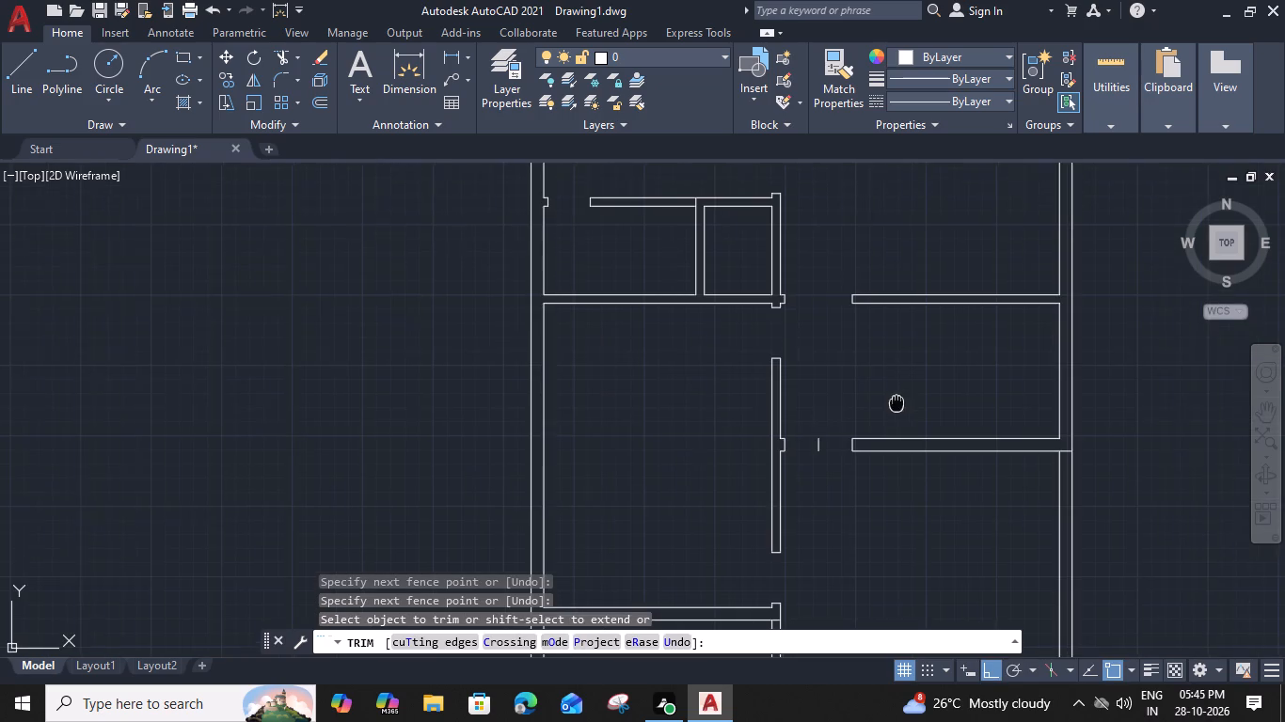
middle_click_drag(878, 423, 785, 510)
key("Escape")
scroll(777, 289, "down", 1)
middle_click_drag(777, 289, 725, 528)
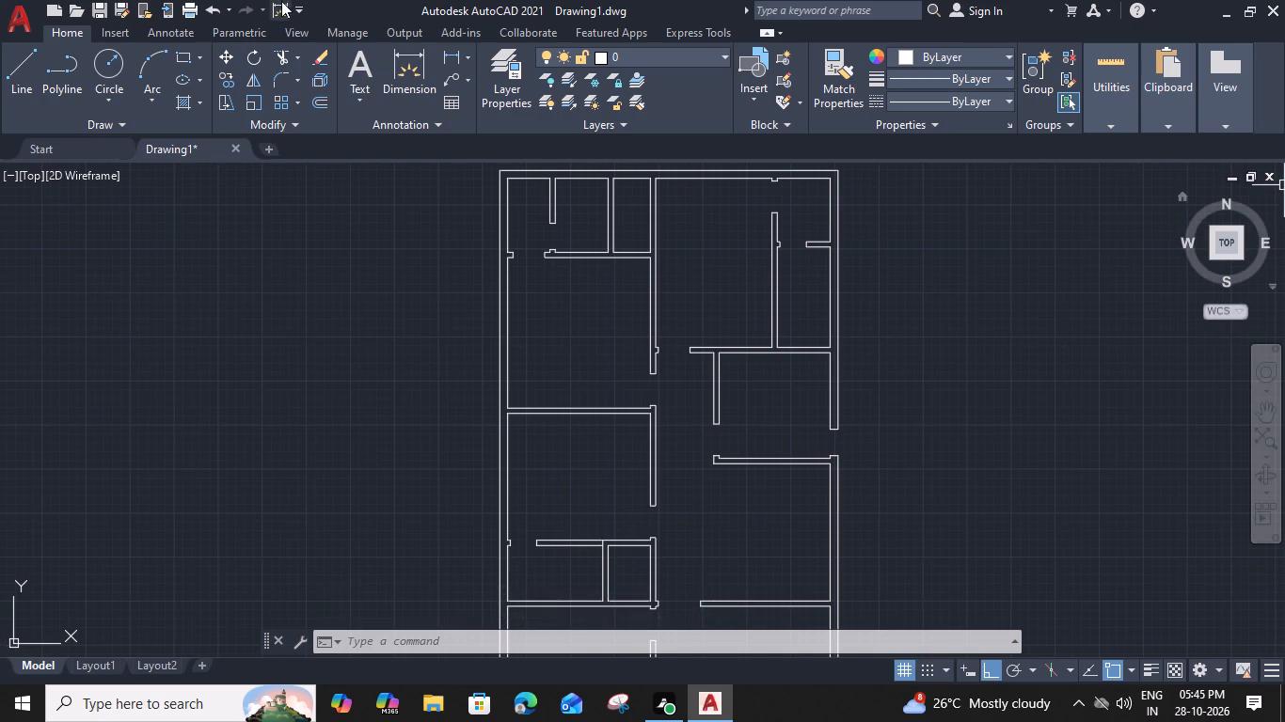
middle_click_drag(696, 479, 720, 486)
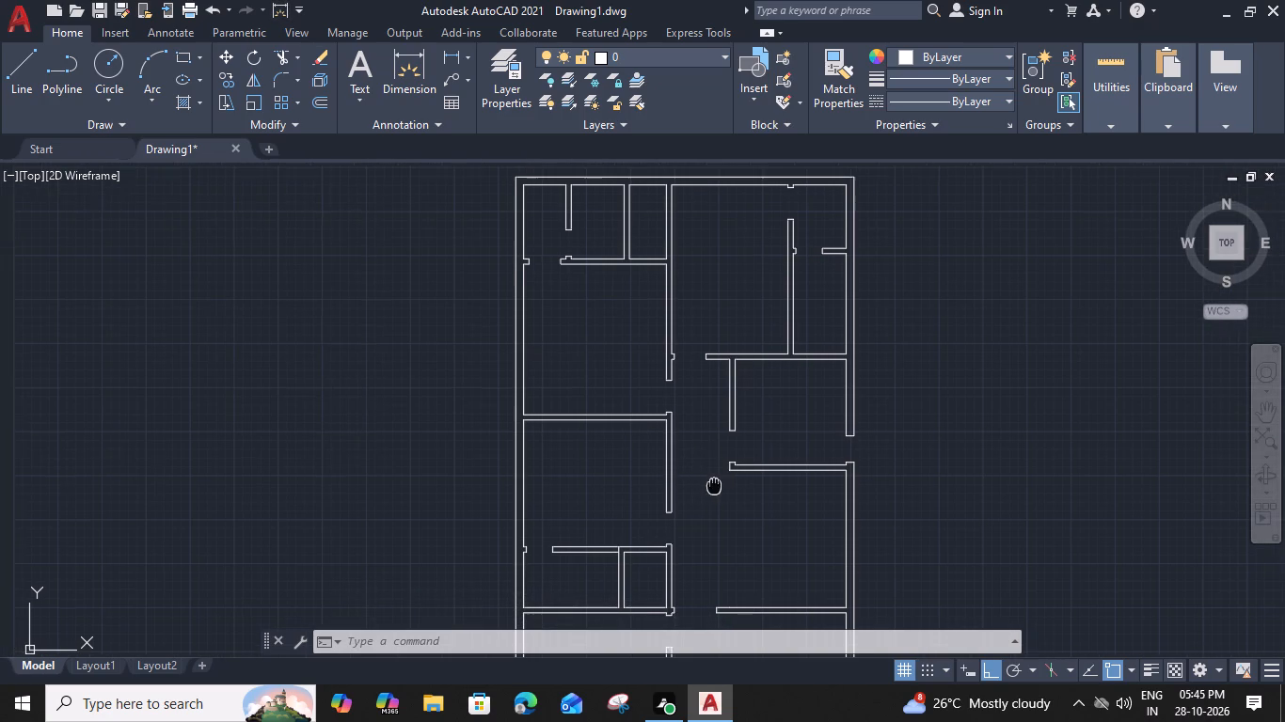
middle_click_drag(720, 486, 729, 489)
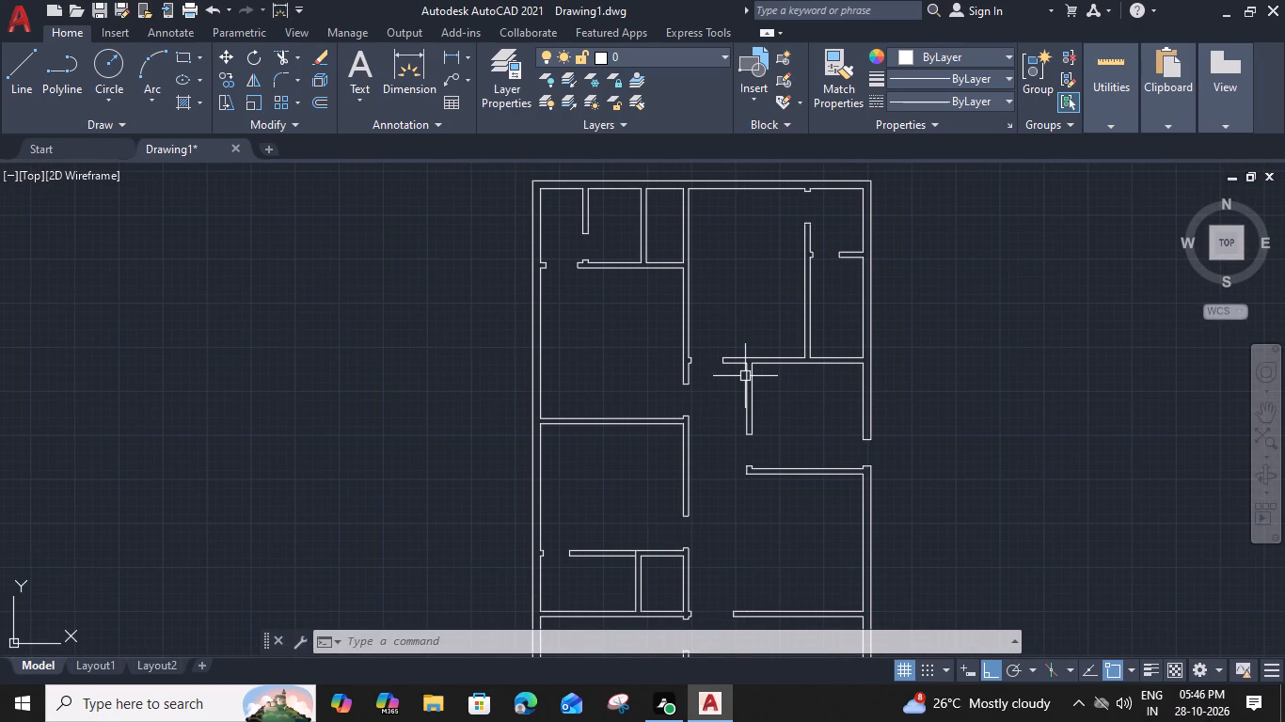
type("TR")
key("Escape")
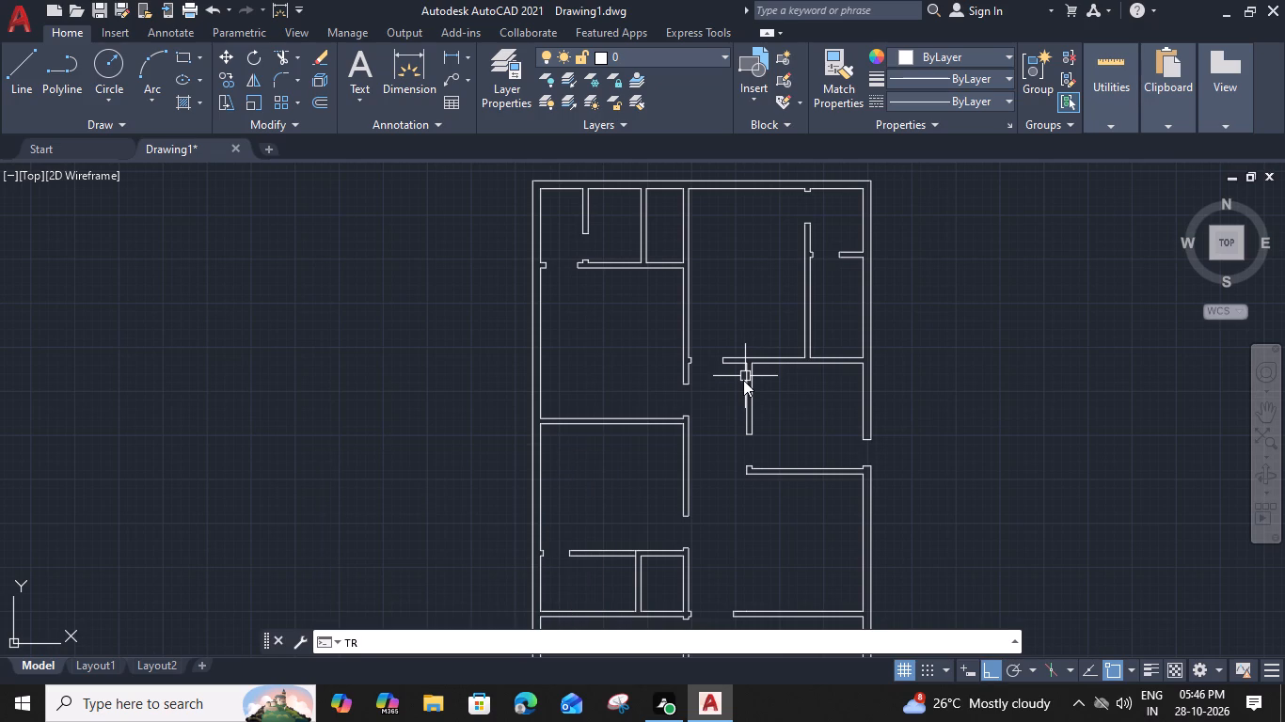
Draw a 6' by 6" horizontal rectangle in the open space of the upper central room.
type("REC")
key("space")
left_click(722, 276)
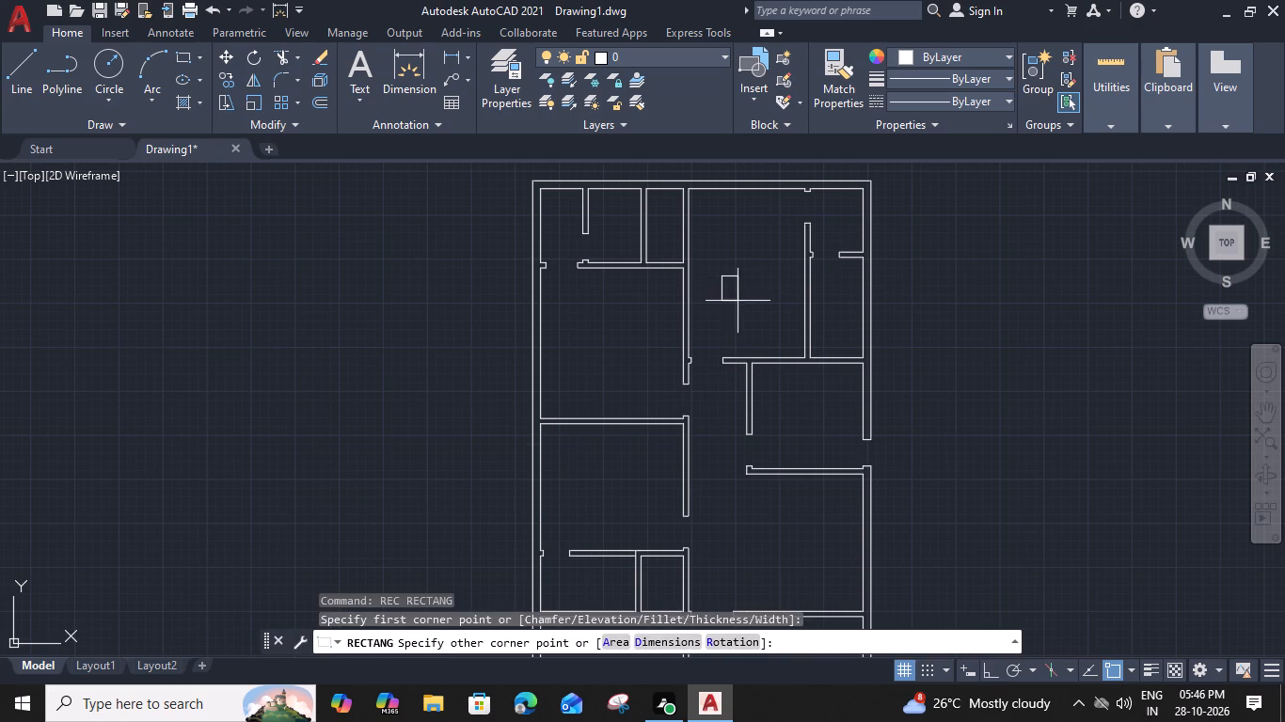
type("D")
key("space")
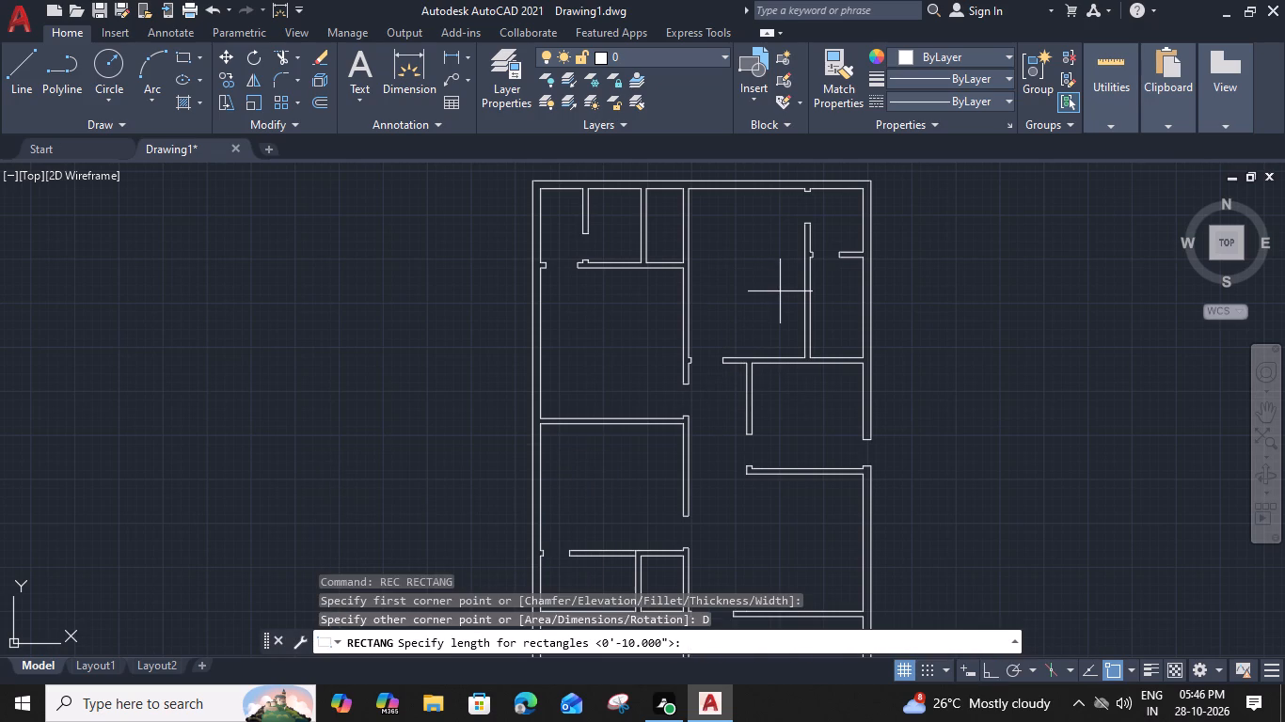
type("6' 9")
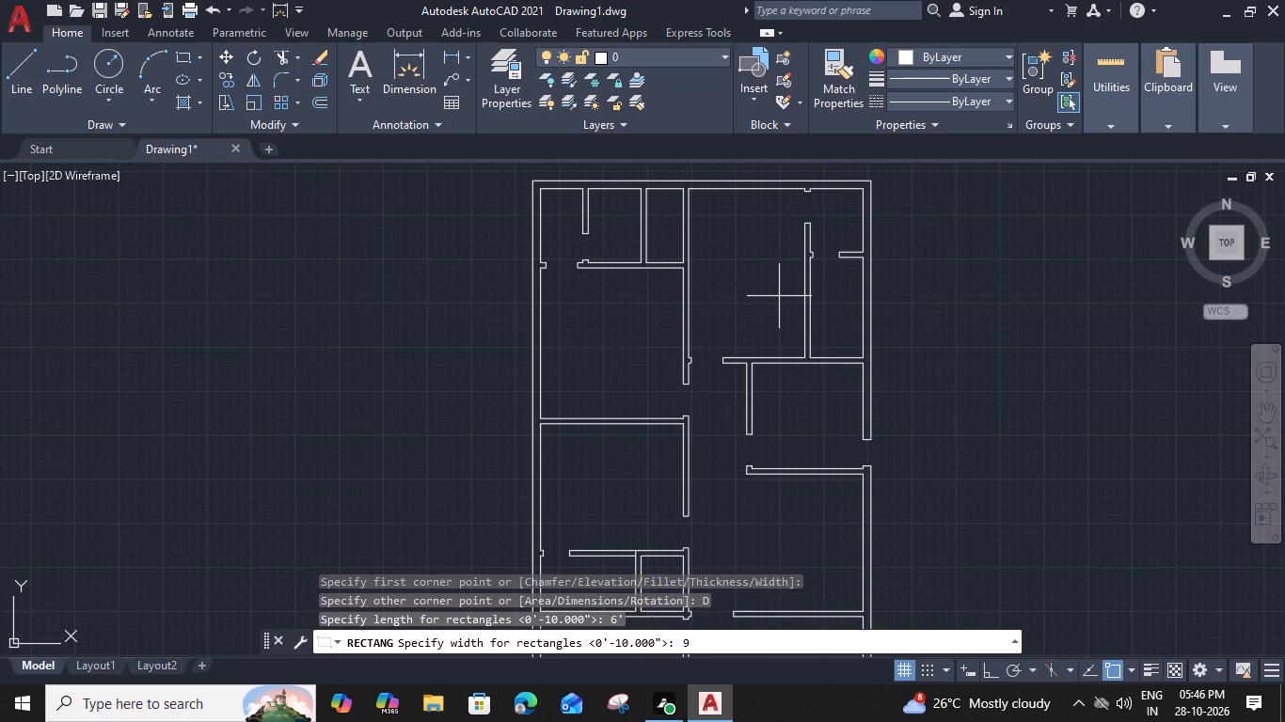
key("BackSpace")
key("9")
key("BackSpace")
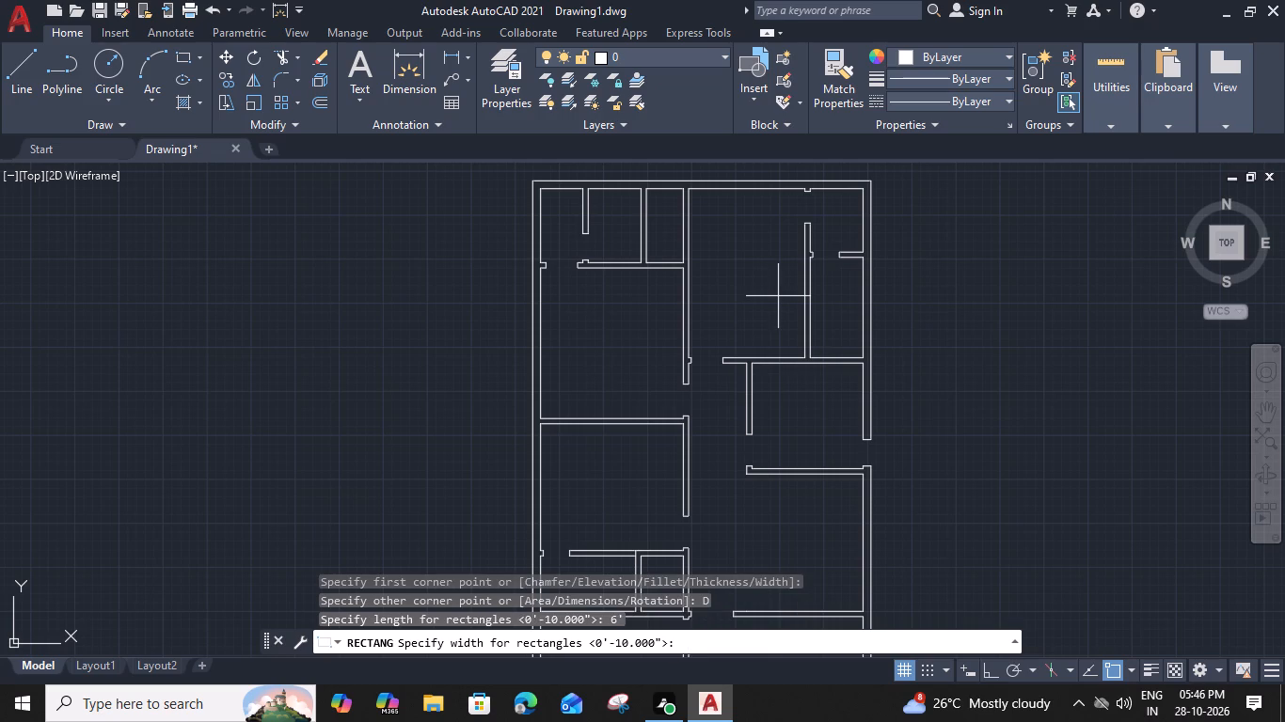
type("6\"")
key("Return")
left_click(778, 311)
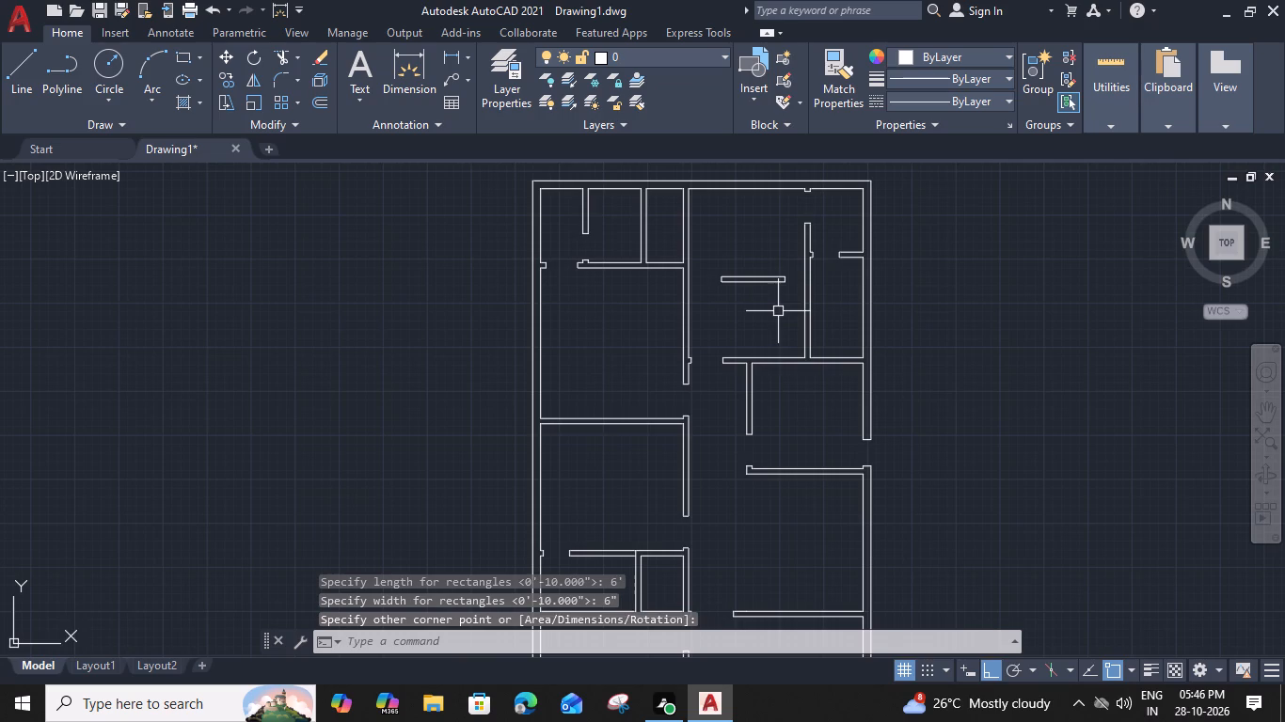
Draw a centreline inside the rectangle joining the midpoints of its two short sides.
scroll(752, 268, "up", 3)
type("L")
key("space")
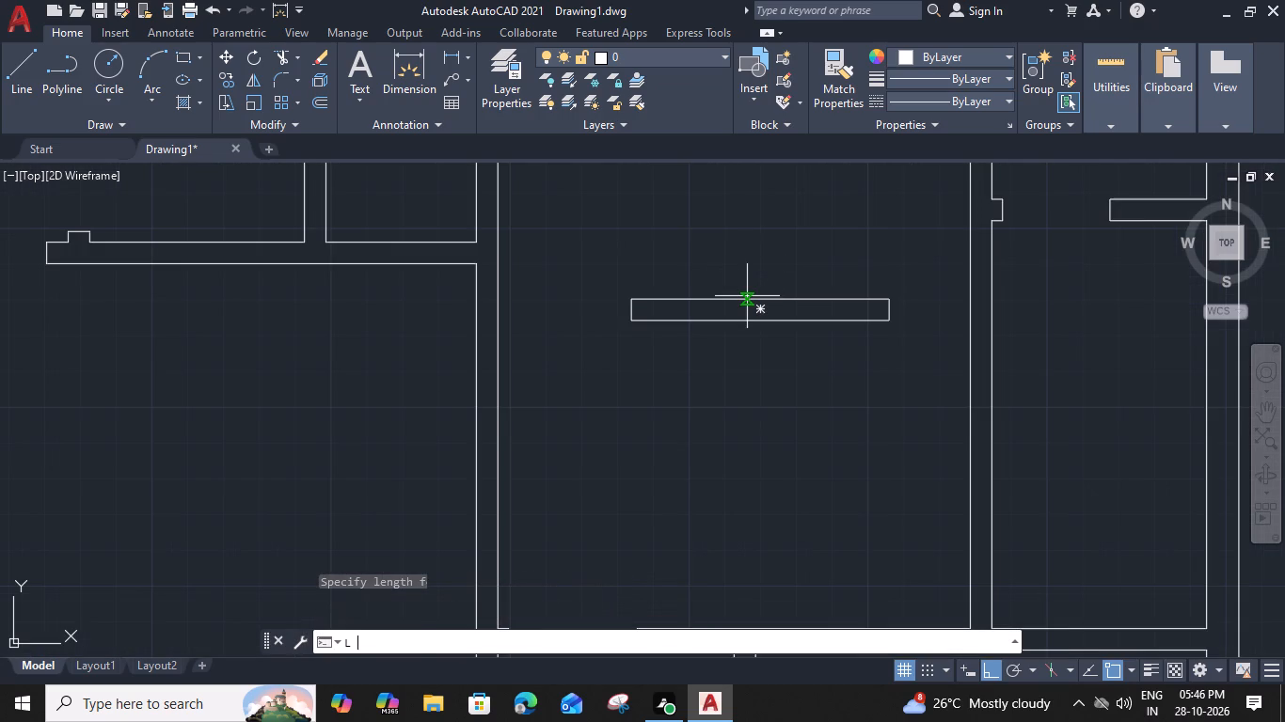
left_click(639, 306)
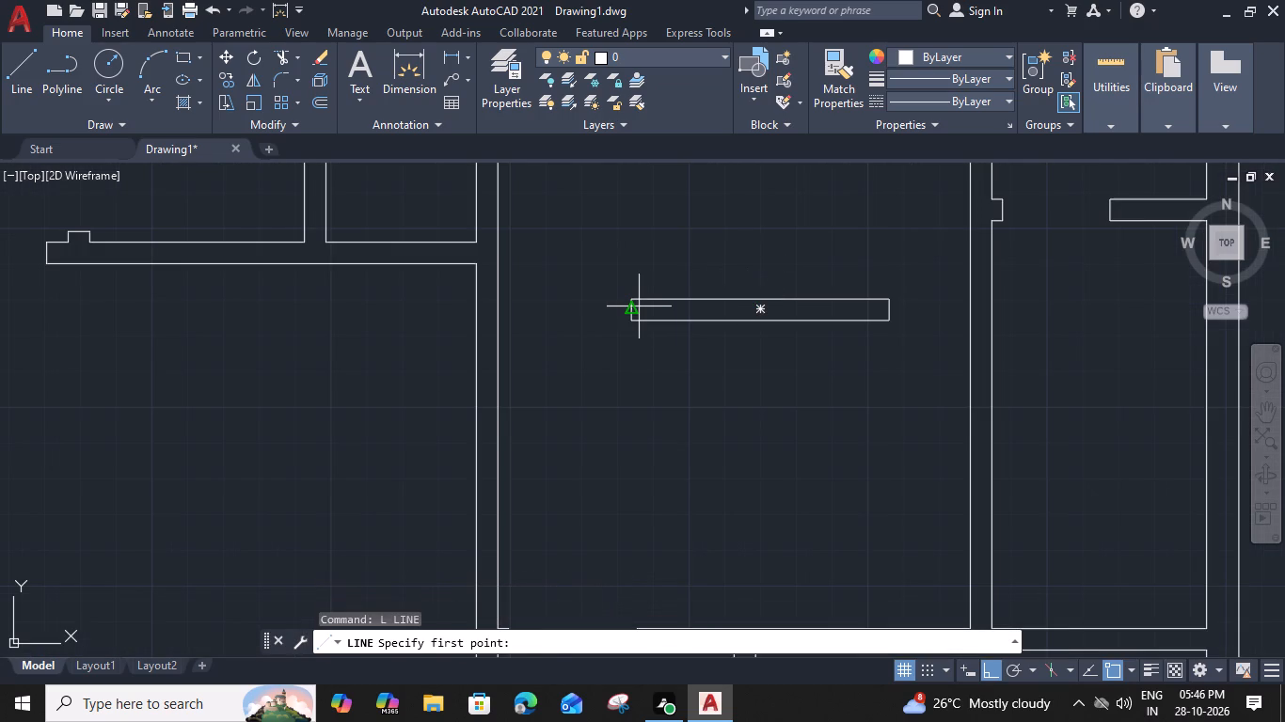
left_click(884, 311)
key("space")
Offset the rectangle's centreline by 1" to both sides.
scroll(798, 307, "up", 2)
left_click(785, 313)
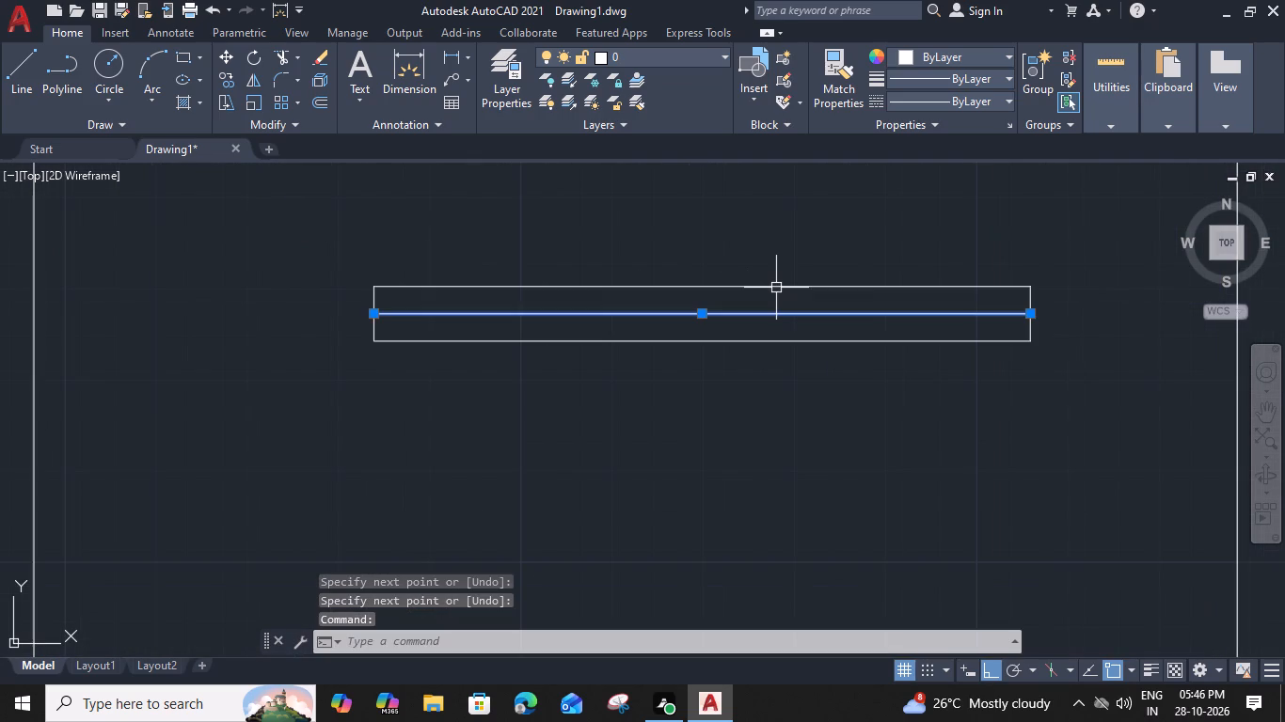
type("O 1")
key("shift+quotedbl")
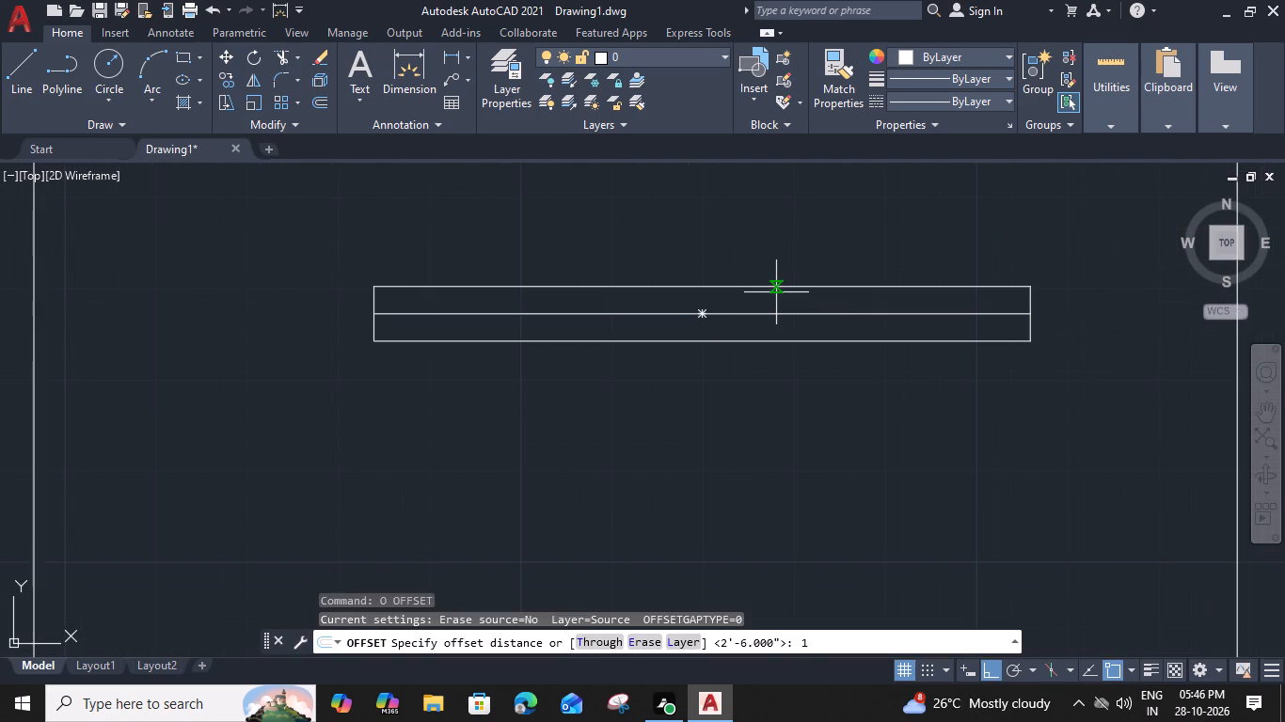
key("Return")
left_click(774, 265)
left_click(772, 314)
left_click(771, 368)
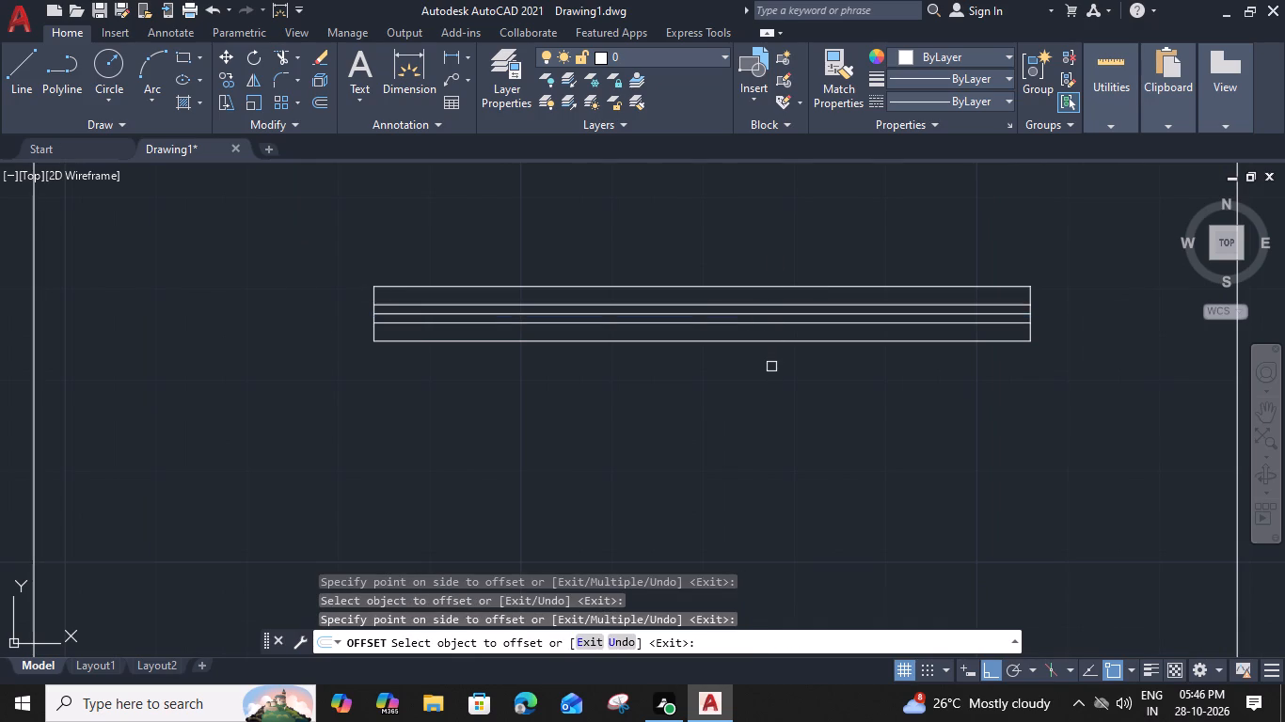
key("Escape")
Set the colour of the three inner lines to dark red (153,27,30).
left_click(785, 299)
left_click(776, 332)
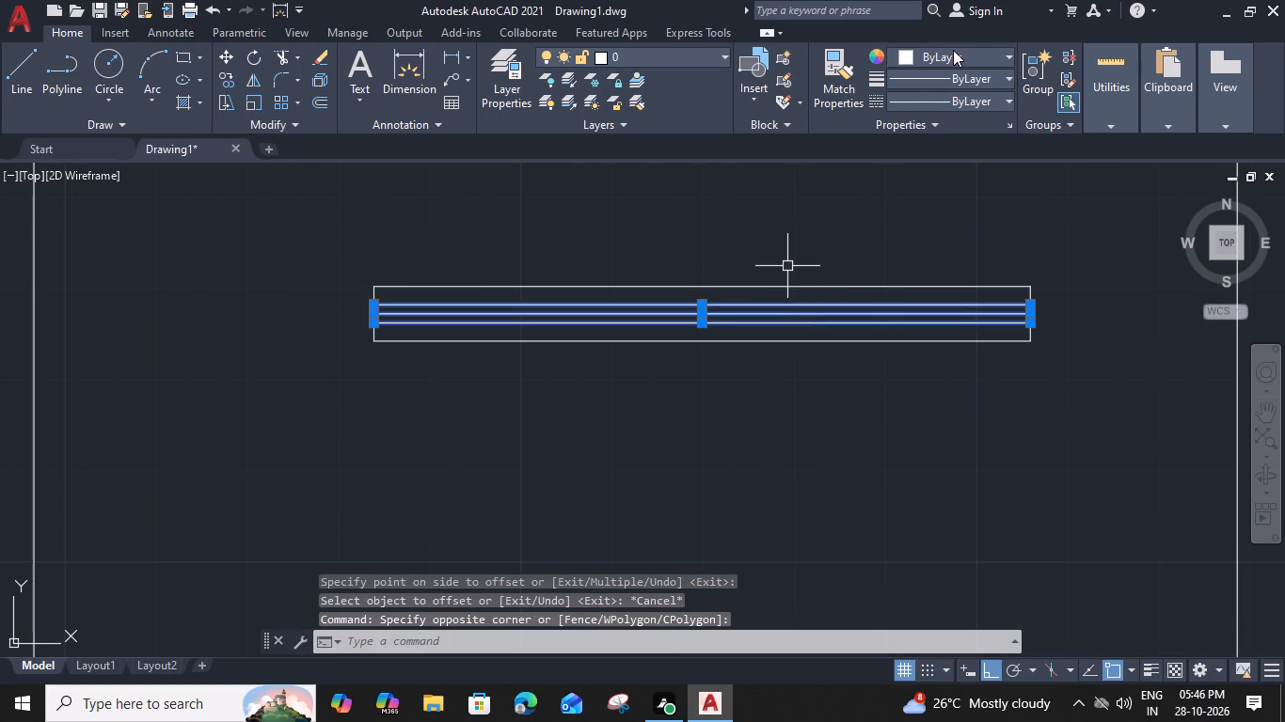
left_click(958, 53)
left_click(956, 131)
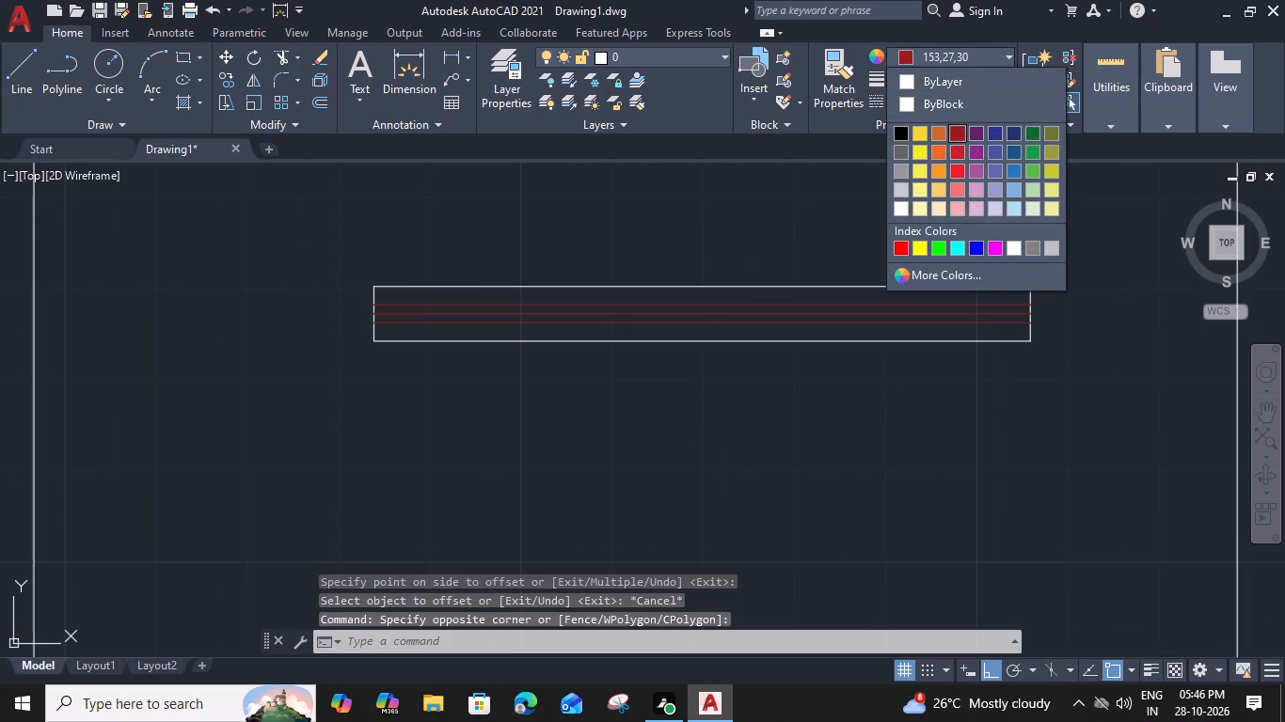
Group the rectangle and its three inner lines into one window symbol.
left_click_drag(1072, 244, 1062, 261)
left_click(908, 397)
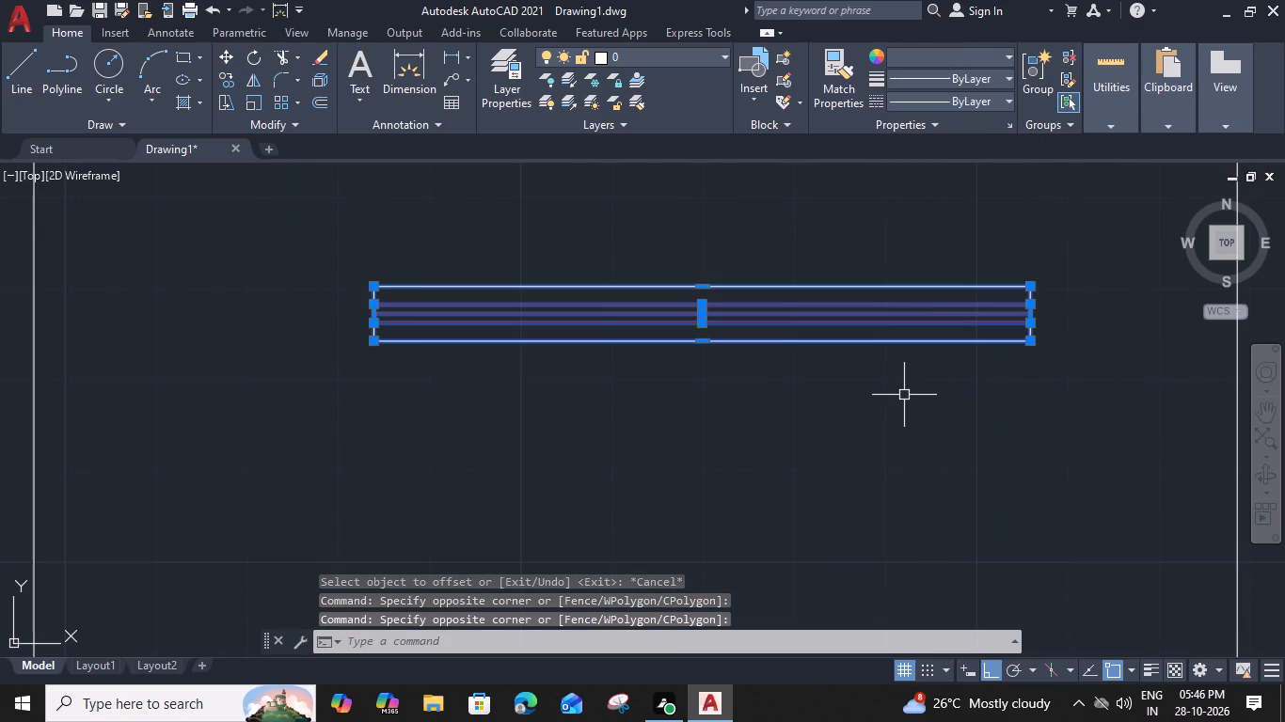
key("g")
key("space")
Rotate the window group 270° about its northeast corner so it stands vertical.
left_click(695, 344)
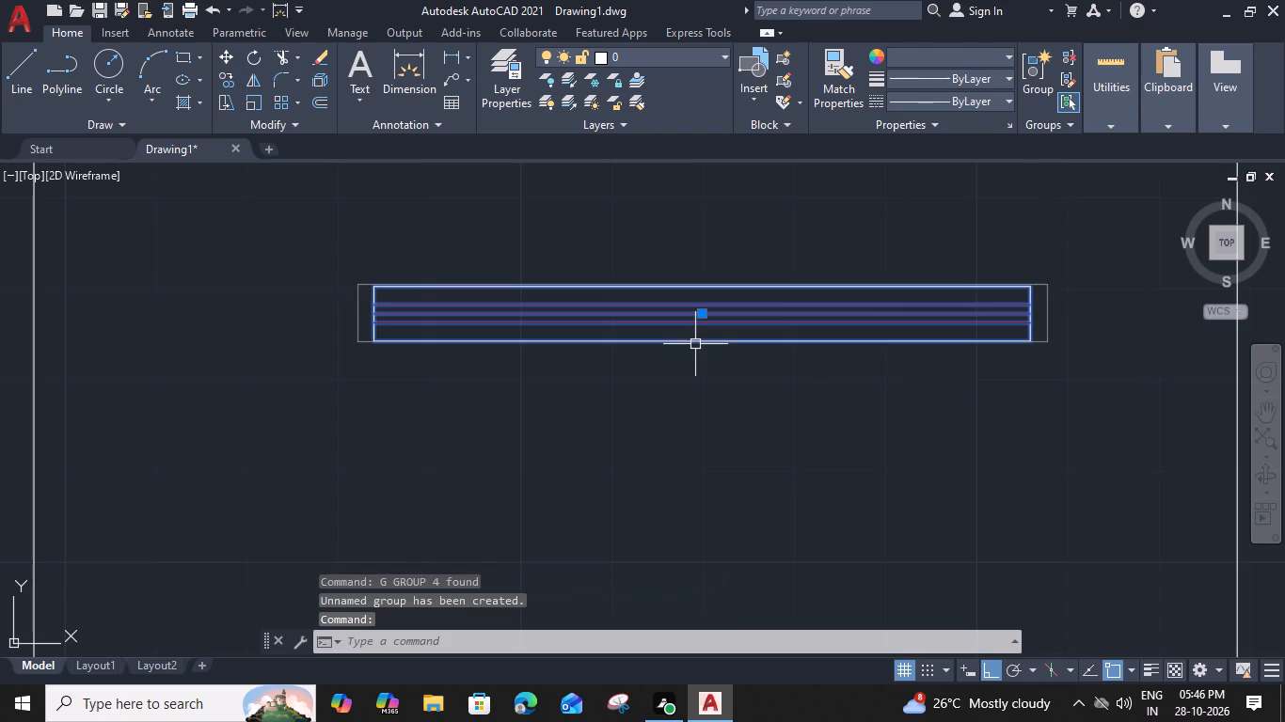
key("r")
type("O")
key("space")
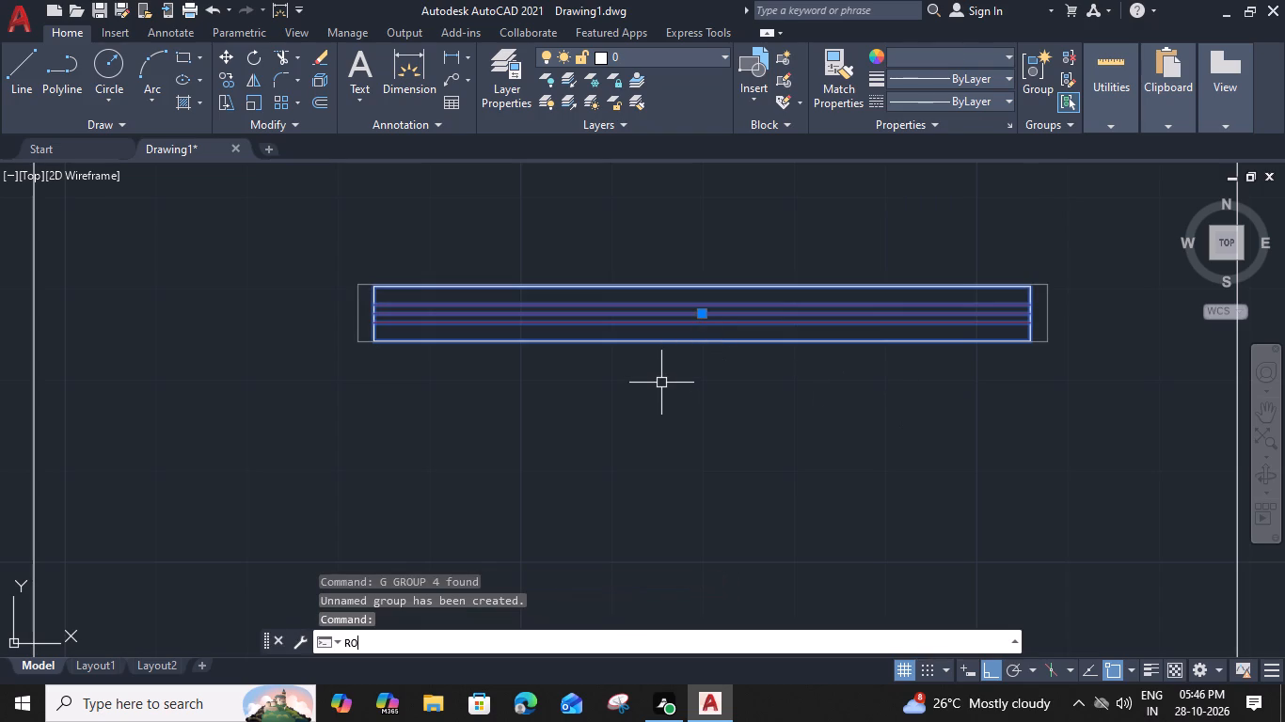
left_click(1034, 286)
scroll(1036, 332, "up", 2)
left_click(1023, 357)
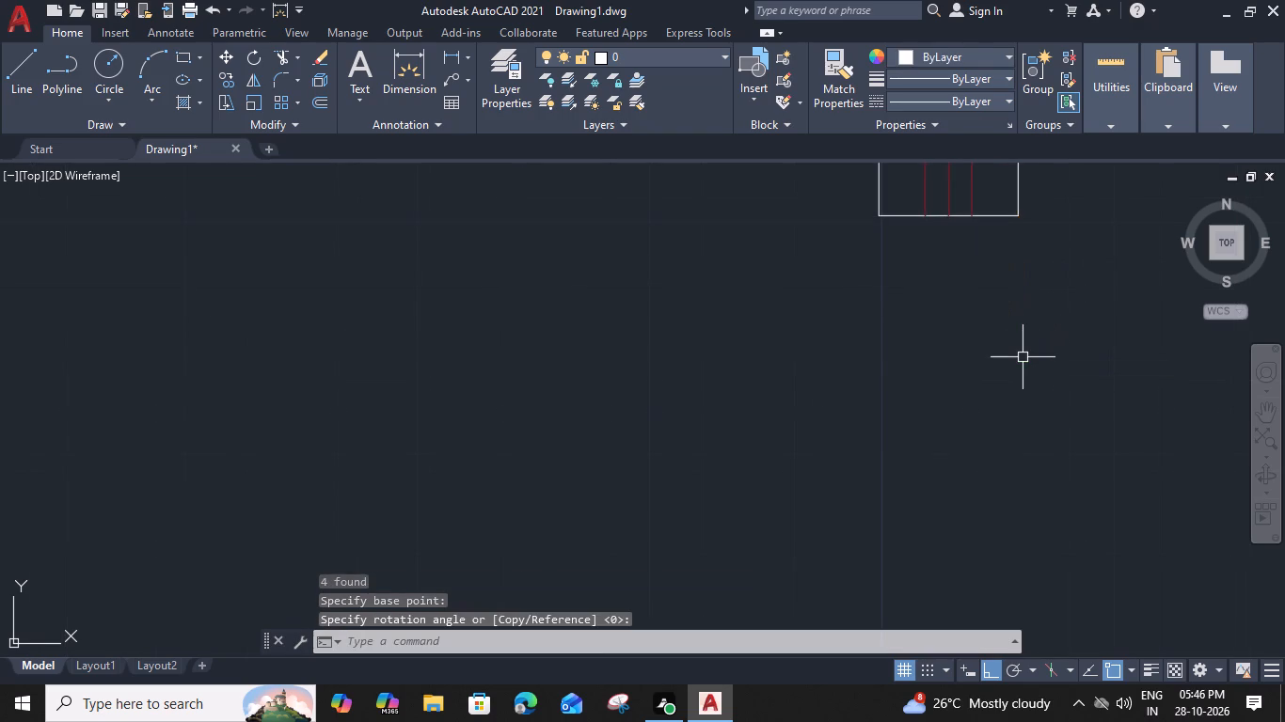
Move the vertical window group west onto the wall between the small northern room and the upper central room.
scroll(1023, 357, "down", 3)
left_click_drag(1046, 267, 1022, 301)
left_click(861, 416)
type("M")
key("space")
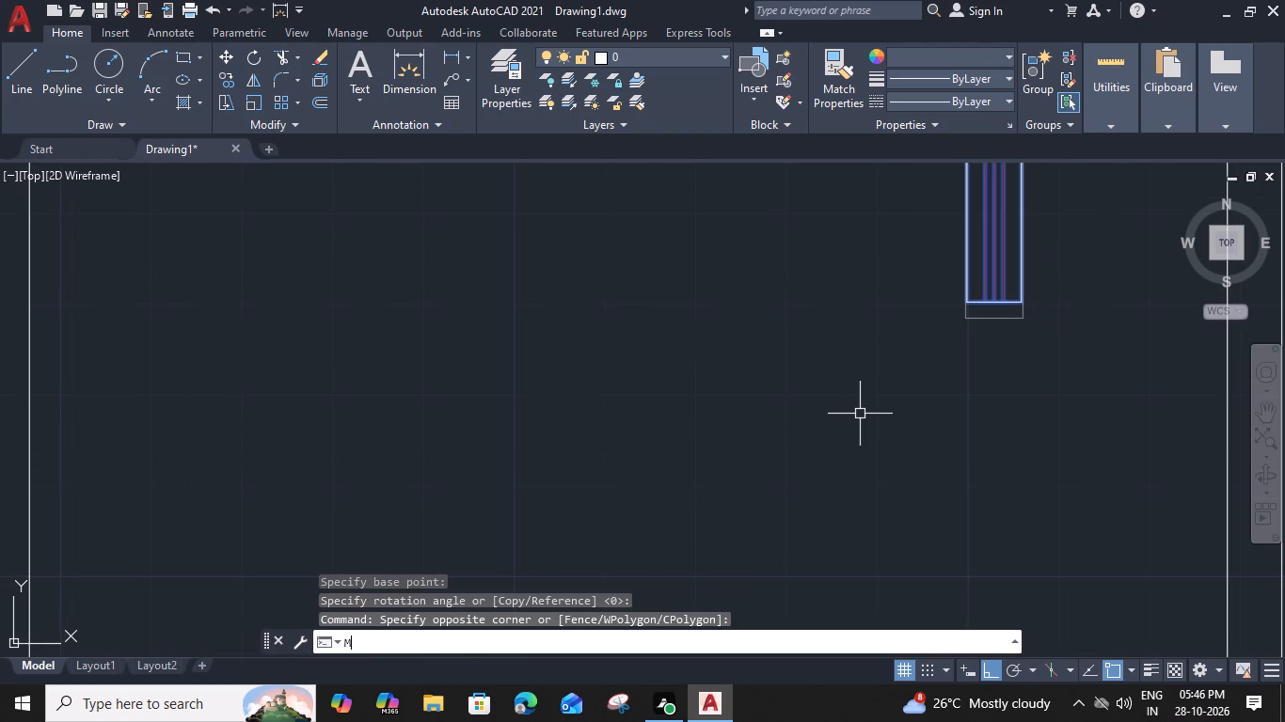
scroll(859, 402, "down", 1)
middle_click_drag(858, 400, 851, 474)
scroll(867, 378, "down", 2)
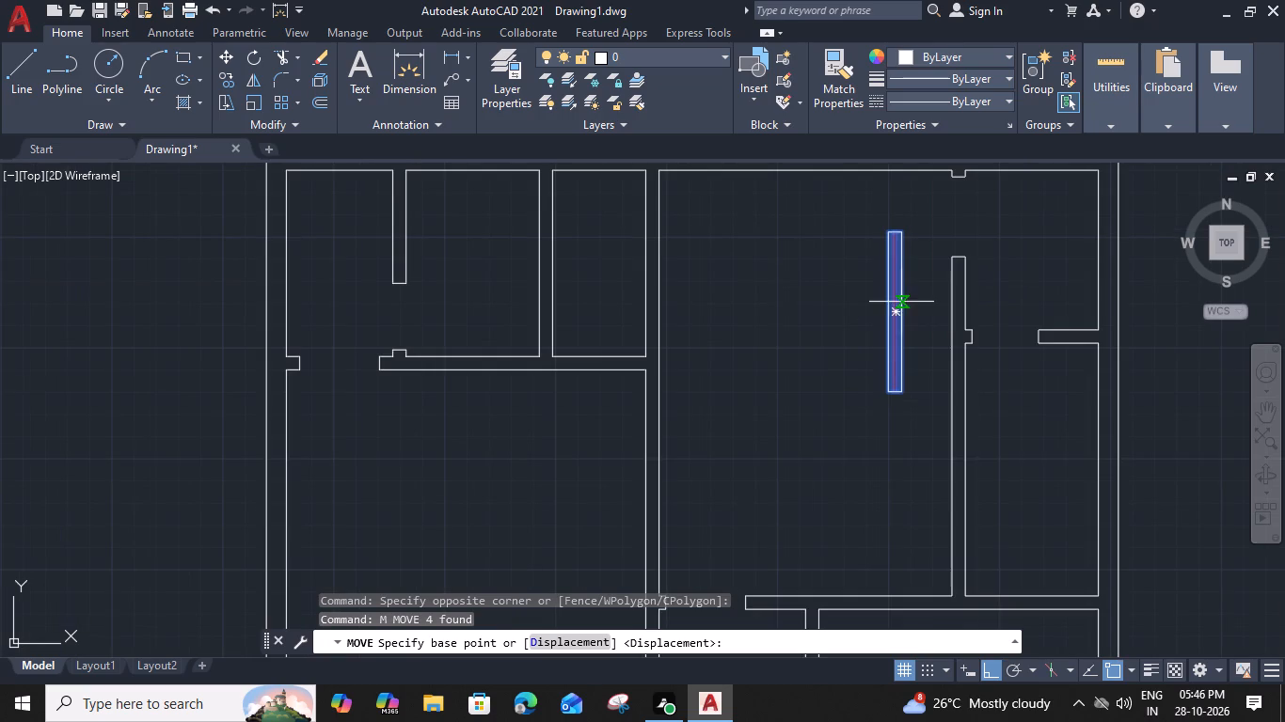
left_click(908, 308)
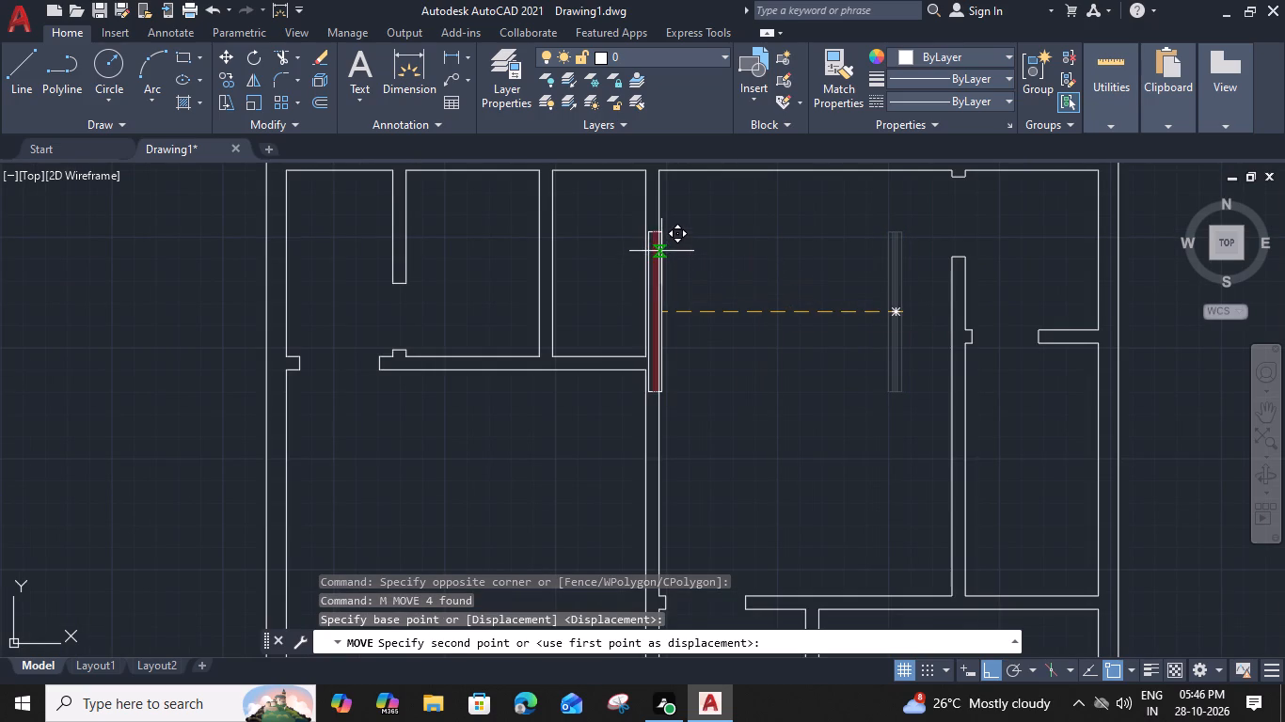
left_click(660, 237)
Move the window group a short distance south along the wall so it sits within the small northern room's length.
middle_click_drag(687, 306, 688, 306)
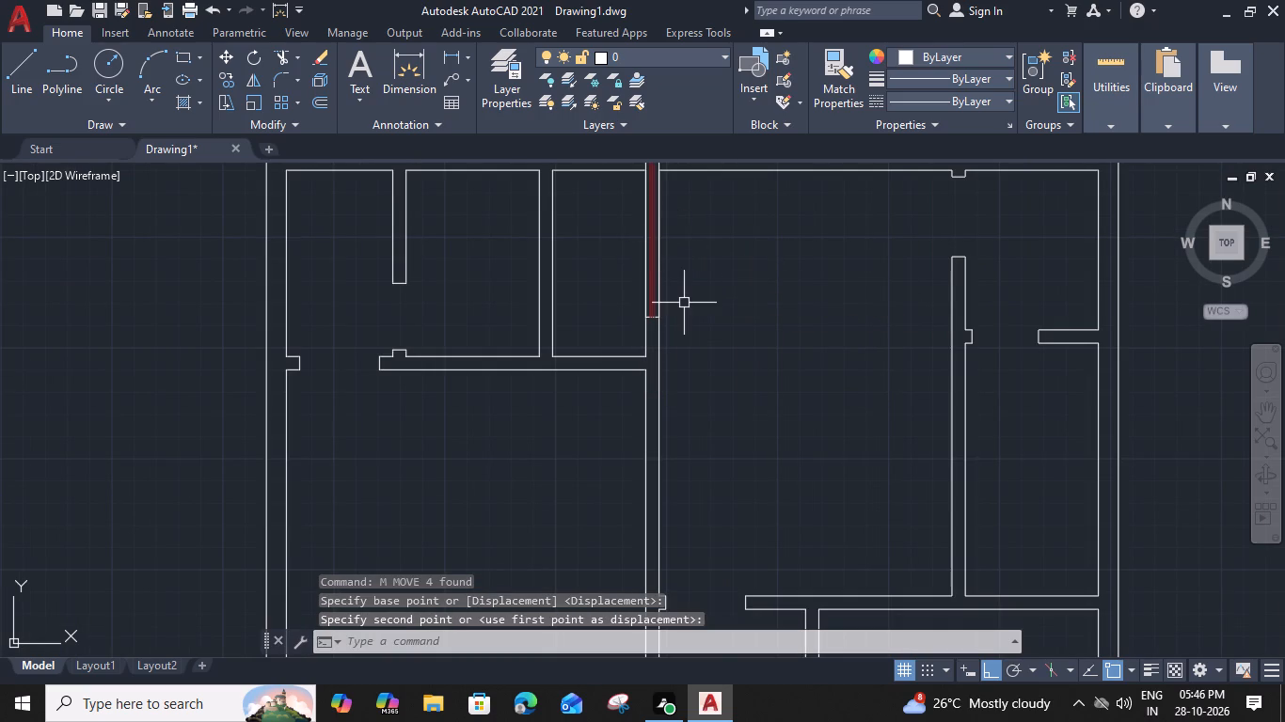
middle_click_drag(688, 306, 744, 360)
scroll(723, 385, "up", 1)
left_click(705, 365)
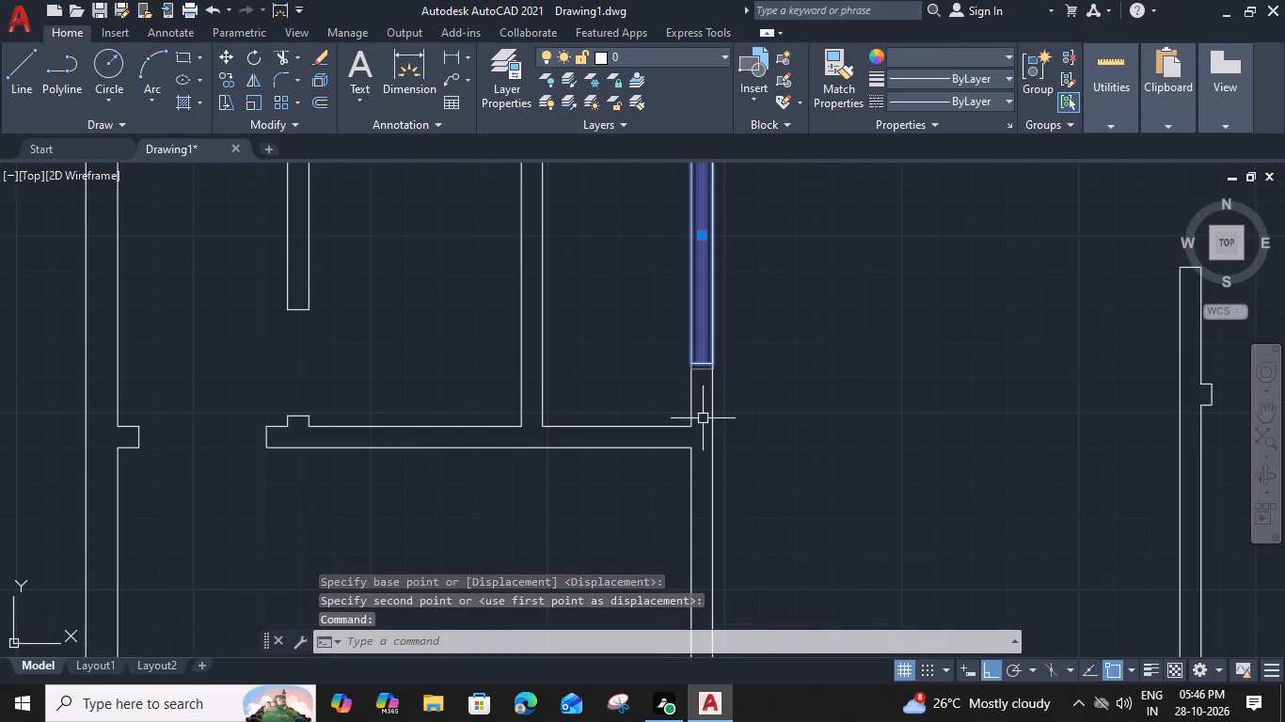
type("M")
key("space")
left_click(690, 364)
left_click(693, 407)
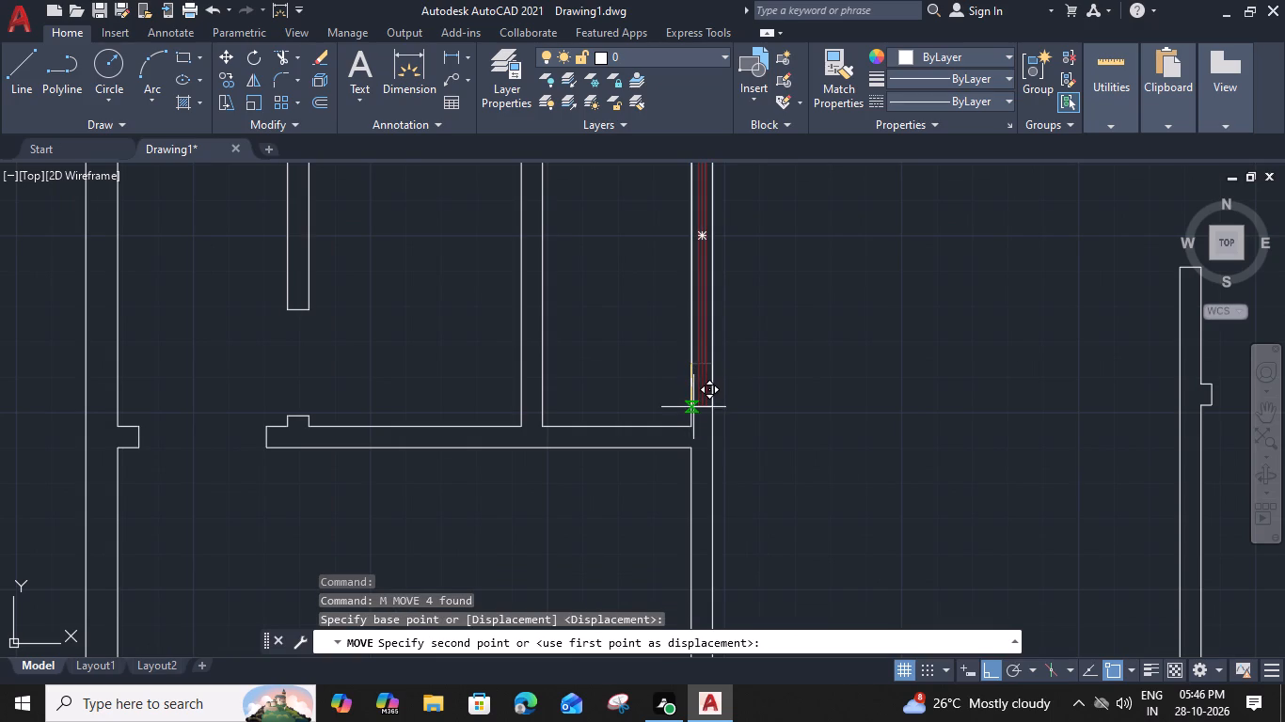
Copy the window group straight south onto the east wall of the large lower western room.
scroll(693, 406, "down", 2)
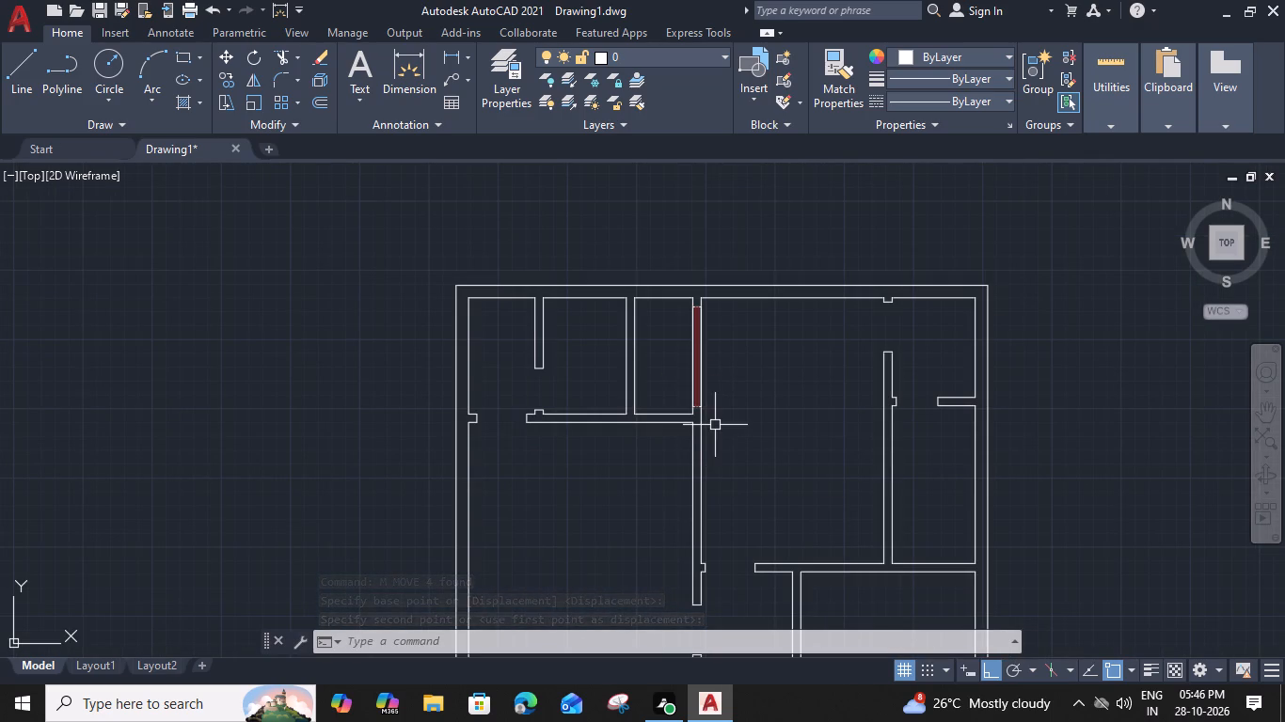
scroll(697, 368, "up", 1)
left_click(695, 368)
key("c")
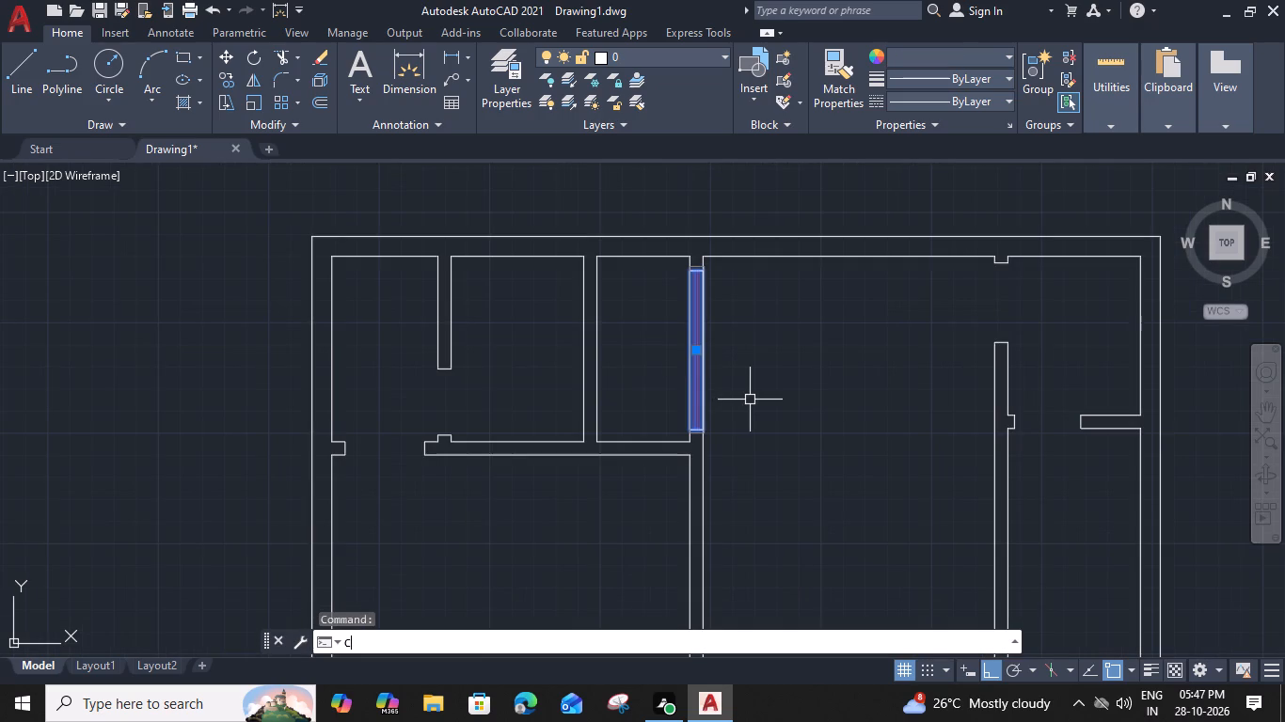
type("O")
key("space")
left_click(706, 344)
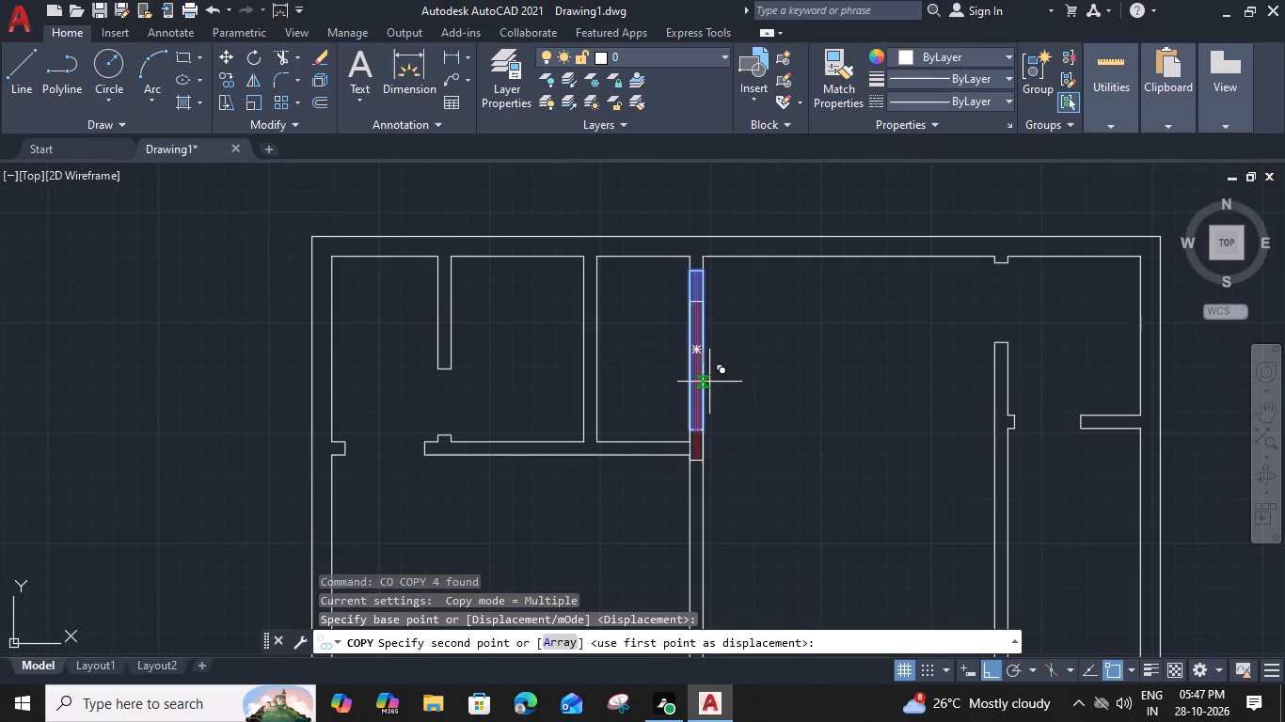
scroll(709, 388, "down", 2)
middle_click_drag(706, 463, 666, 115)
middle_click_drag(658, 400, 662, 189)
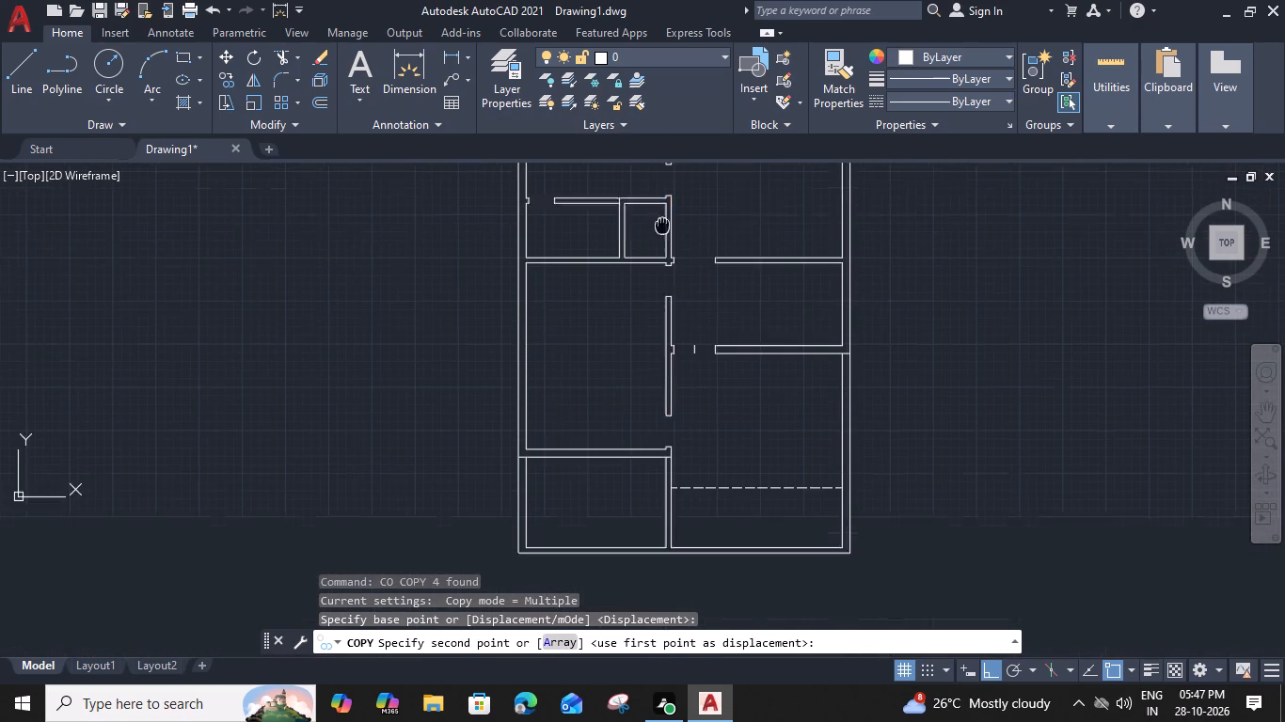
middle_click_drag(662, 189, 662, 183)
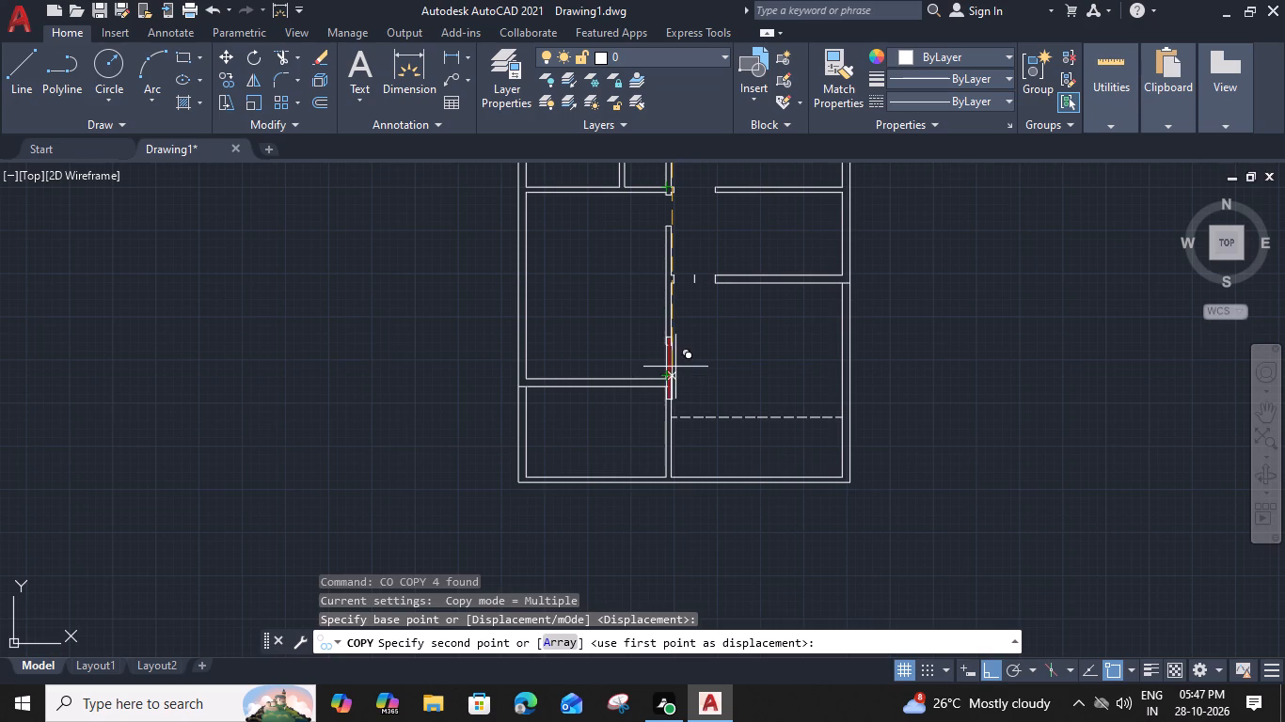
left_click(640, 283)
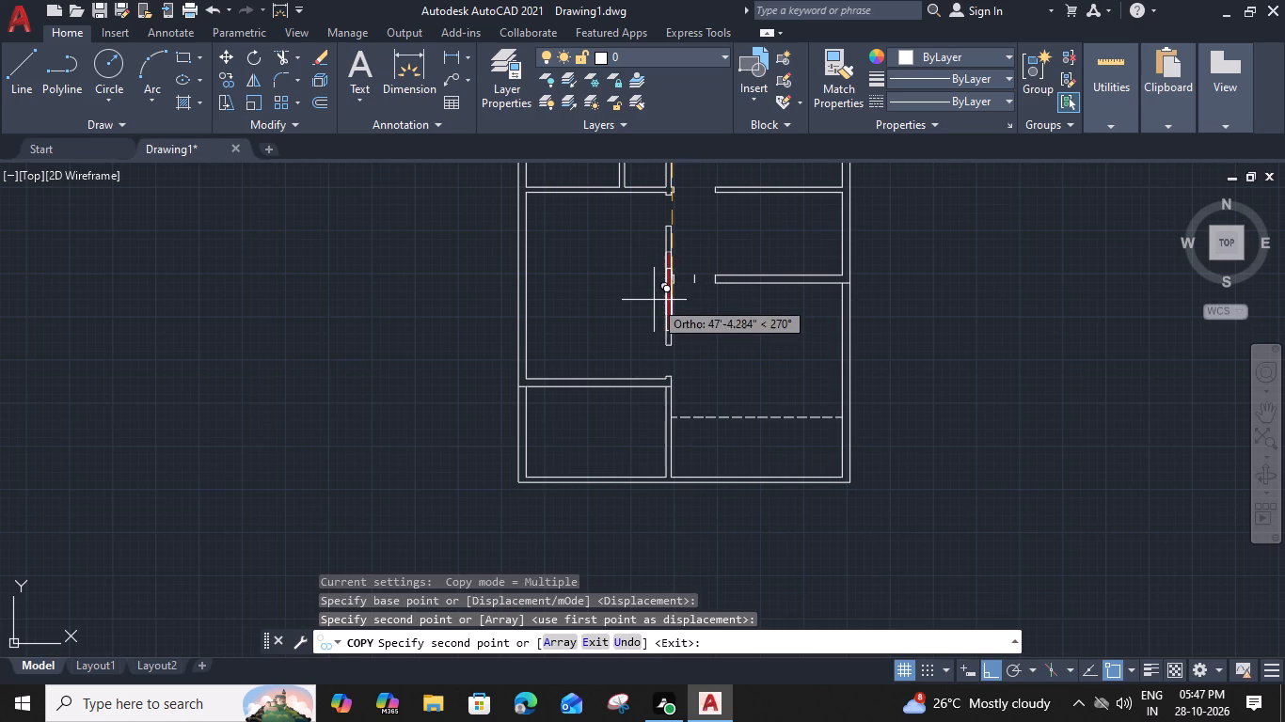
key("Escape")
Rotate the copied window group 270° about its northeast corner so it lies horizontal, extending west from the wall.
scroll(667, 246, "up", 3)
left_click(669, 265)
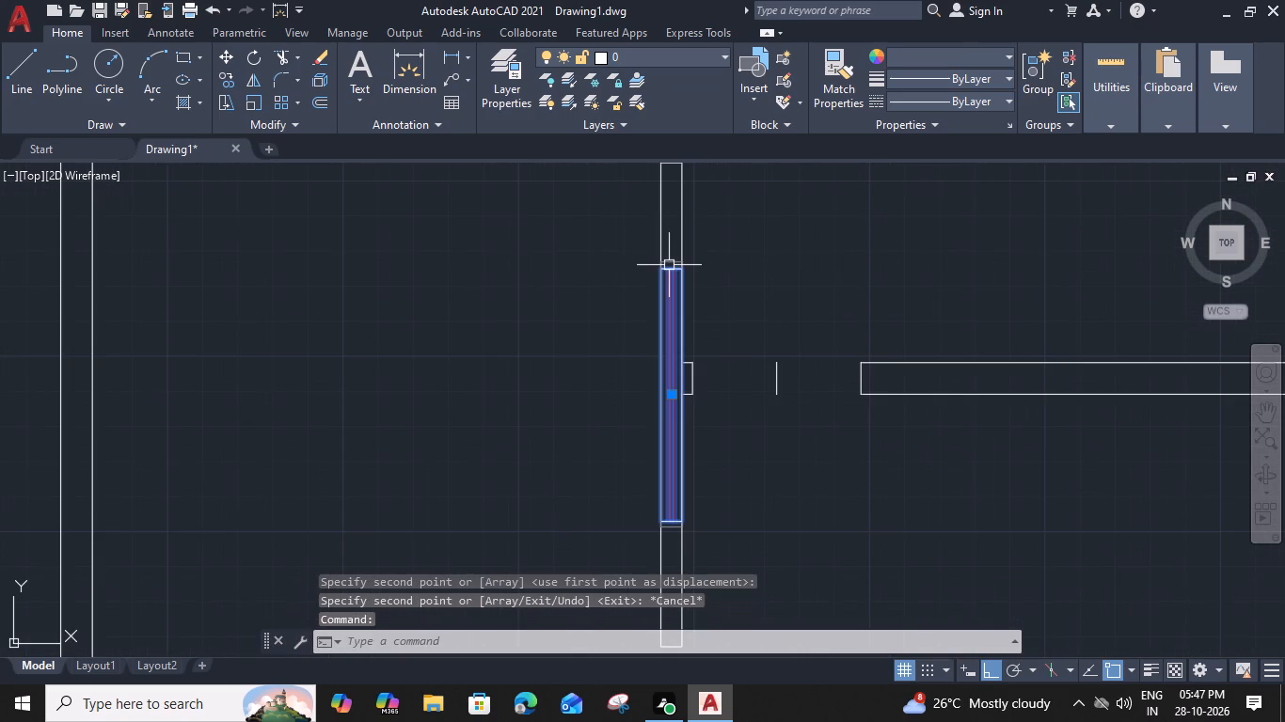
type("RO")
key("space")
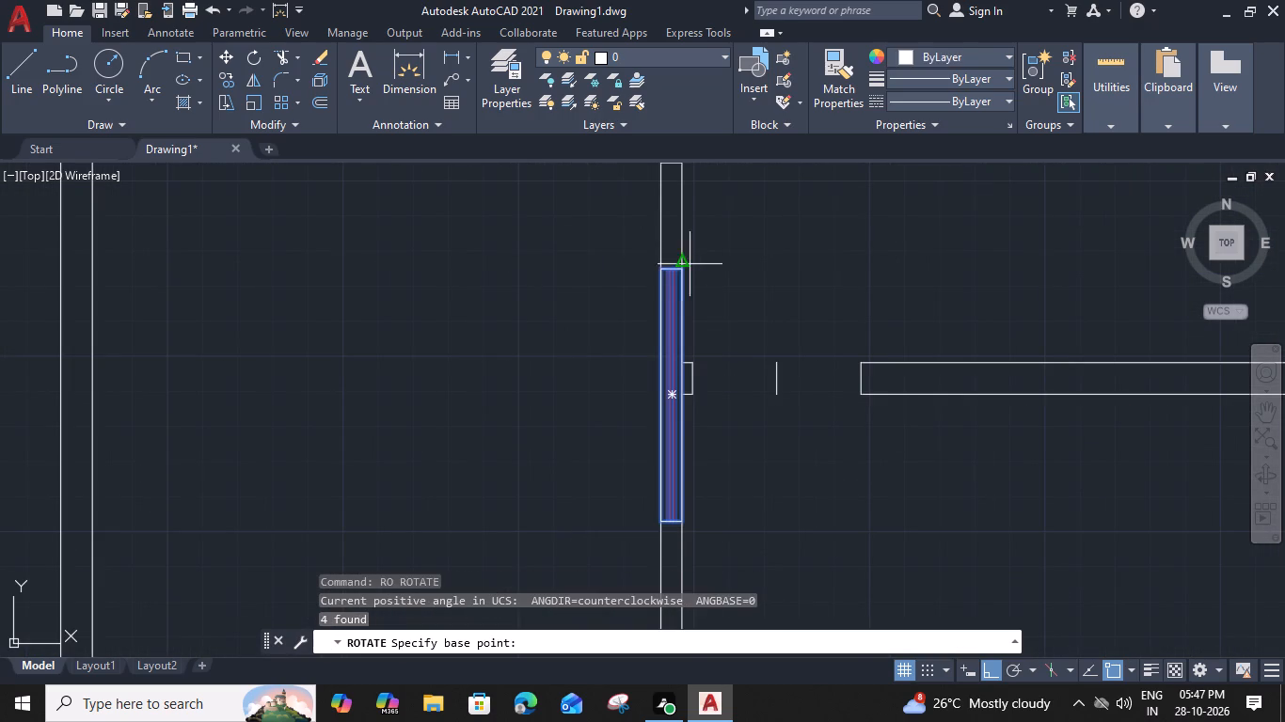
left_click(683, 270)
scroll(684, 322, "up", 2)
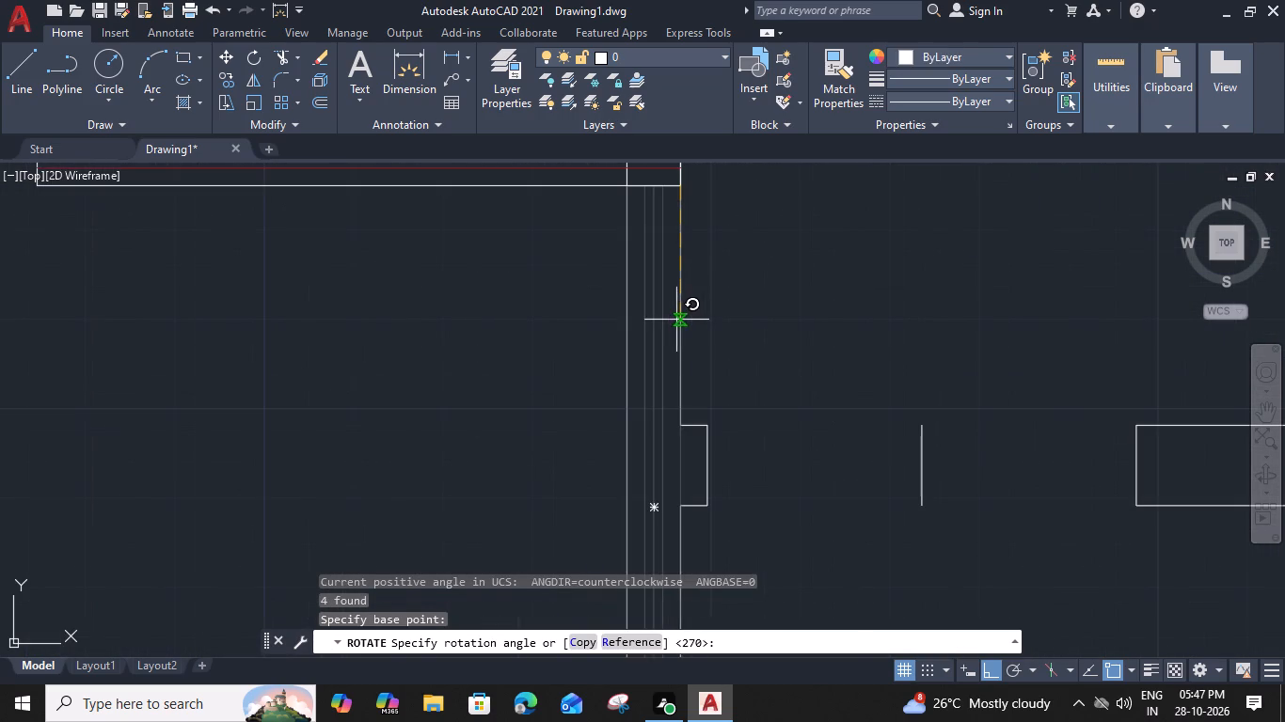
left_click(681, 320)
scroll(681, 320, "down", 2)
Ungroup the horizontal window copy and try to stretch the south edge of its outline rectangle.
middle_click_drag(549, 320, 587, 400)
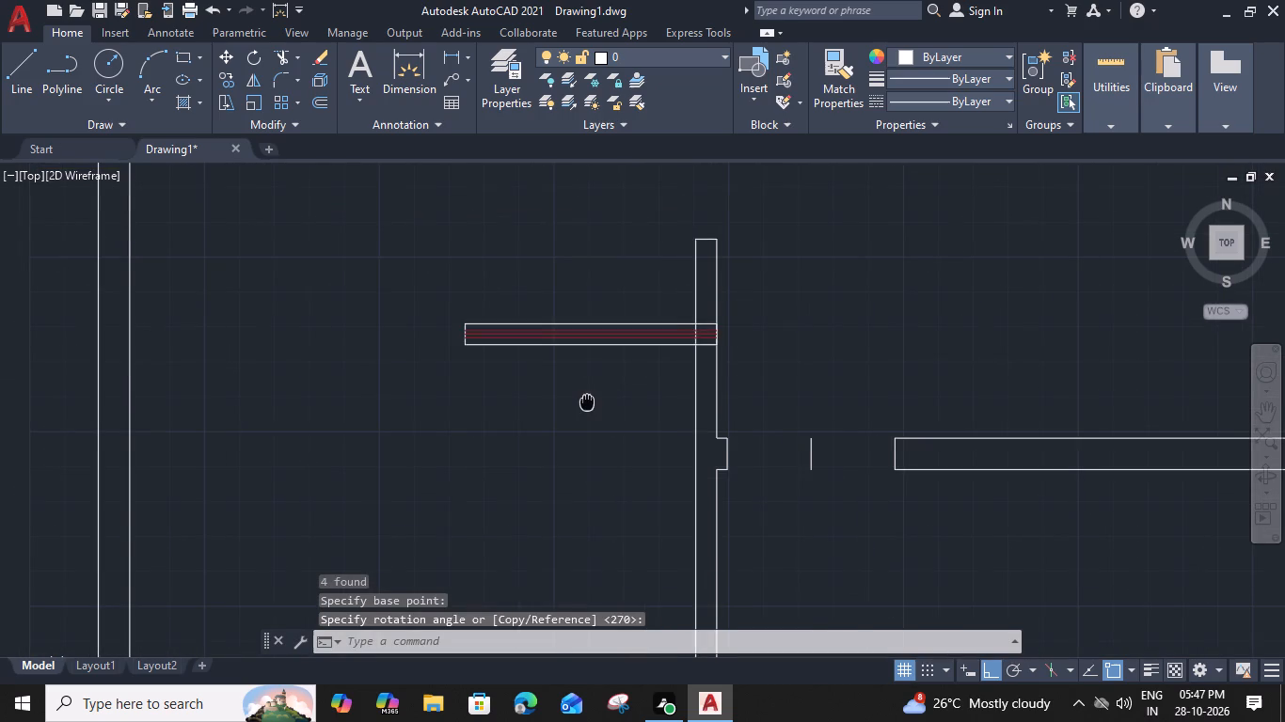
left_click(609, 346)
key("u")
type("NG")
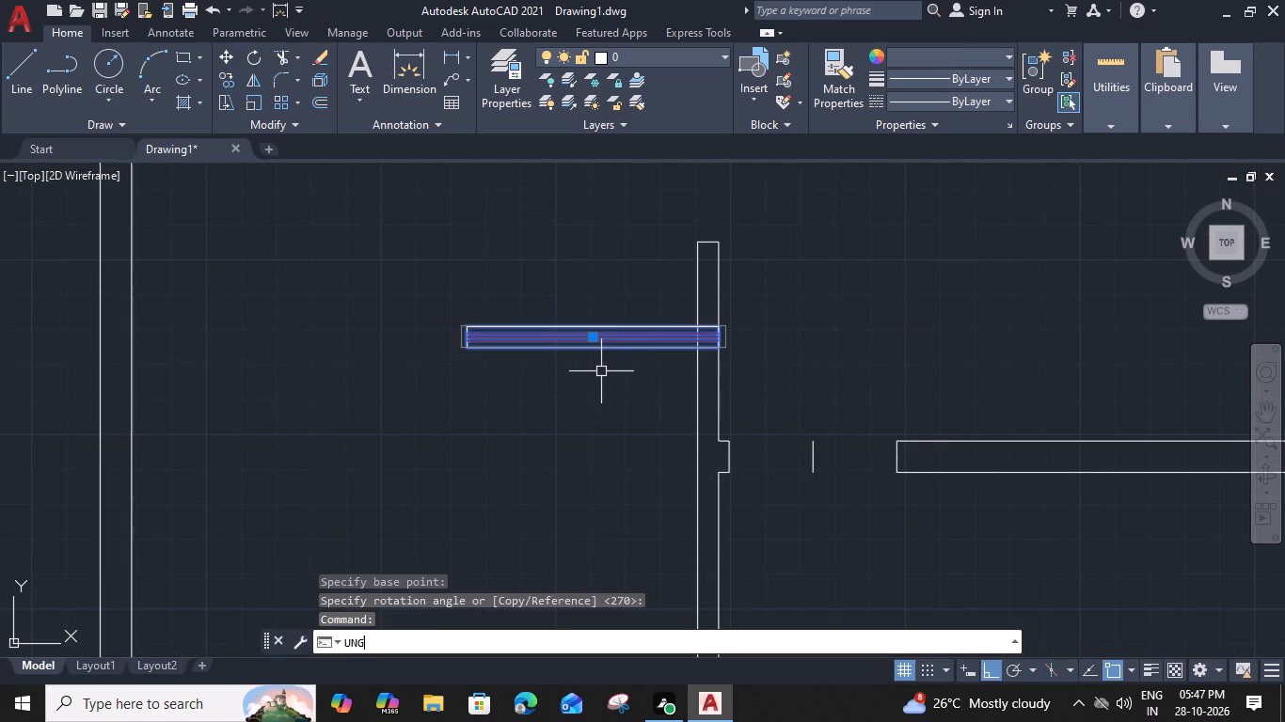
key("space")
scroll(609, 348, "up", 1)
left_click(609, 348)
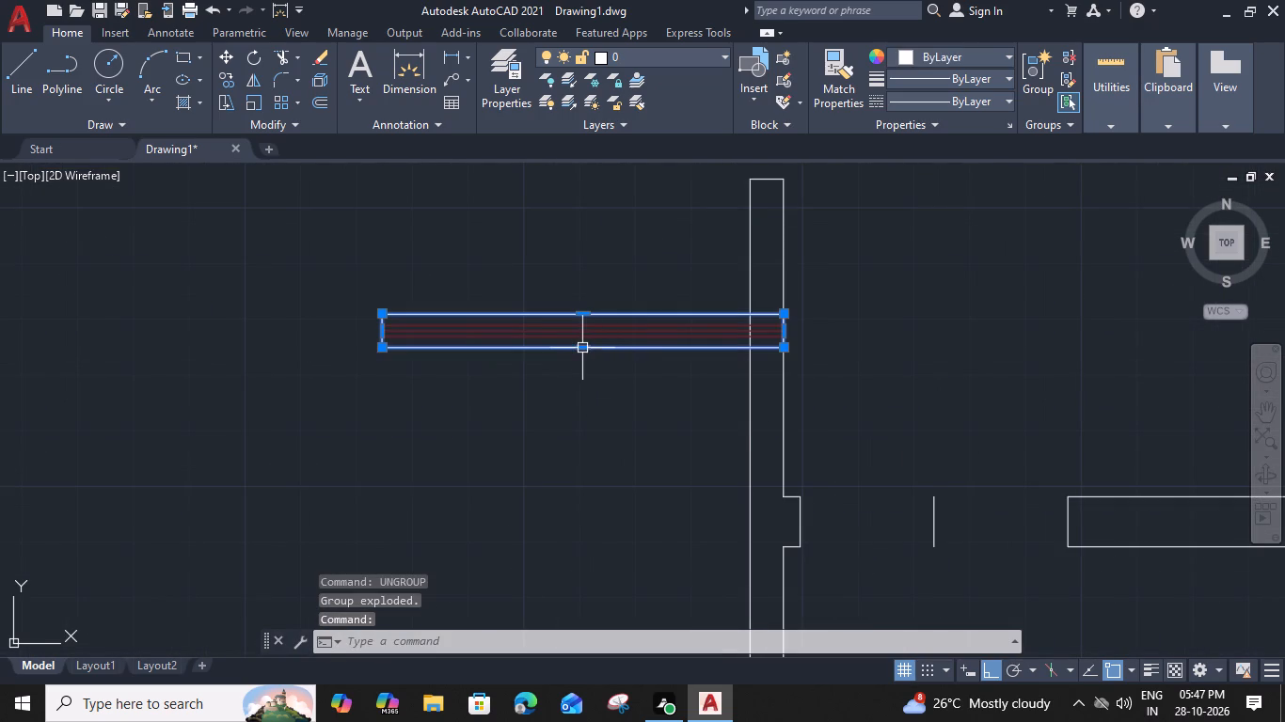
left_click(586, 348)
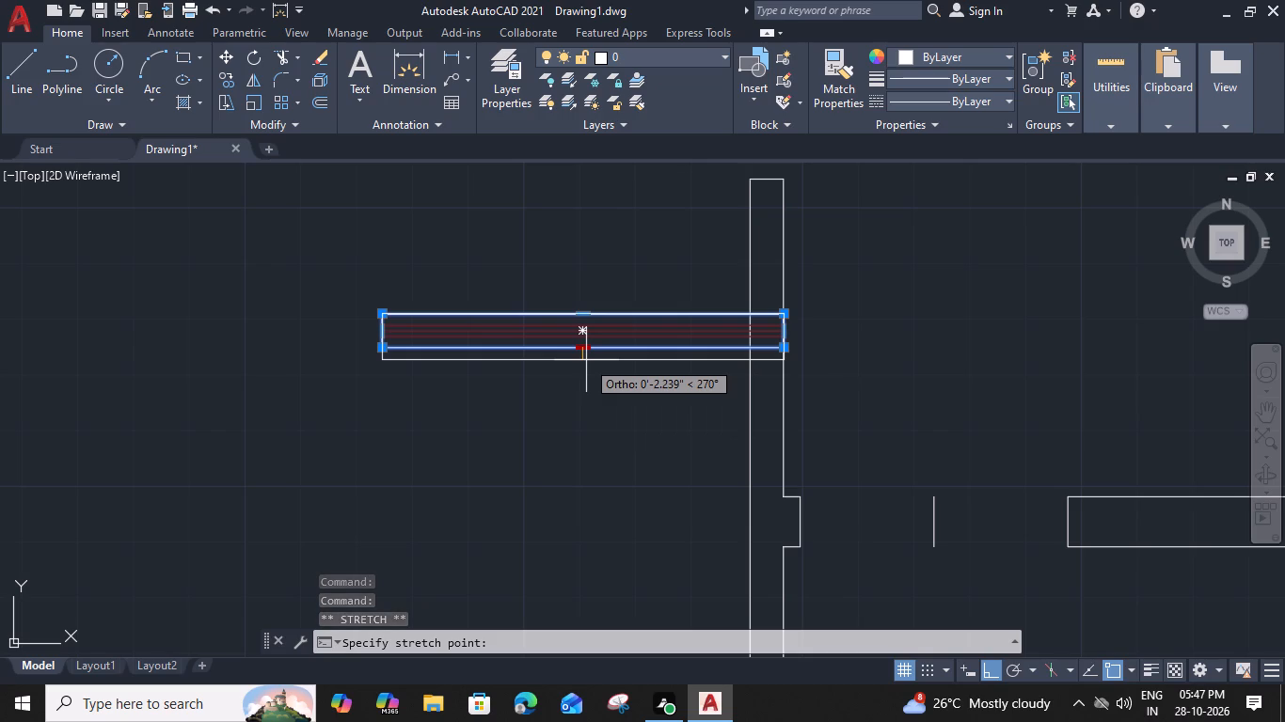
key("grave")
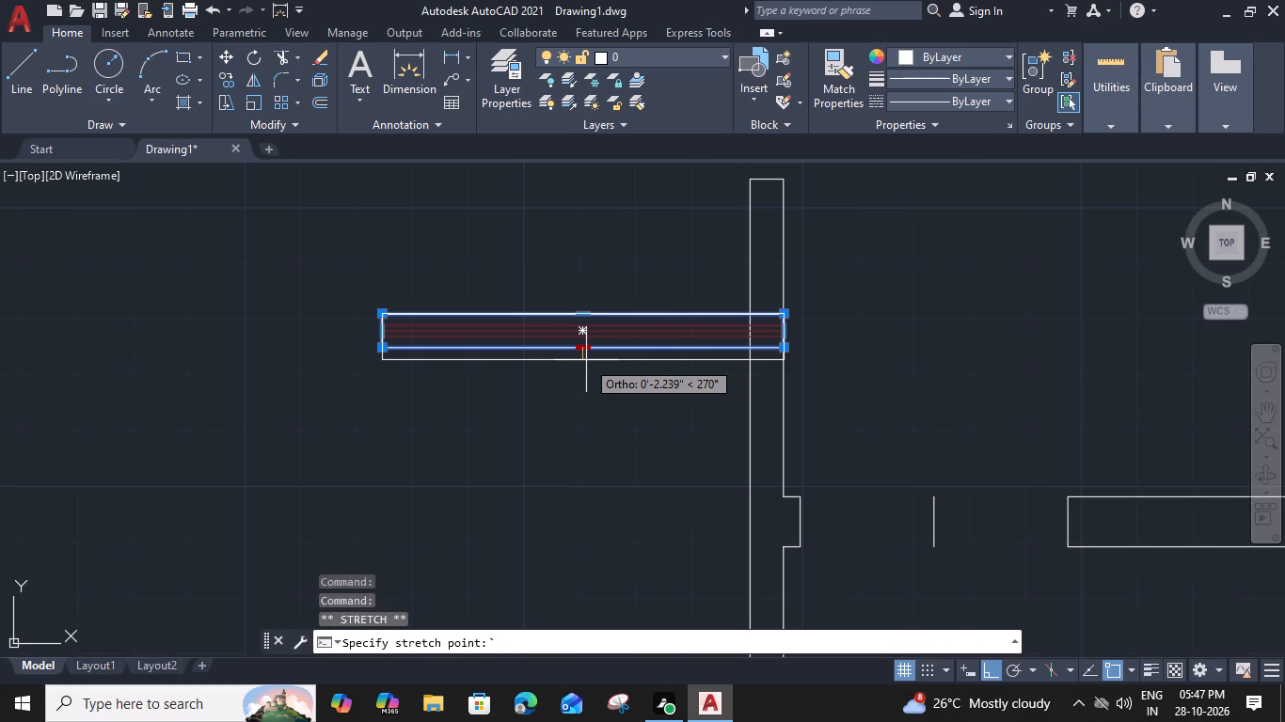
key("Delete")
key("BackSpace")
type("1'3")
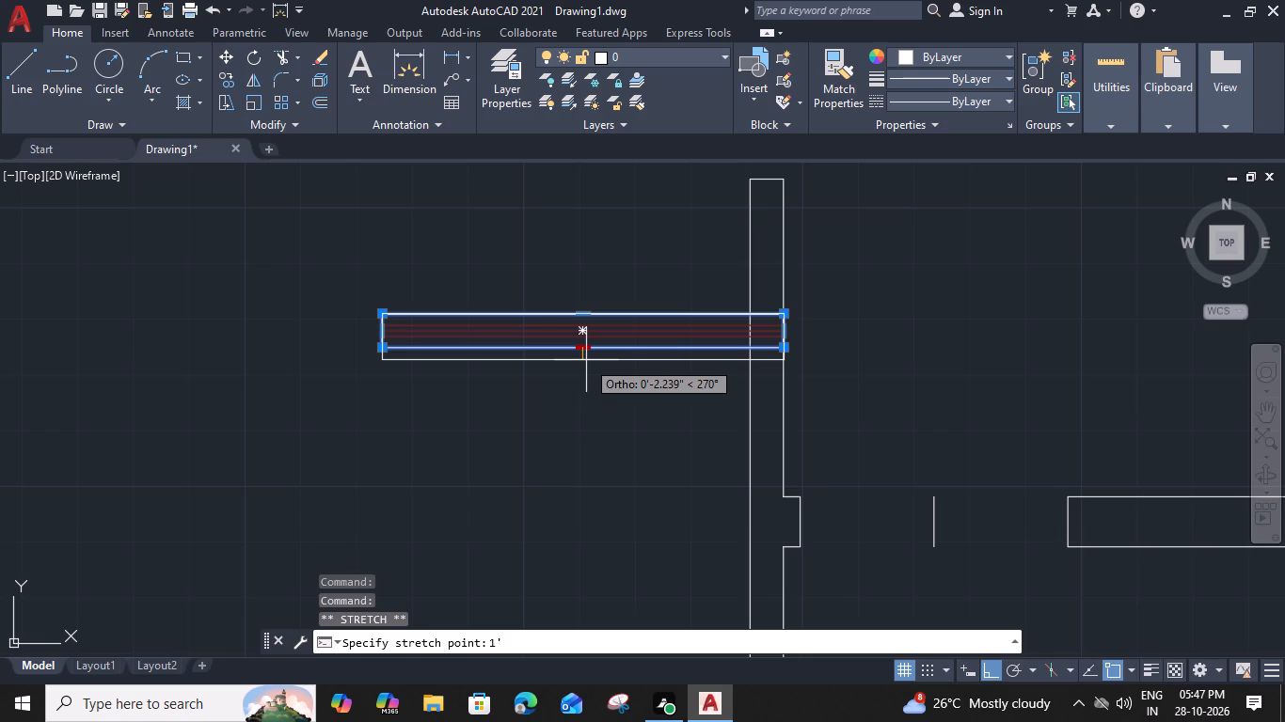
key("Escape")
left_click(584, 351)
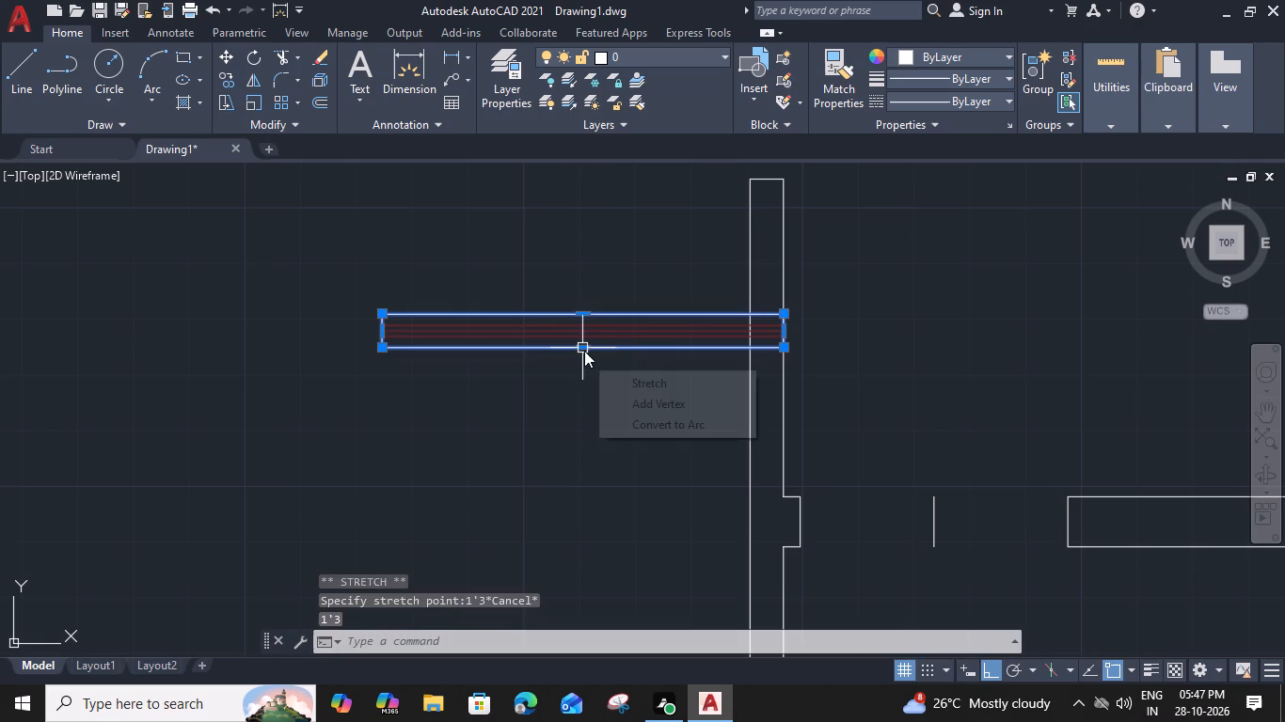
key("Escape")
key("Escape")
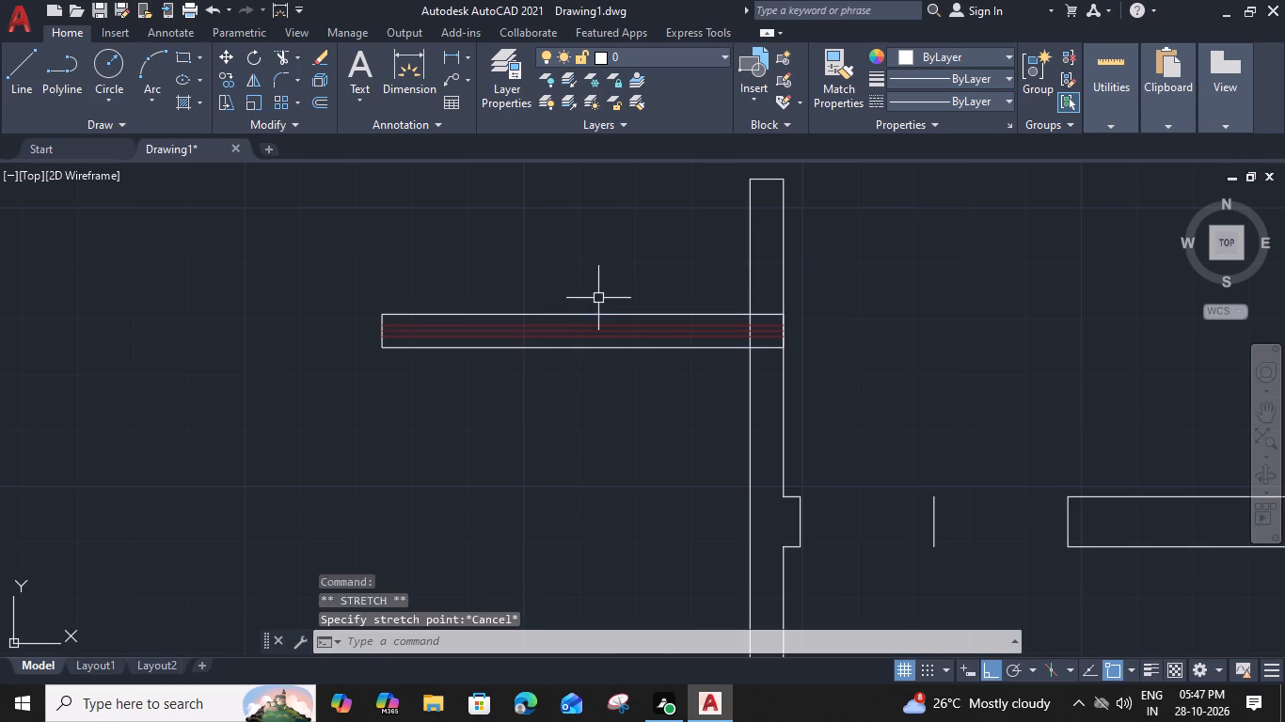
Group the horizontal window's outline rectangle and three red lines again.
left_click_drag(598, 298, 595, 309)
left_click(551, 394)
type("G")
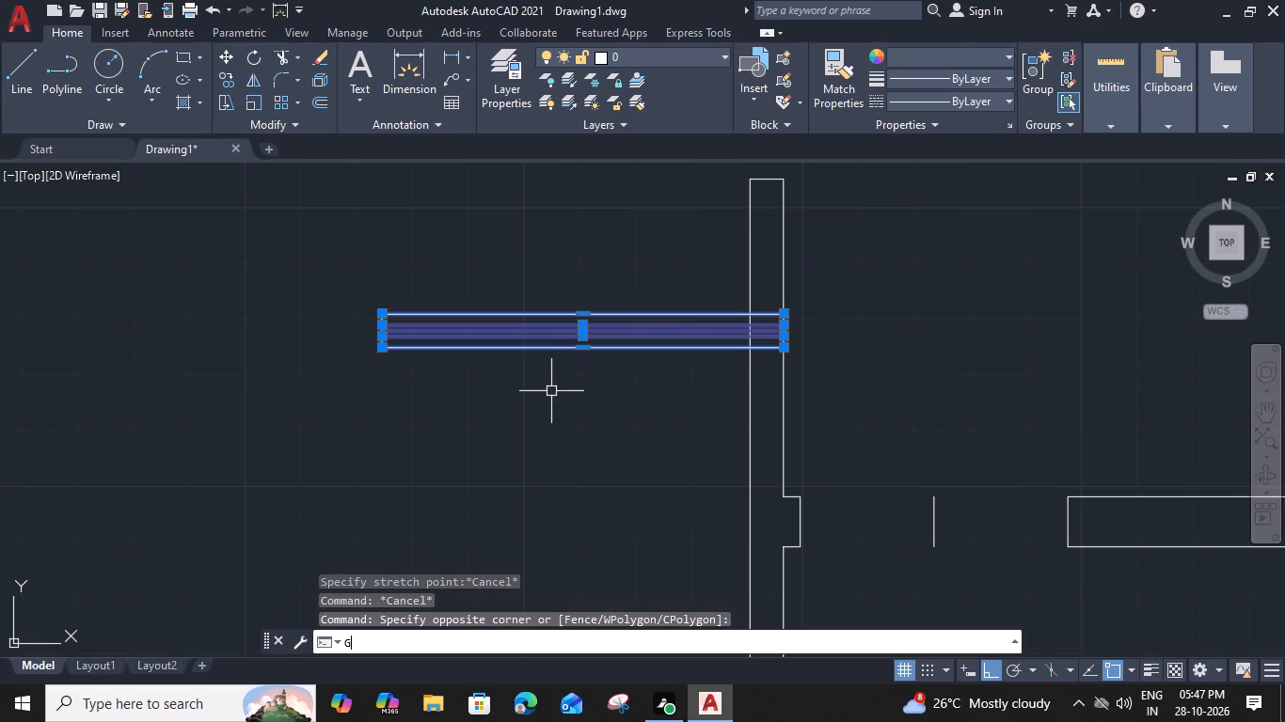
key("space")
Move the horizontal window group by its south edge's midpoint onto the midpoint of the south face of the western room's south wall.
left_click(563, 353)
left_click(570, 306)
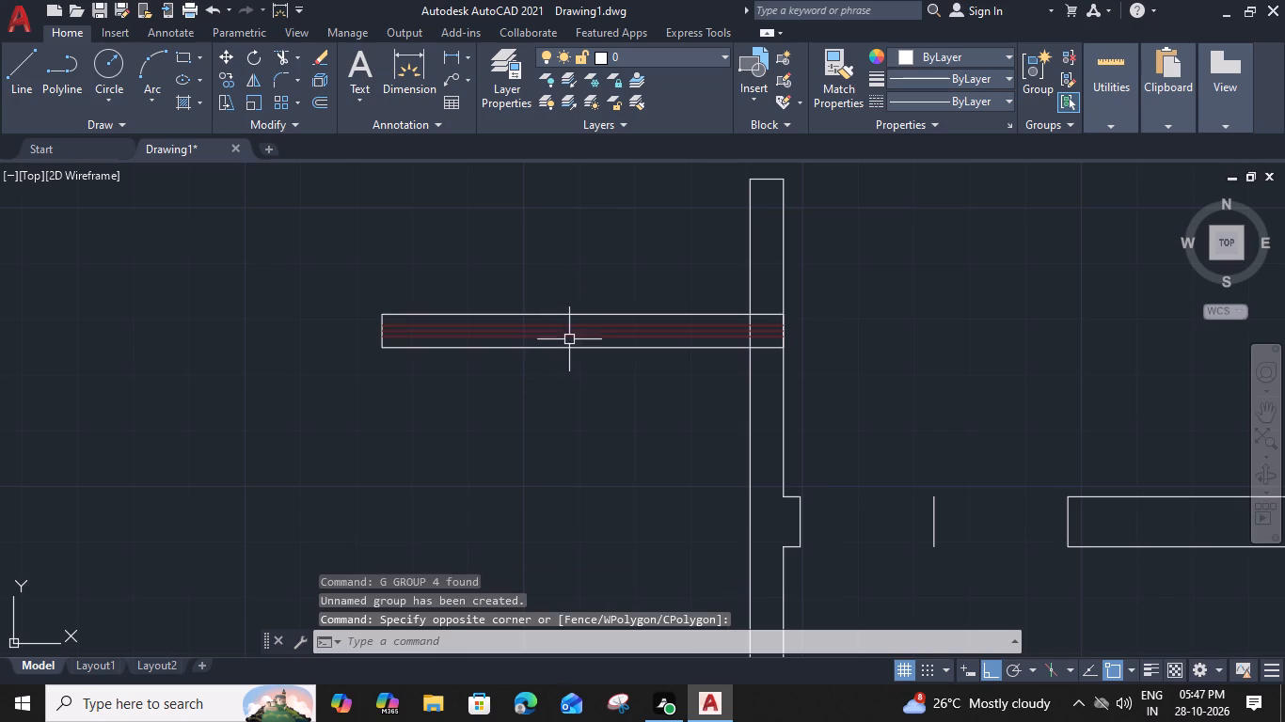
left_click_drag(593, 301, 590, 310)
left_click(560, 372)
key("n")
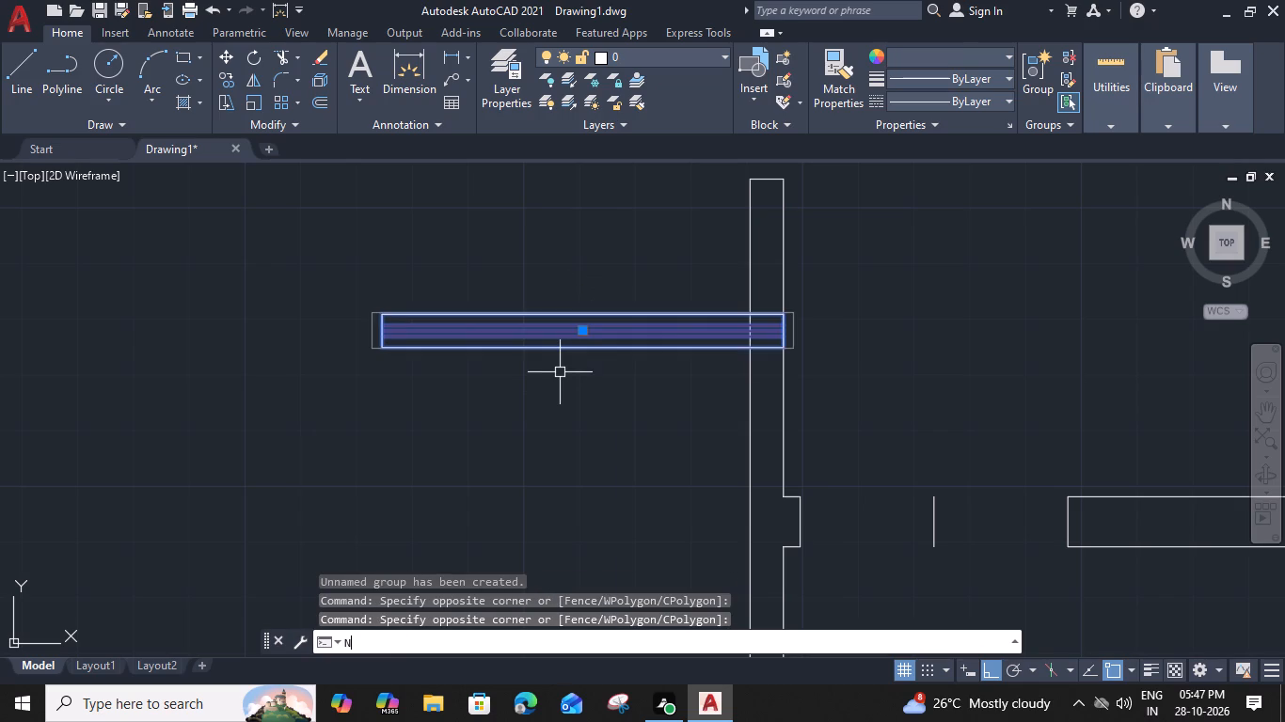
key("Escape")
type("M")
key("space")
left_click(580, 346)
scroll(580, 348, "down", 2)
middle_click_drag(575, 437, 580, 350)
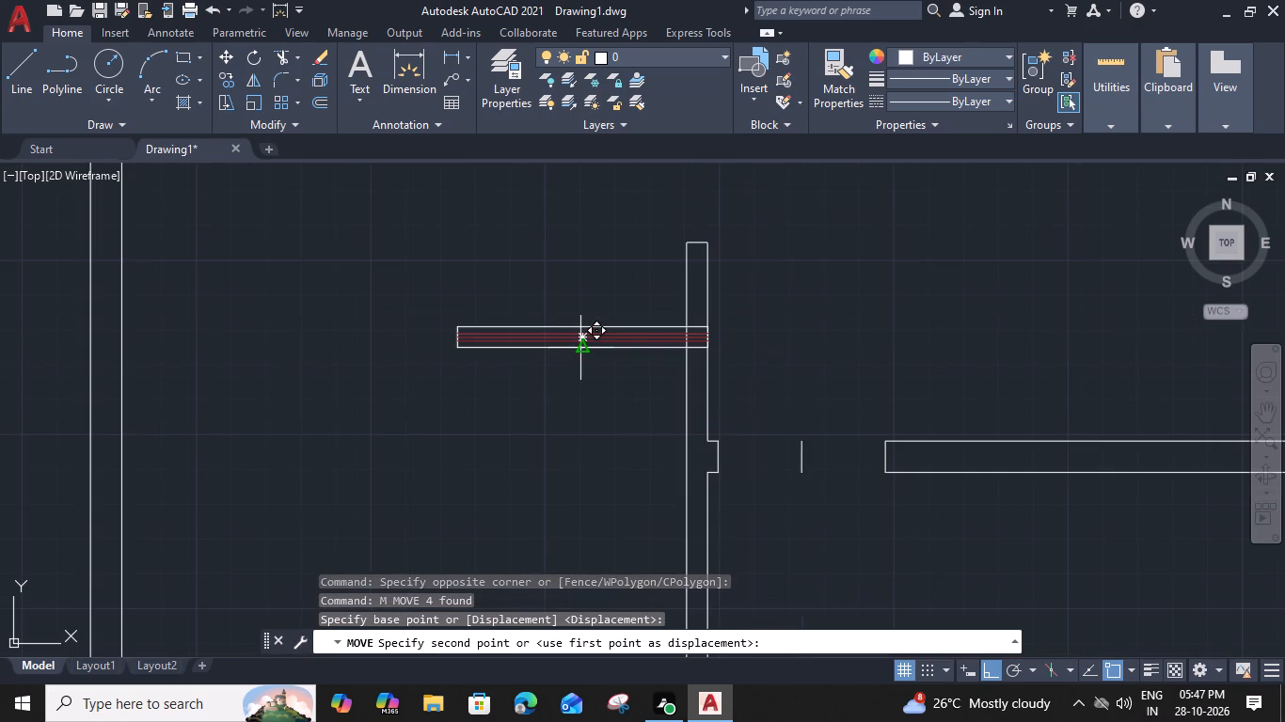
middle_click_drag(580, 350, 680, 152)
left_click(569, 403)
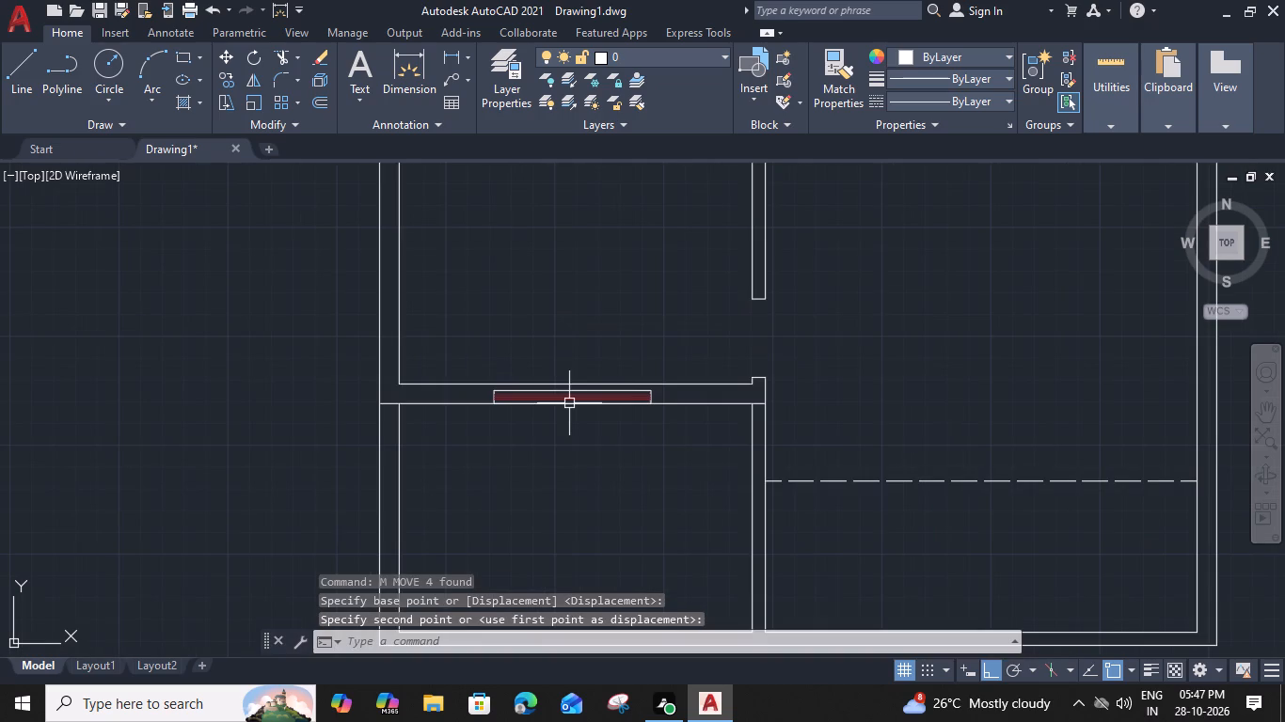
Ungroup the moved window and stretch its outline's north edge to the wall's north face.
middle_click(578, 420)
scroll(577, 389, "up", 2)
left_click(577, 389)
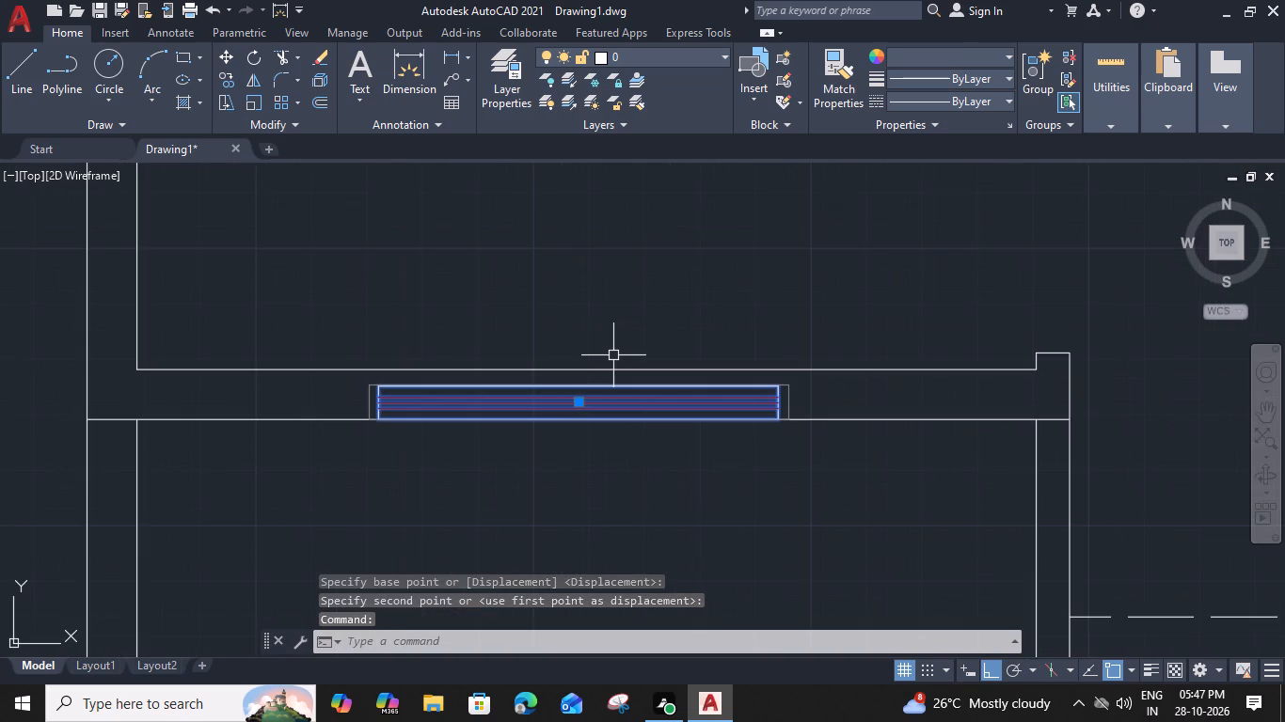
type("UNG")
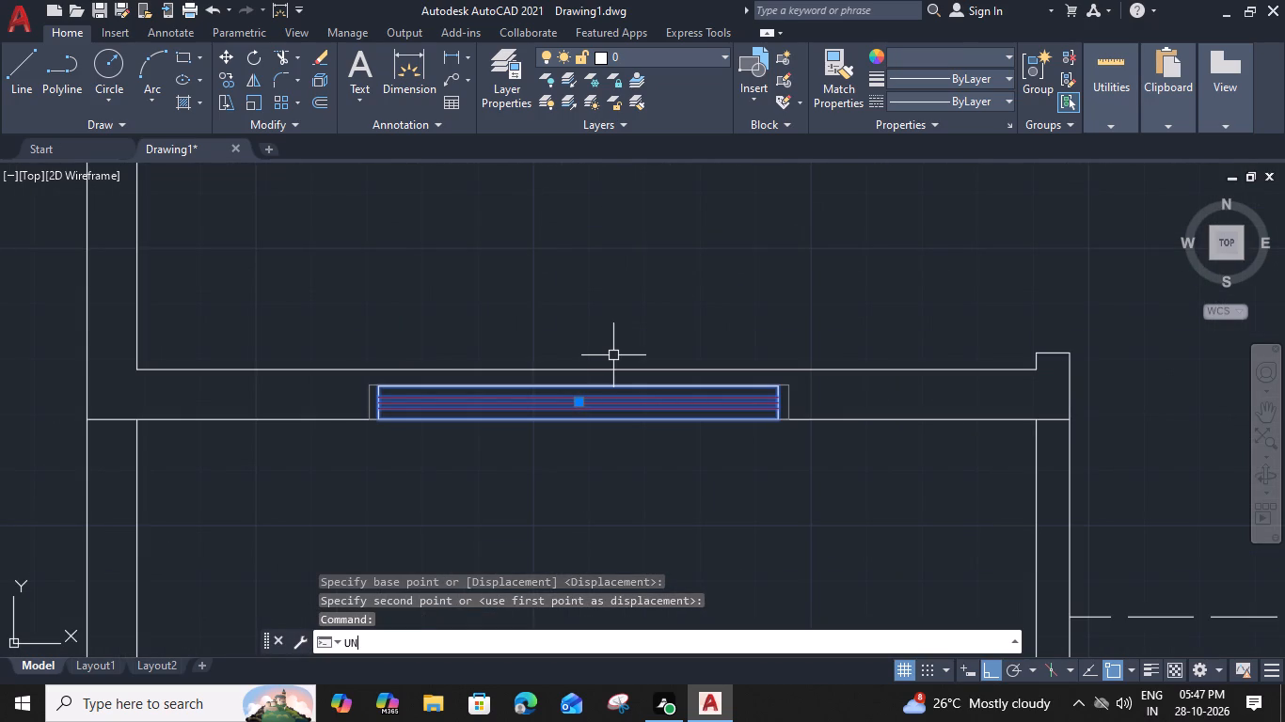
key("space")
left_click(581, 383)
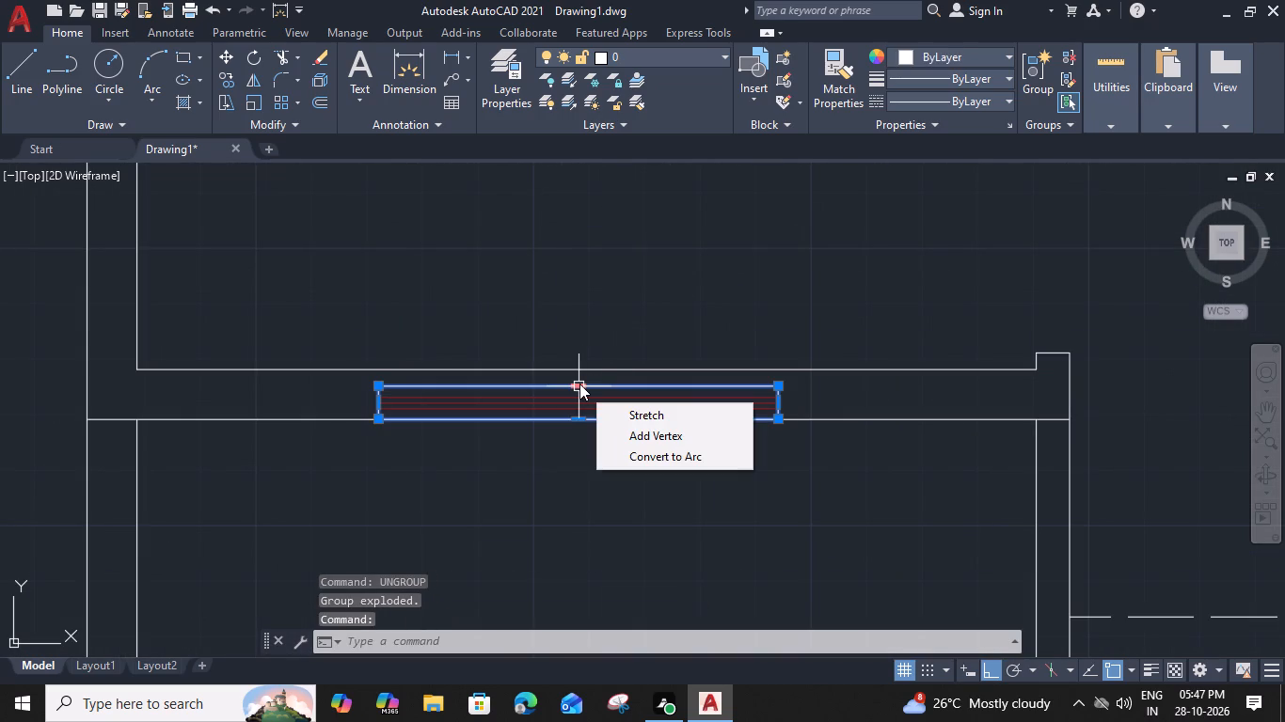
left_click(579, 384)
left_click(580, 365)
scroll(576, 409, "up", 2)
key("Escape")
scroll(572, 417, "up", 2)
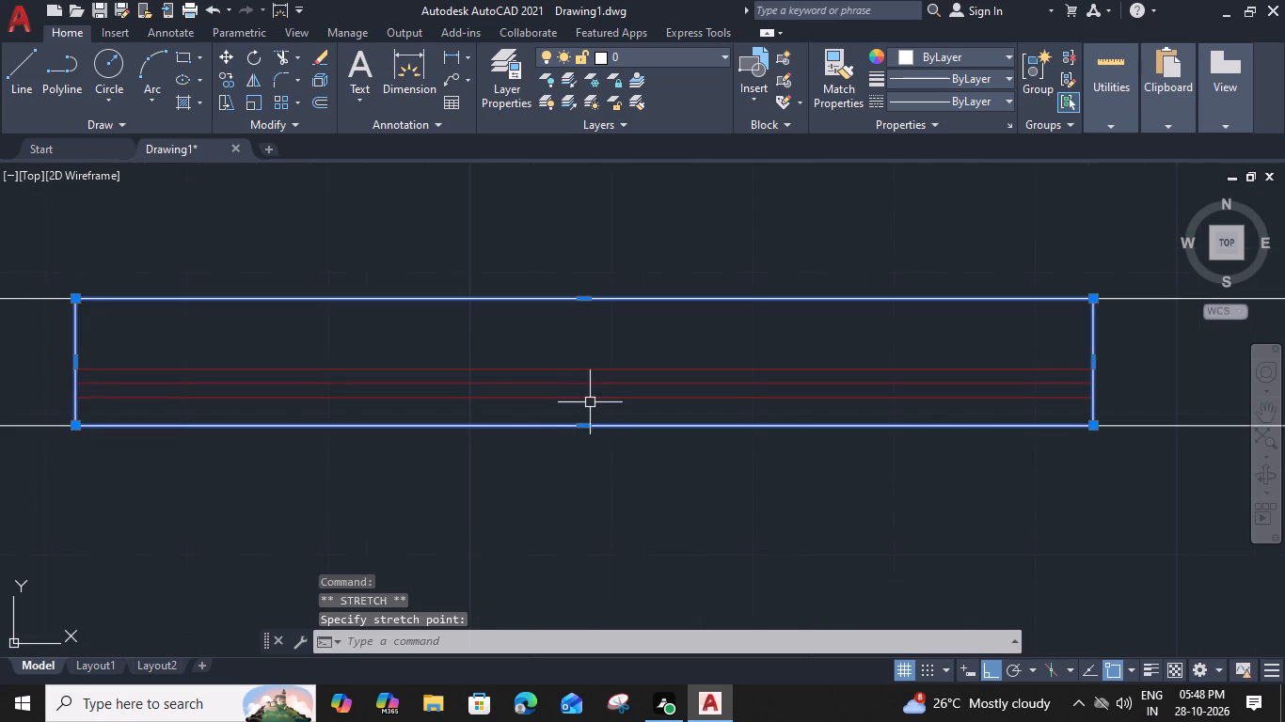
Erase the window's southernmost red line and offset its northernmost red line 1" north.
left_click(591, 401)
key("Delete")
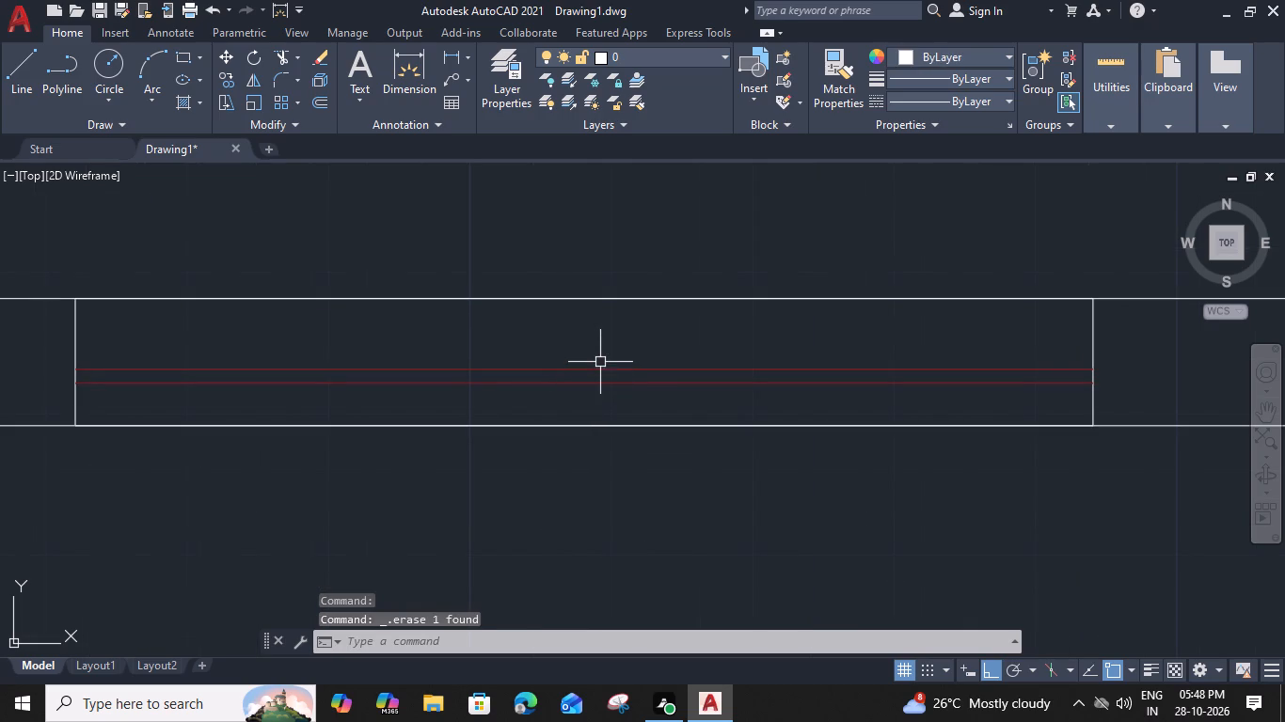
left_click(588, 371)
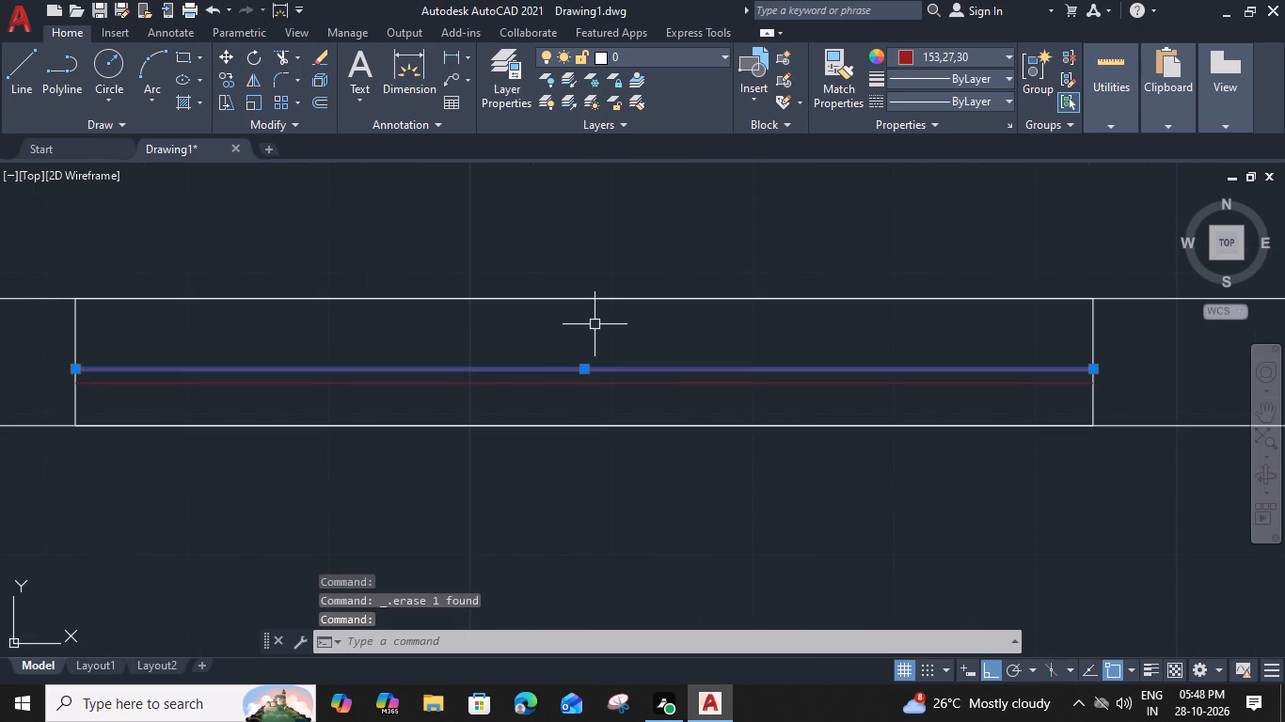
type("O 1")
key("shift+quotedbl")
key("Return")
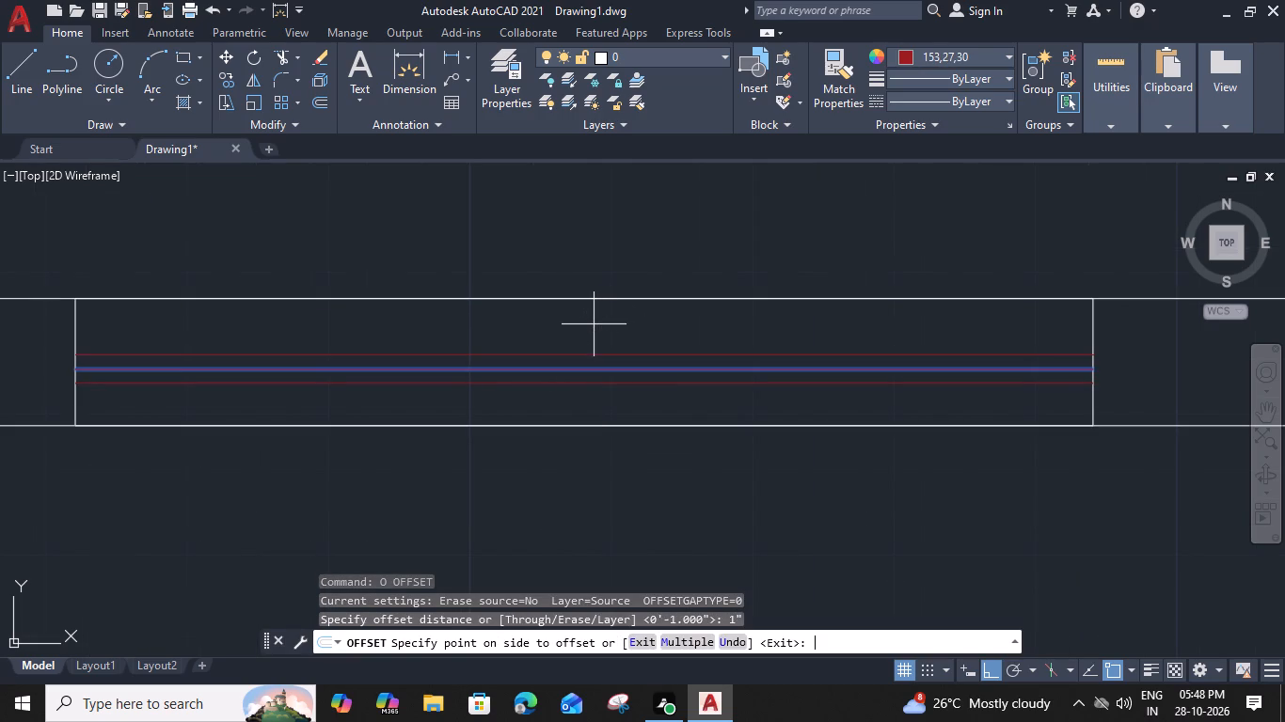
left_click(596, 311)
key("Escape")
Group the adapted window's outline rectangle and its three red lines.
left_click_drag(1143, 342, 1087, 361)
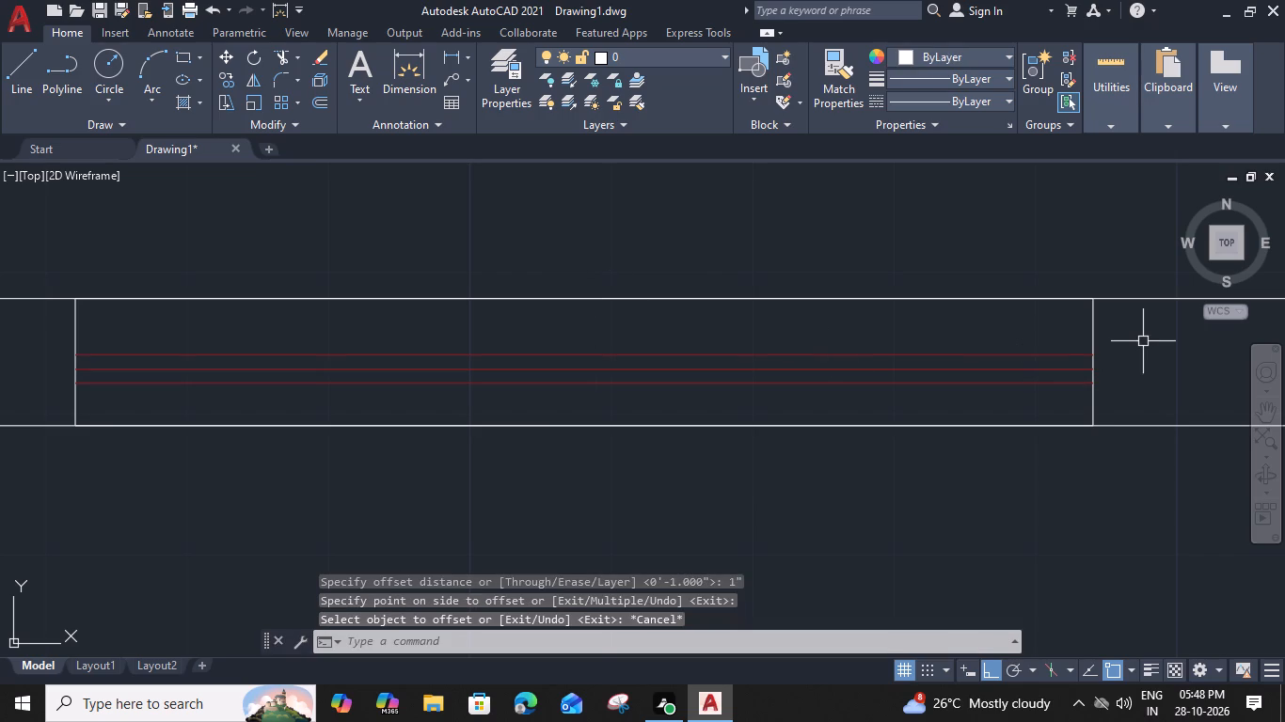
left_click(978, 404)
type("G")
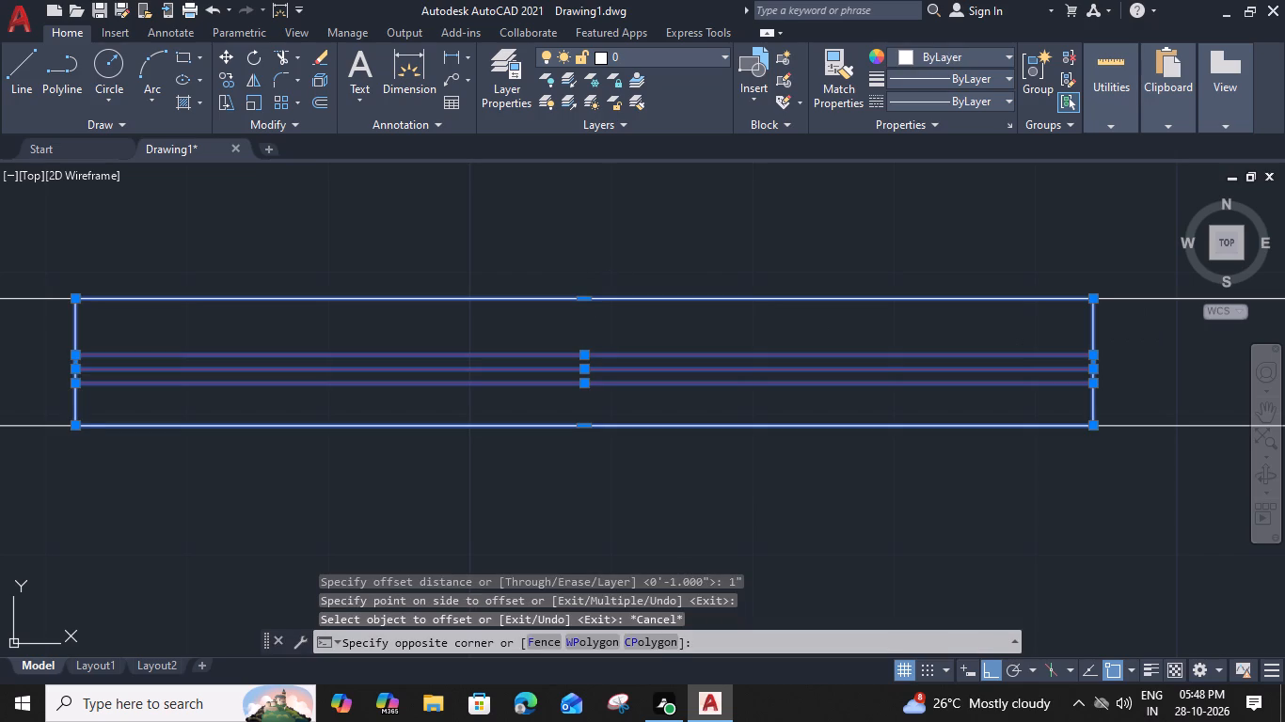
key("space")
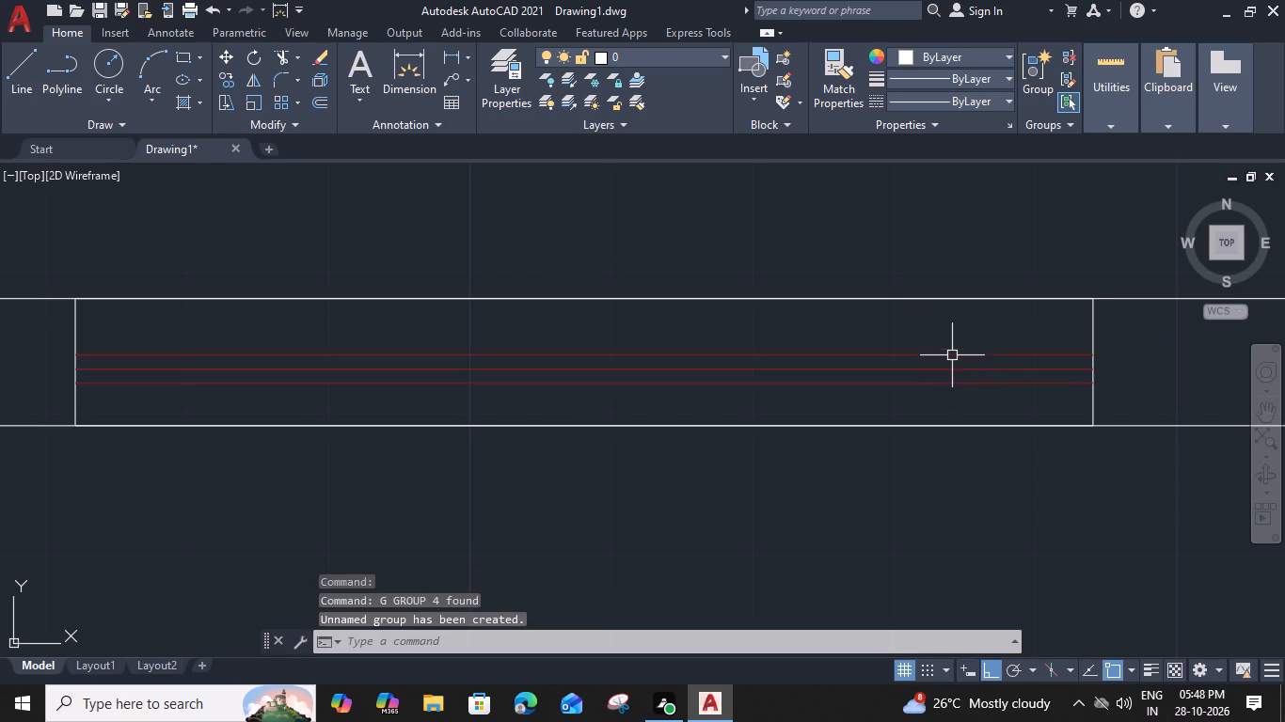
scroll(939, 273, "down", 2)
middle_click_drag(935, 281, 896, 369)
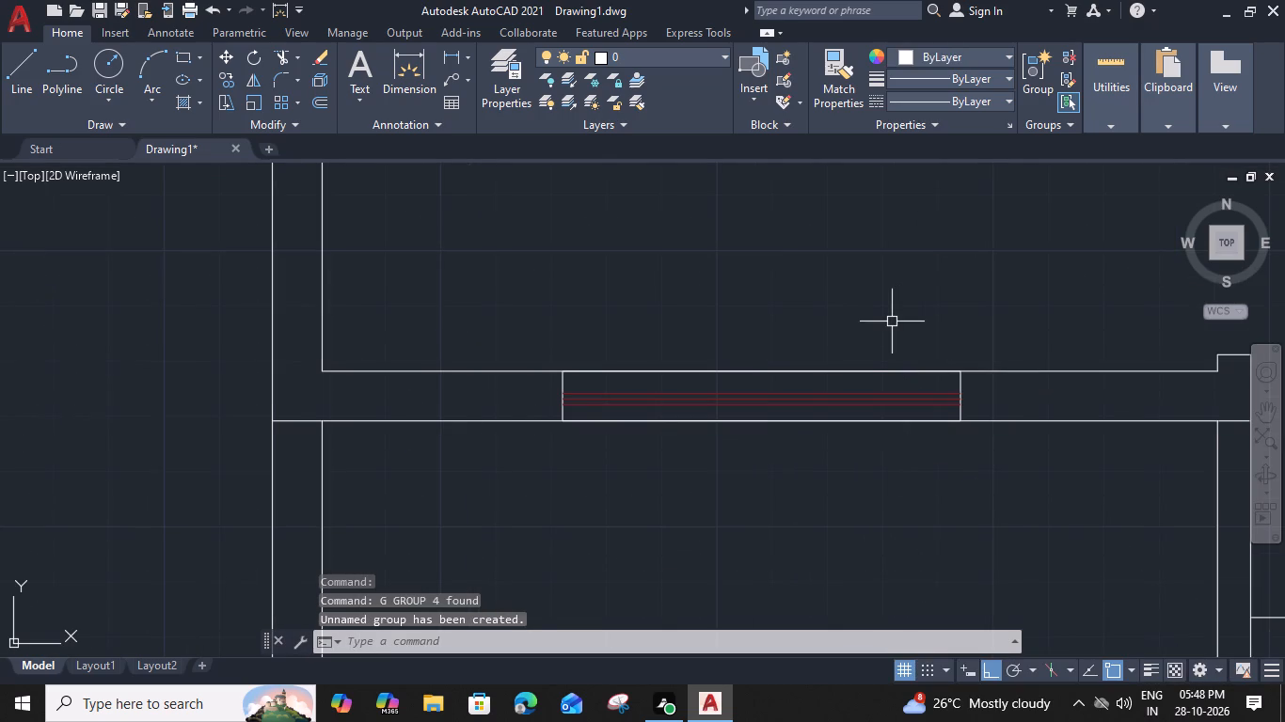
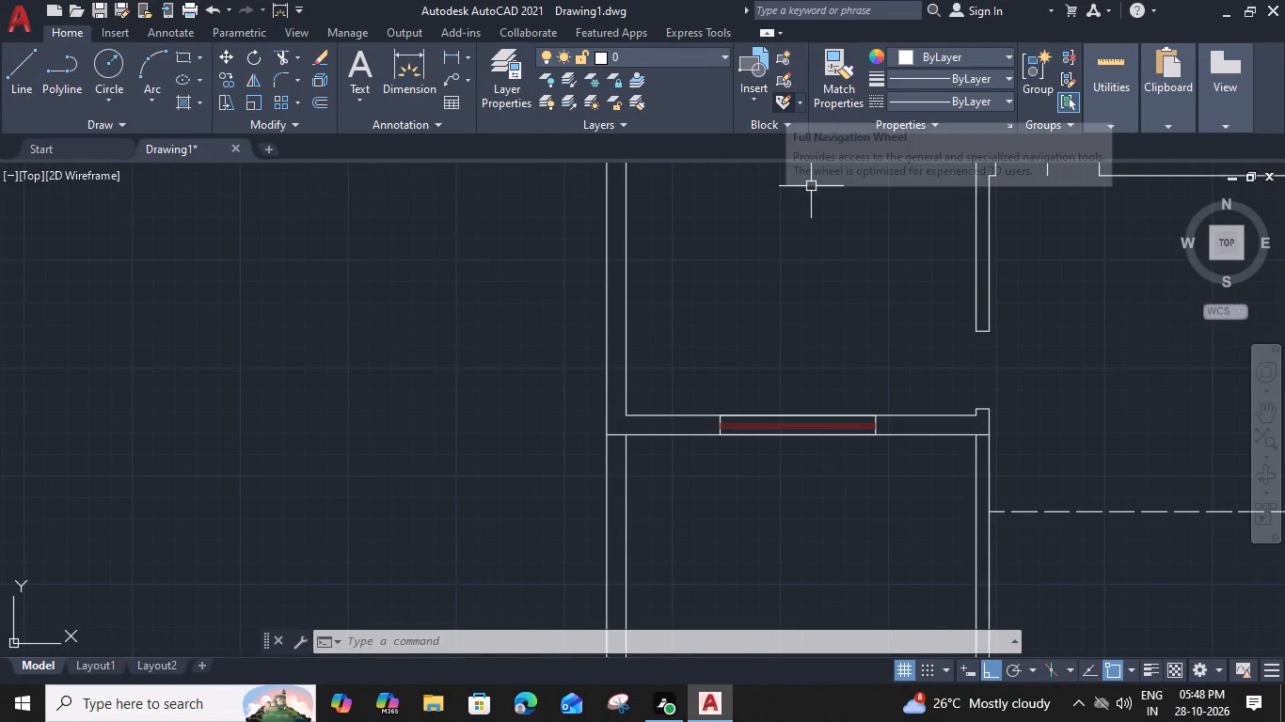
Draw a 9" by 4' upright rectangle for a window in the open room beside the right exterior wall.
scroll(805, 281, "down", 1)
middle_click_drag(816, 334, 792, 408)
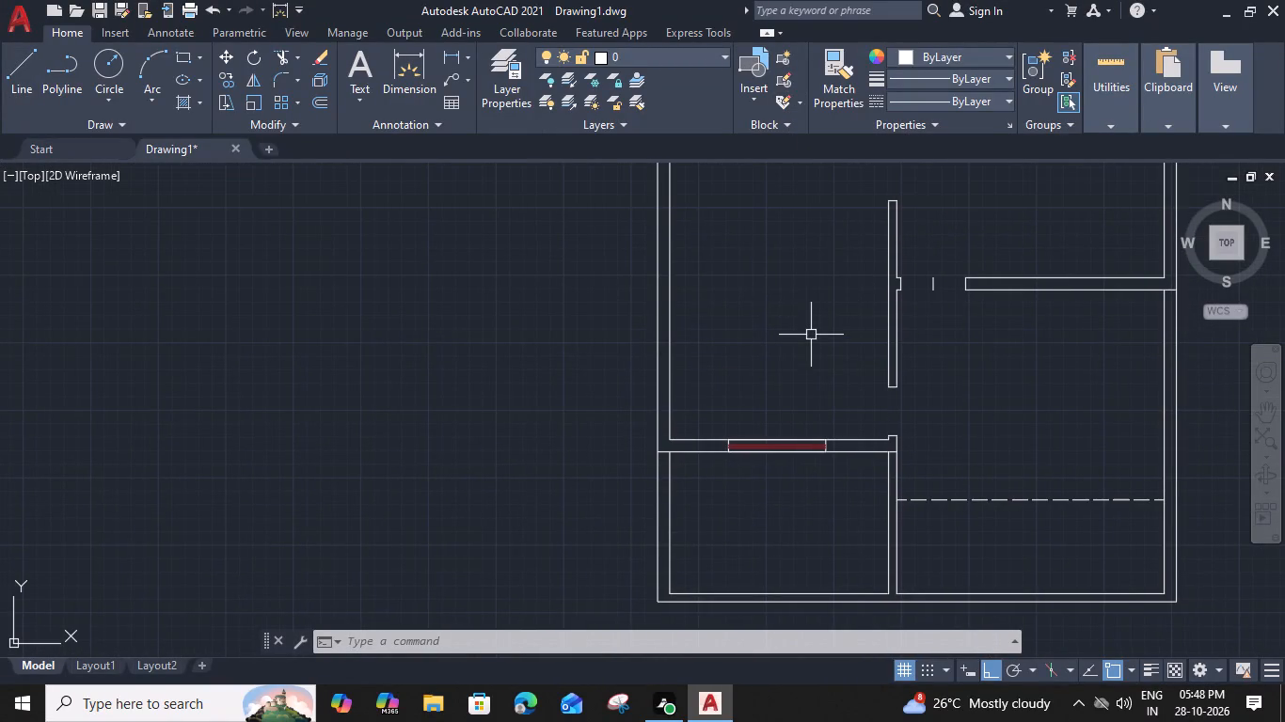
middle_click_drag(811, 326, 779, 355)
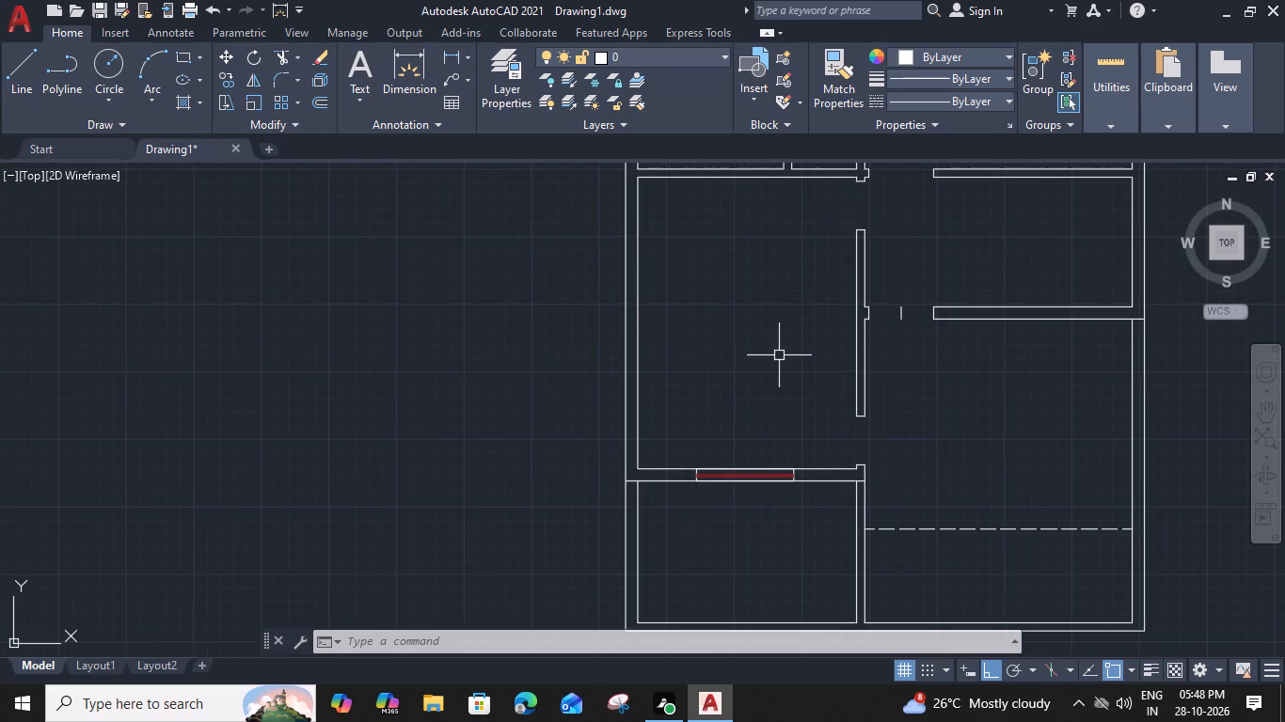
scroll(779, 355, "down", 1)
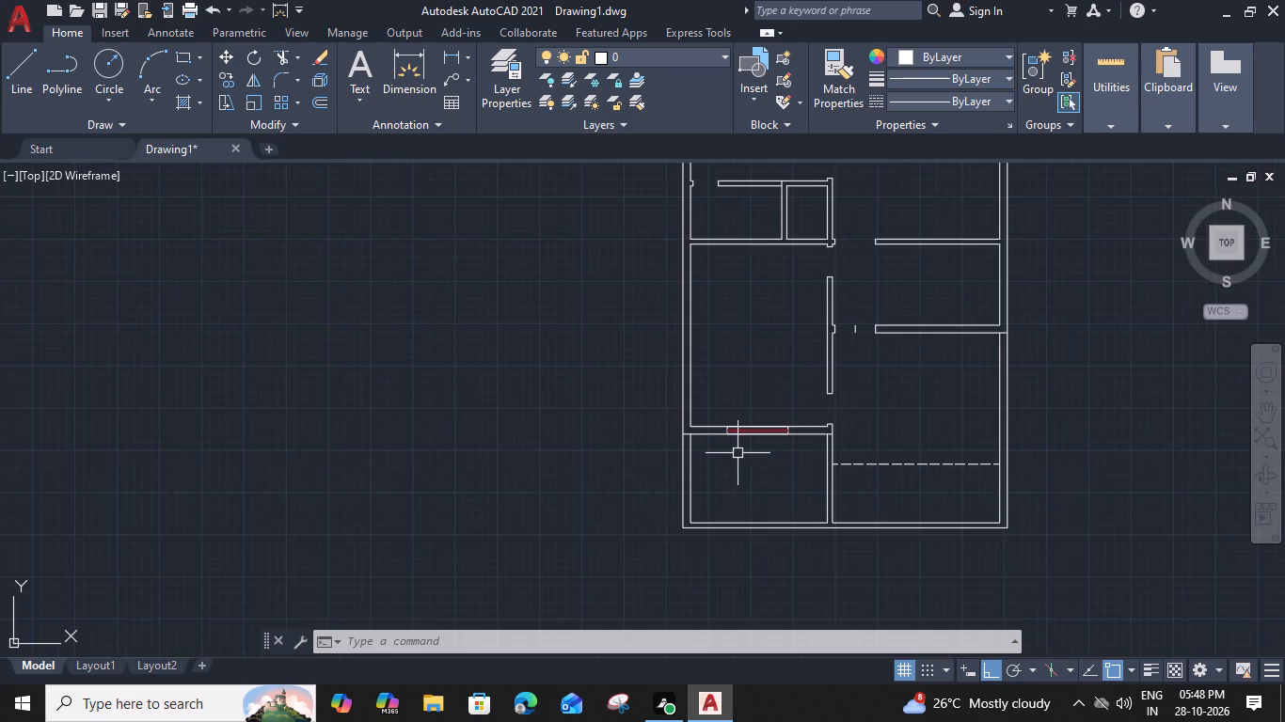
scroll(744, 424, "down", 1)
middle_click_drag(752, 353, 720, 449)
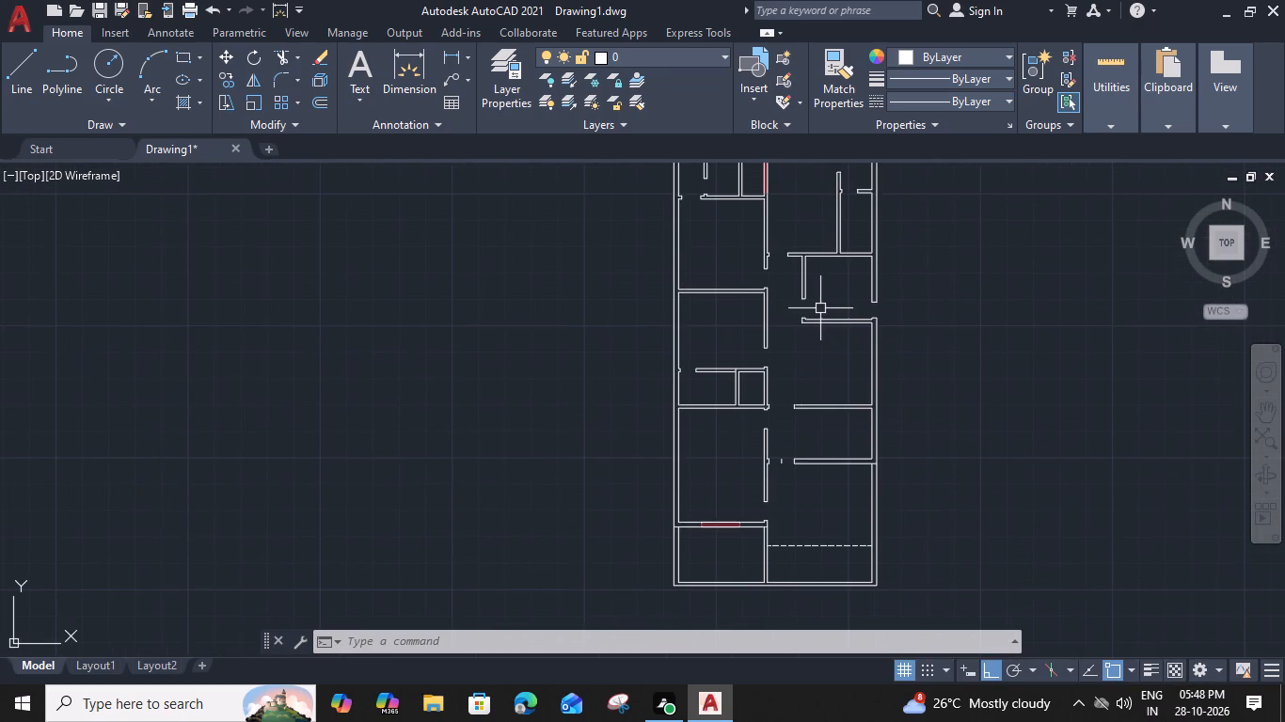
scroll(814, 324, "up", 2)
type("REC")
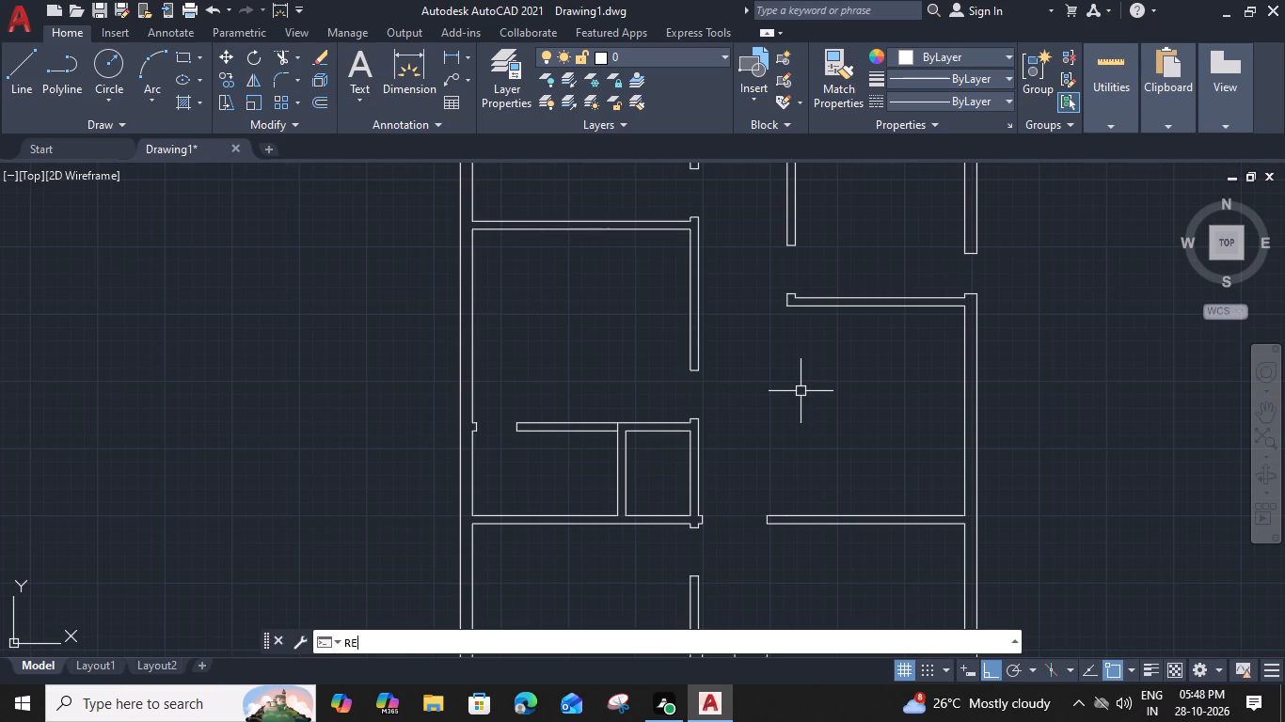
key("space")
left_click(813, 353)
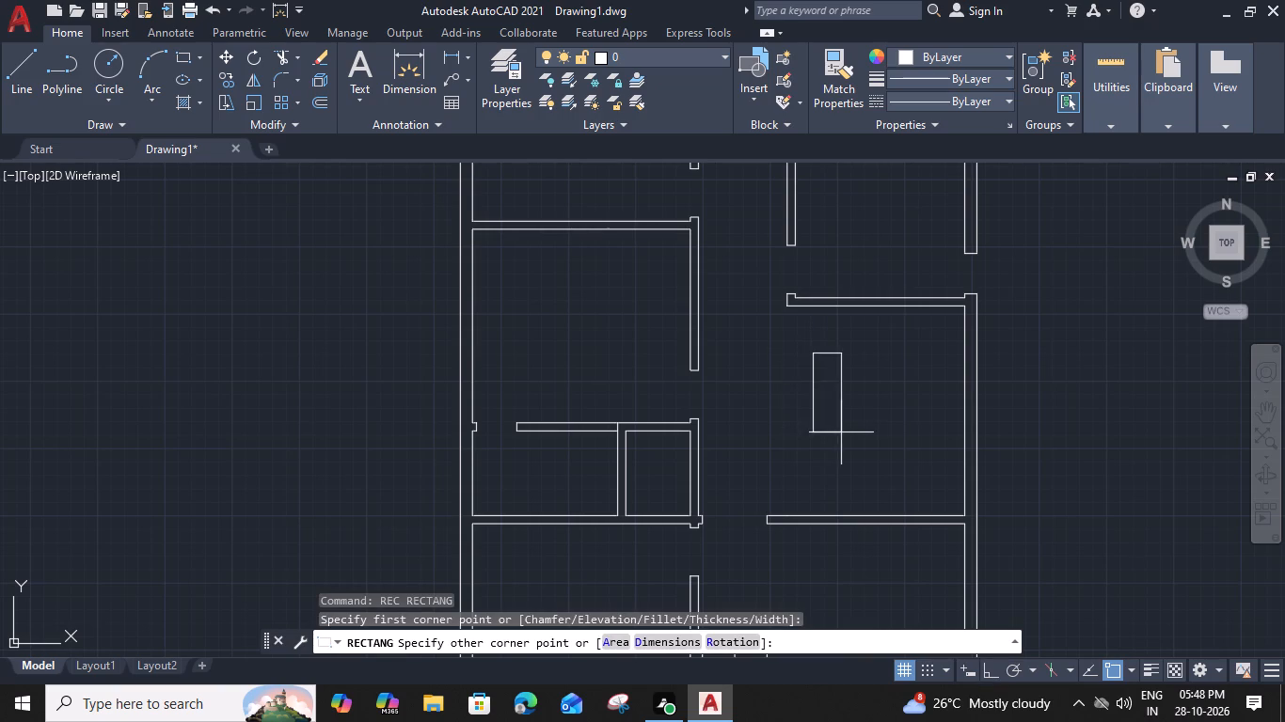
type("D")
key("space")
key("9")
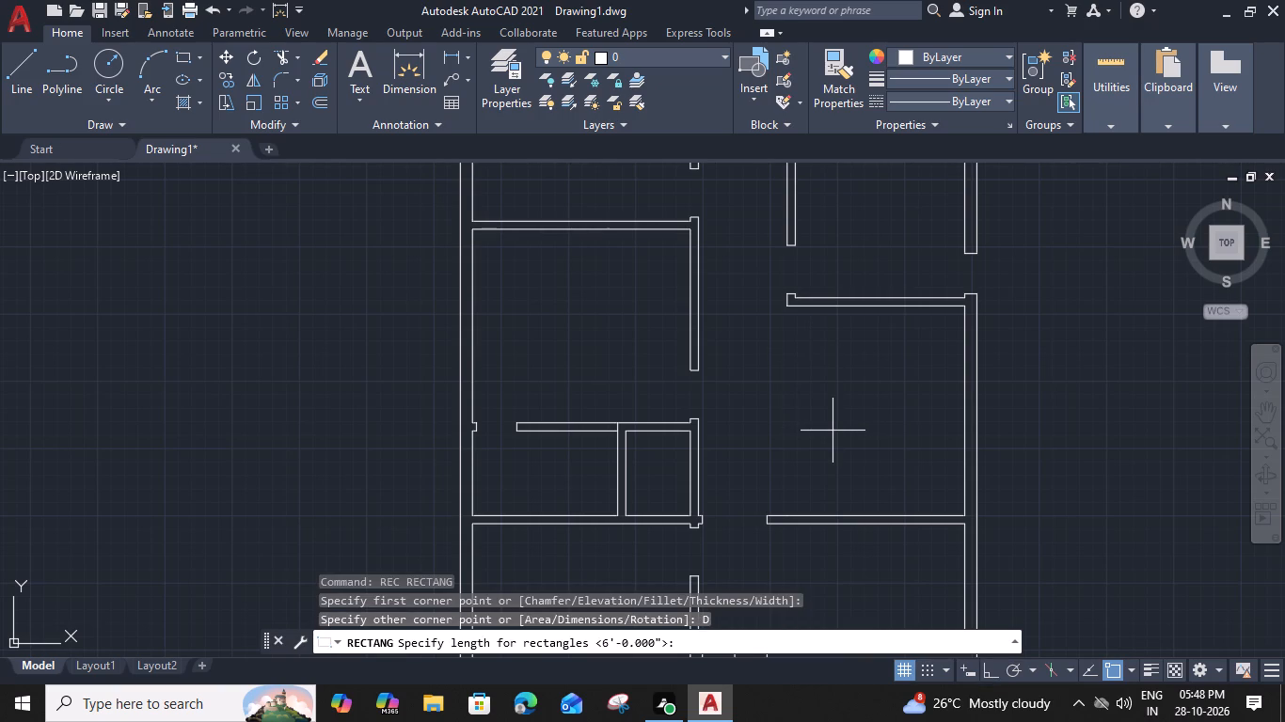
key("shift+quotedbl")
key("Return")
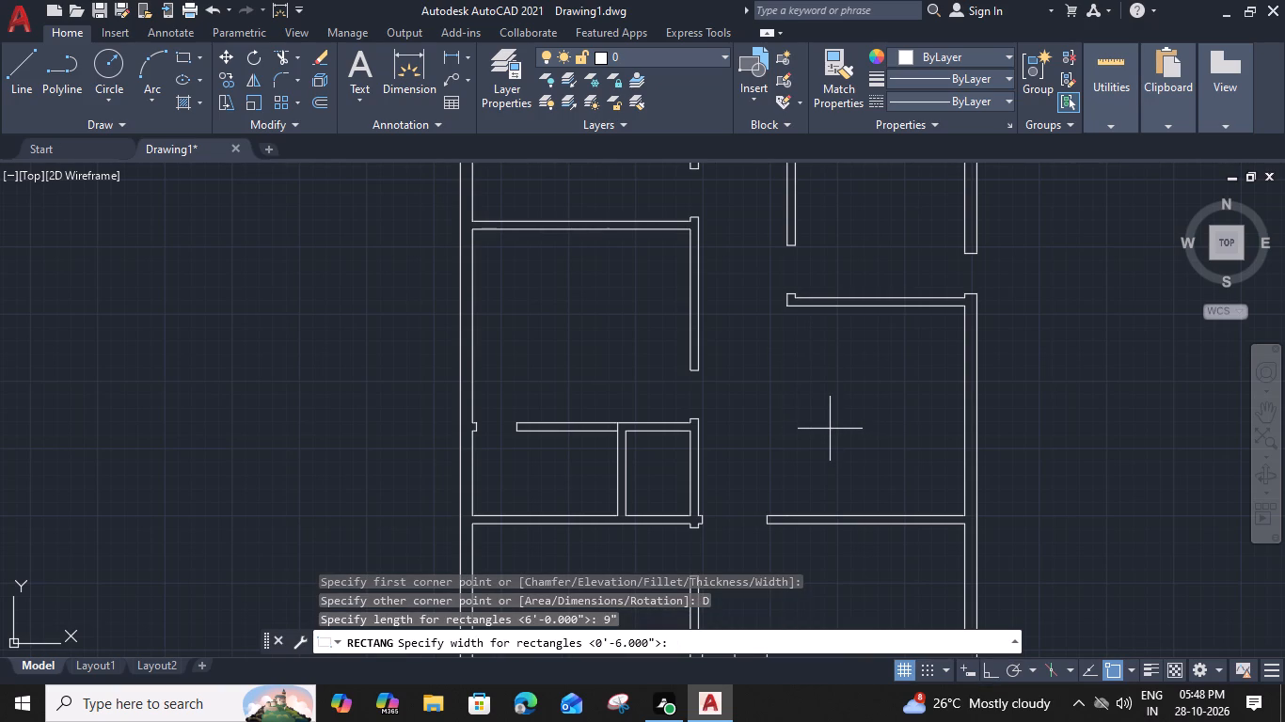
key("4")
type("'")
key("space")
left_click(828, 445)
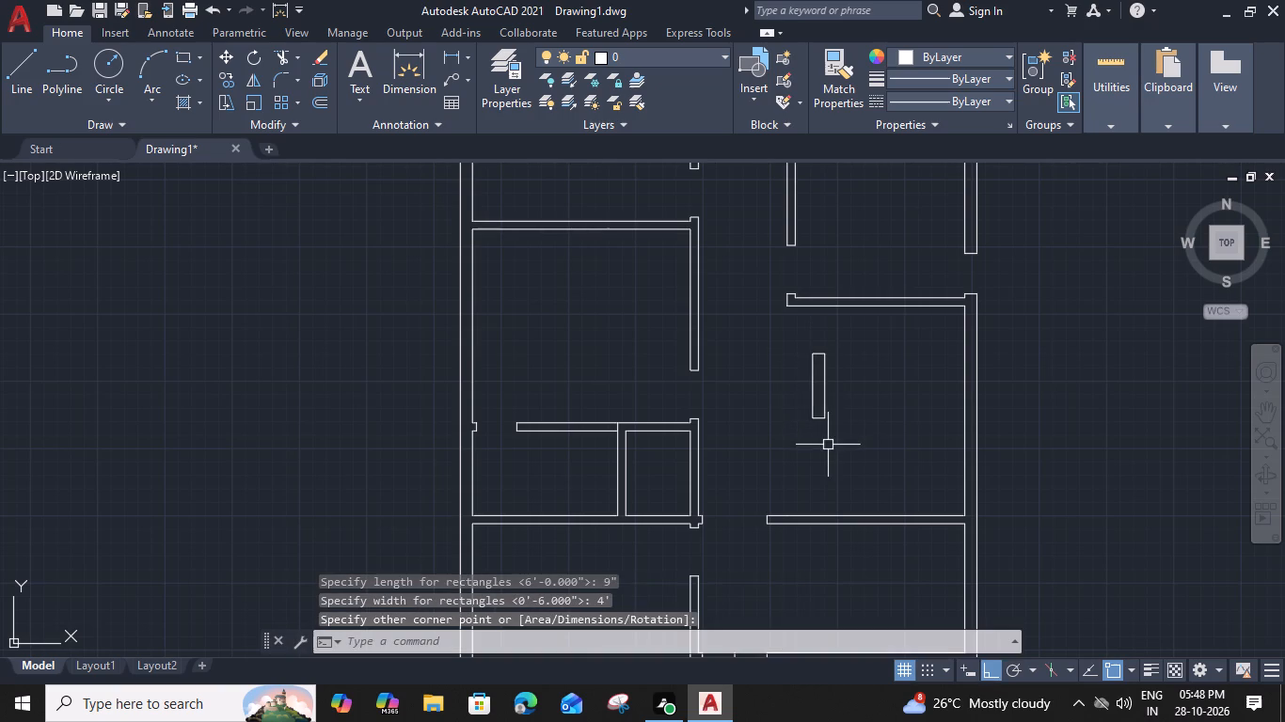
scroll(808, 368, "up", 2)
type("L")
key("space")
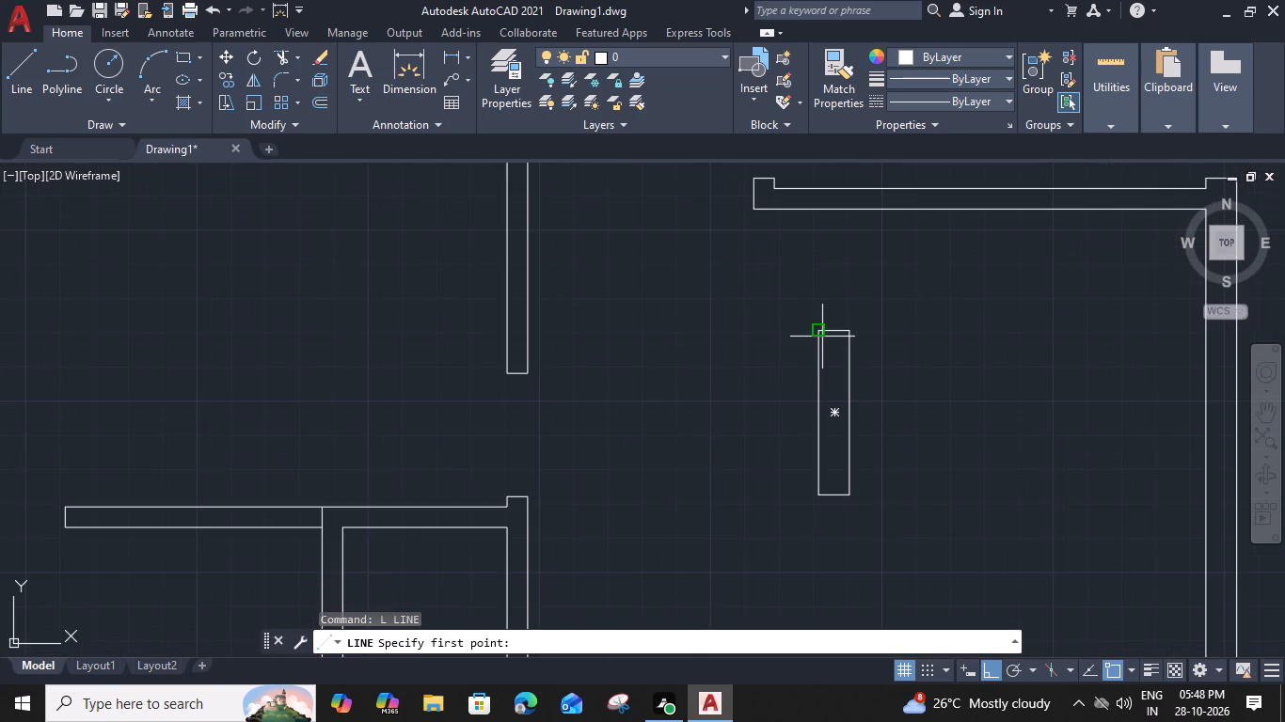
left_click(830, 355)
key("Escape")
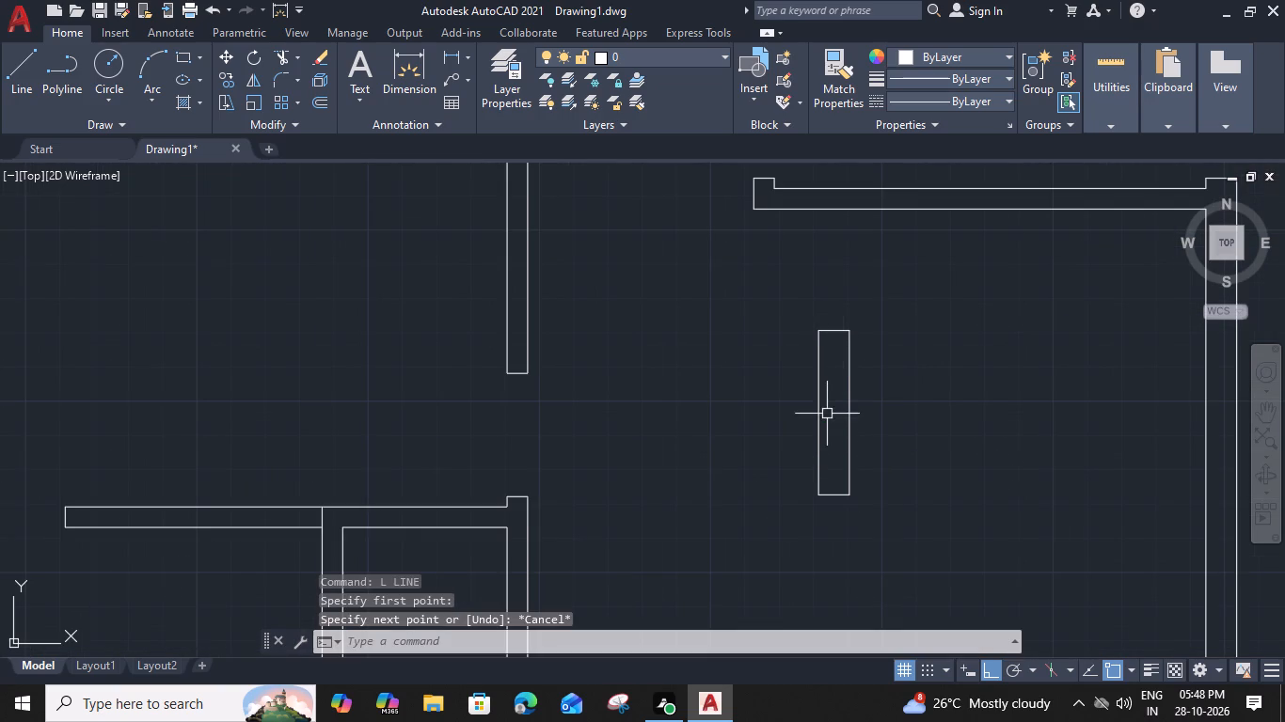
Draw a vertical centre line between the midpoints of the new window rectangle's short edges.
key("l")
key("space")
left_click(831, 332)
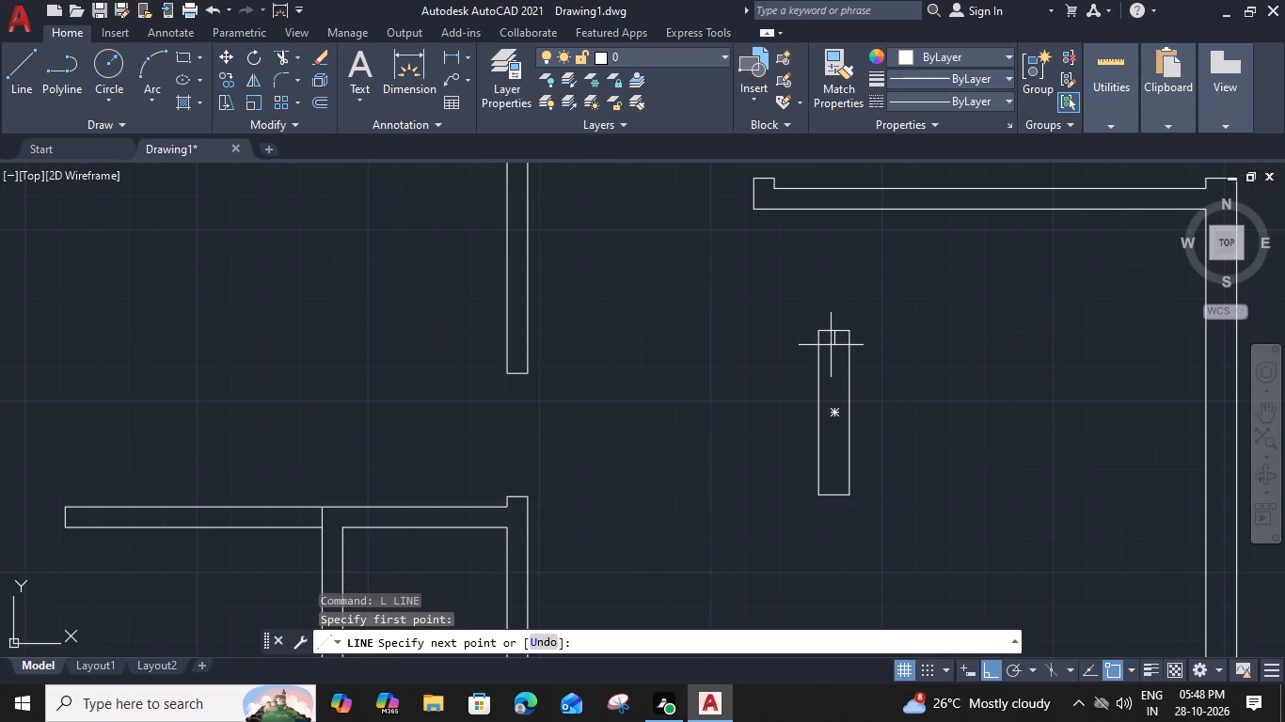
left_click(836, 494)
key("space")
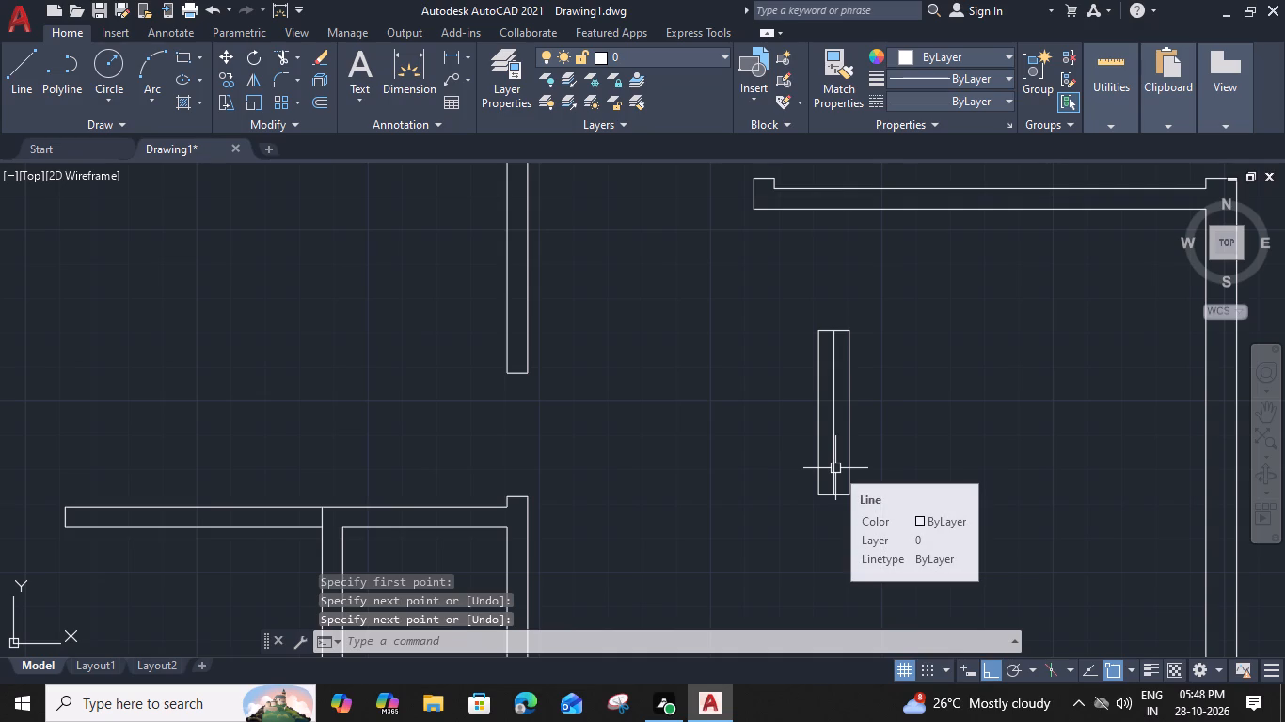
Offset the window rectangle's centre line by 1" to both sides.
left_click(834, 454)
type("O")
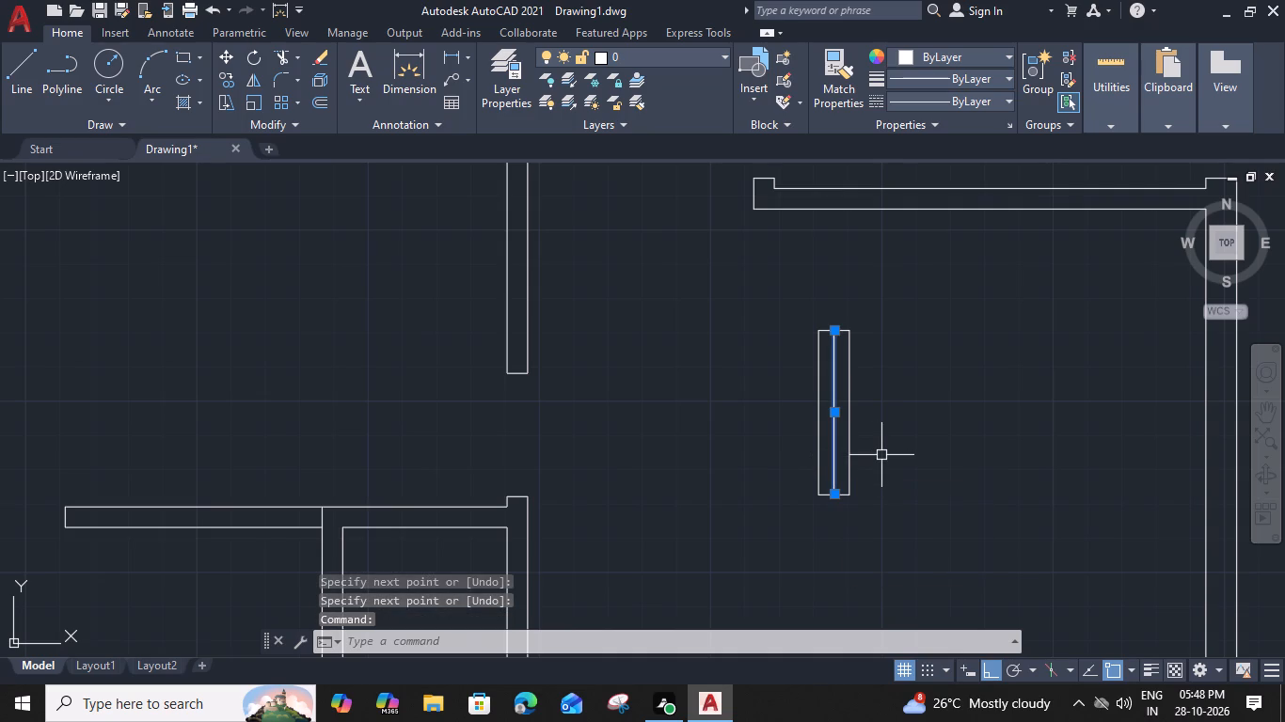
key("space")
key("1")
key("shift+quotedbl")
key("Return")
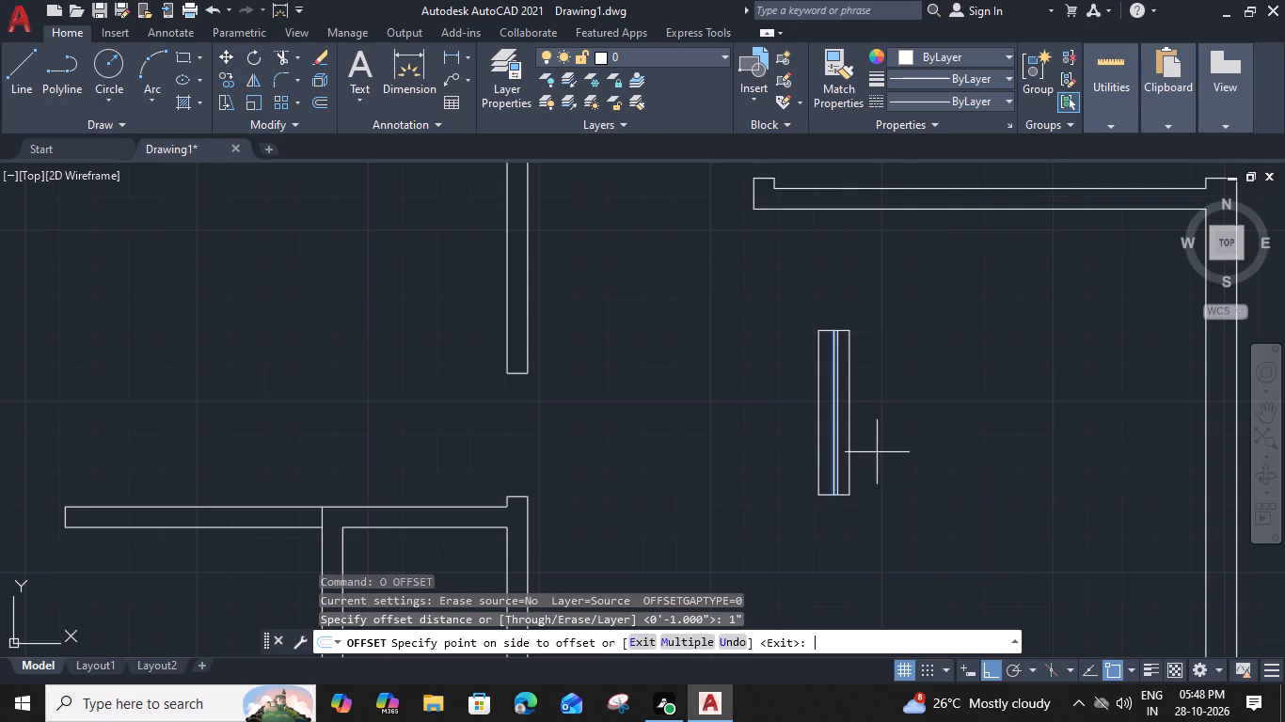
left_click(901, 447)
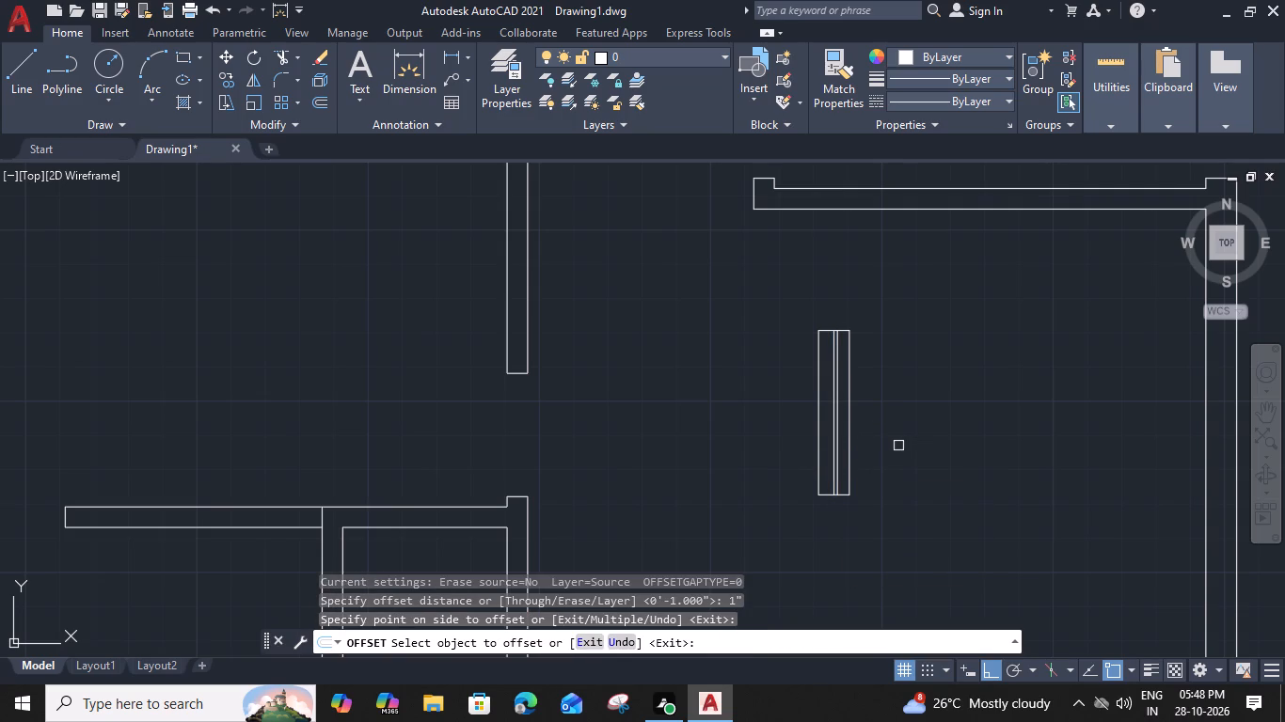
scroll(876, 451, "up", 2)
left_click(767, 421)
left_click(730, 431)
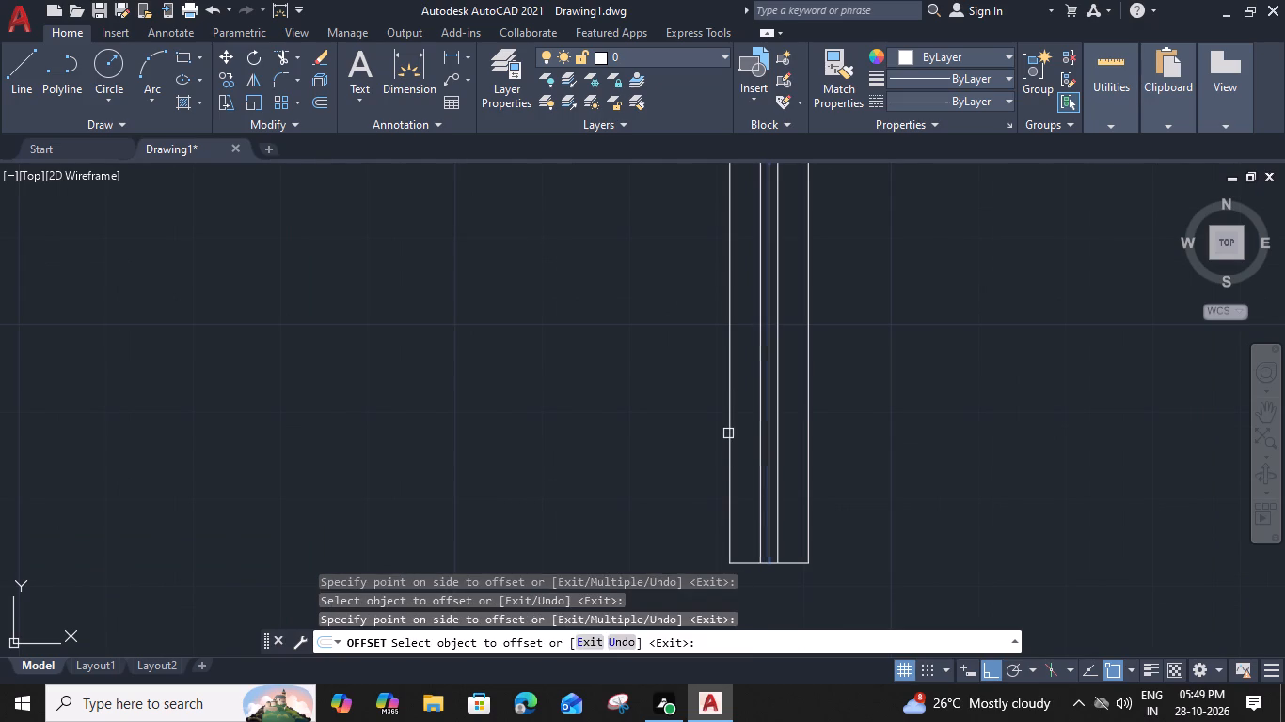
key("Escape")
Set the colour of the three inner window lines to red 153,27,30.
left_click(785, 404)
left_click(746, 427)
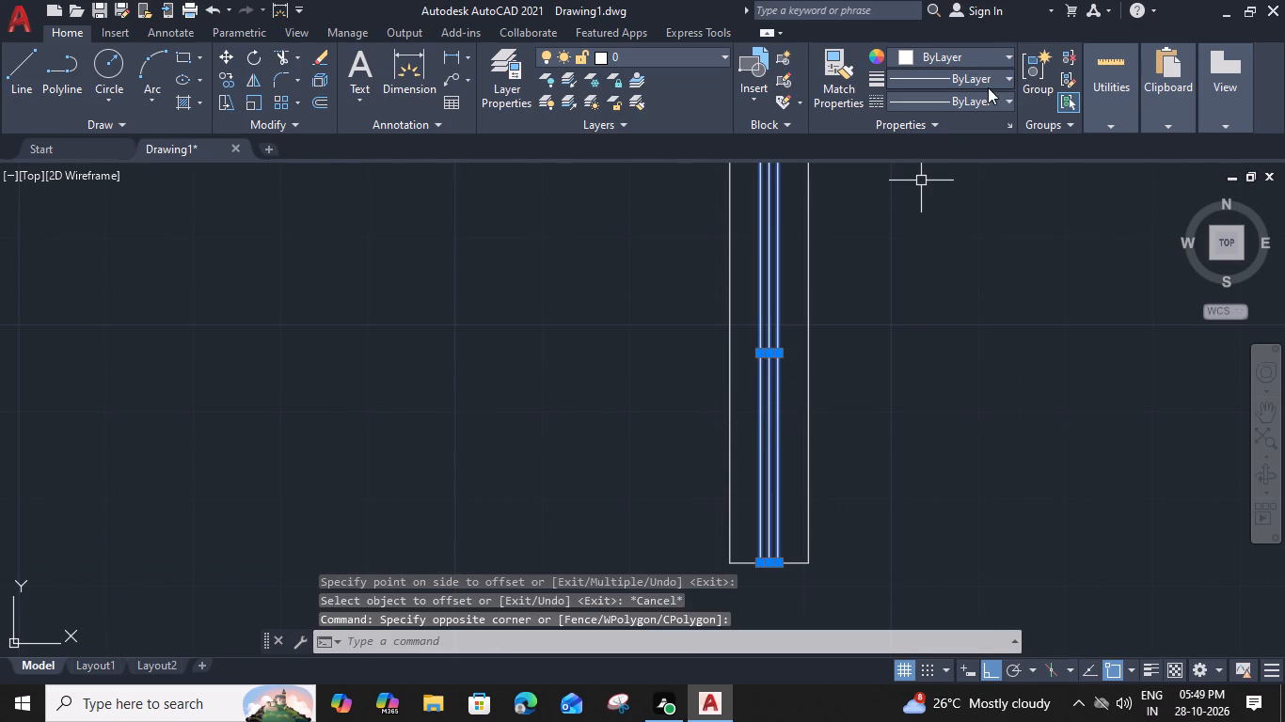
left_click(995, 58)
left_click(958, 133)
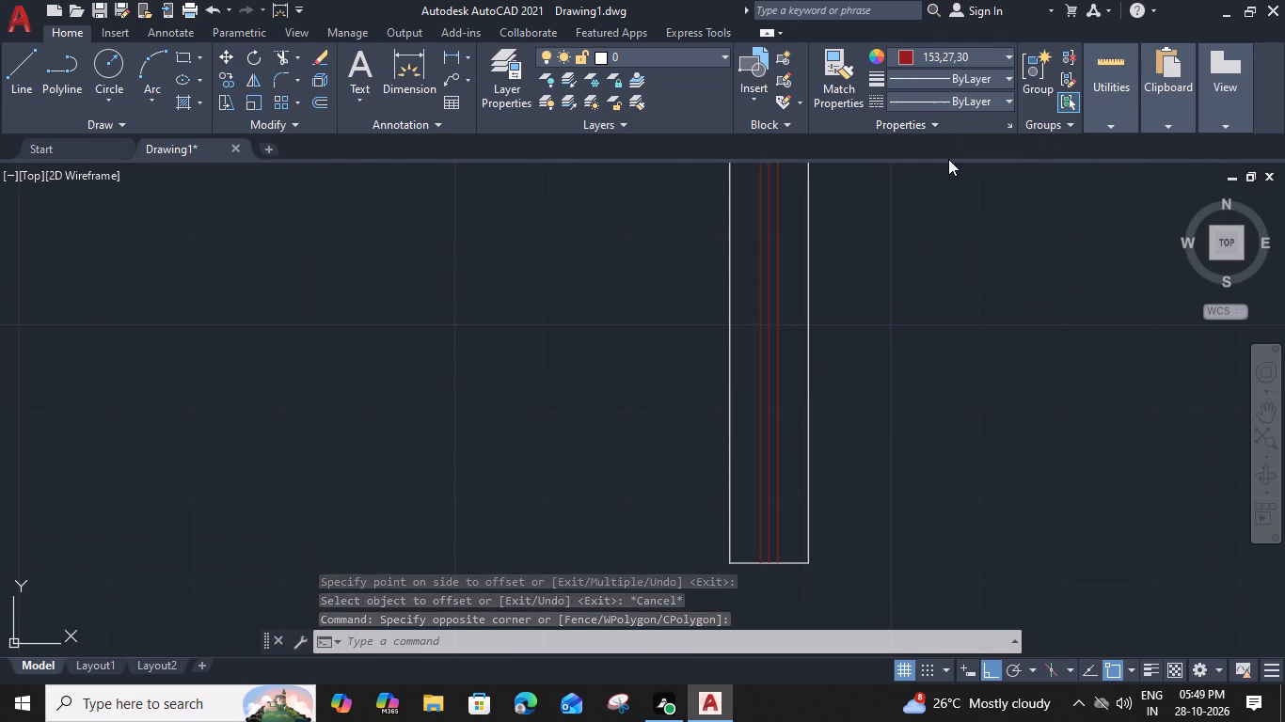
Group the window rectangle with its three red inner lines.
scroll(943, 175, "down", 2)
left_click(914, 282)
left_click(809, 374)
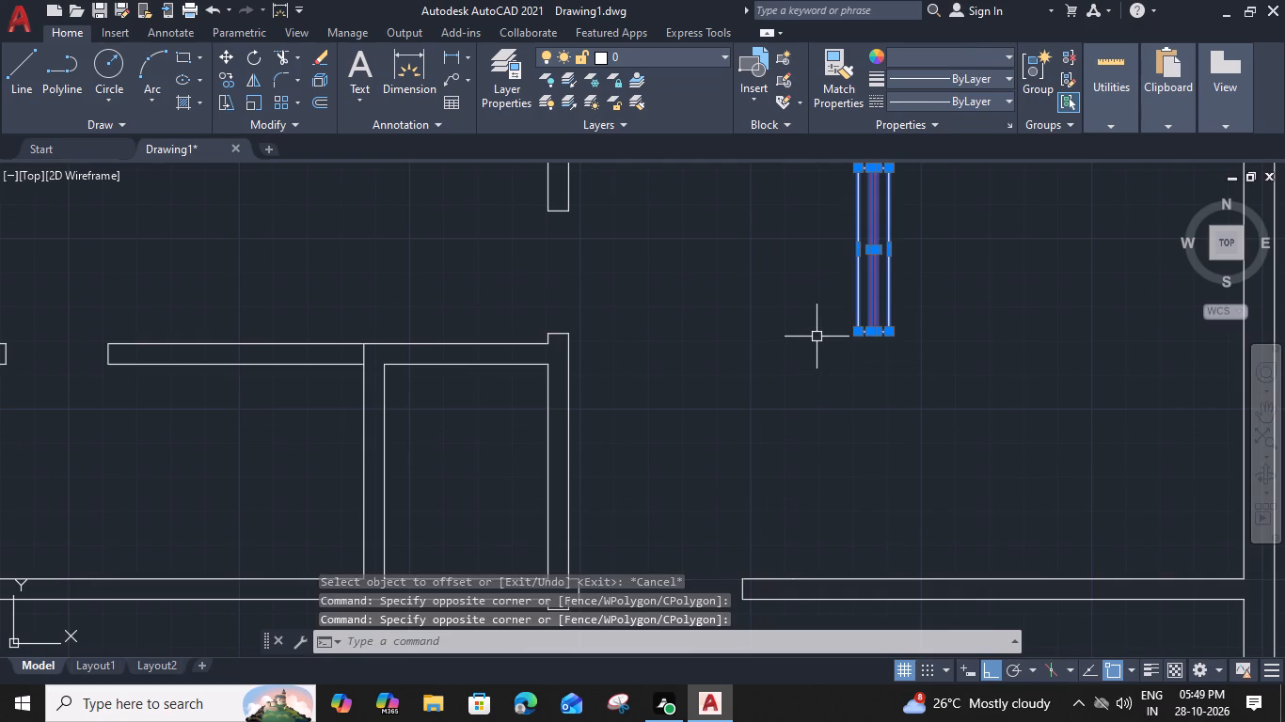
type("G")
key("space")
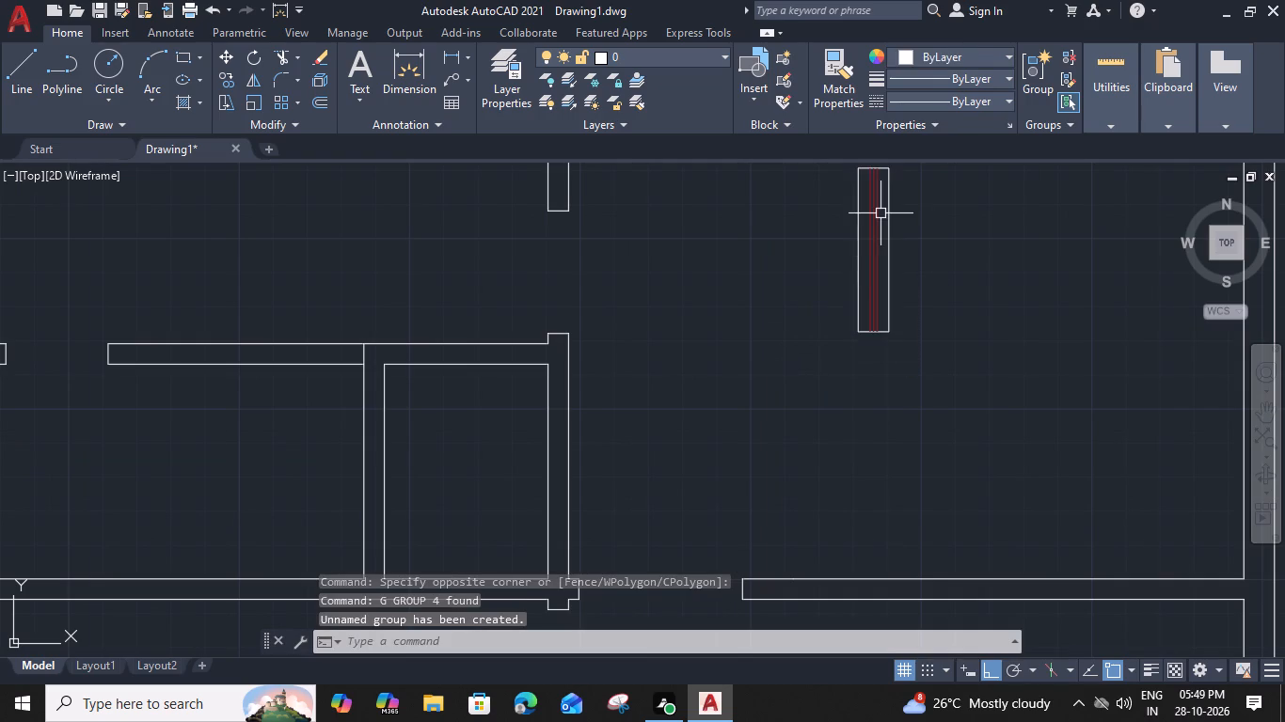
Move the window group by its right-edge midpoint into the right exterior wall of the small room above.
left_click(858, 252)
type("M")
key("space")
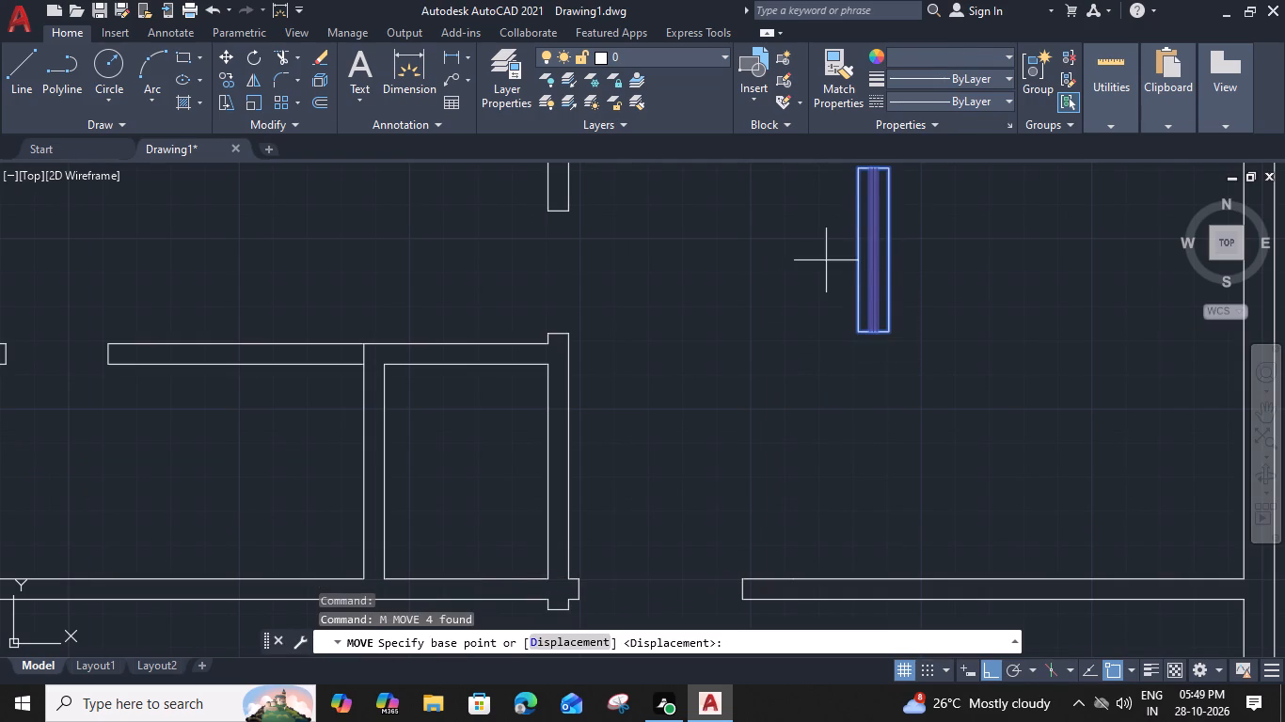
left_click(890, 250)
scroll(890, 248, "down", 2)
middle_click_drag(948, 228, 935, 226)
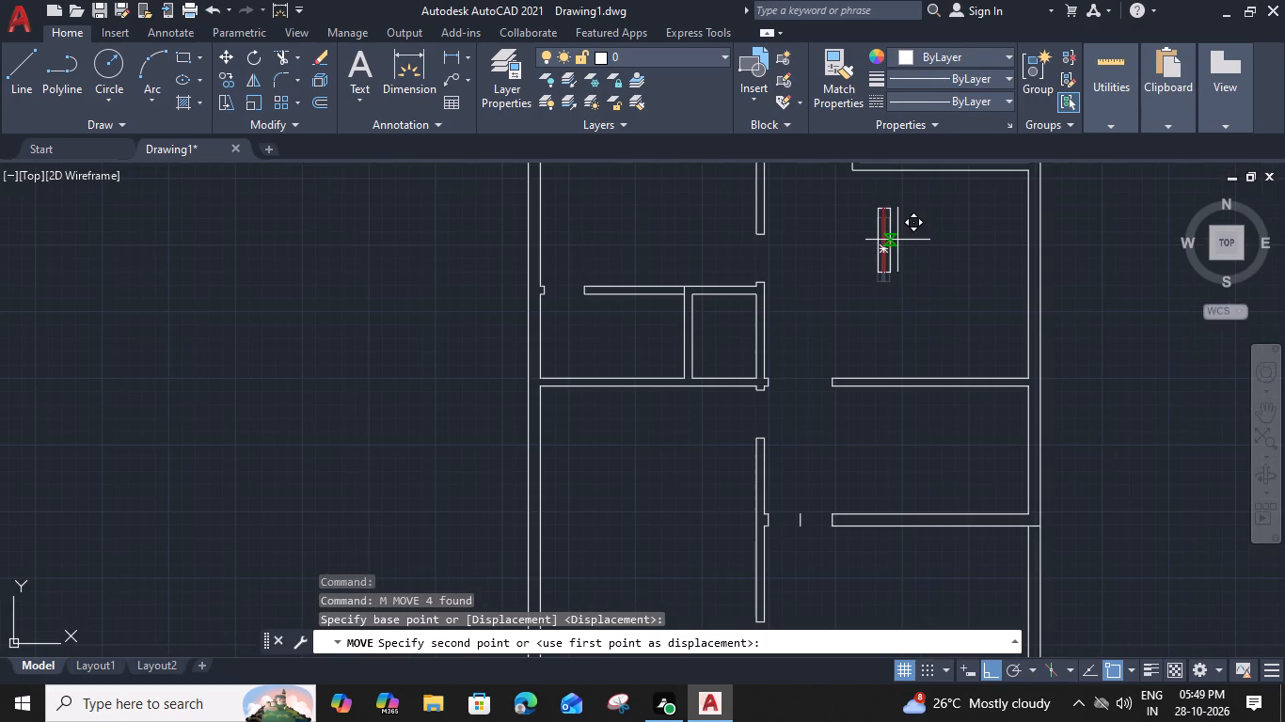
middle_click_drag(935, 226, 817, 356)
middle_click_drag(909, 198, 859, 299)
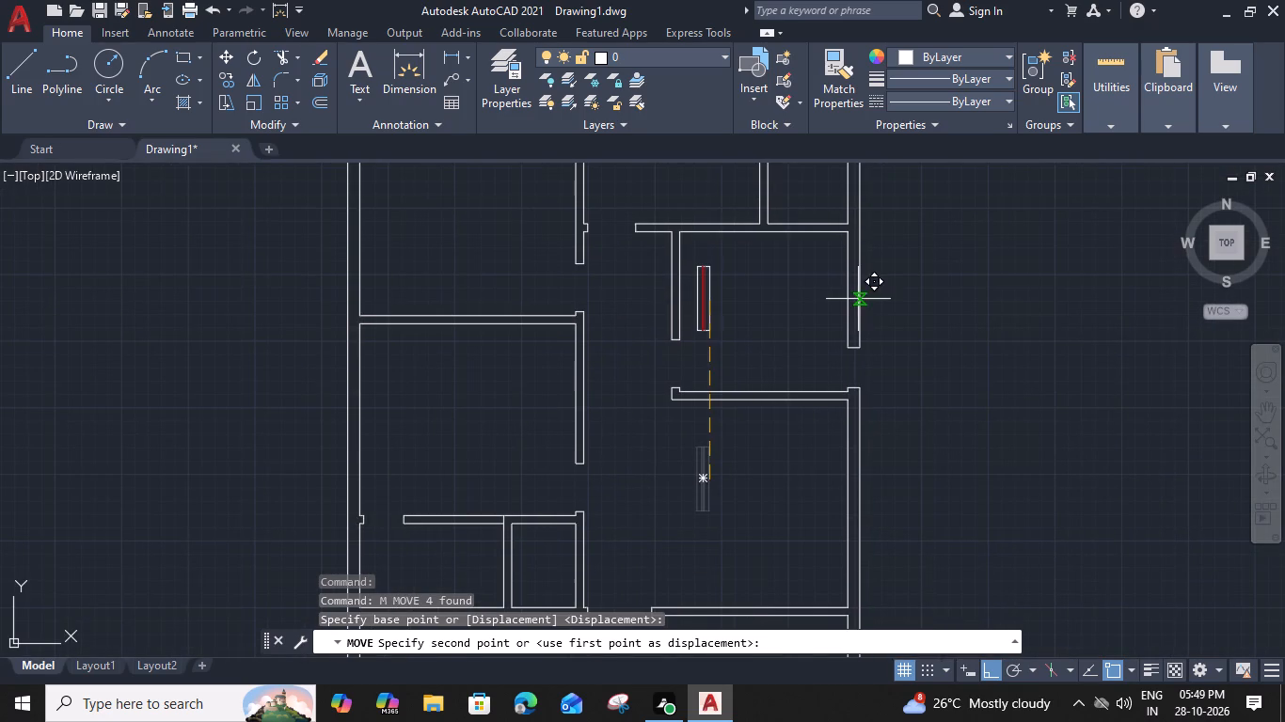
left_click(862, 290)
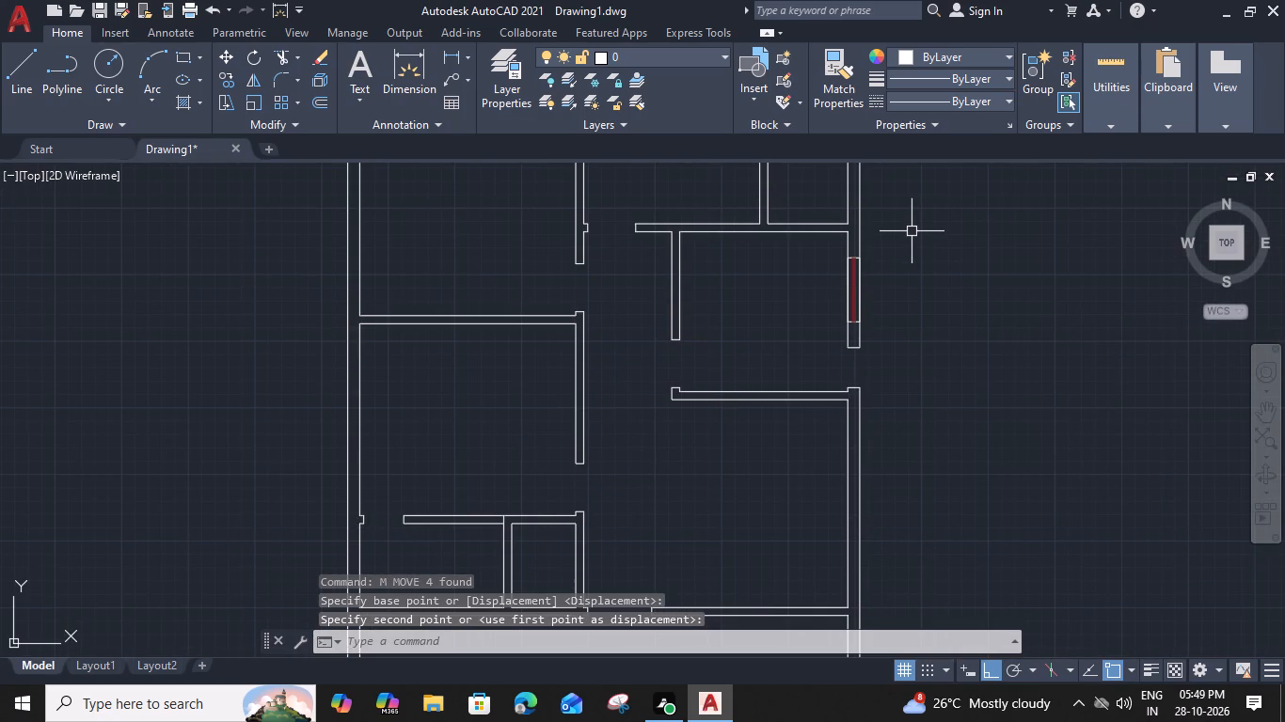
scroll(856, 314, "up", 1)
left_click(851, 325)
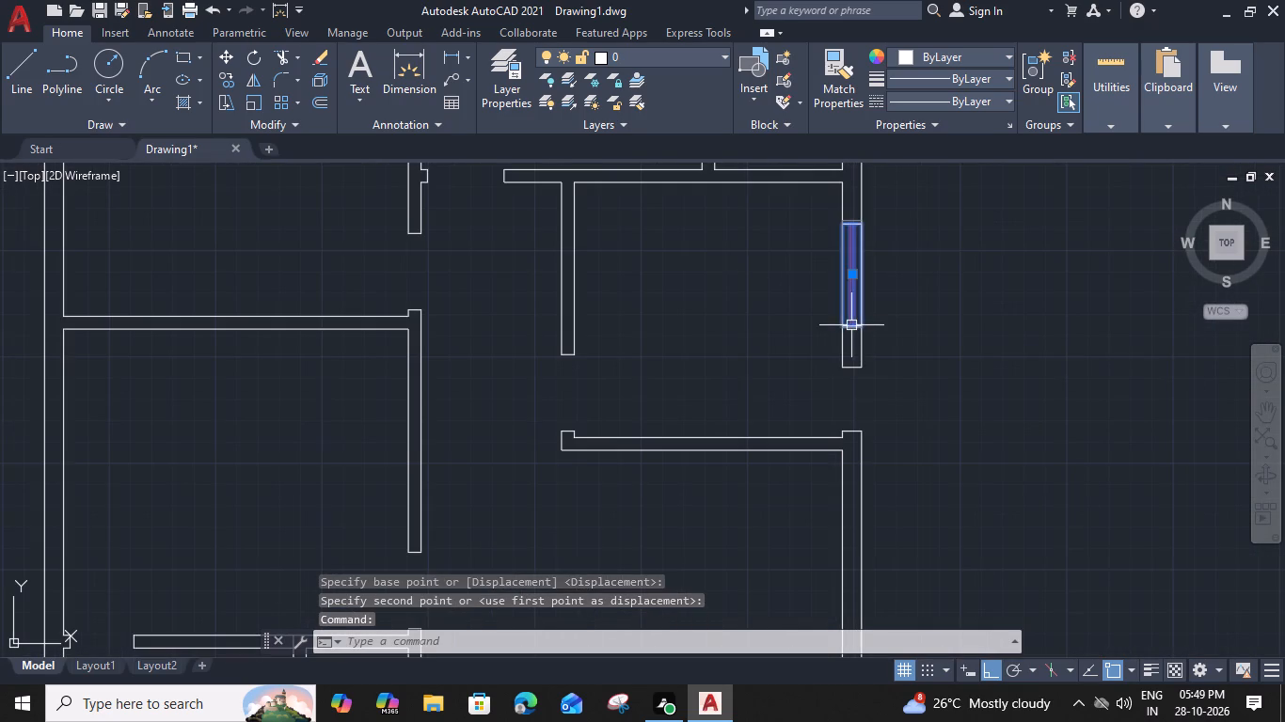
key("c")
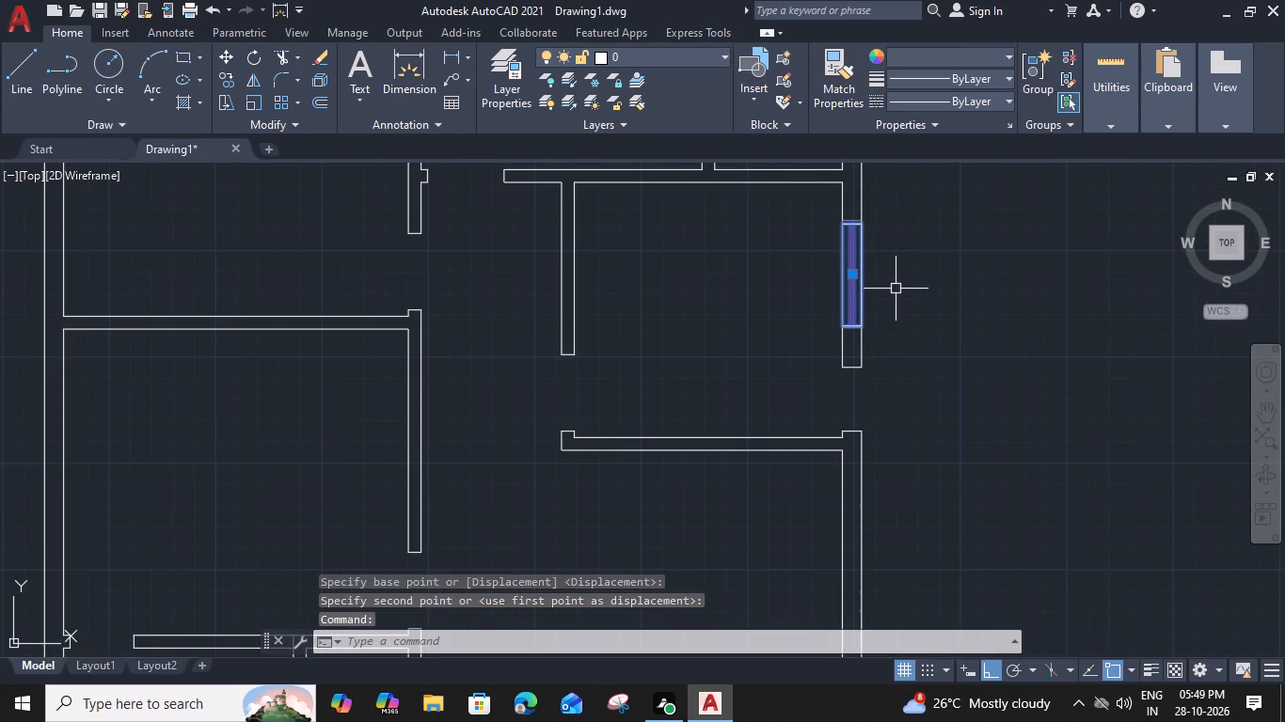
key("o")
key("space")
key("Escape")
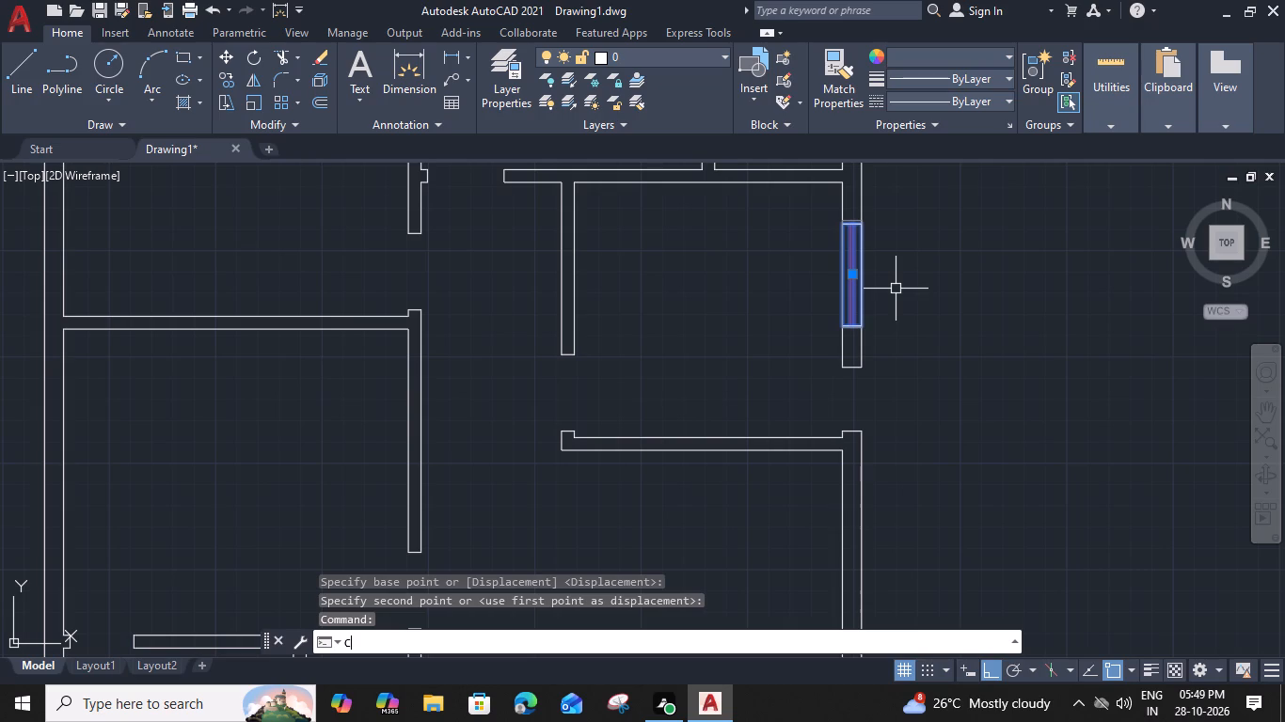
Copy the window group down the right exterior wall to the middle of the room below.
left_click(848, 287)
key("c")
type("O")
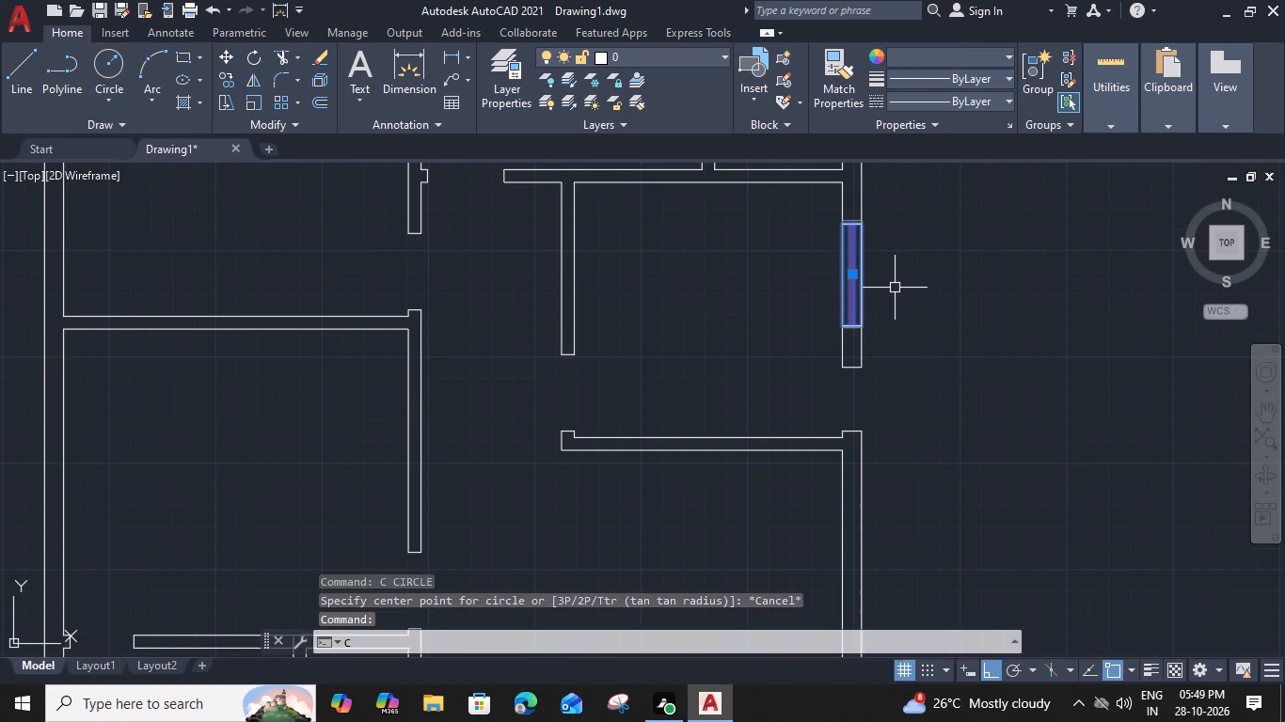
key("space")
left_click(865, 277)
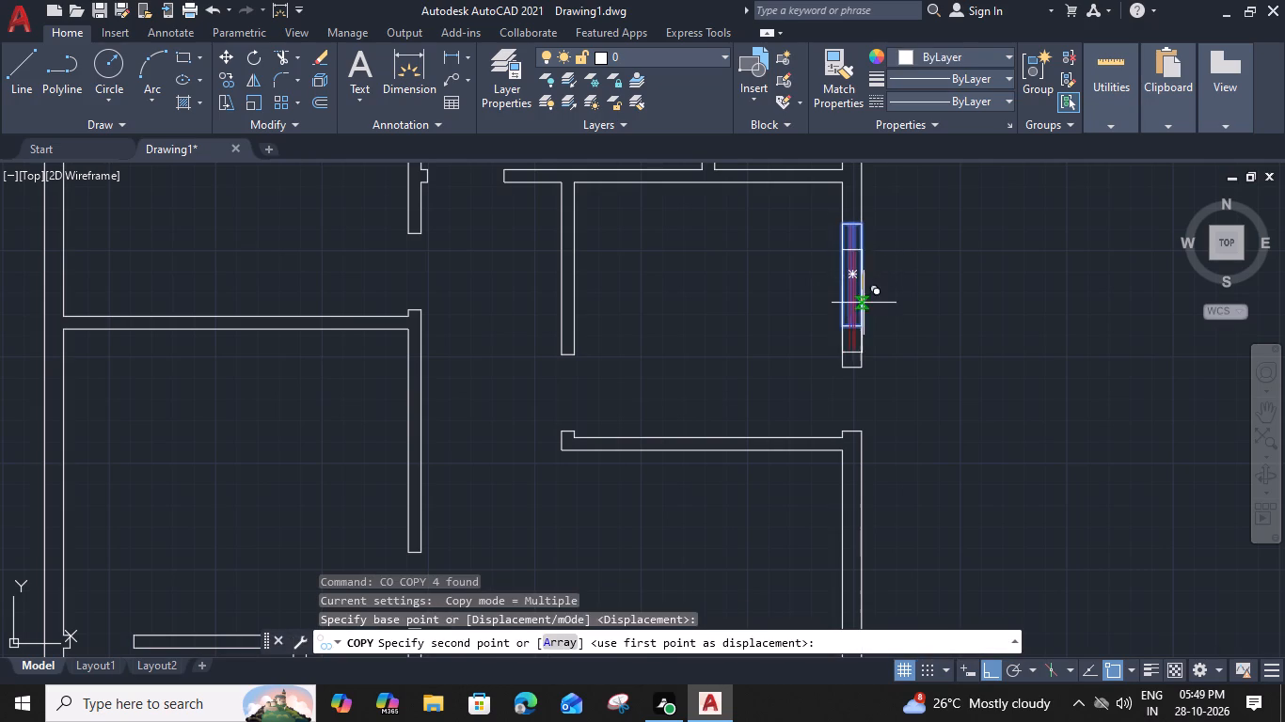
middle_click_drag(865, 348, 846, 133)
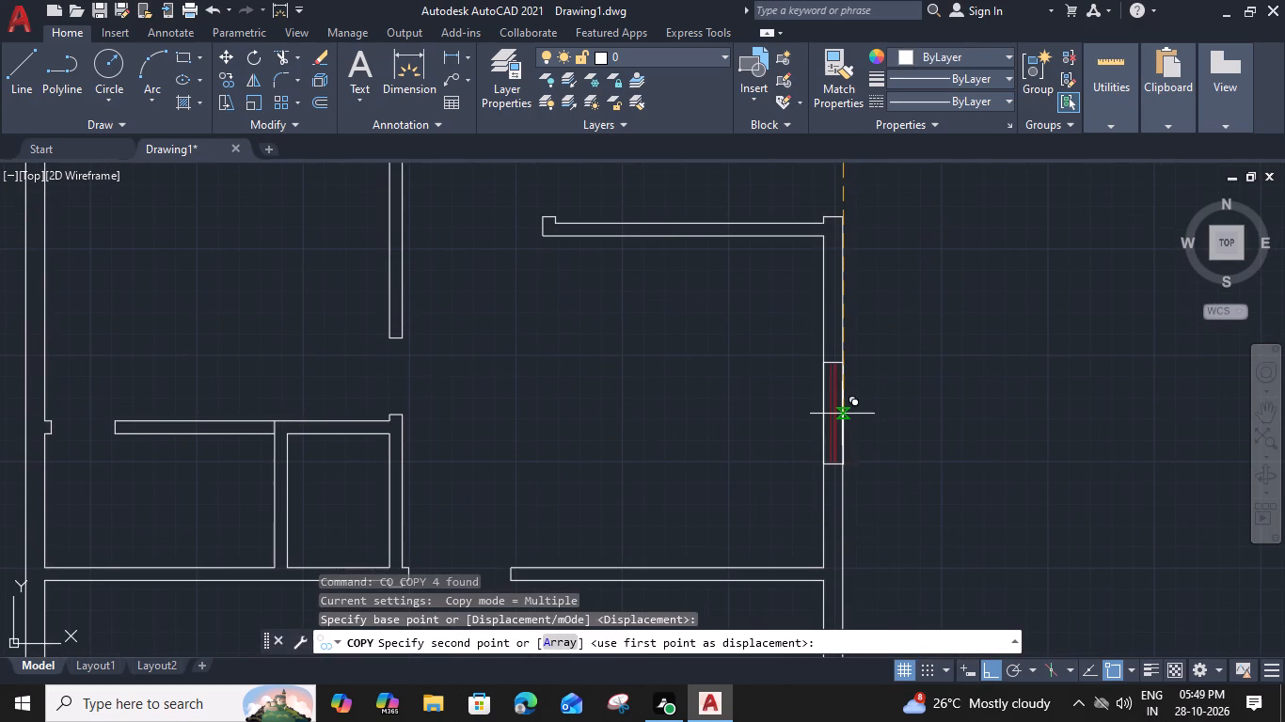
left_click(842, 415)
key("Escape")
Ungroup the copied window in the lower room's right exterior wall.
left_click(833, 362)
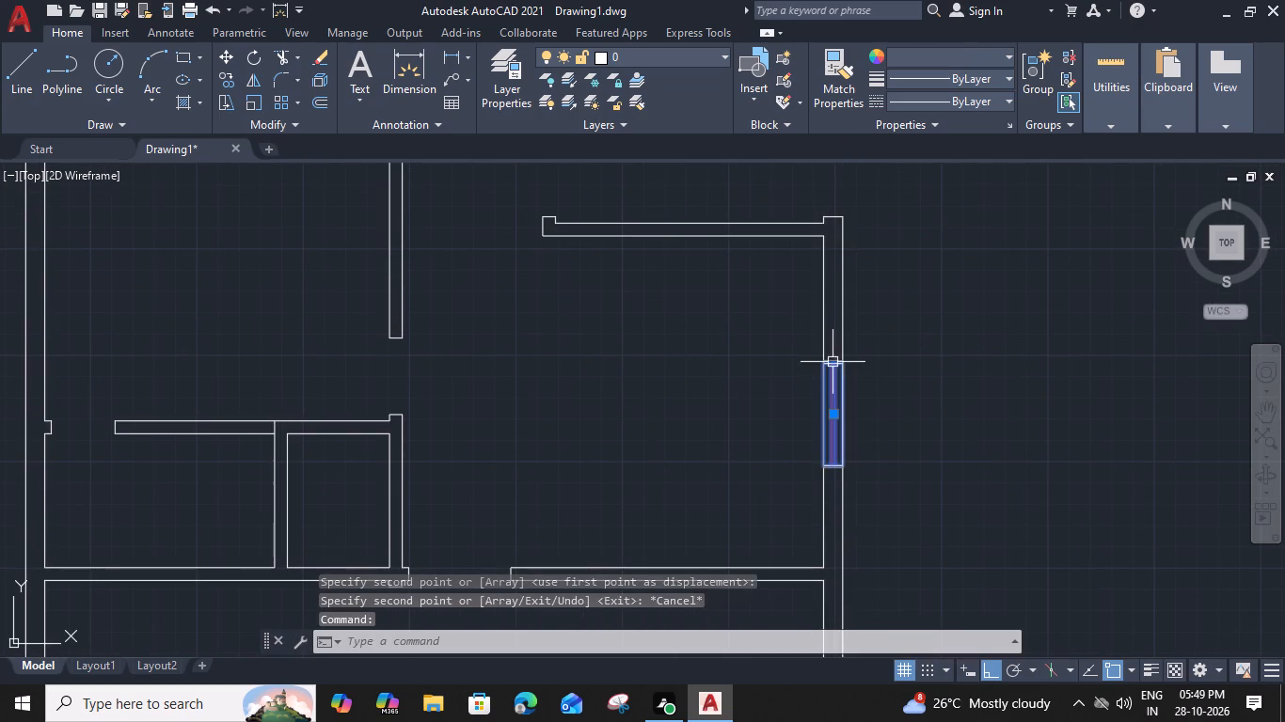
key("u")
key("n")
type("G")
key("space")
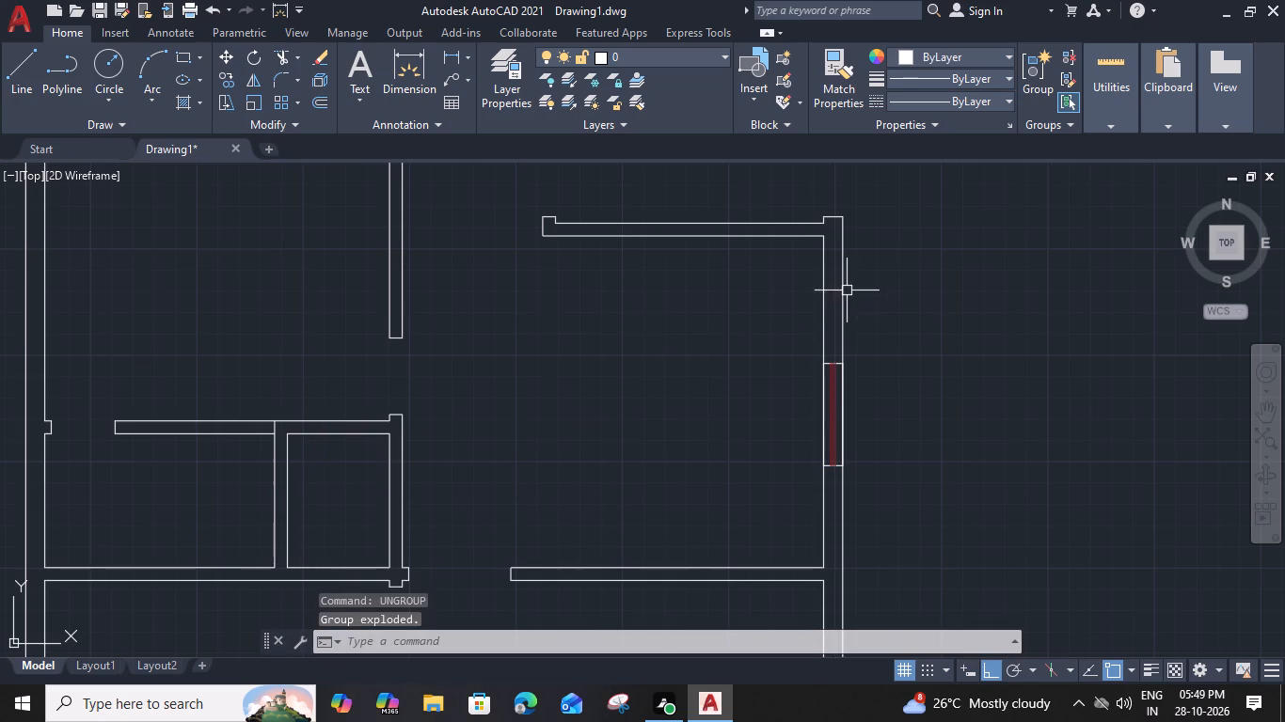
Lengthen the ungrouped window rectangle in the right exterior wall by stretching its upper and lower edges outward 1' each.
scroll(831, 363, "up", 3)
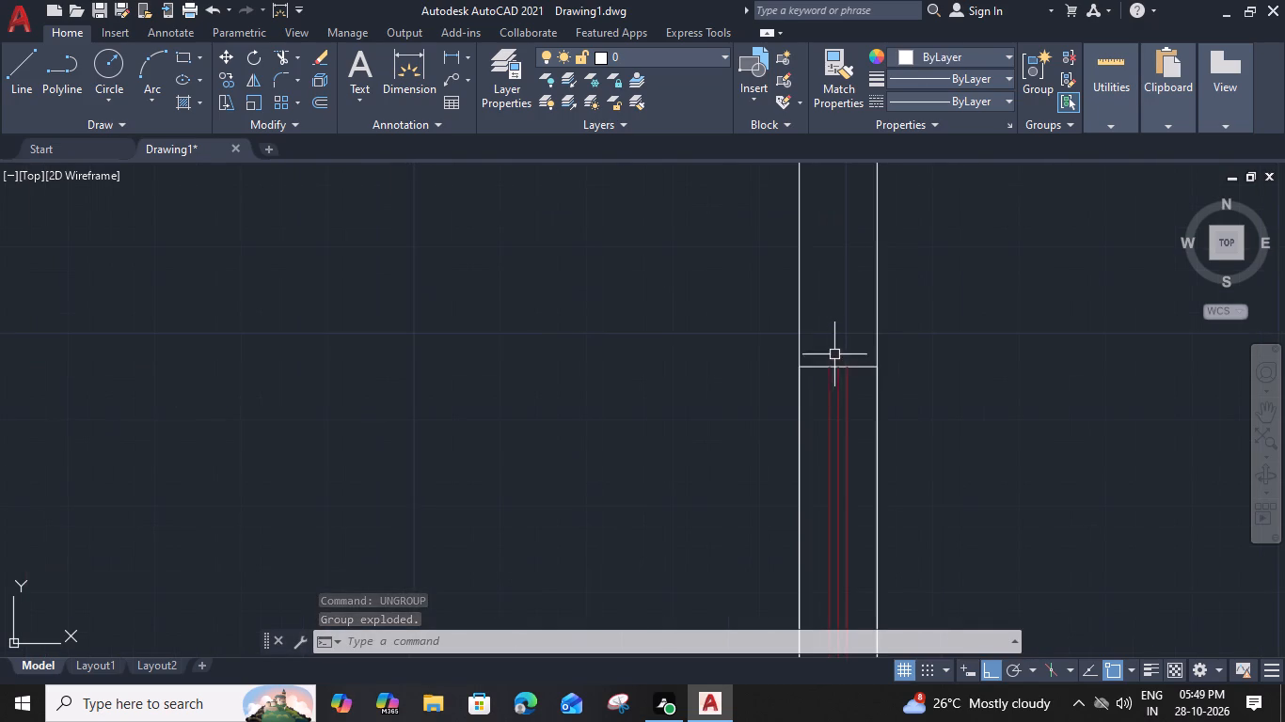
left_click(815, 365)
left_click(835, 366)
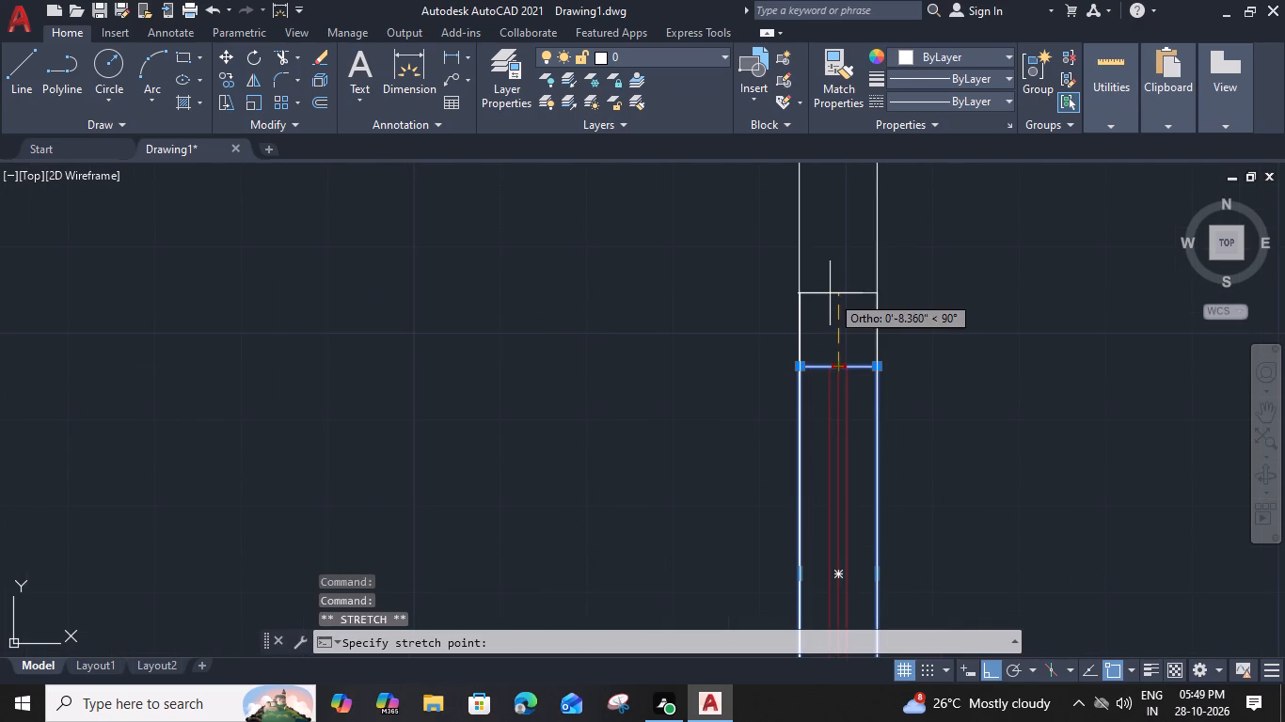
type("1'")
key("space")
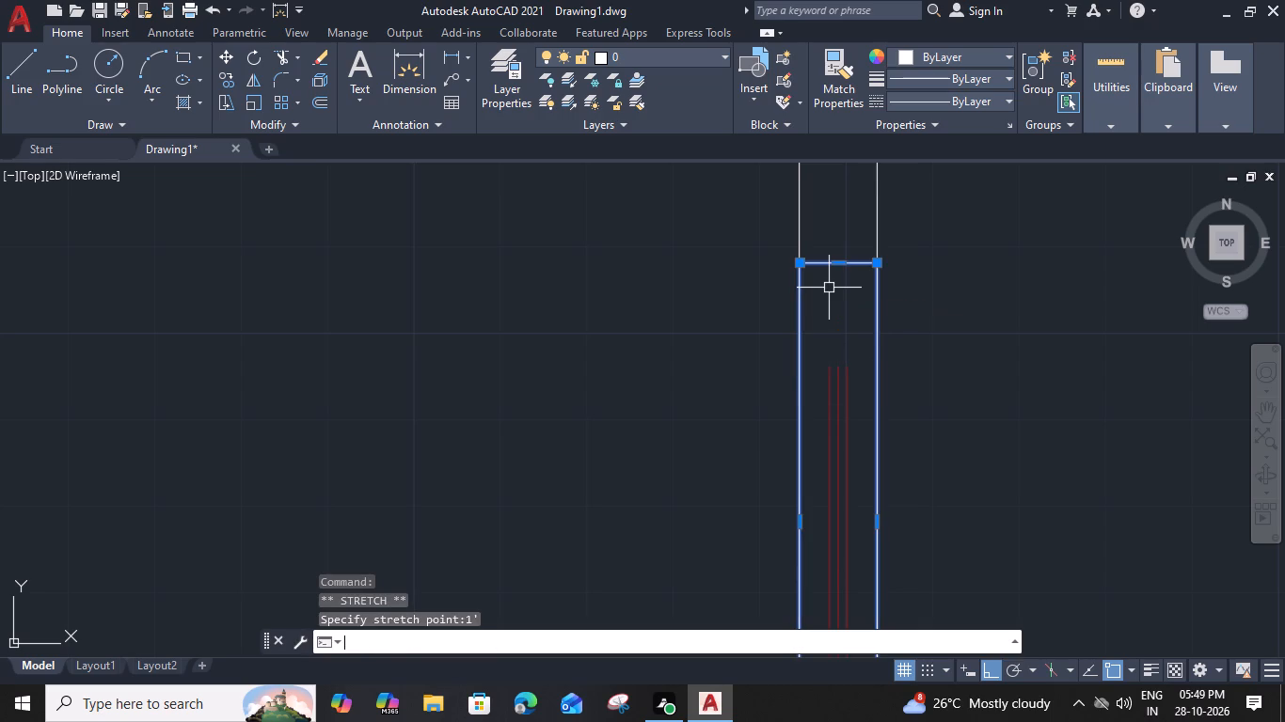
scroll(830, 296, "down", 2)
middle_click_drag(857, 394, 838, 229)
scroll(817, 336, "up", 2)
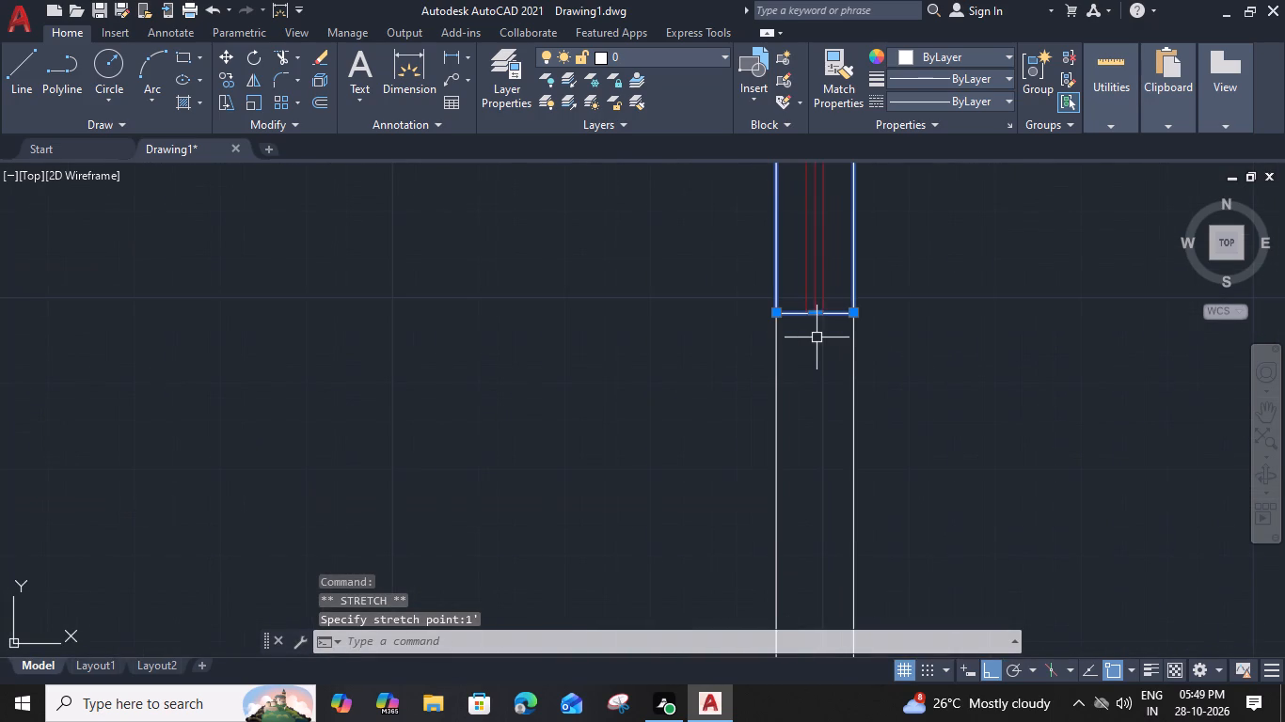
left_click(816, 310)
key("1")
type("'")
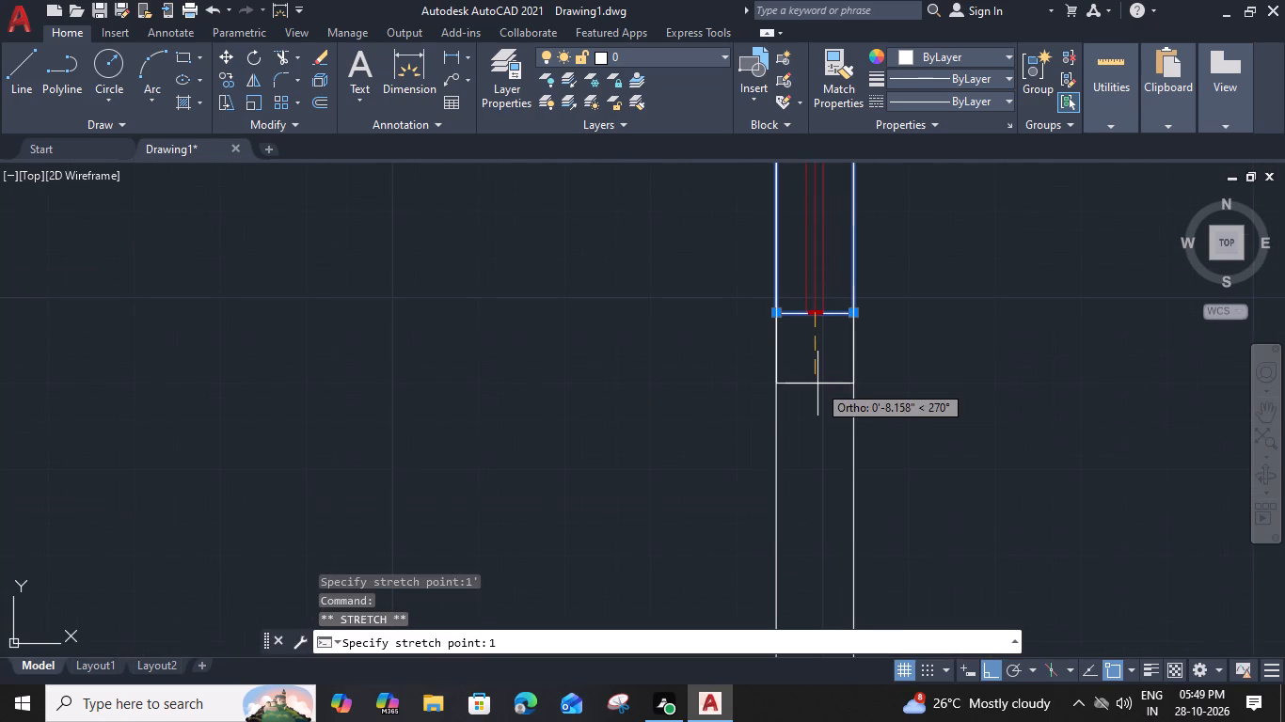
key("space")
key("Escape")
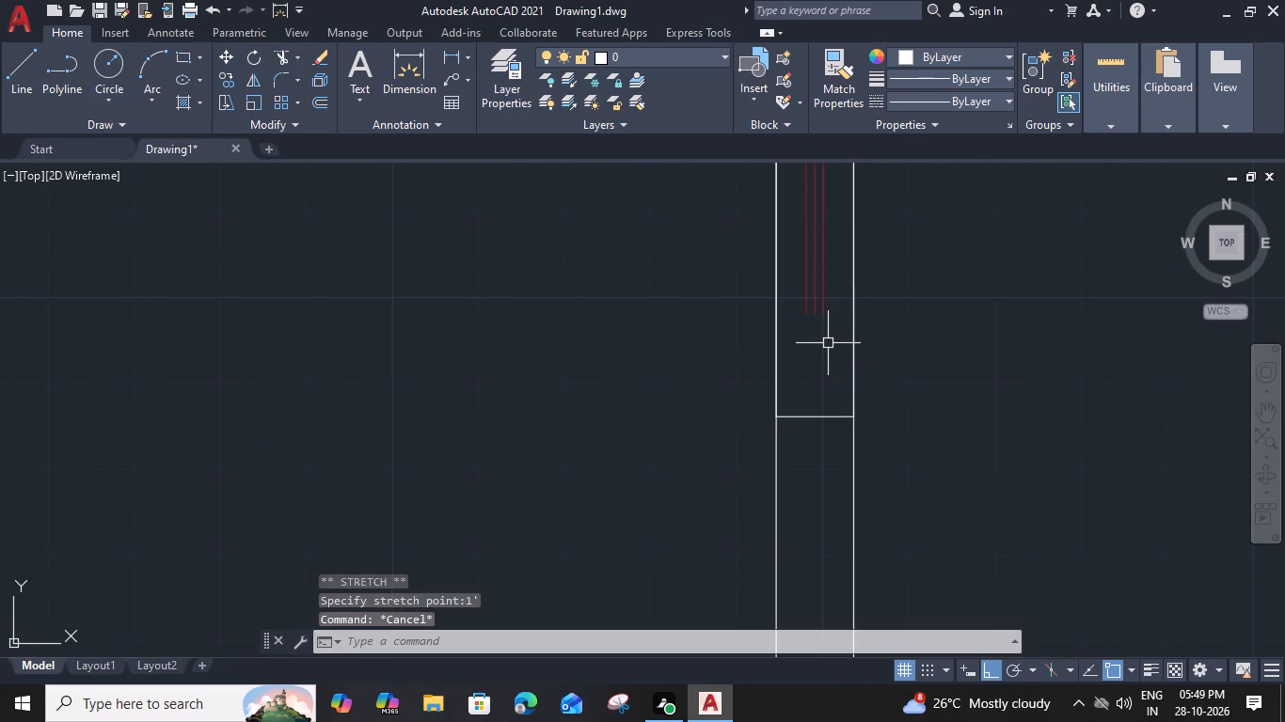
Extend the three red glazing lines to both the lower and upper edges of the lengthened window rectangle.
type("EX")
key("space")
left_click(831, 292)
left_click(796, 306)
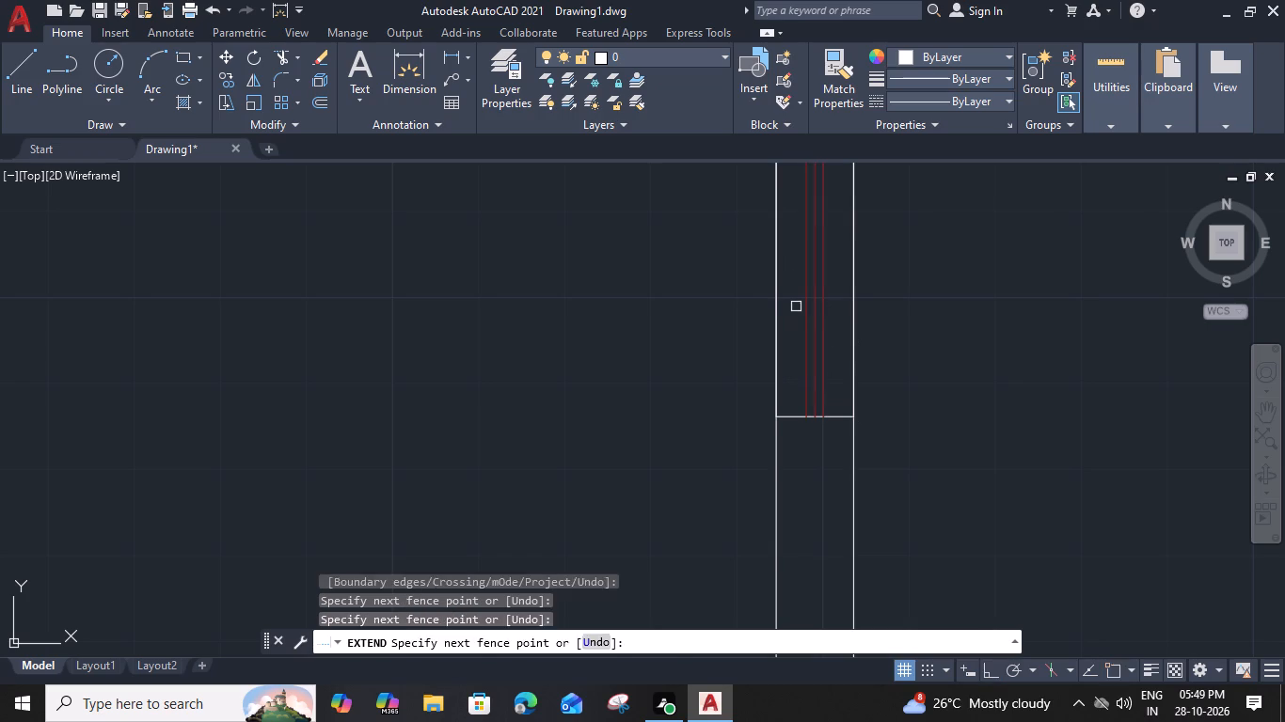
middle_click_drag(801, 299, 869, 692)
left_click(903, 304)
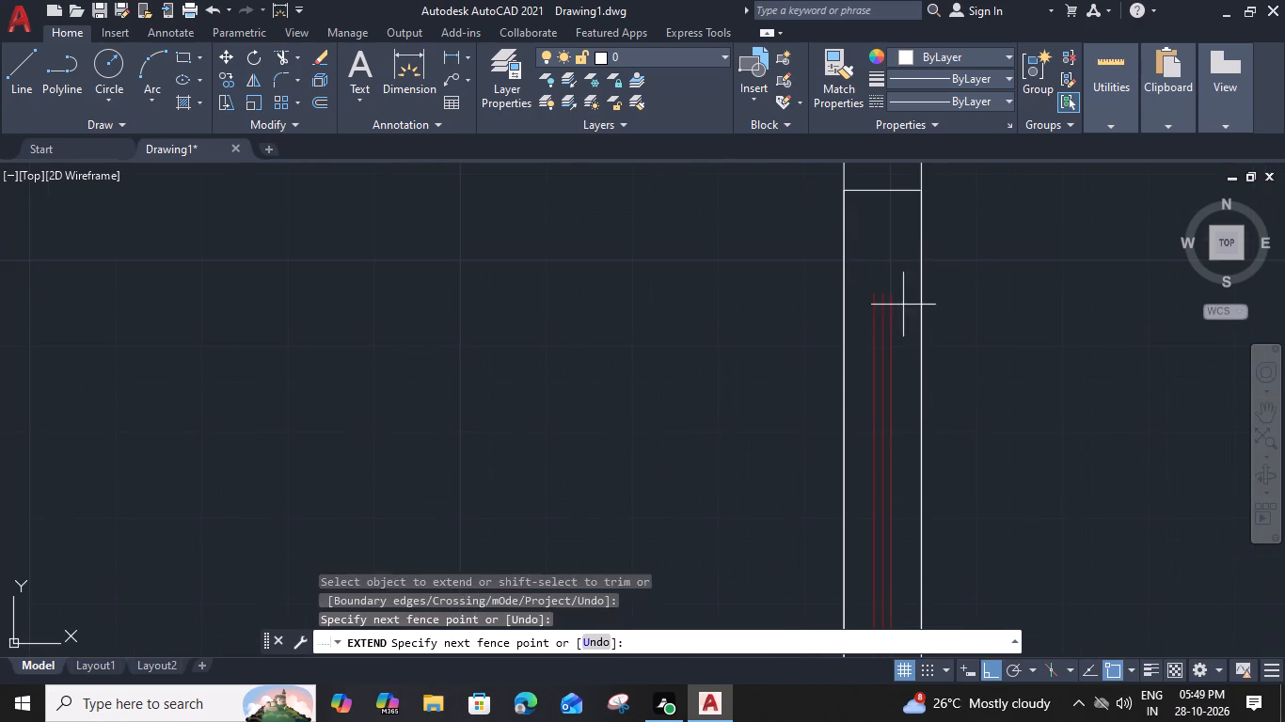
left_click(853, 314)
key("Escape")
Group the lengthened window rectangle with its three red glazing lines.
left_click(903, 174)
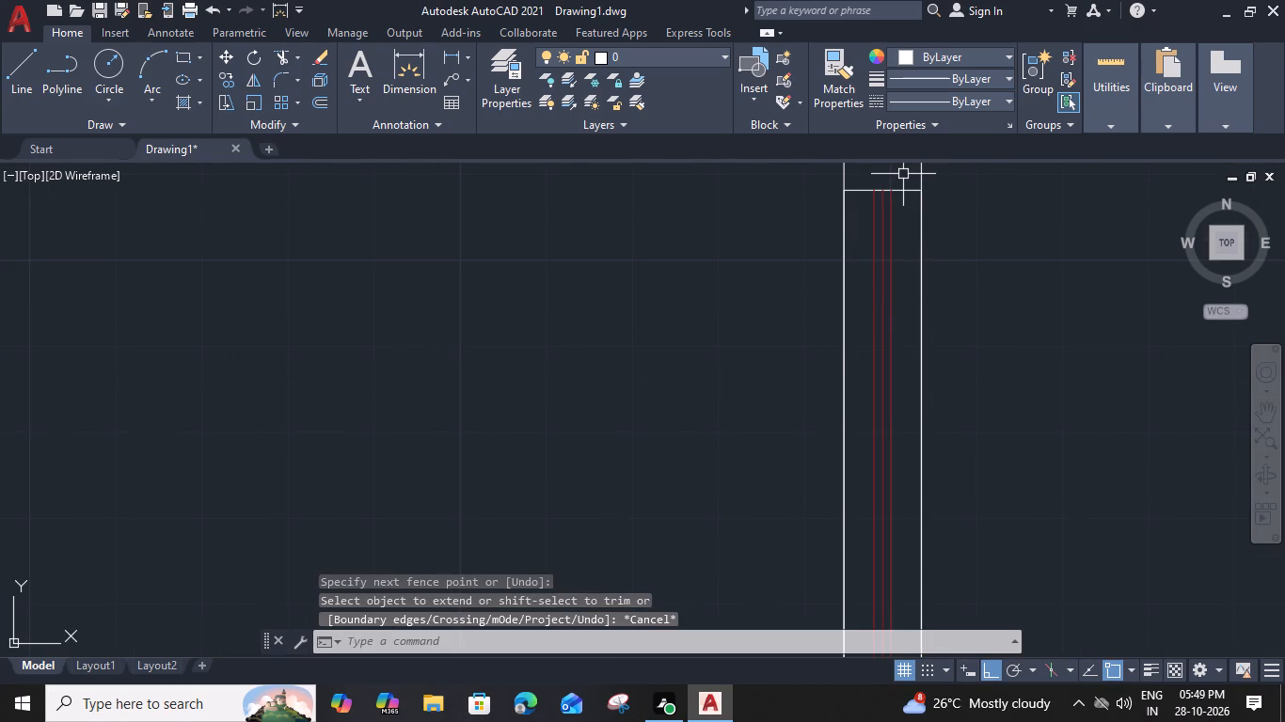
left_click(849, 235)
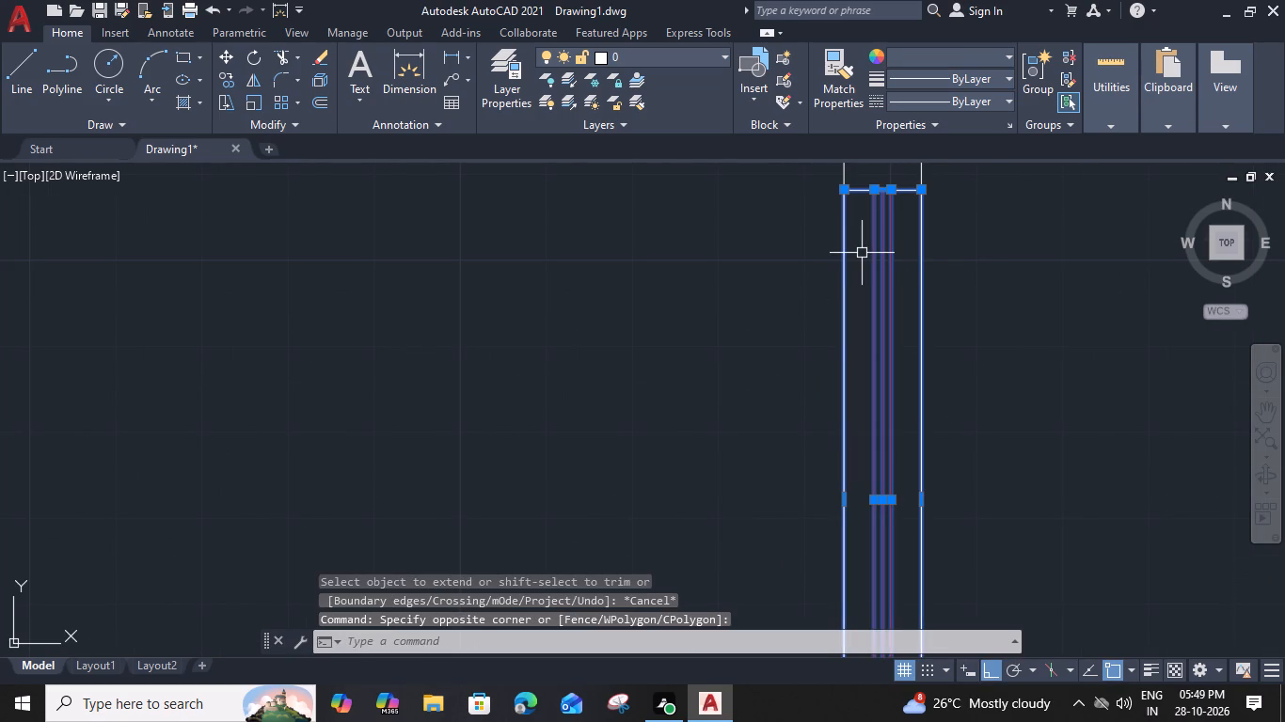
type("G")
key("space")
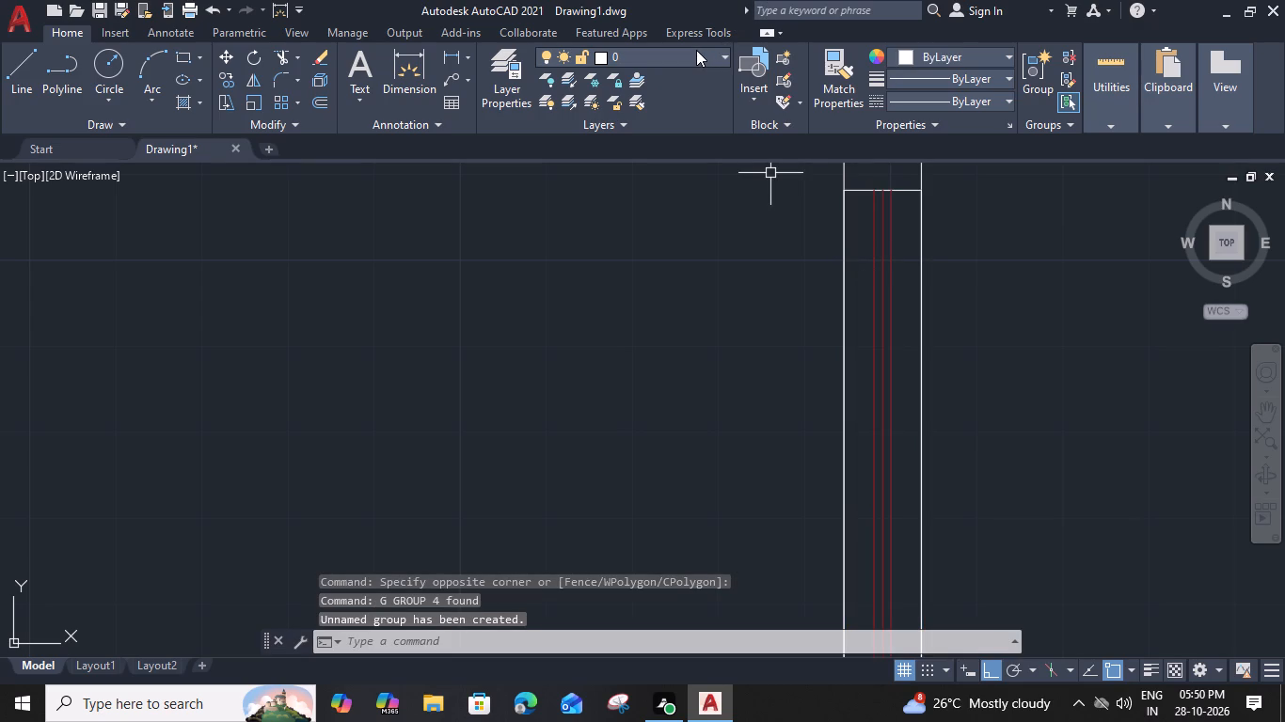
Offset the inner line of the right exterior wall 4' into the small room below the lengthened window's room.
scroll(728, 322, "down", 2)
middle_click_drag(727, 345, 845, 432)
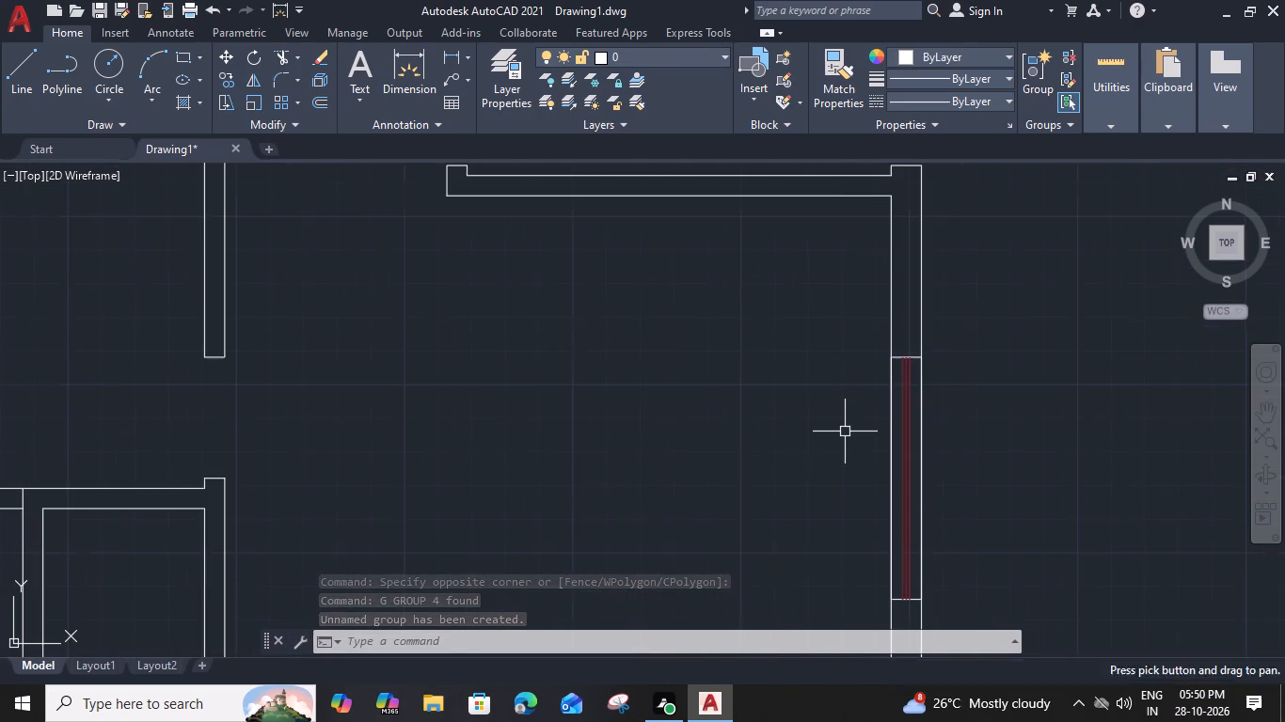
scroll(704, 419, "down", 2)
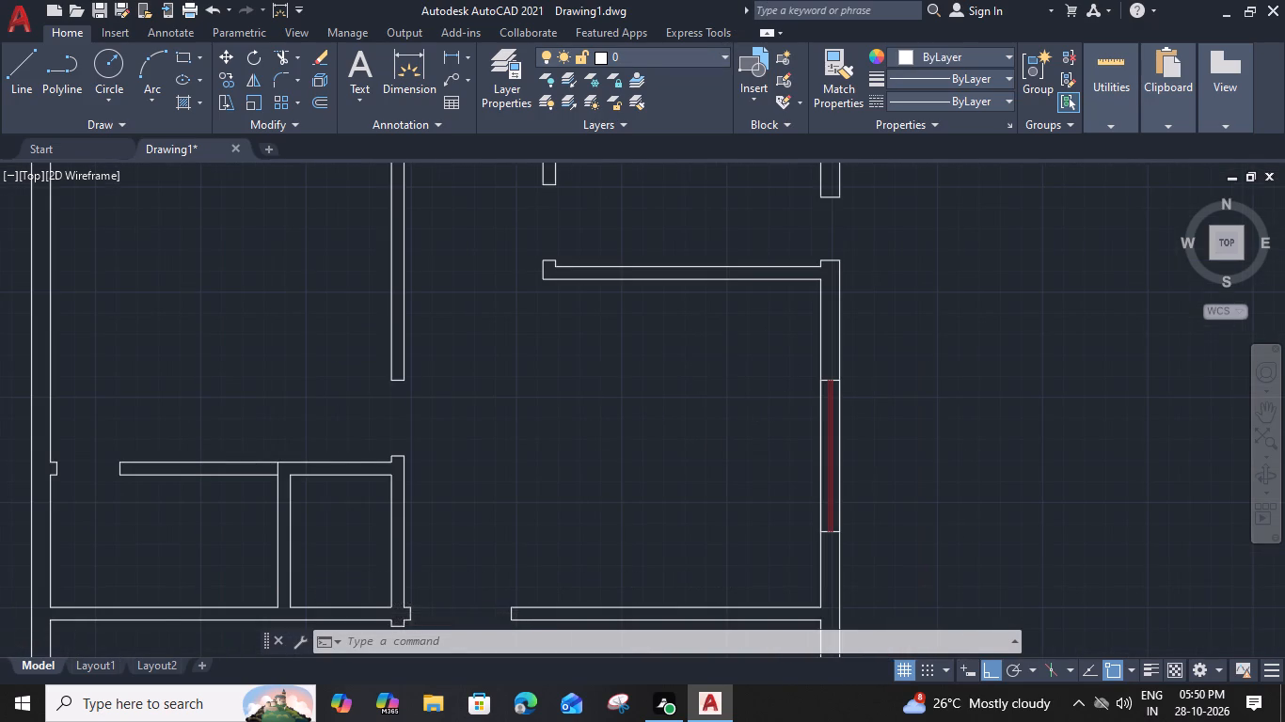
middle_click_drag(701, 357, 955, 318)
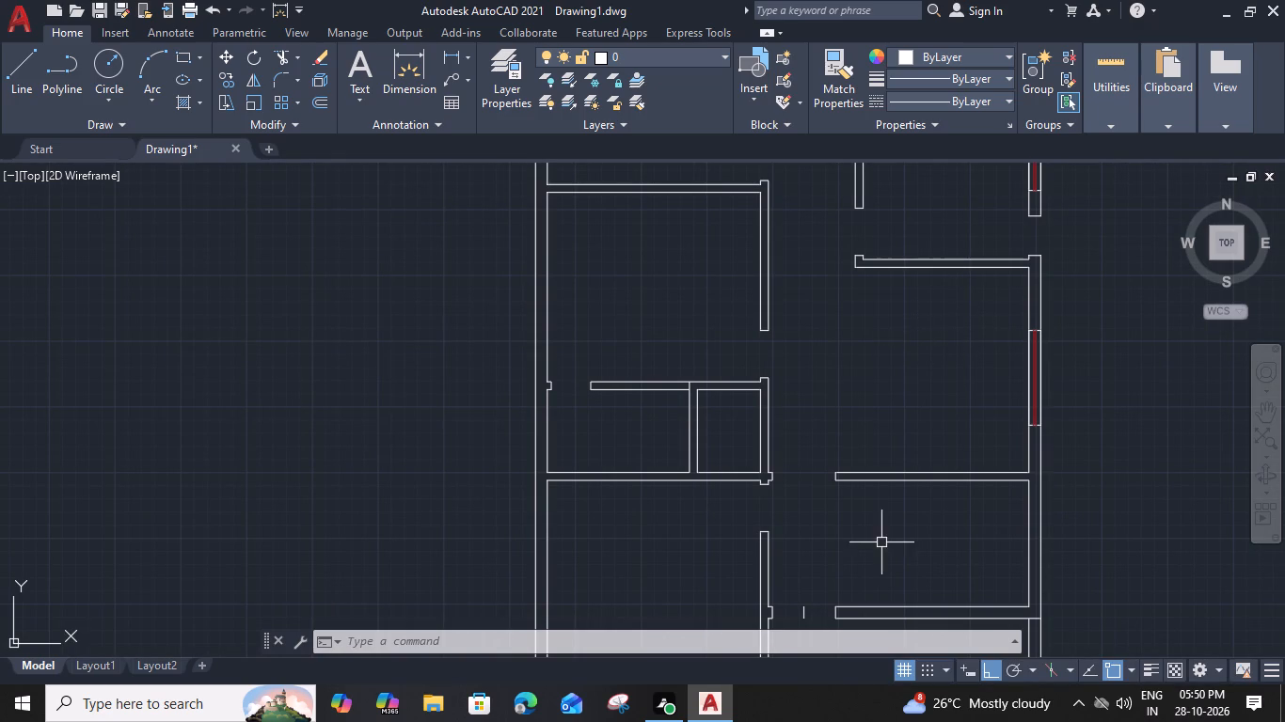
middle_click_drag(893, 520, 829, 261)
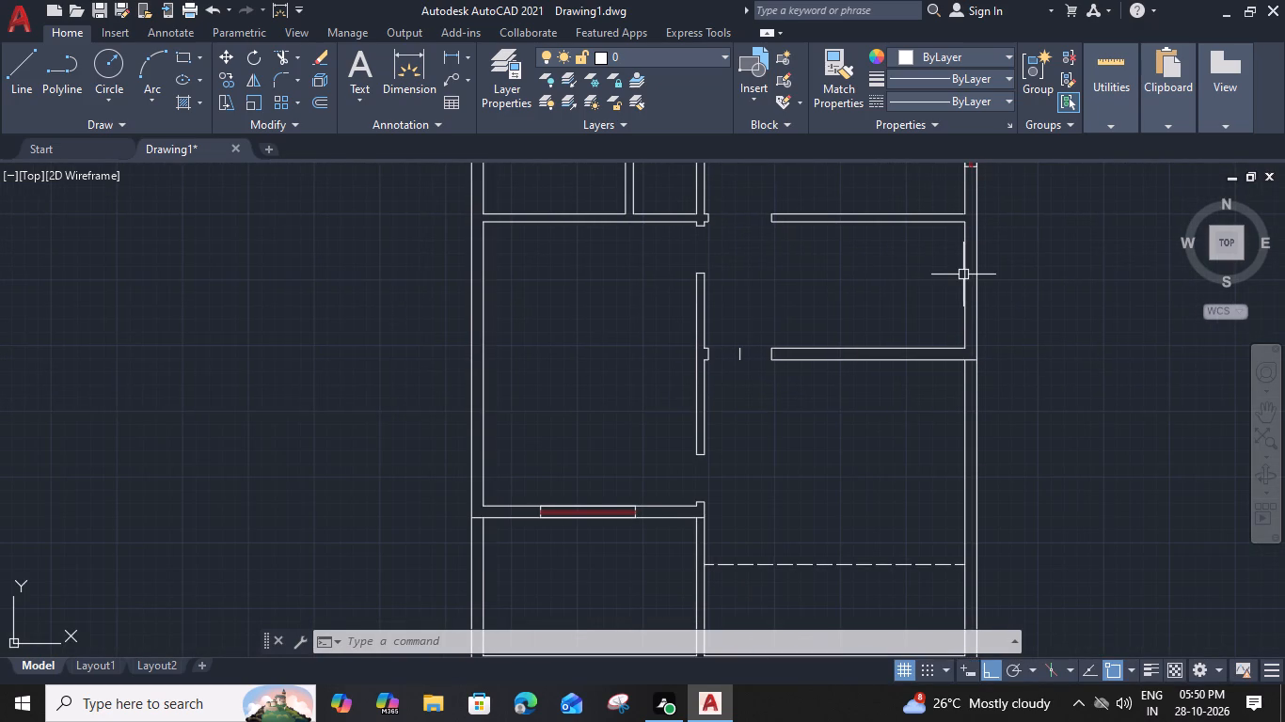
left_click(964, 275)
key("o")
key("space")
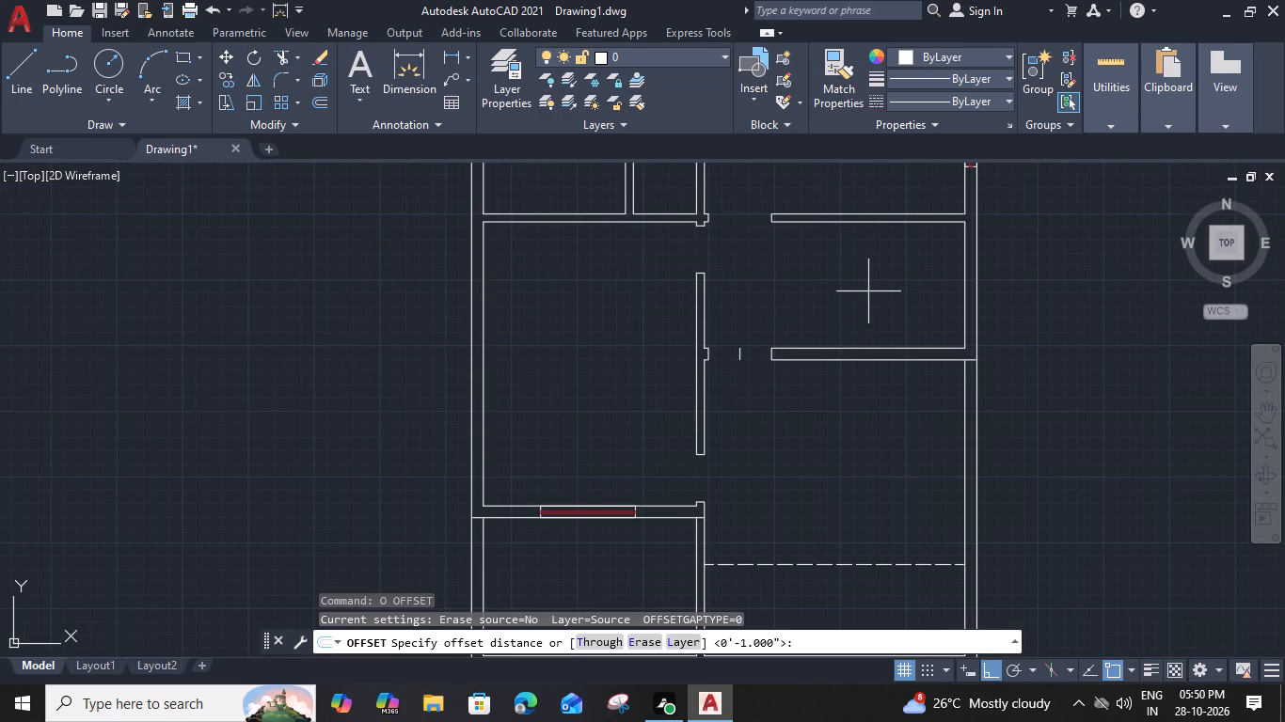
type("4'")
key("space")
left_click(849, 292)
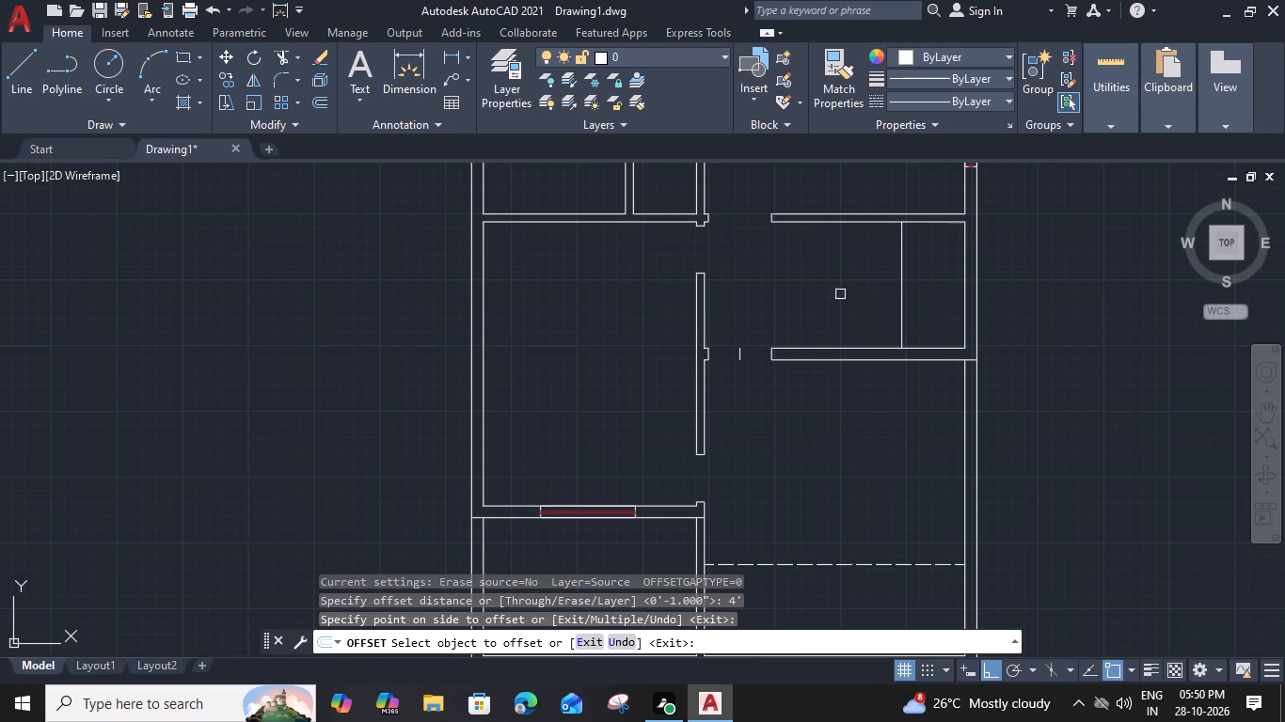
key("Escape")
Offset the new vertical line 6" further into the small room to form a partition wall.
middle_click_drag(885, 281, 829, 312)
left_click(848, 299)
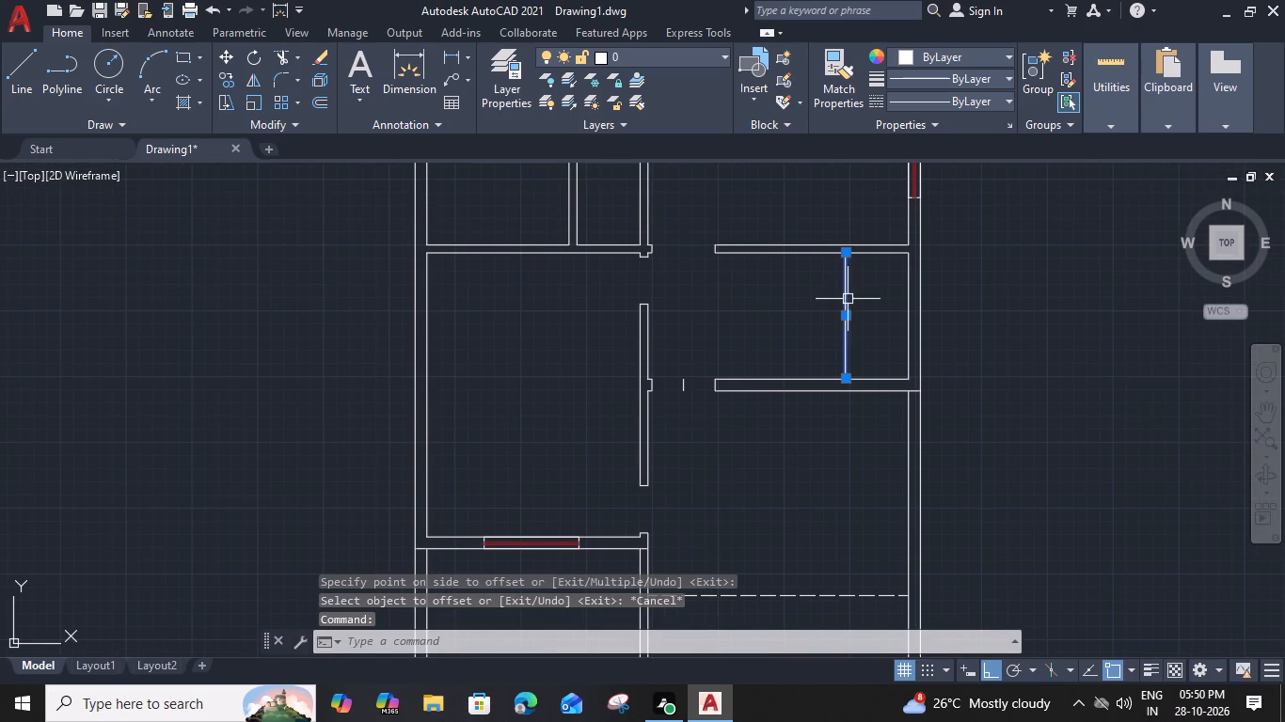
type("O")
key("space")
key("6")
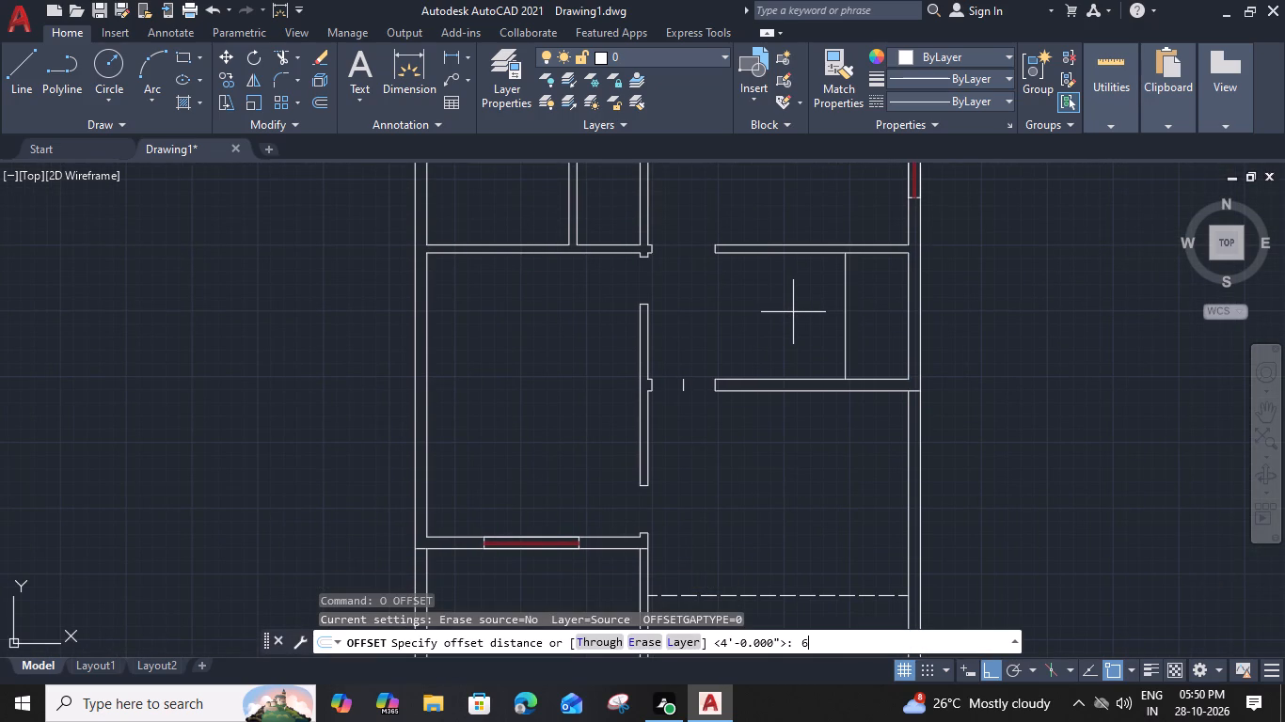
key("shift+quotedbl")
key("Return")
left_click(786, 315)
key("Escape")
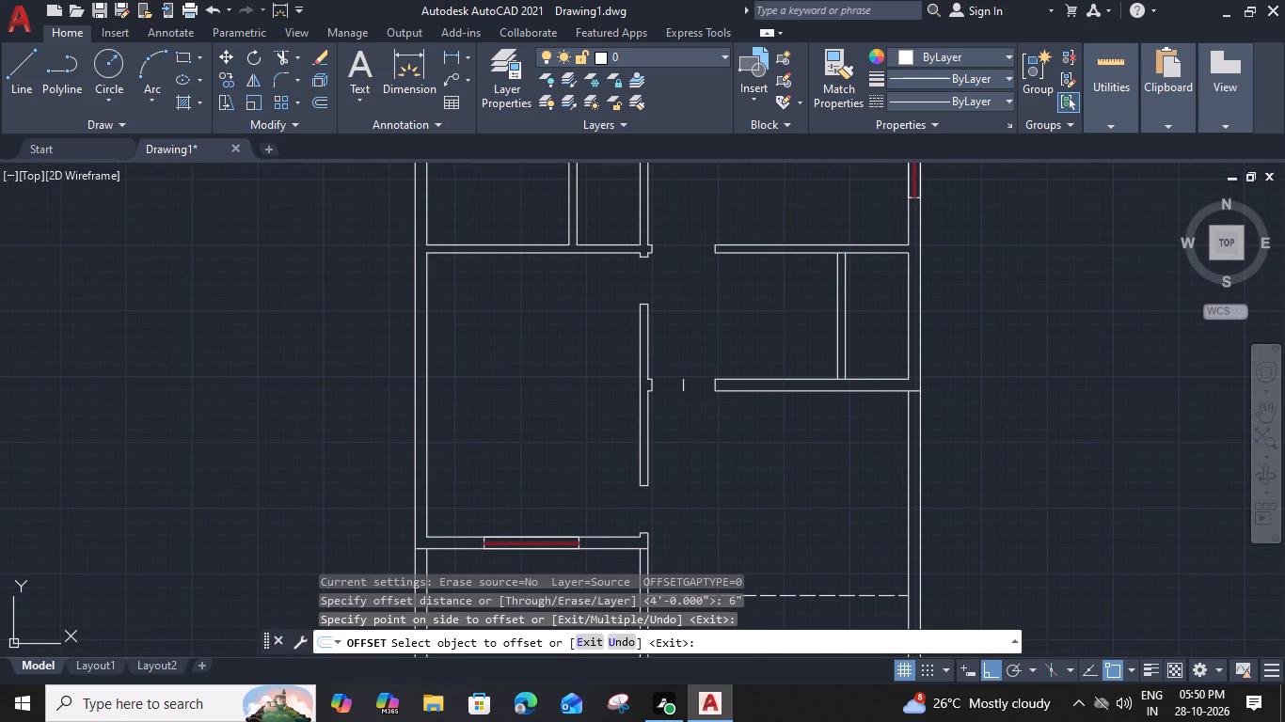
Trim the room's horizontal wall lines between the two partition lines at the upper and lower junctions.
key("t")
key("r")
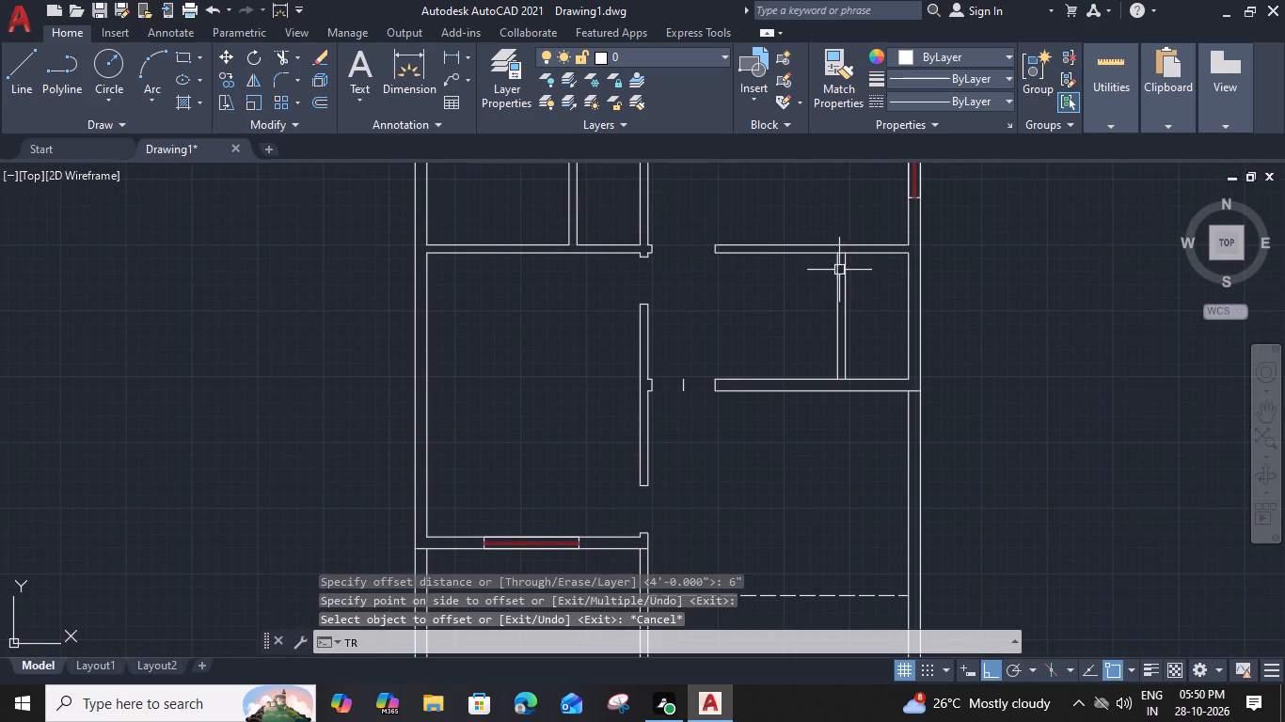
key("space")
scroll(837, 288, "up", 2)
left_click(848, 196)
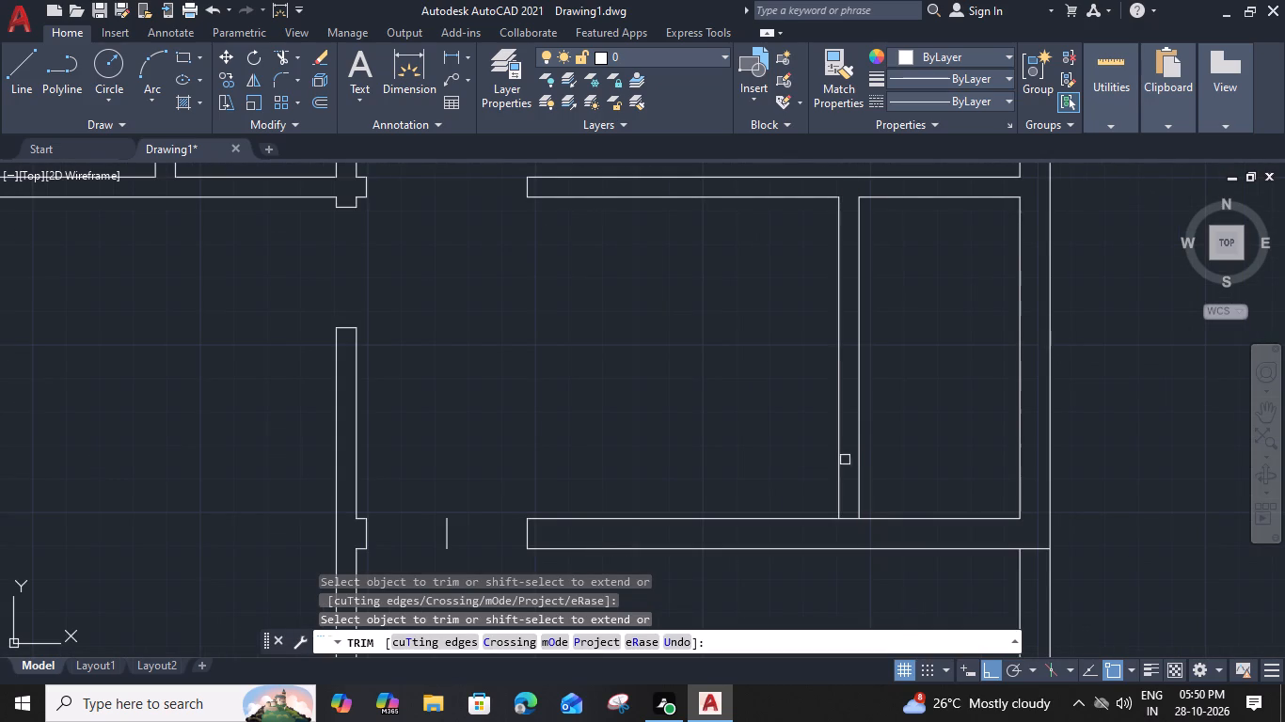
left_click(855, 517)
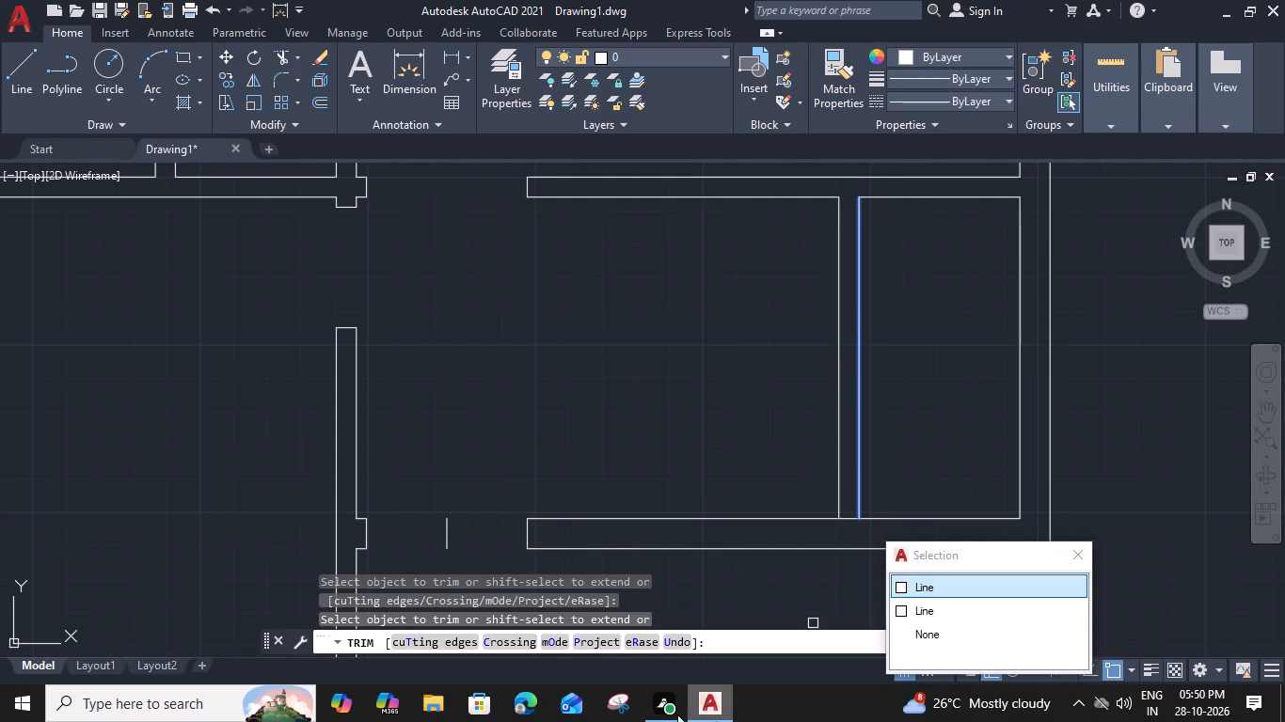
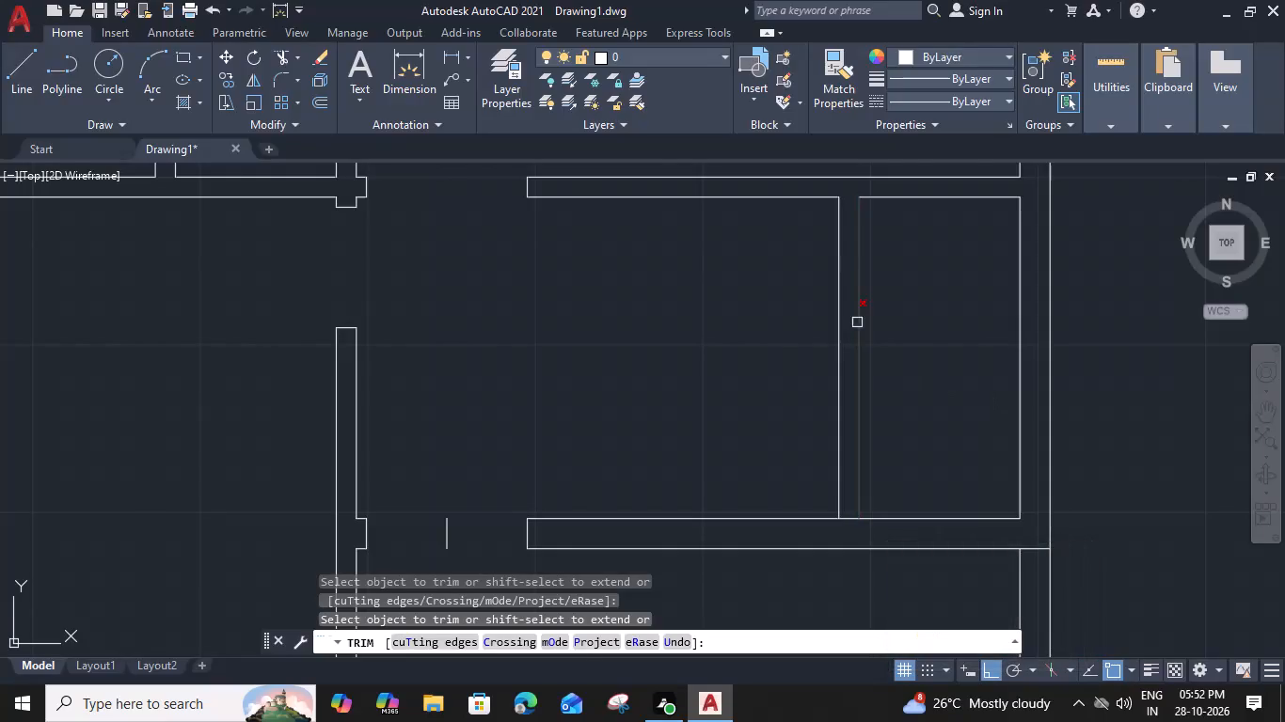
Trim the lower horizontal wall's inner line between the two partition lines to open the bottom junction.
left_click(849, 520)
key("Escape")
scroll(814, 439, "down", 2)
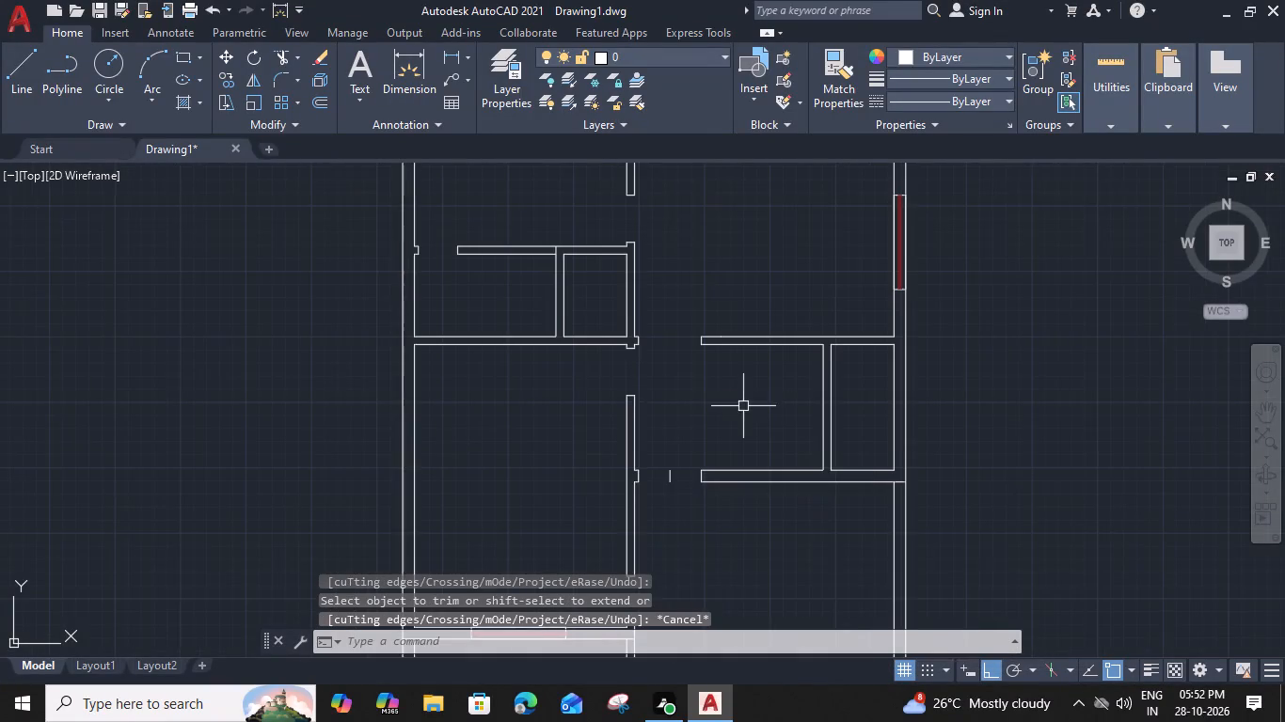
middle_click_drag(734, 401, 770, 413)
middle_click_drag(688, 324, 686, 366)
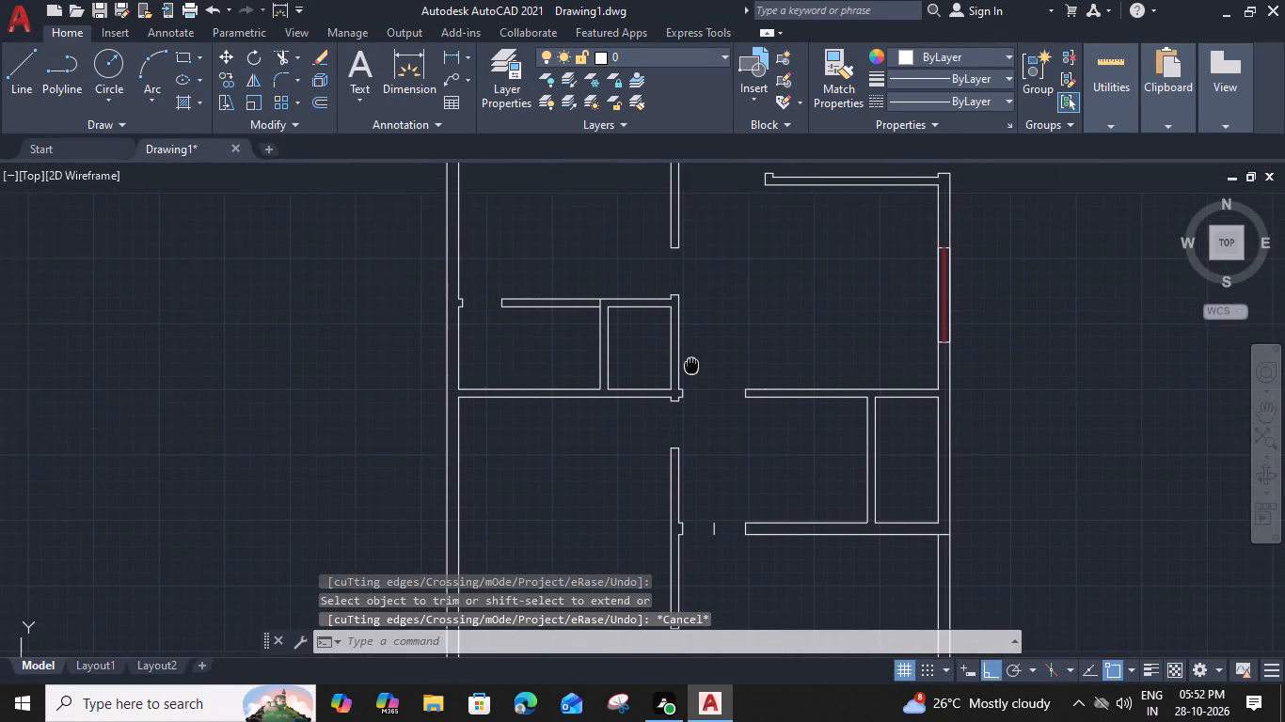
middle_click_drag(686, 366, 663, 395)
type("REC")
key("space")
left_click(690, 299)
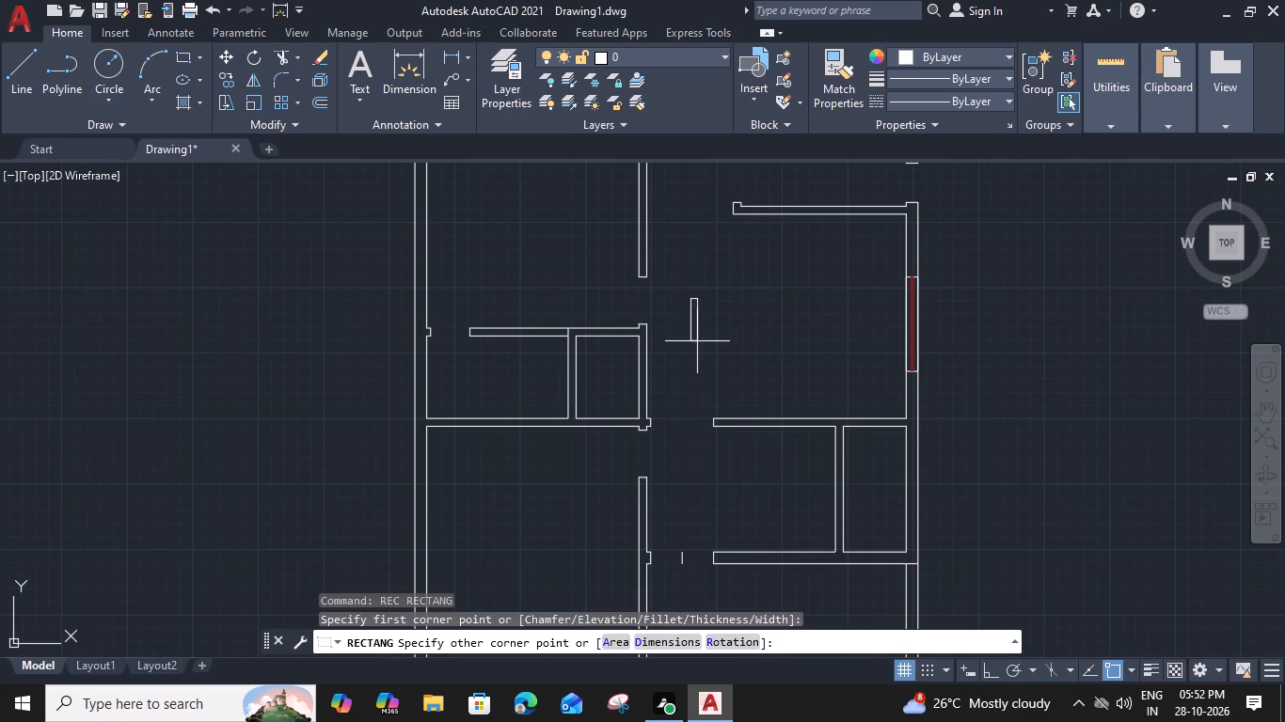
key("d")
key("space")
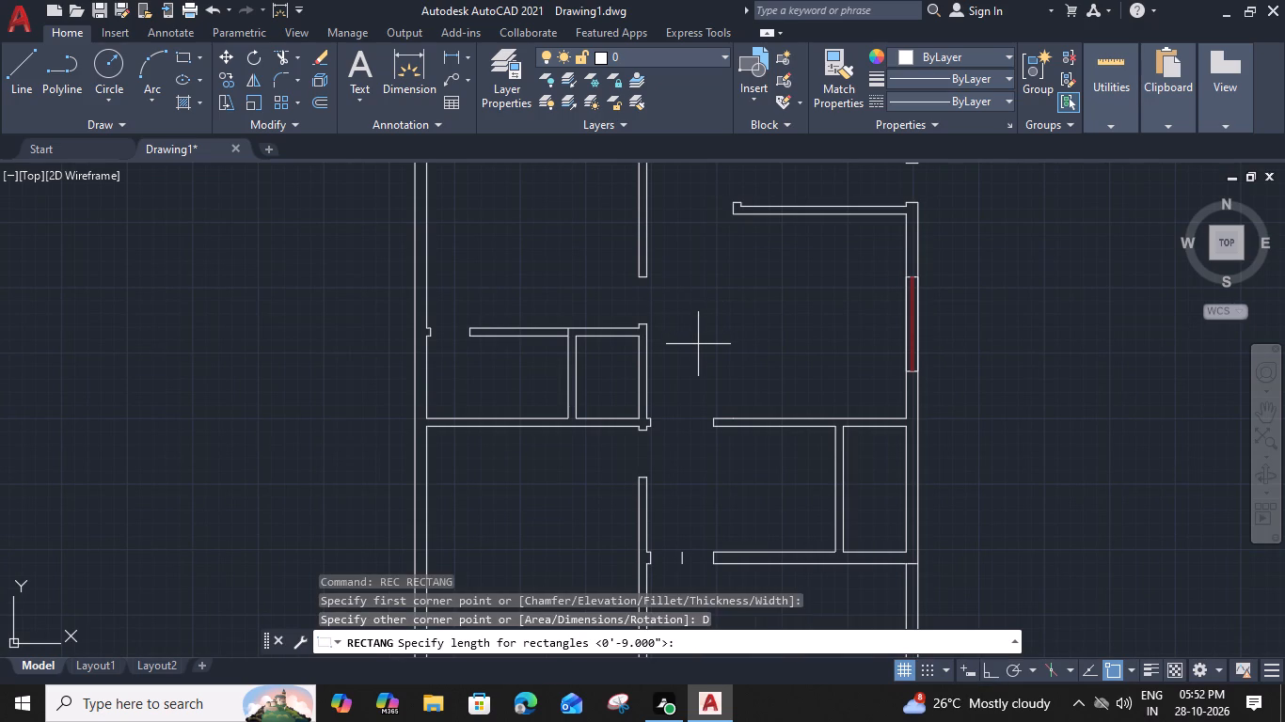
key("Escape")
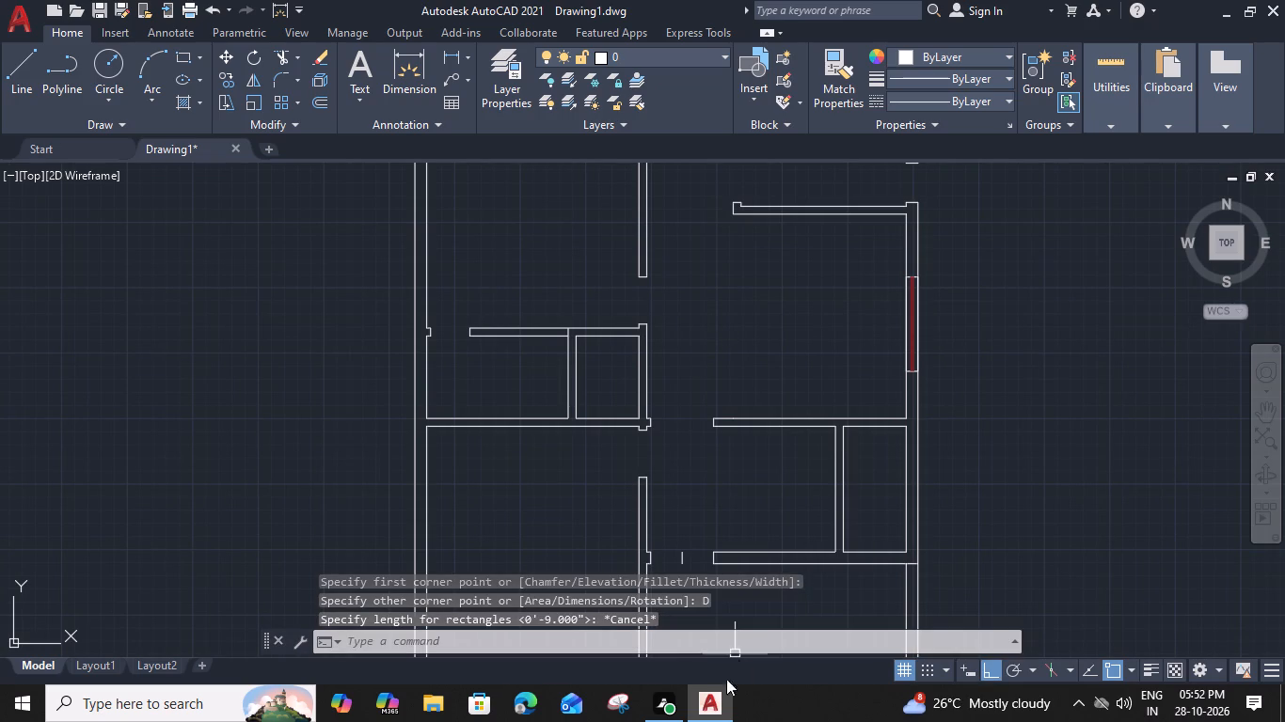
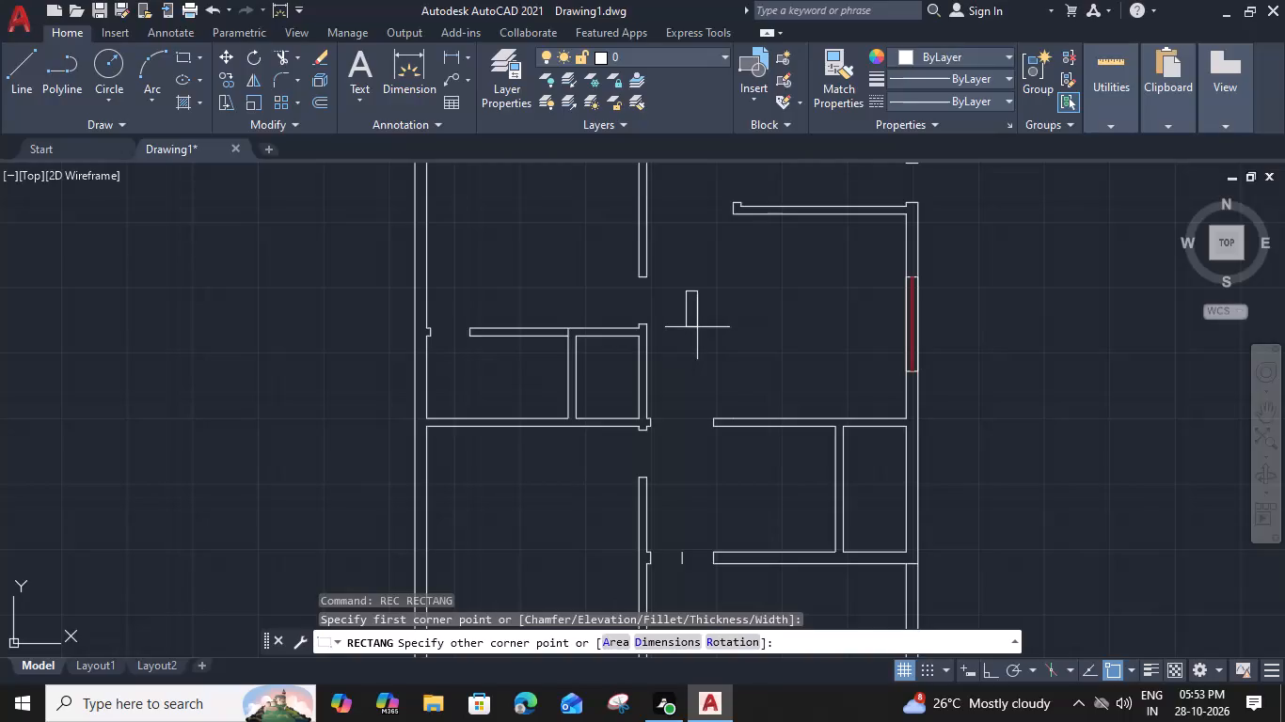
Draw a 6" by 1'9" upright rectangle in the open space of the plan as the small window's outline.
type("D")
key("space")
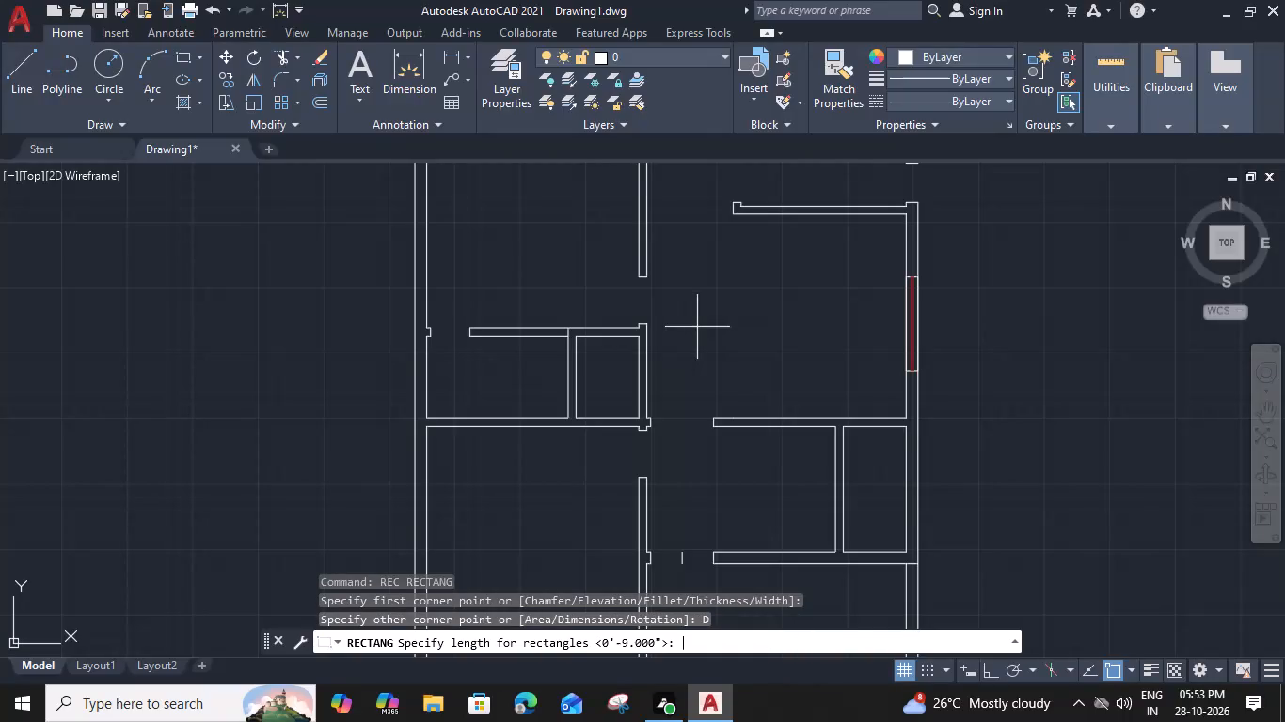
type("6\"")
key("Return")
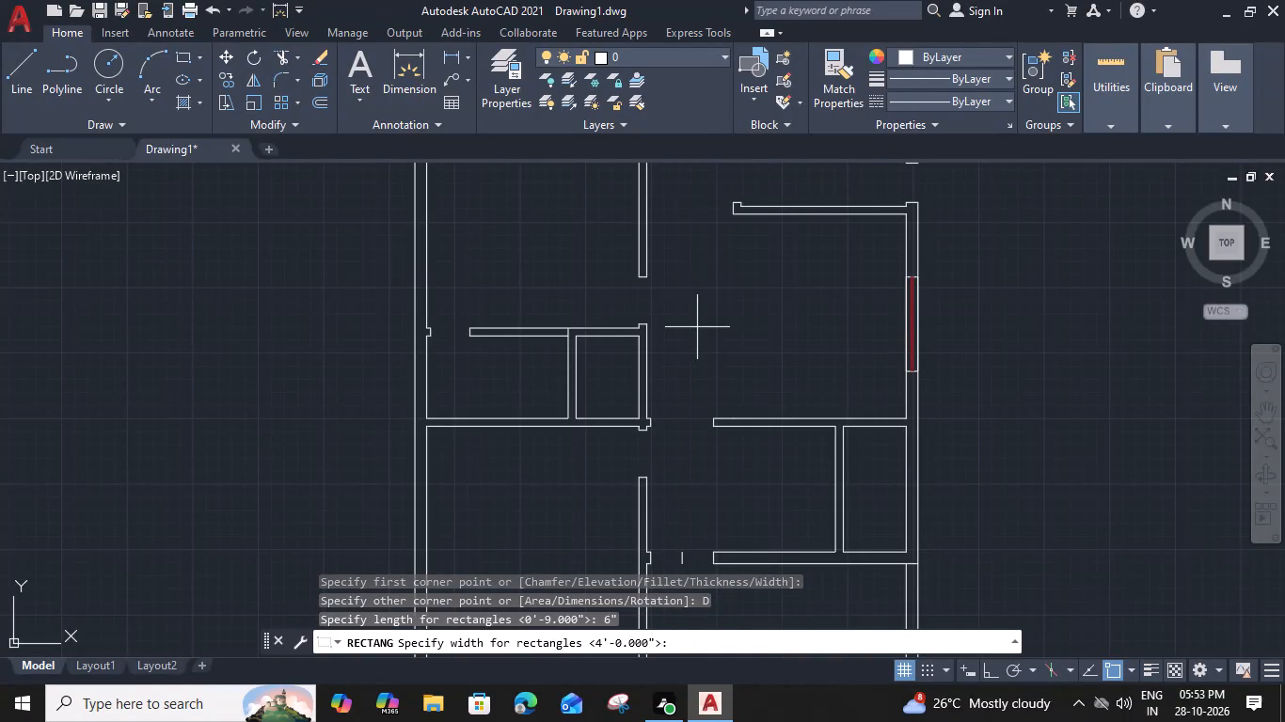
type("1'989")
key("BackSpace")
key("BackSpace")
key("shift+quotedbl")
key("Return")
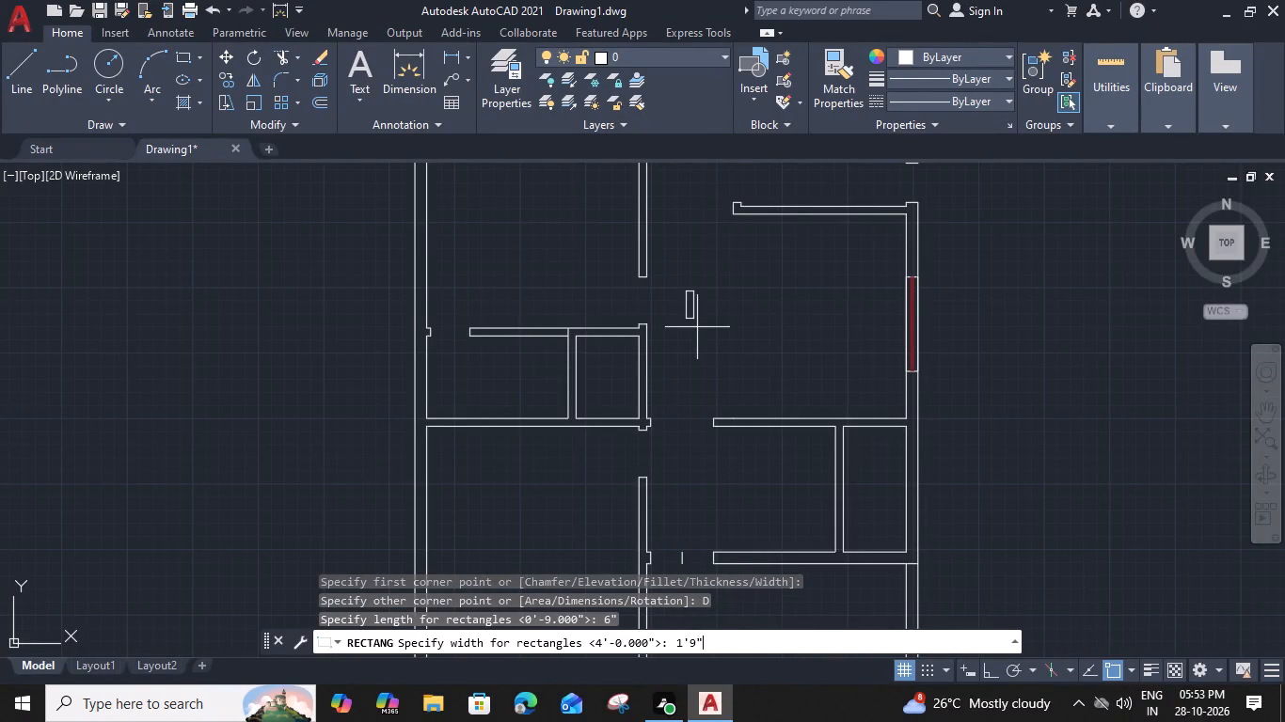
left_click(698, 347)
Draw a vertical centre line through the small window rectangle, joining the midpoints of its short sides.
scroll(681, 305, "up", 3)
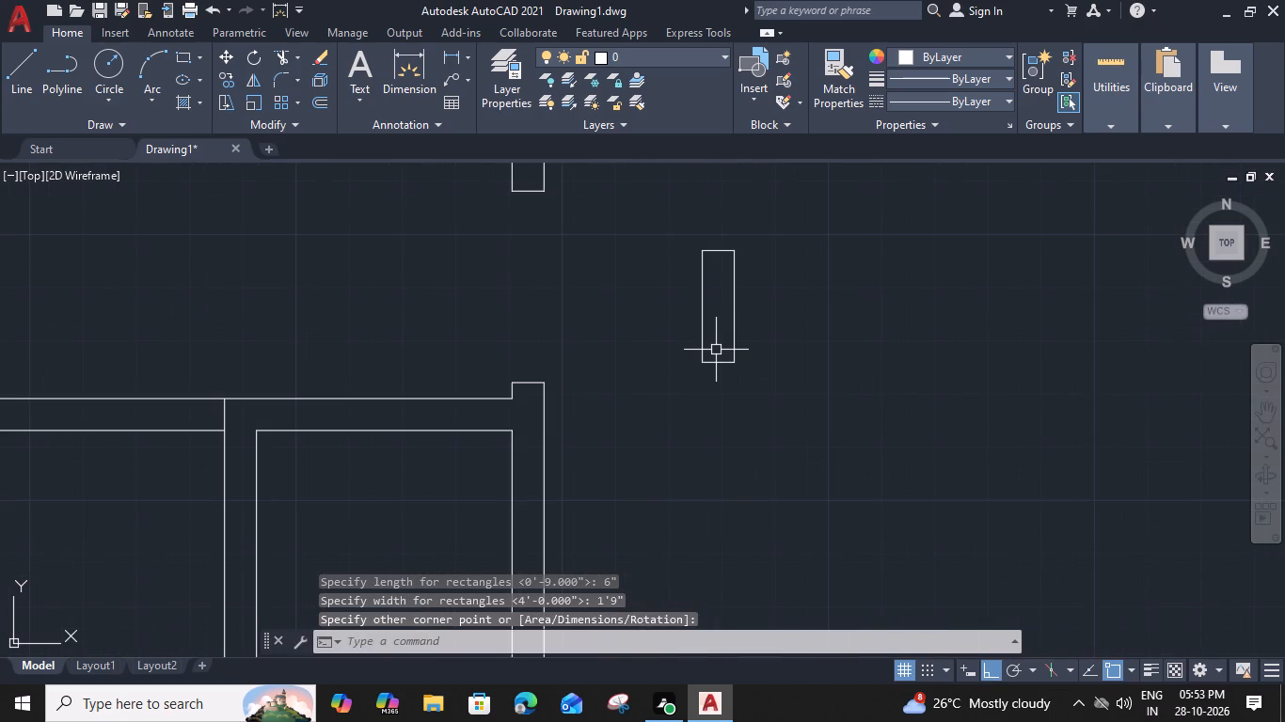
key("l")
key("space")
left_click(718, 254)
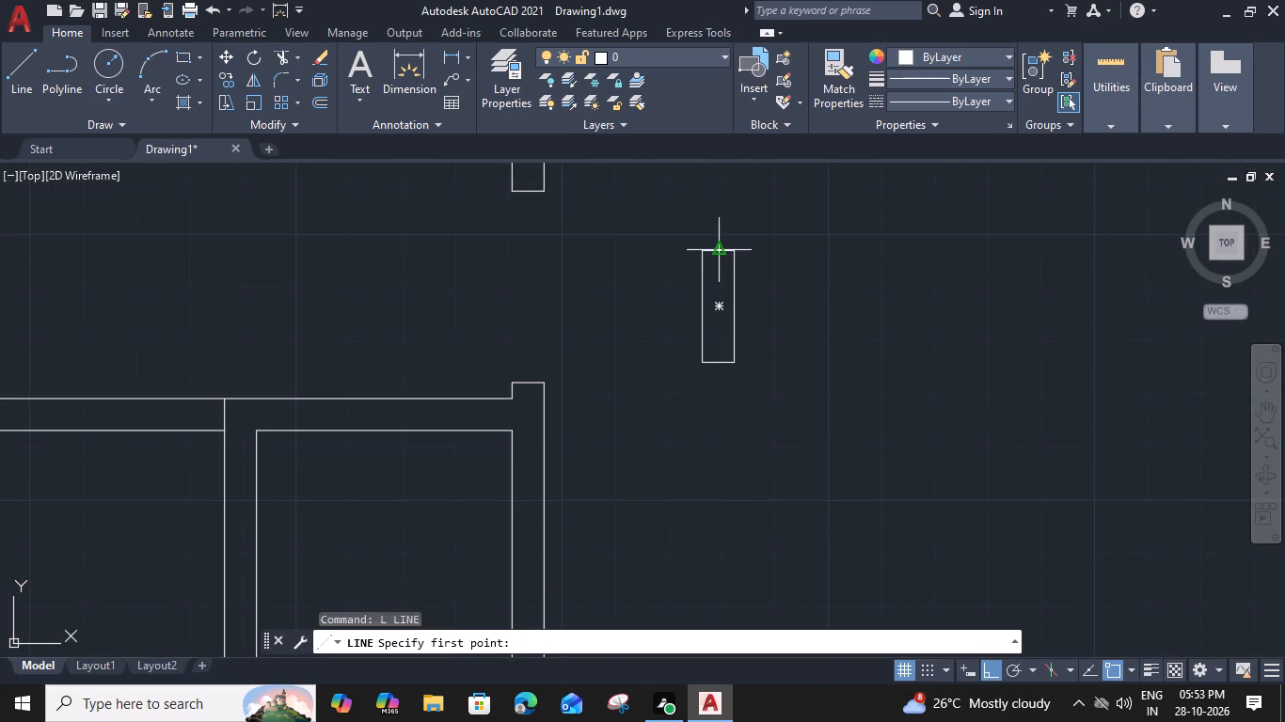
left_click(719, 359)
key("space")
Offset the window's centre line 1" to both sides to form three glazing lines.
left_click(719, 331)
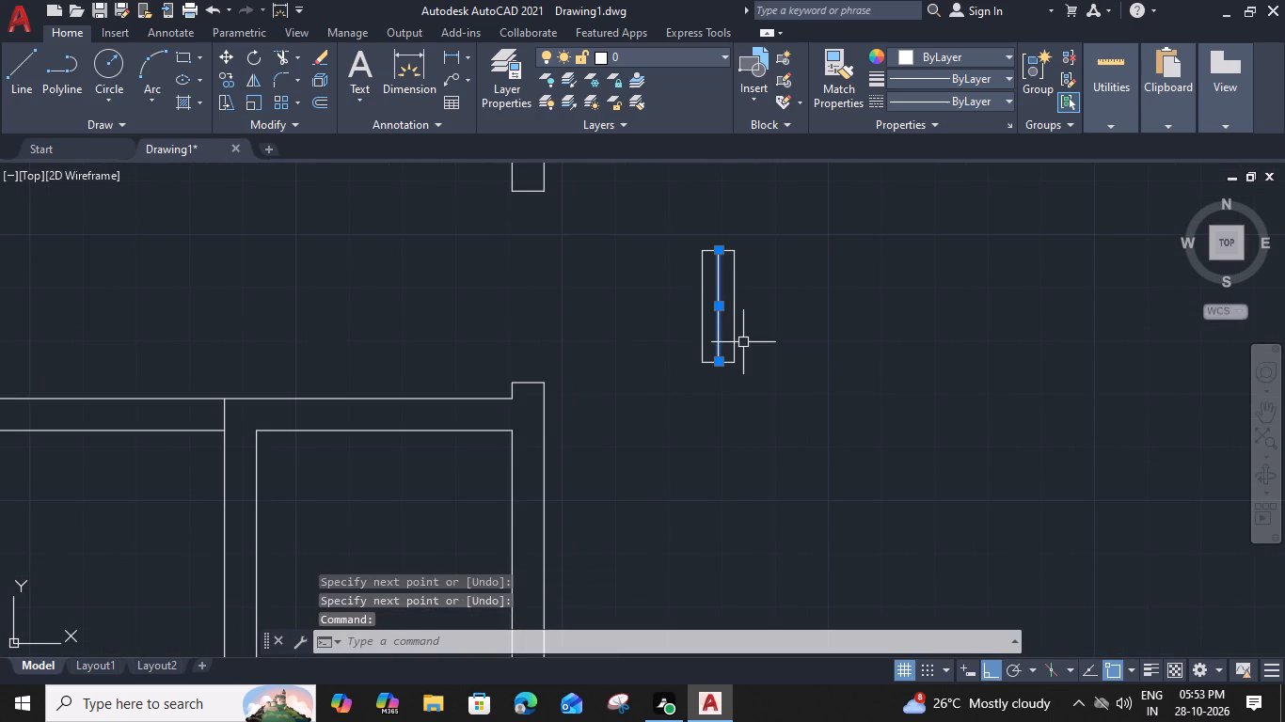
key("o")
key("space")
key("1")
key("shift+quotedbl")
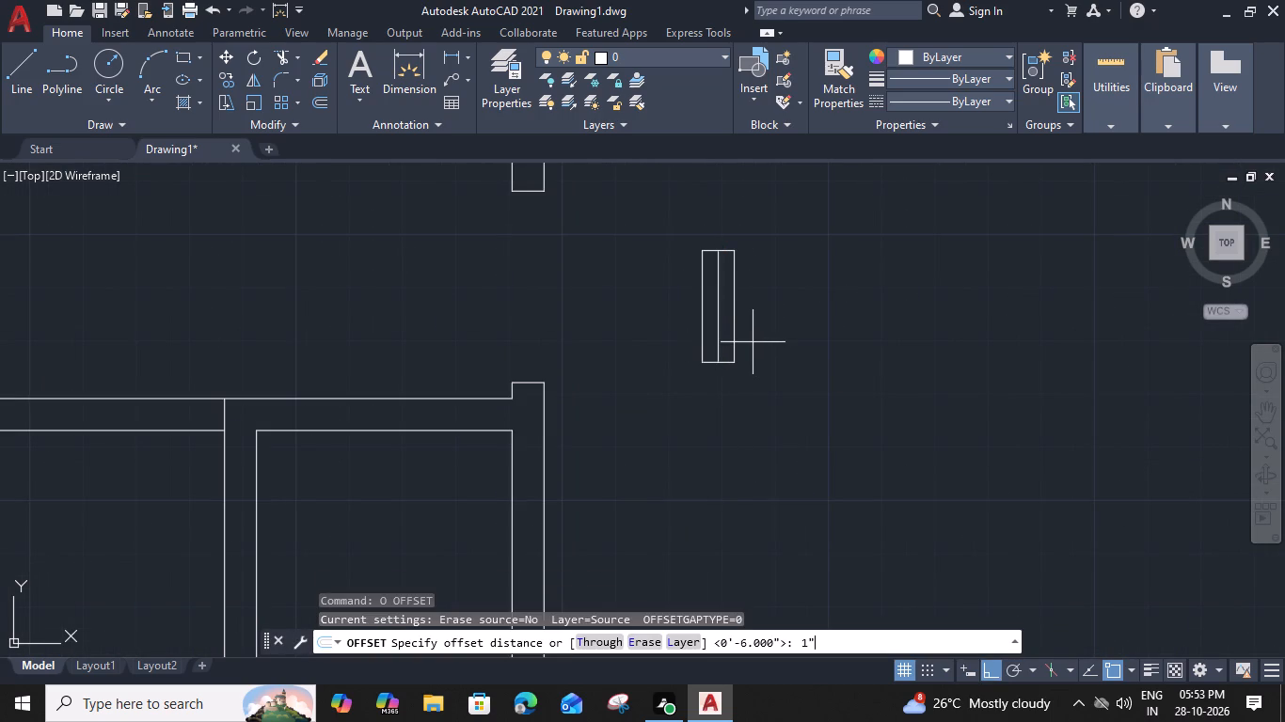
key("Return")
left_click(770, 350)
scroll(702, 293, "up", 1)
left_click(728, 326)
left_click(695, 330)
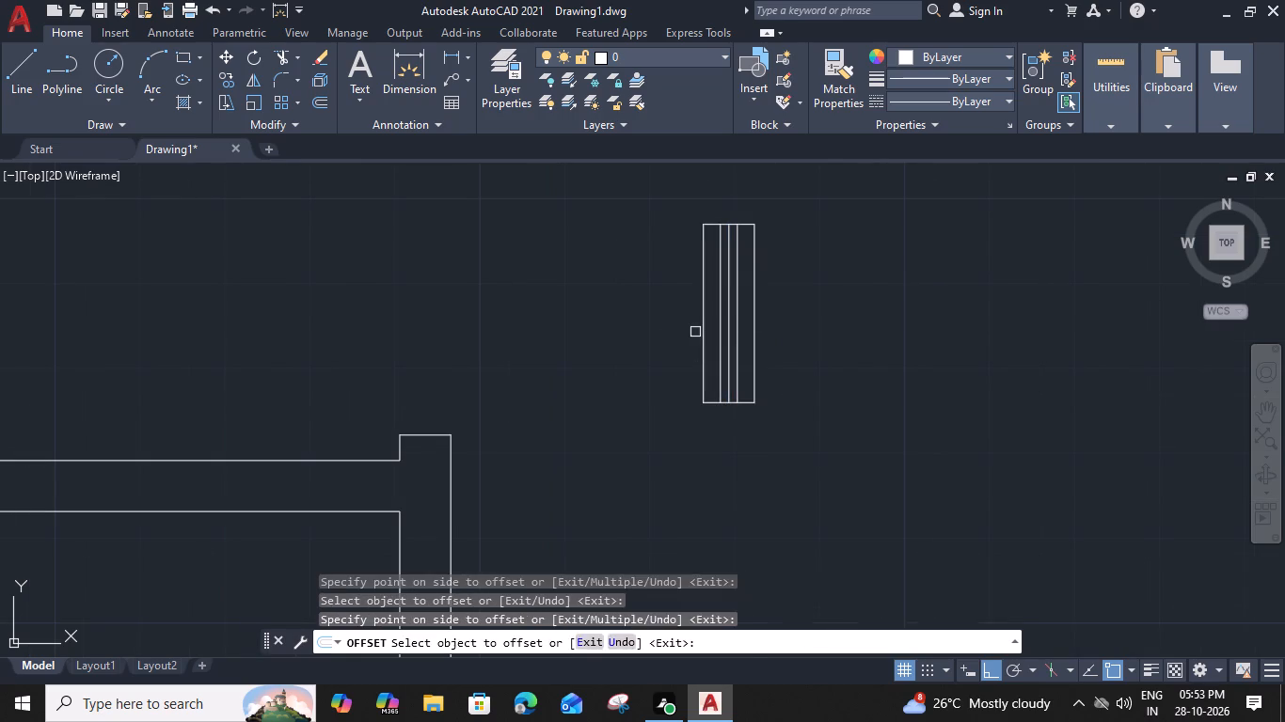
key("Escape")
Colour the three glazing lines dark red (153,27,30).
scroll(737, 305, "up", 2)
left_click_drag(754, 310, 743, 321)
left_click(681, 362)
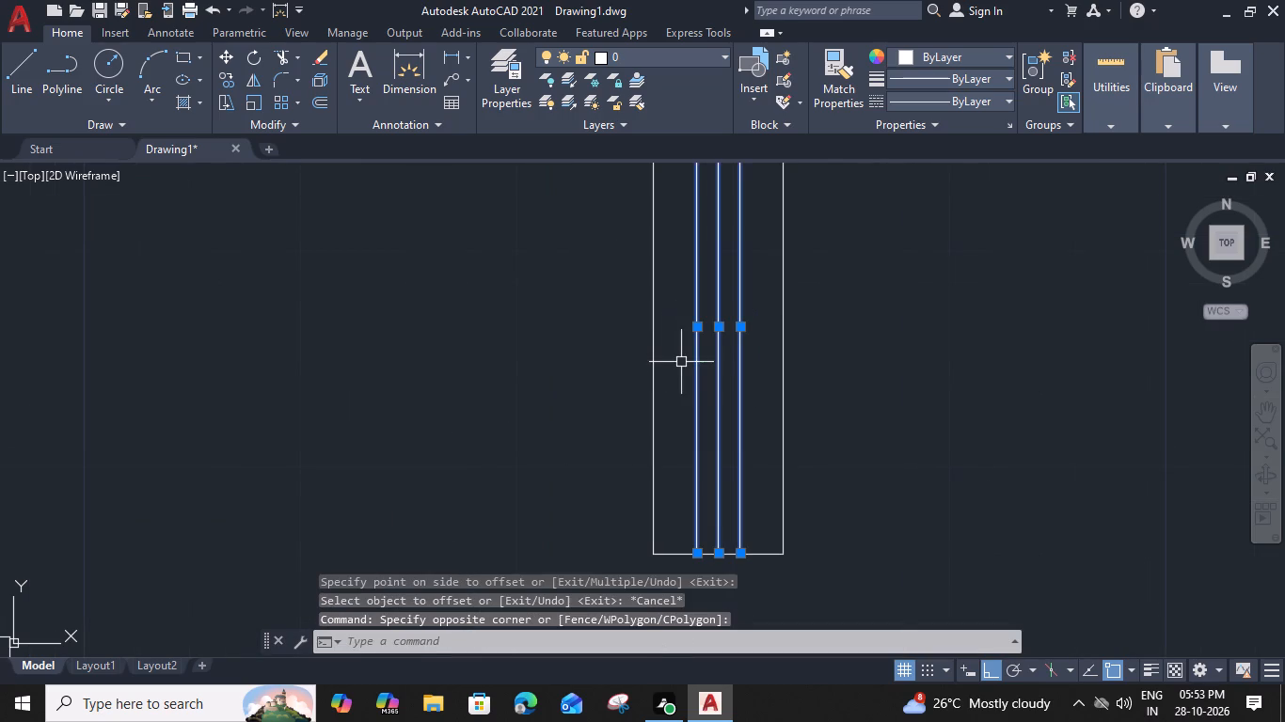
left_click(986, 60)
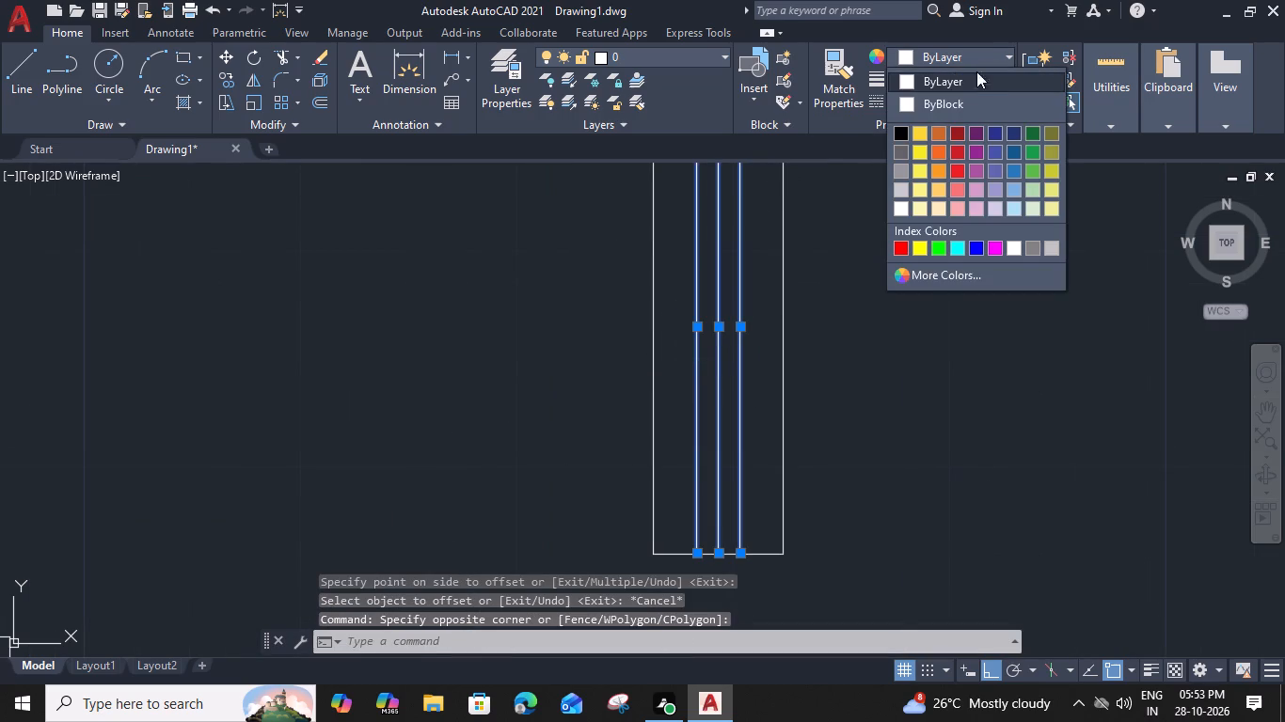
left_click(960, 137)
Group the window rectangle with its three red glazing lines.
scroll(937, 268, "down", 2)
left_click_drag(936, 269, 926, 275)
left_click(769, 309)
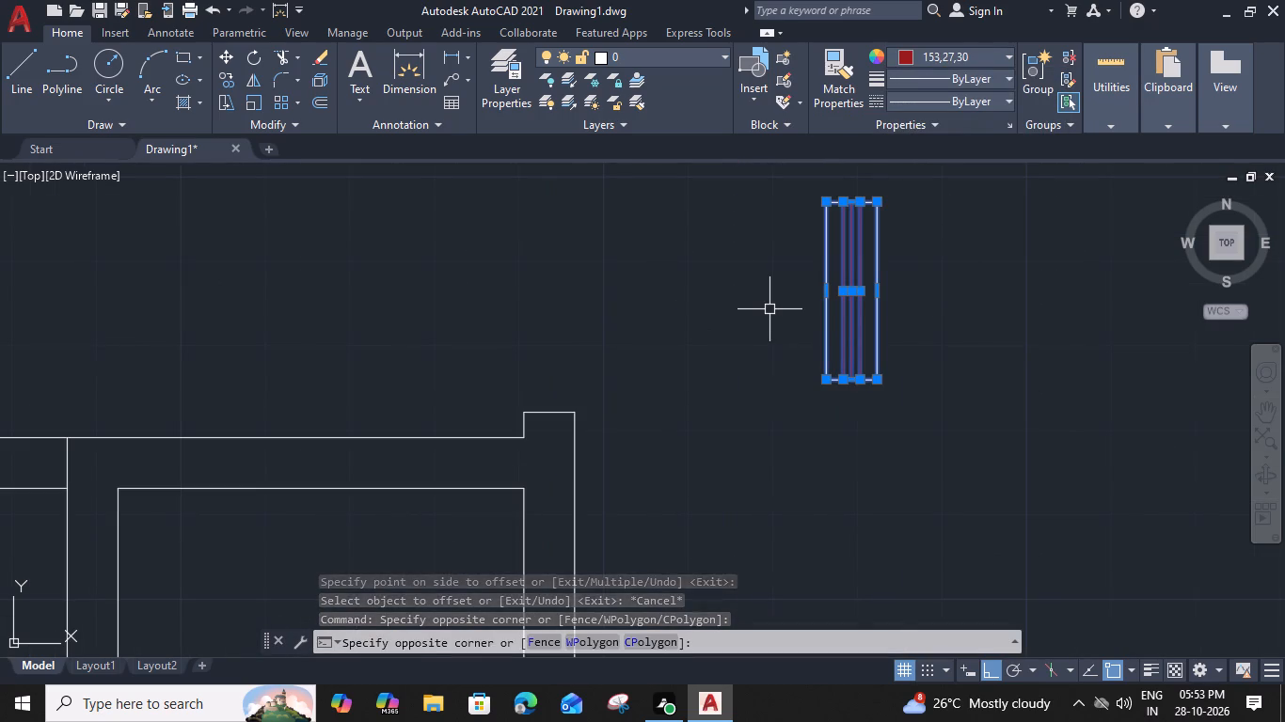
type("G")
key("space")
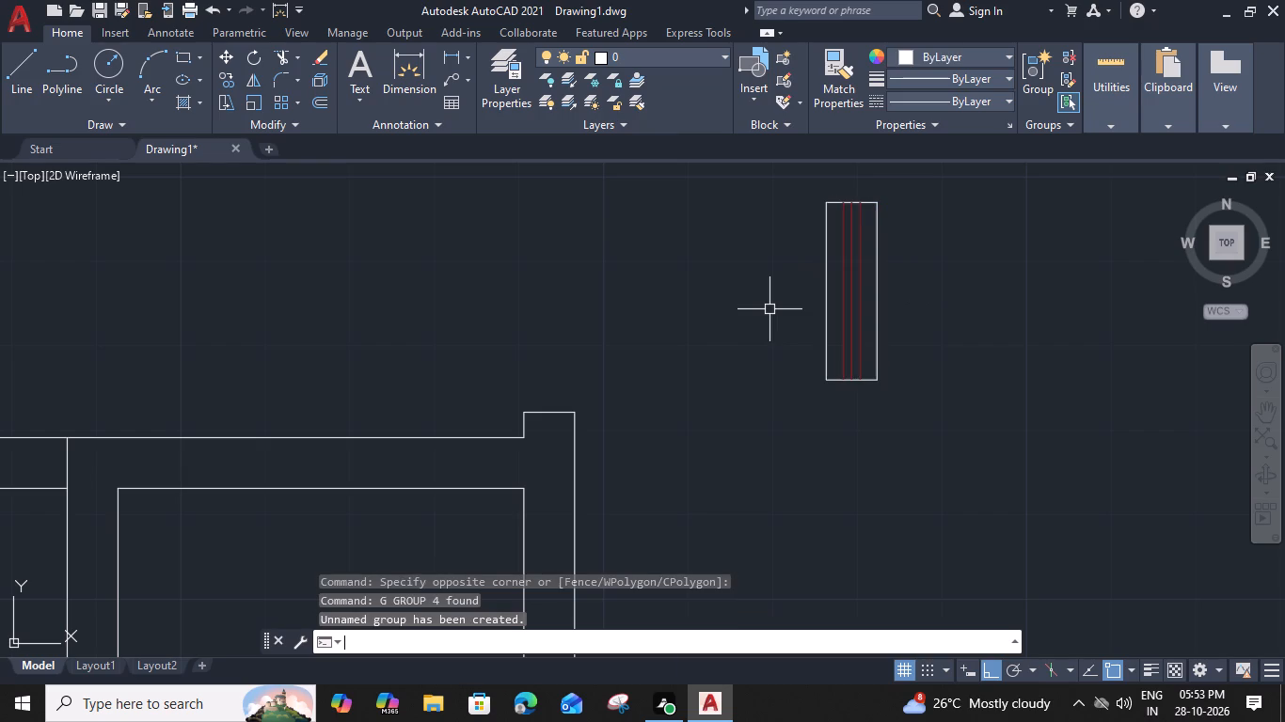
Move the grouped small window into the vertical partition wall of the small room west of the central corridor.
left_click(828, 282)
type("M")
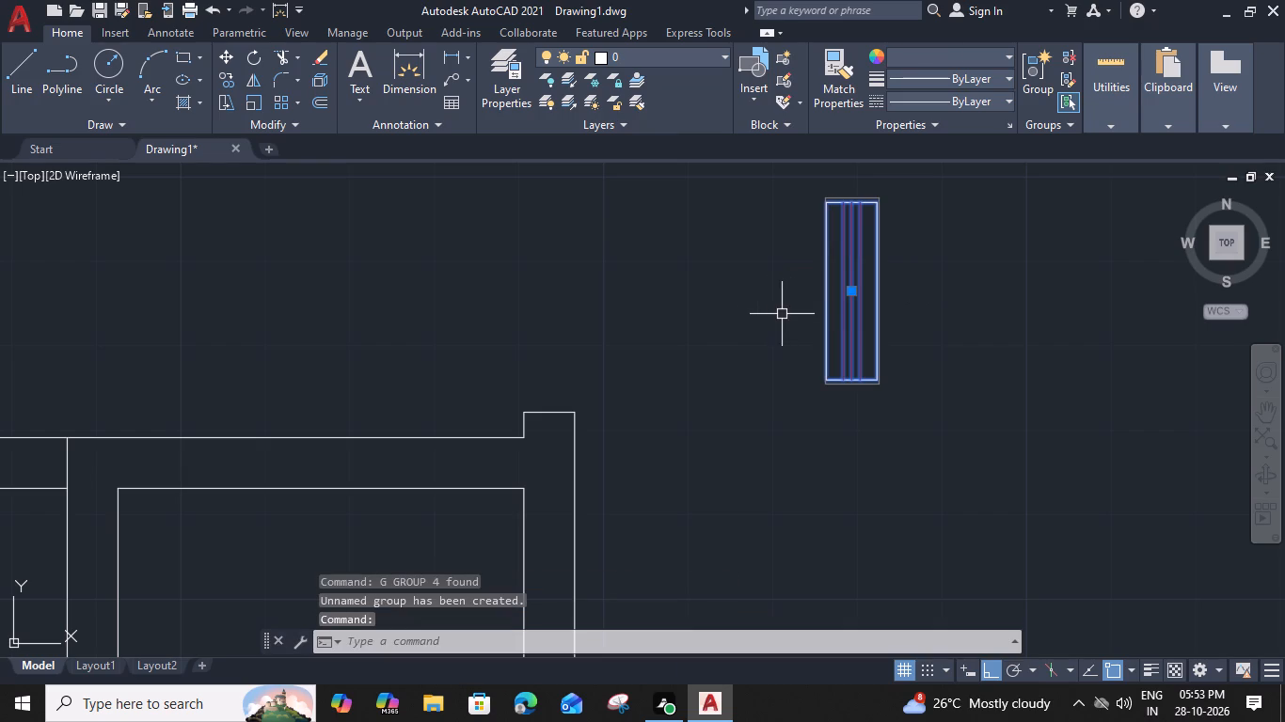
key("space")
left_click(826, 291)
scroll(826, 294, "down", 2)
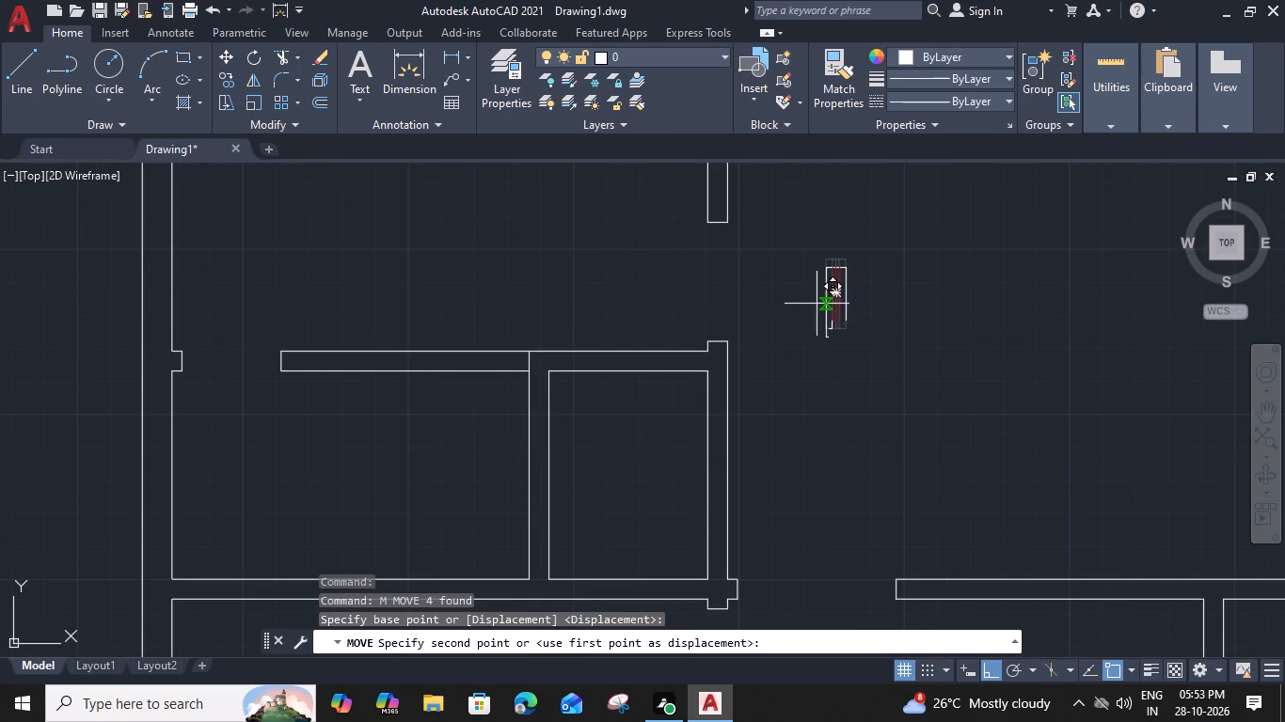
left_click(531, 500)
Copy the small window into the vertical partition of the small rooms in the plan's northwest area, just above their bottom wall.
middle_click_drag(574, 447, 572, 446)
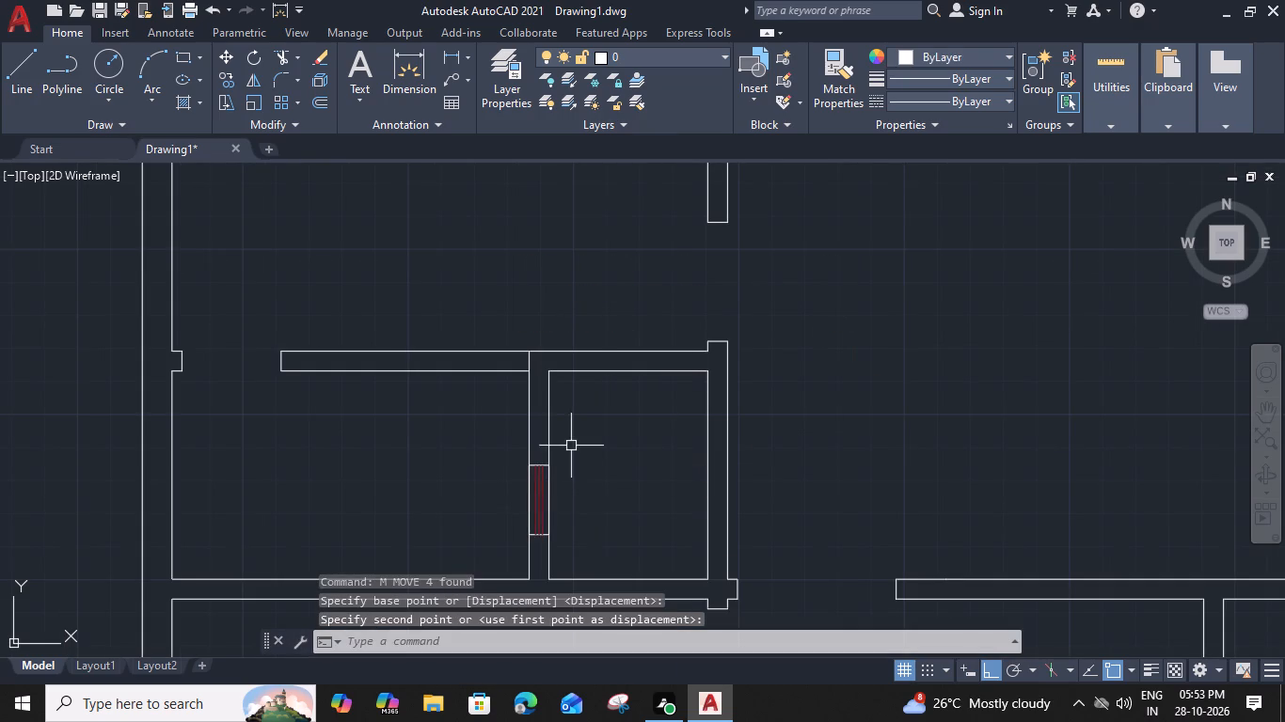
middle_click_drag(572, 446, 683, 424)
left_click(648, 444)
type("CO")
key("space")
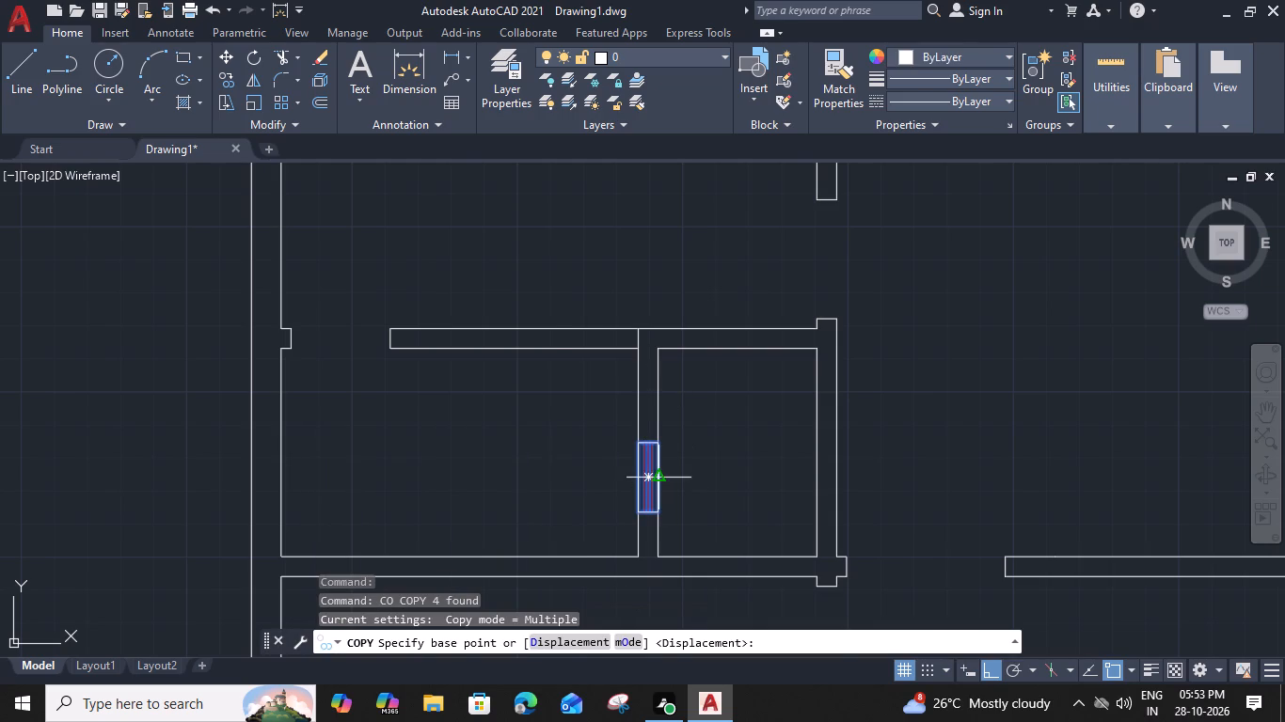
left_click(661, 478)
scroll(661, 476, "down", 2)
middle_click_drag(654, 324, 657, 541)
middle_click_drag(647, 330, 647, 331)
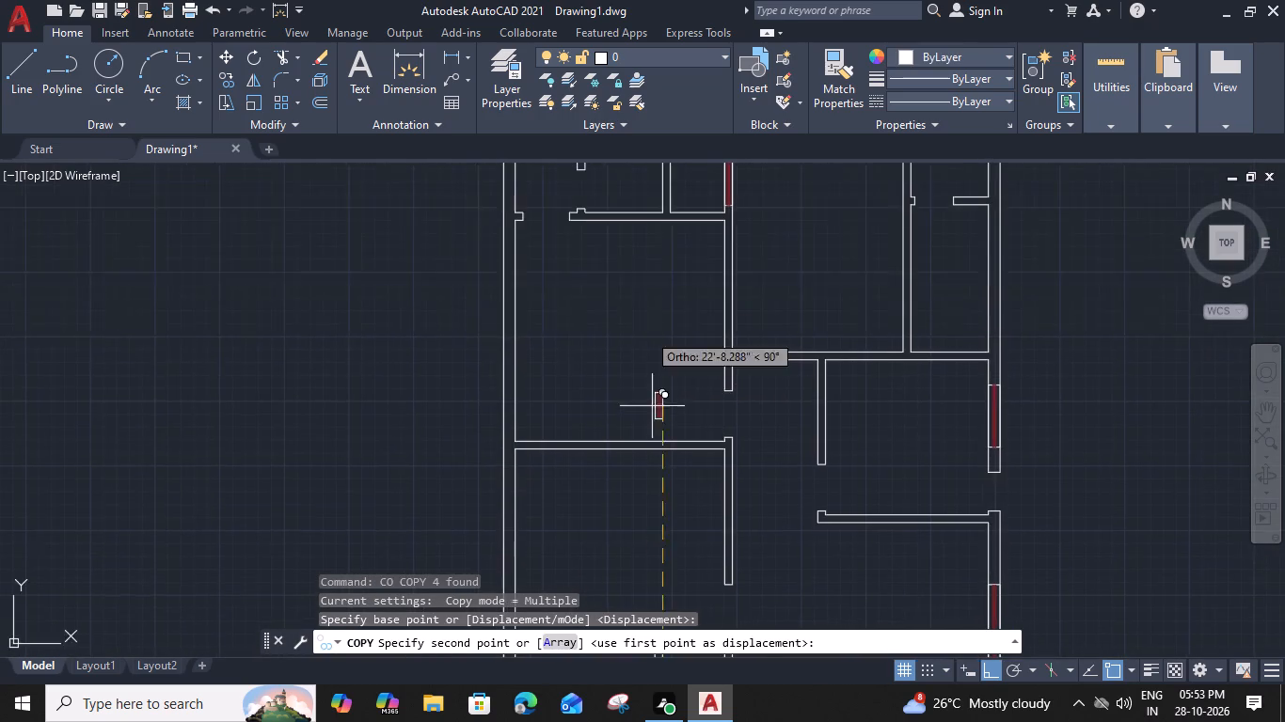
middle_click_drag(647, 331, 632, 520)
scroll(639, 400, "up", 2)
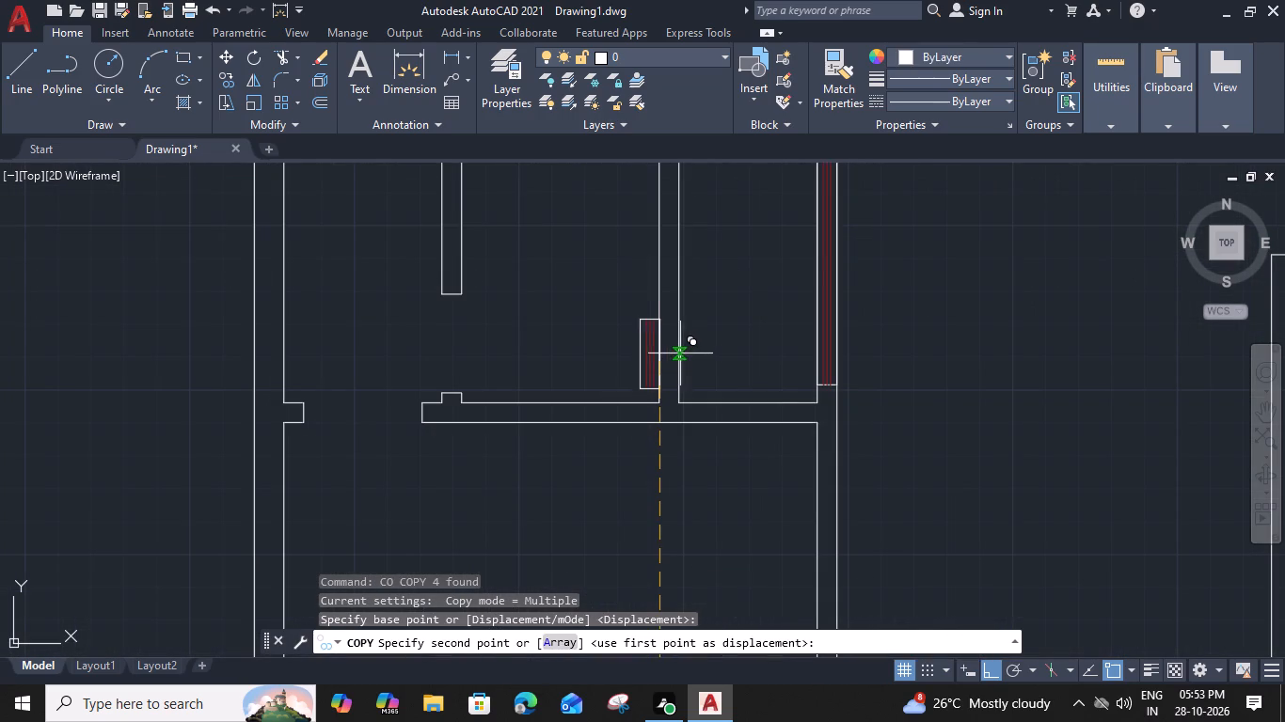
left_click(678, 343)
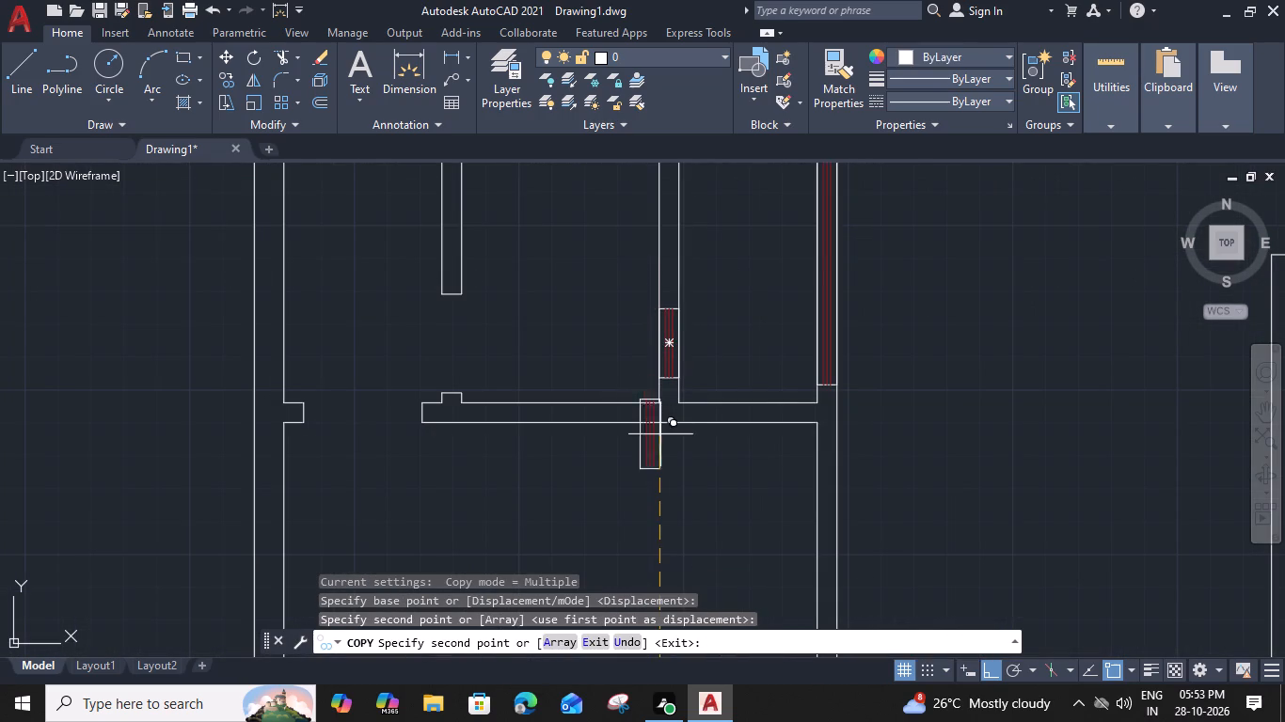
Place two more copies of the small window on the east outer wall, one at the upper and one at the lower small room.
scroll(663, 436, "down", 1)
middle_click_drag(946, 440, 486, 344)
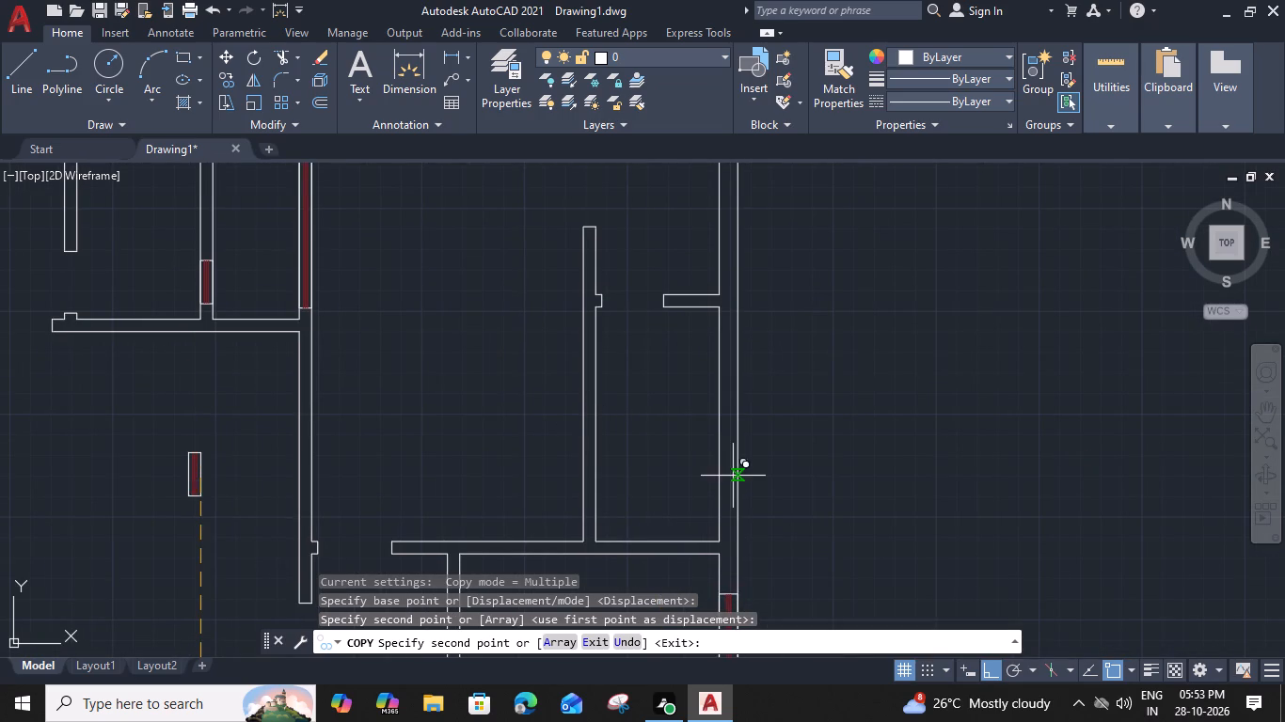
left_click(741, 482)
scroll(739, 512, "down", 3)
middle_click_drag(733, 484, 731, 472)
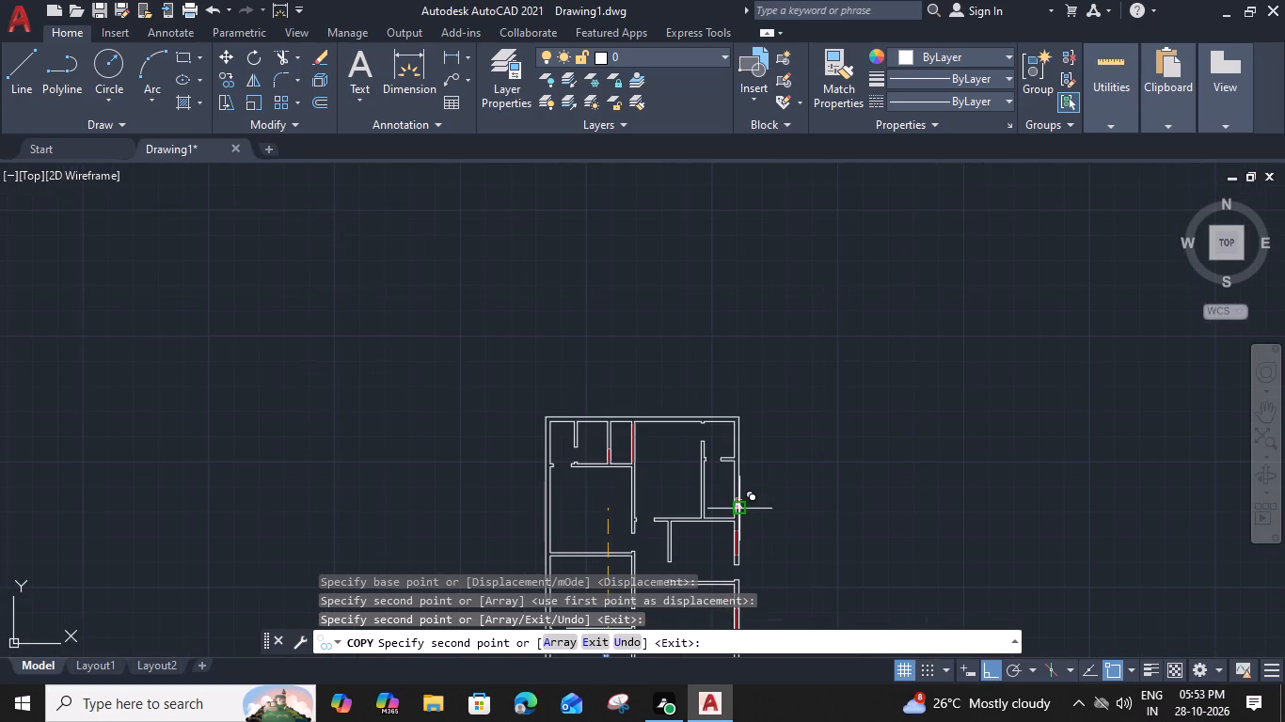
middle_click_drag(731, 472, 690, 204)
scroll(707, 446, "up", 2)
left_click(679, 399)
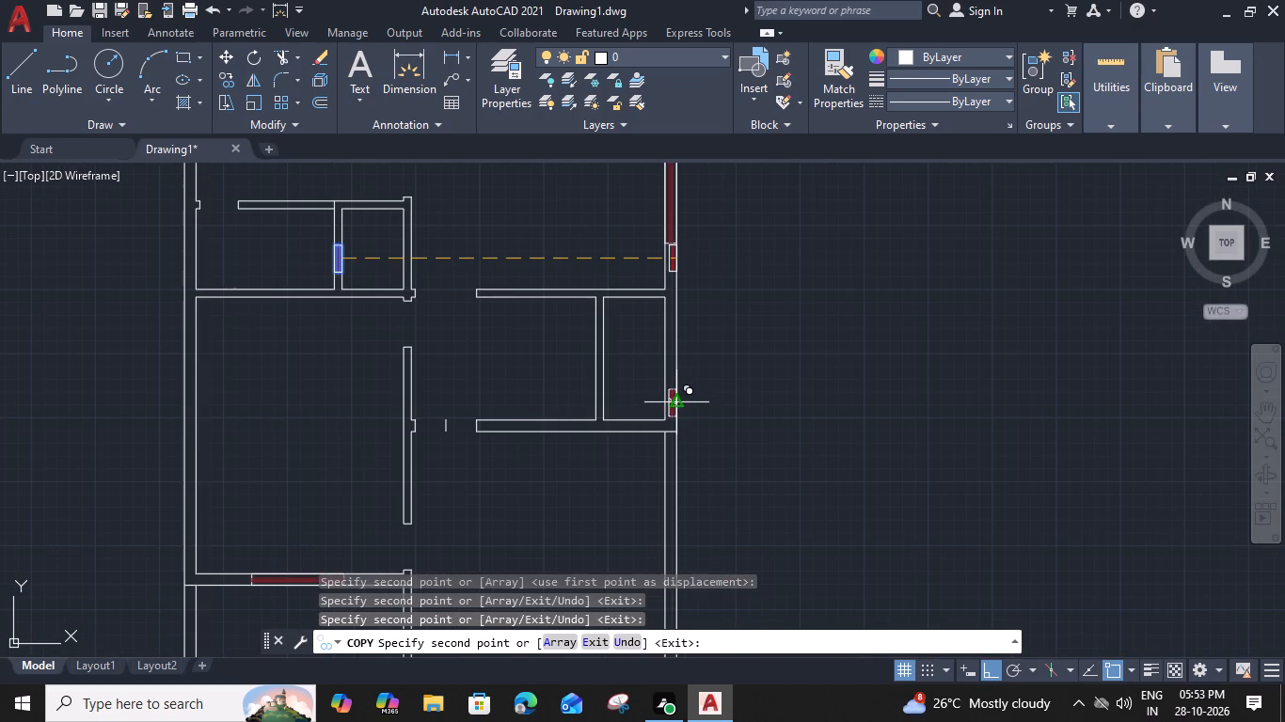
key("Escape")
Move the lower small room's window slightly up along the outer face of the east wall.
scroll(563, 414, "down", 1)
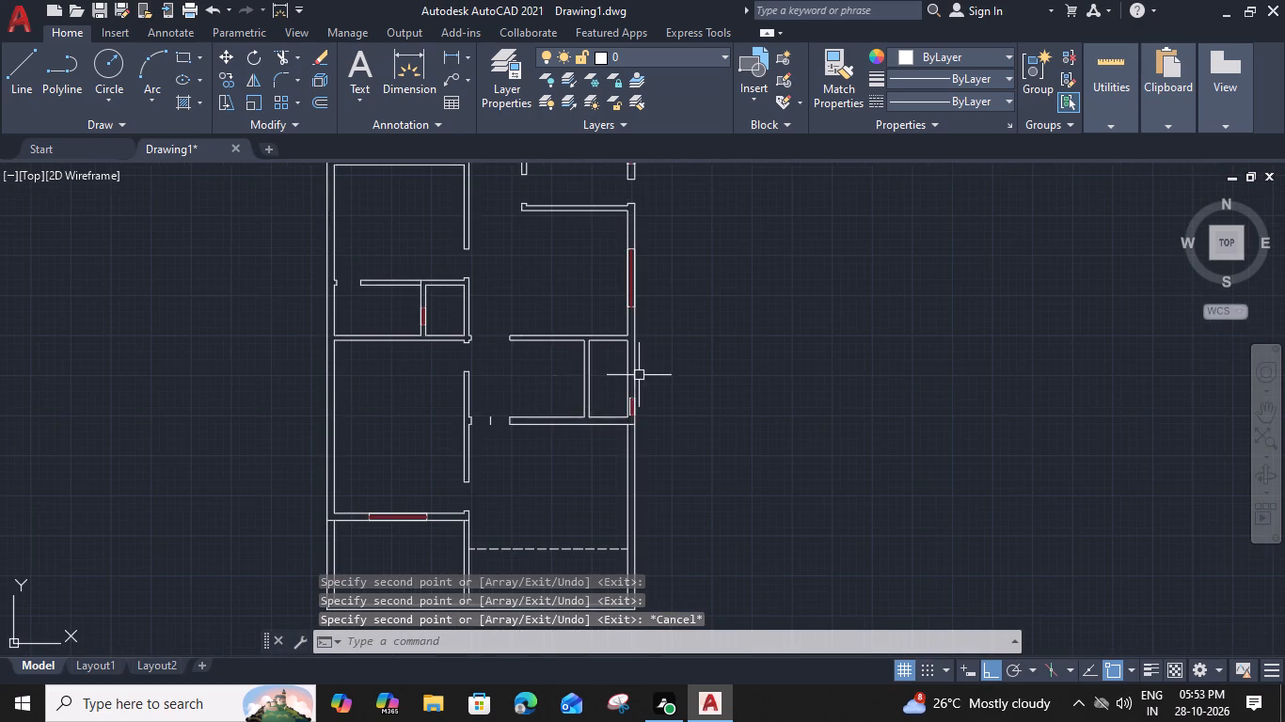
scroll(639, 377, "up", 3)
left_click(603, 482)
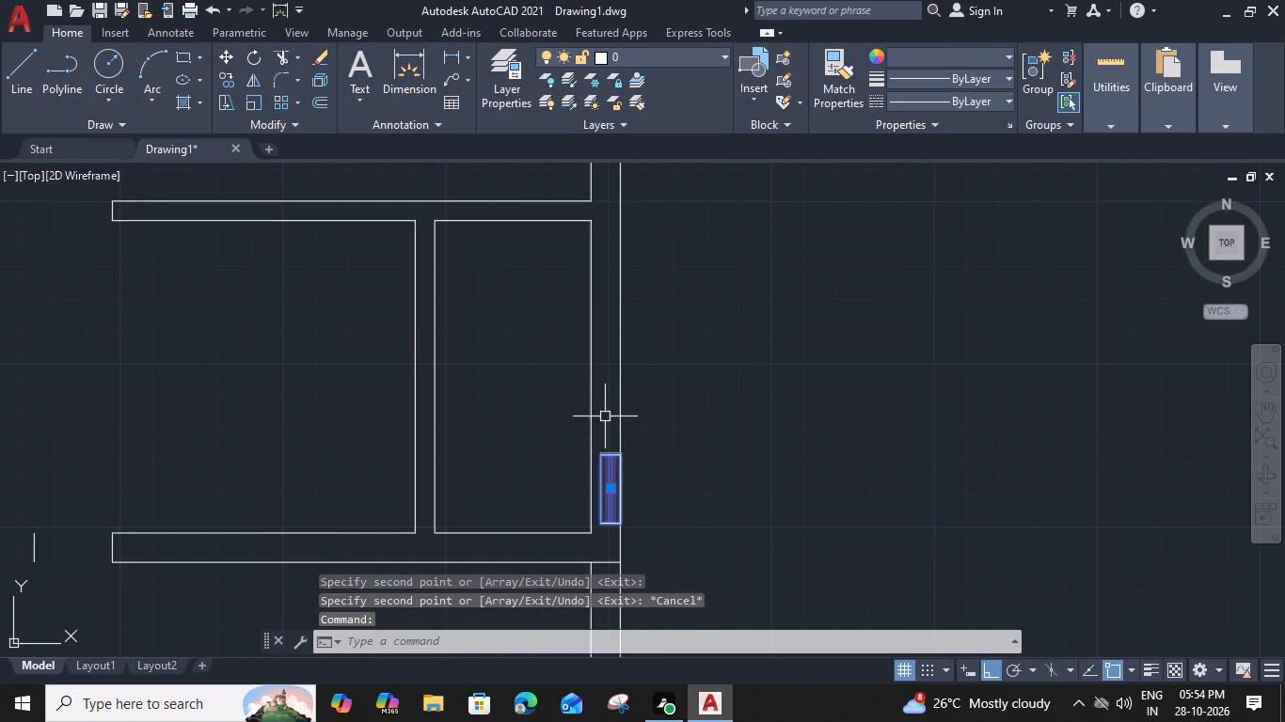
key("m")
key("space")
scroll(621, 448, "up", 2)
left_click(616, 473)
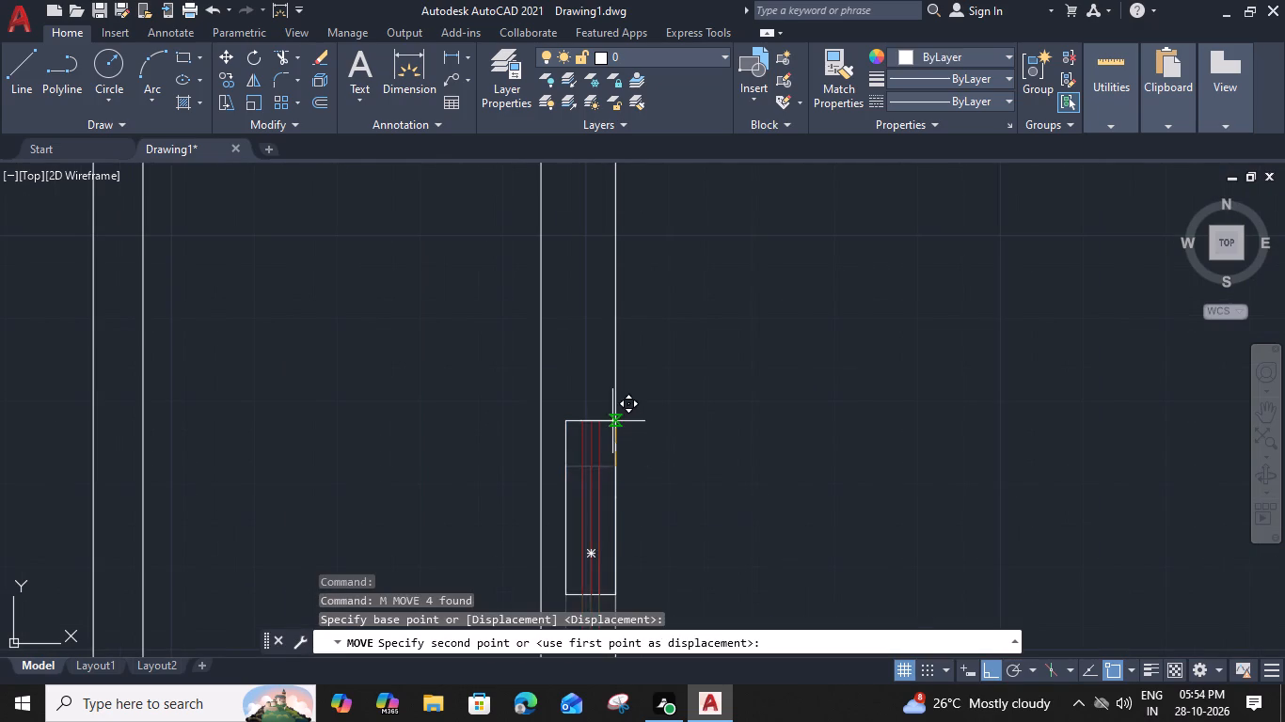
left_click(612, 421)
Ungroup the lower east-wall window and stretch its rectangle's inner side to the wall's inner face.
middle_click_drag(634, 456, 812, 329)
left_click(740, 363)
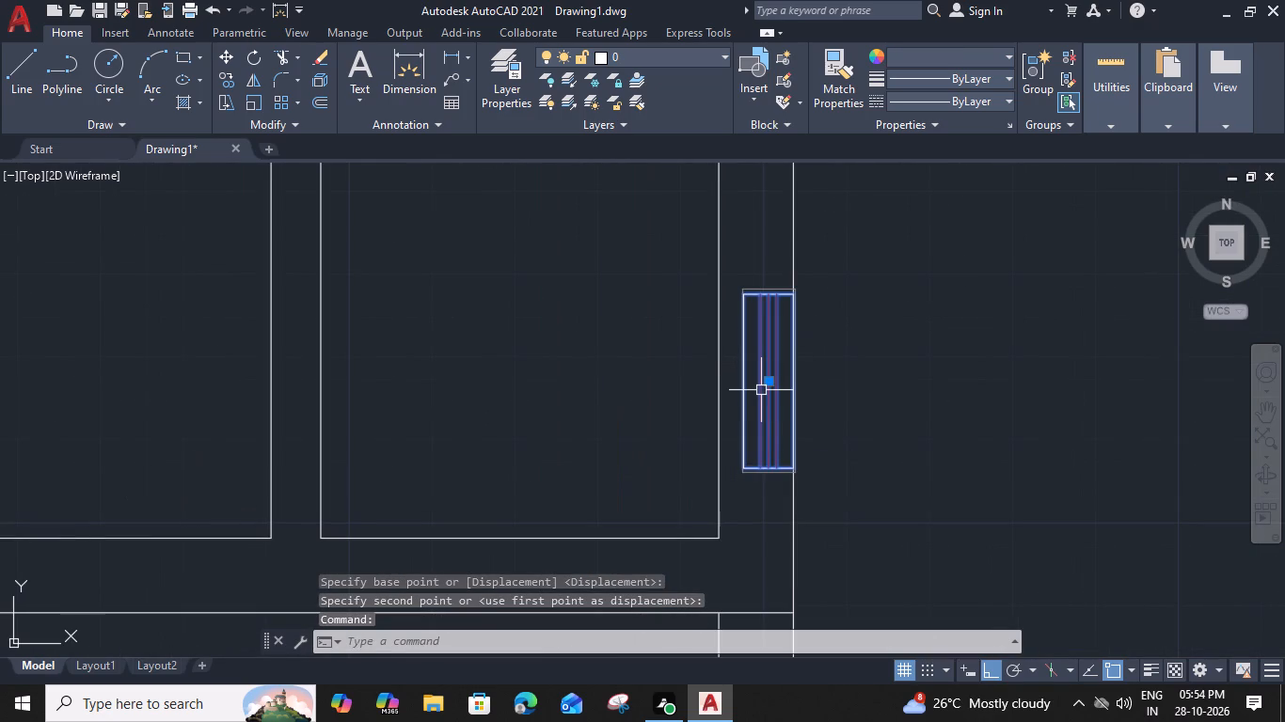
type("UNG")
key("space")
left_click(743, 374)
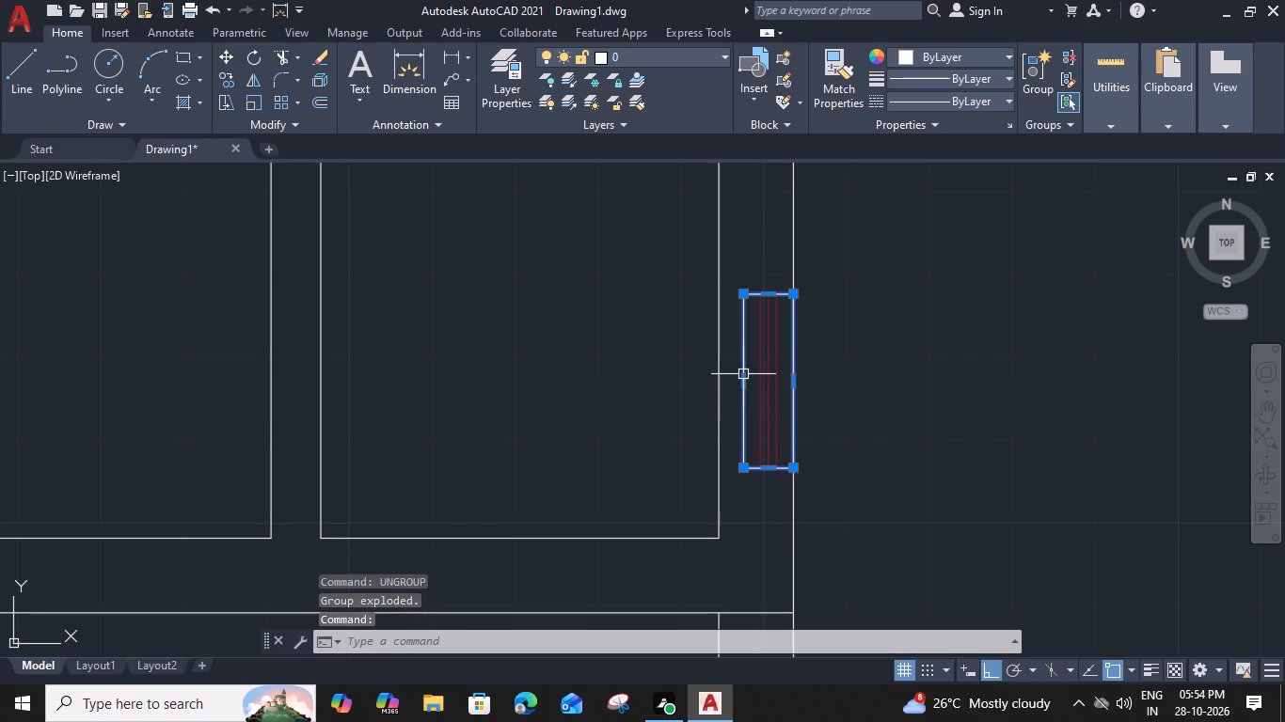
left_click(743, 379)
left_click(720, 376)
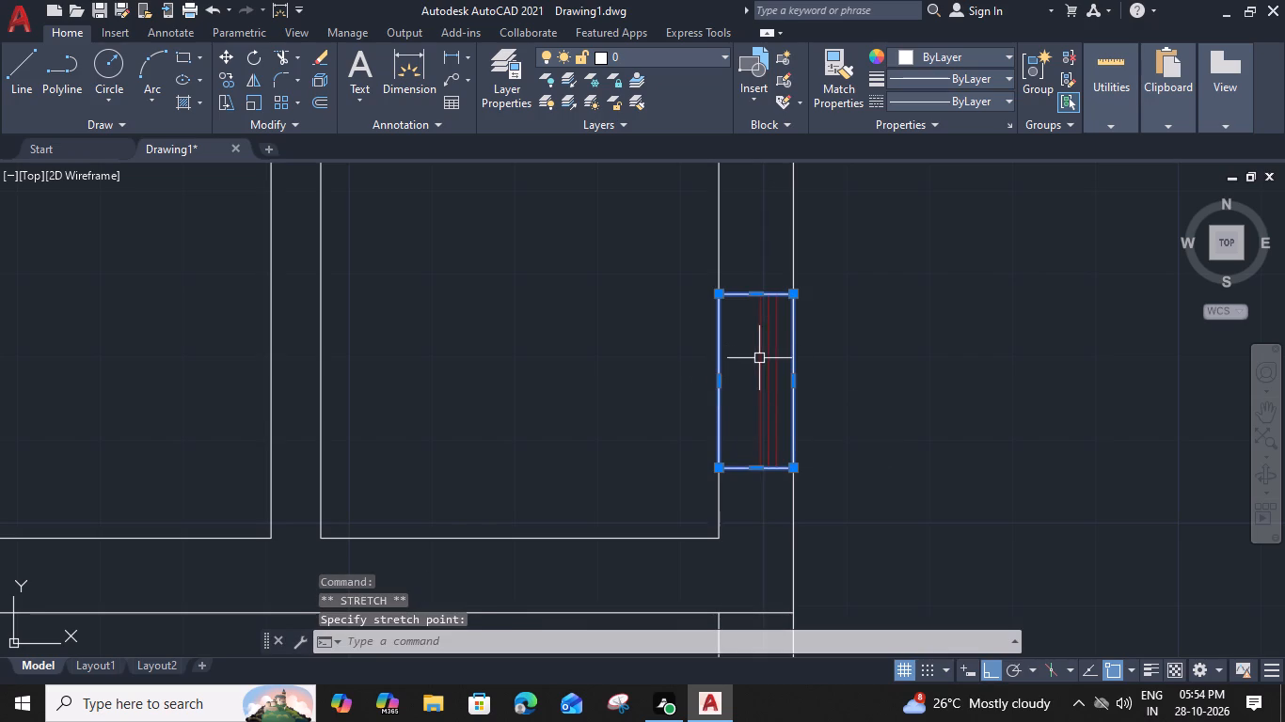
Offset the innermost red glazing line 1" toward the room twice to add two more lines.
left_click(759, 359)
type("O 1")
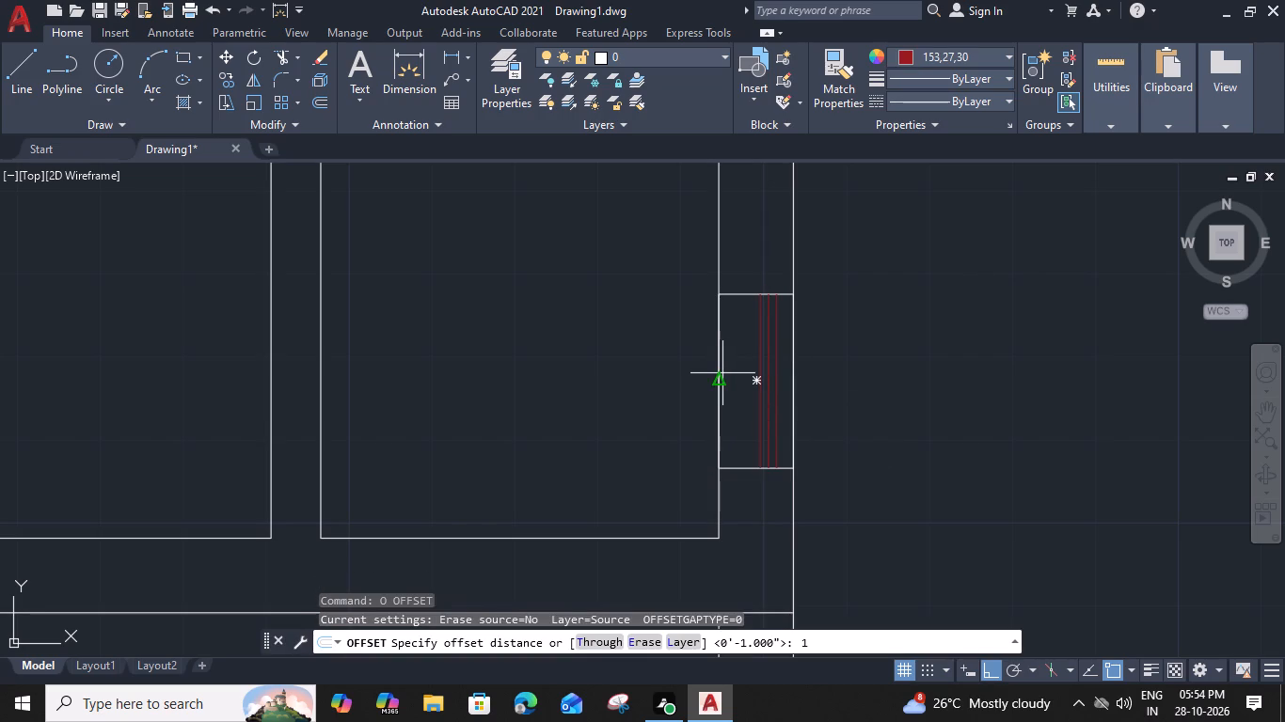
key("shift+quotedbl")
key("Return")
left_click(709, 376)
left_click(751, 374)
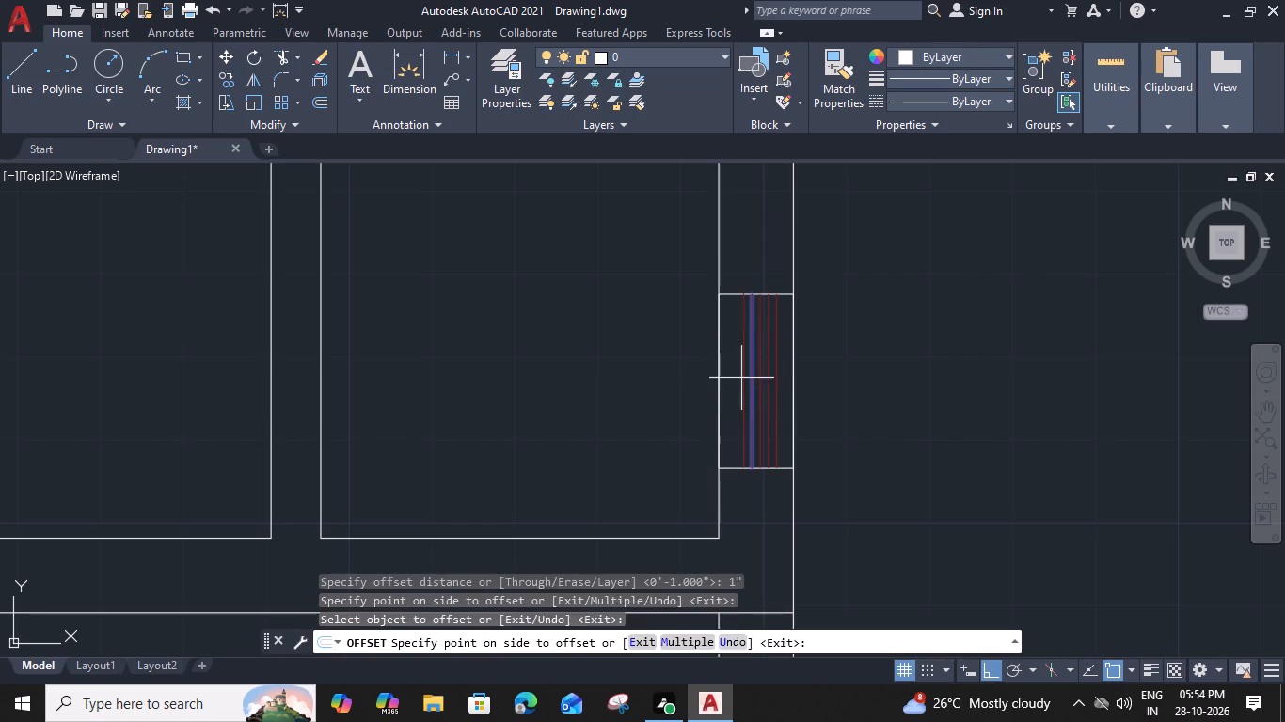
left_click(738, 378)
key("Escape")
Delete the two outermost red glazing lines so three remain centred in the widened window.
left_click(778, 378)
key("Delete")
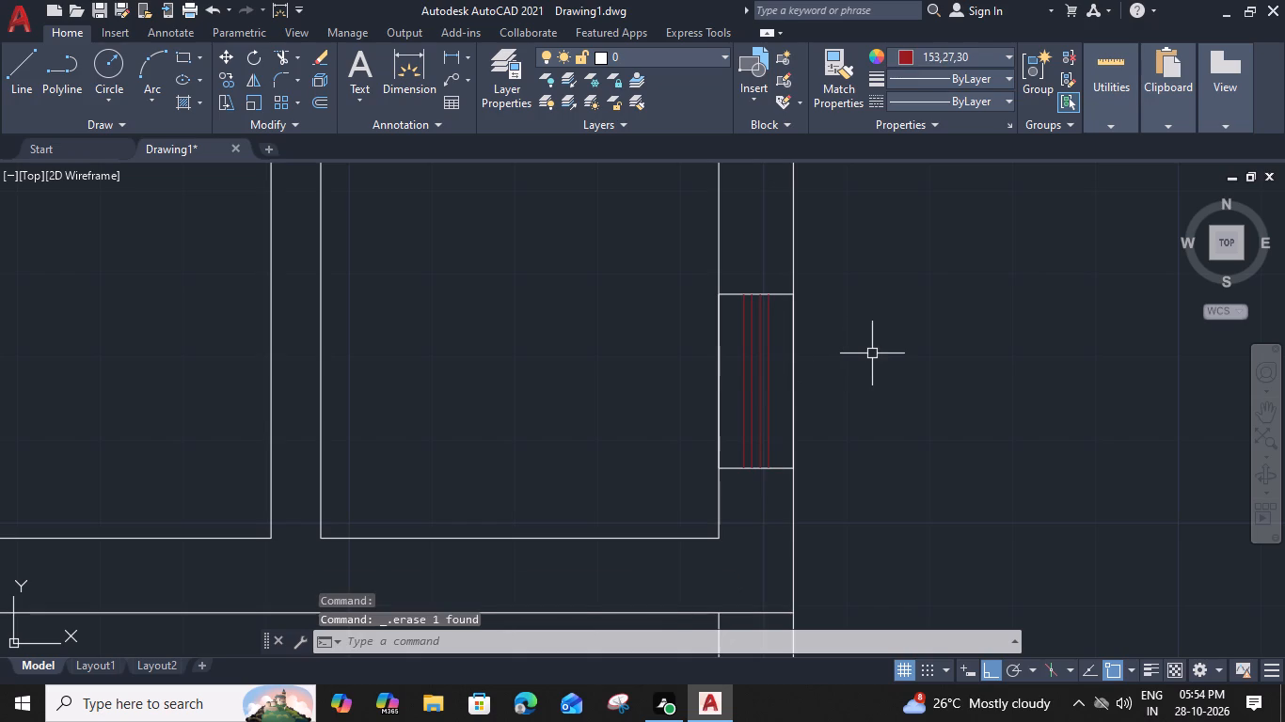
left_click(769, 358)
key("Delete")
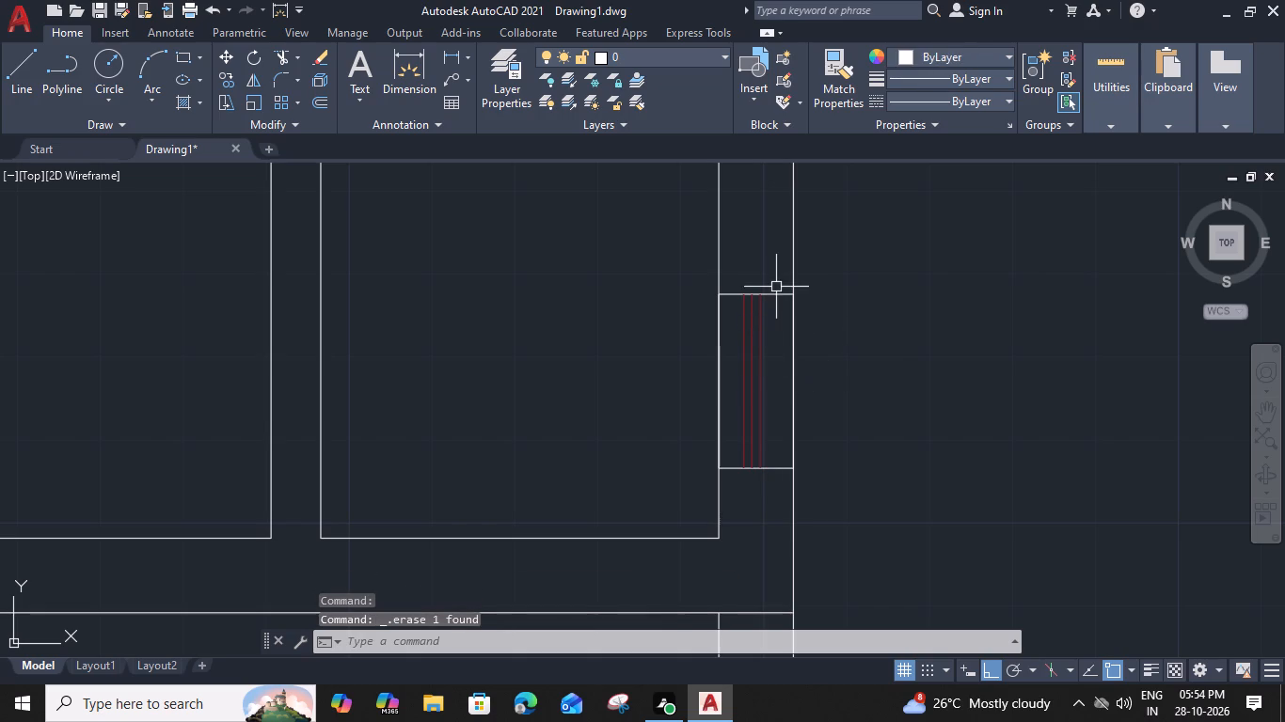
Group the widened window rectangle with its three red glazing lines.
left_click_drag(776, 286, 767, 294)
left_click(731, 327)
type("G")
key("space")
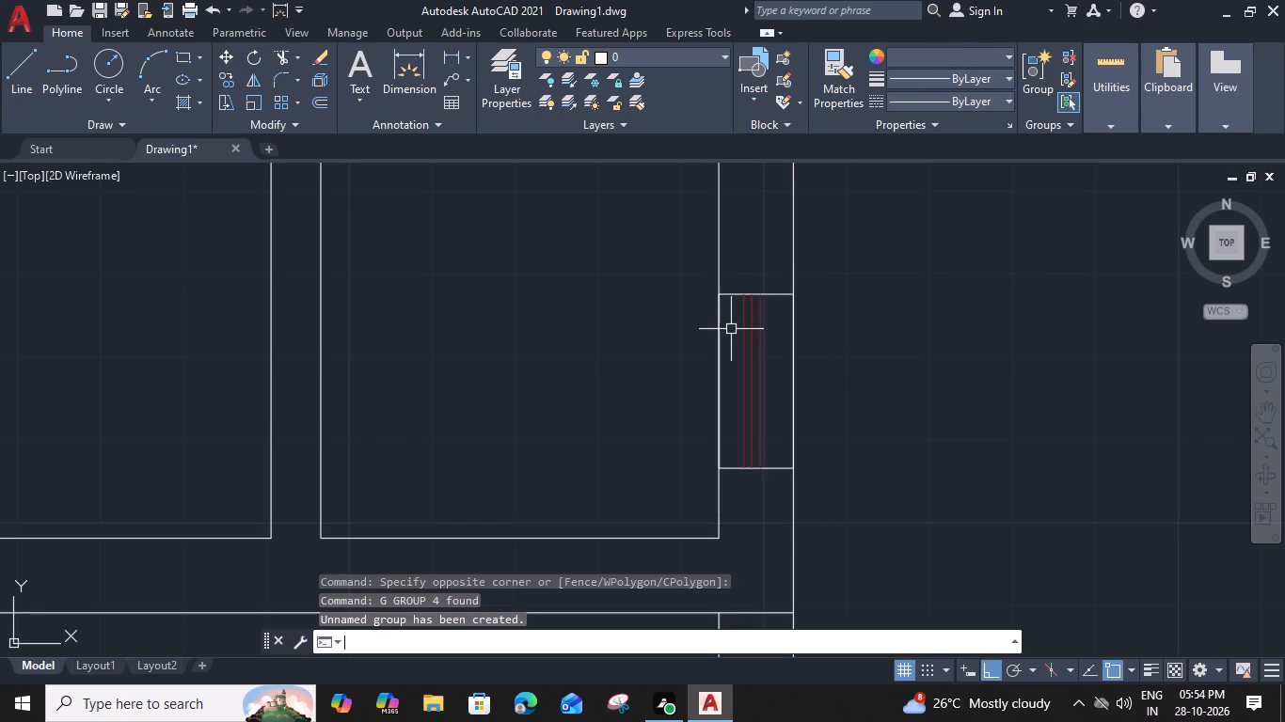
scroll(731, 329, "down", 4)
middle_click_drag(733, 243, 702, 639)
scroll(704, 205, "up", 3)
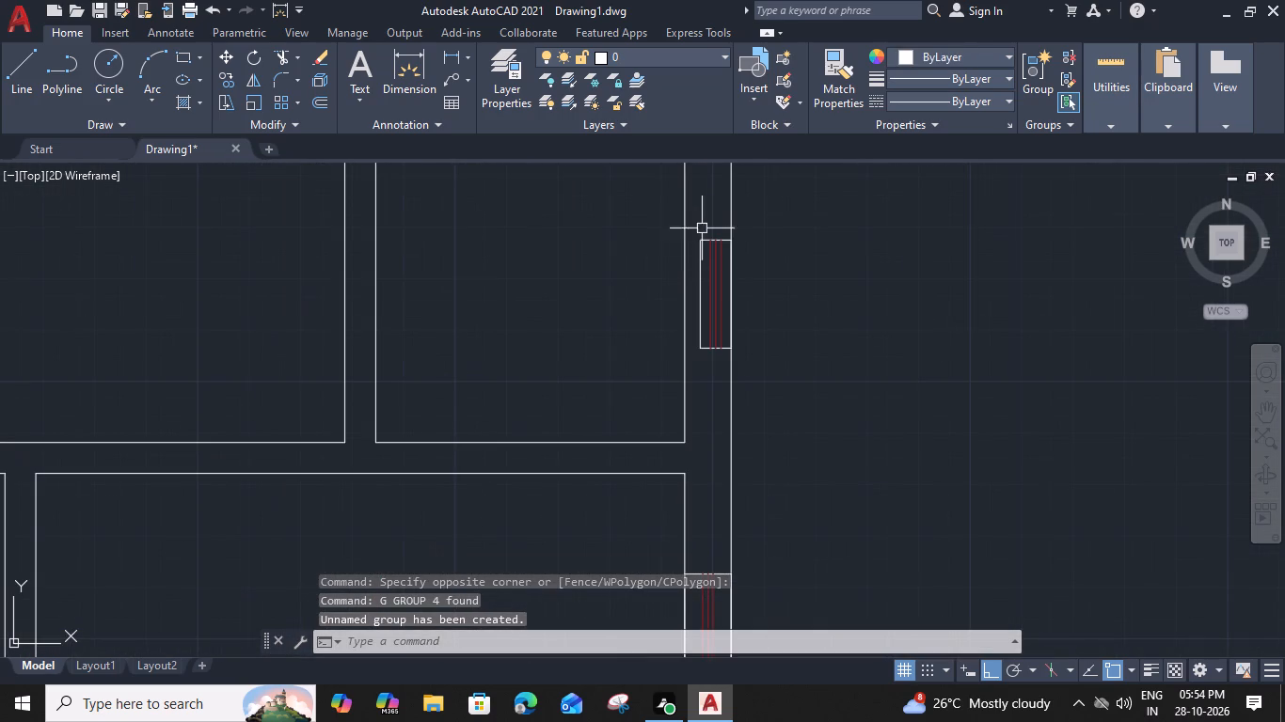
Ungroup the upper small east-wall window and stretch its rectangle's inner side to the wall's inner face.
left_click(702, 265)
key("u")
key("n")
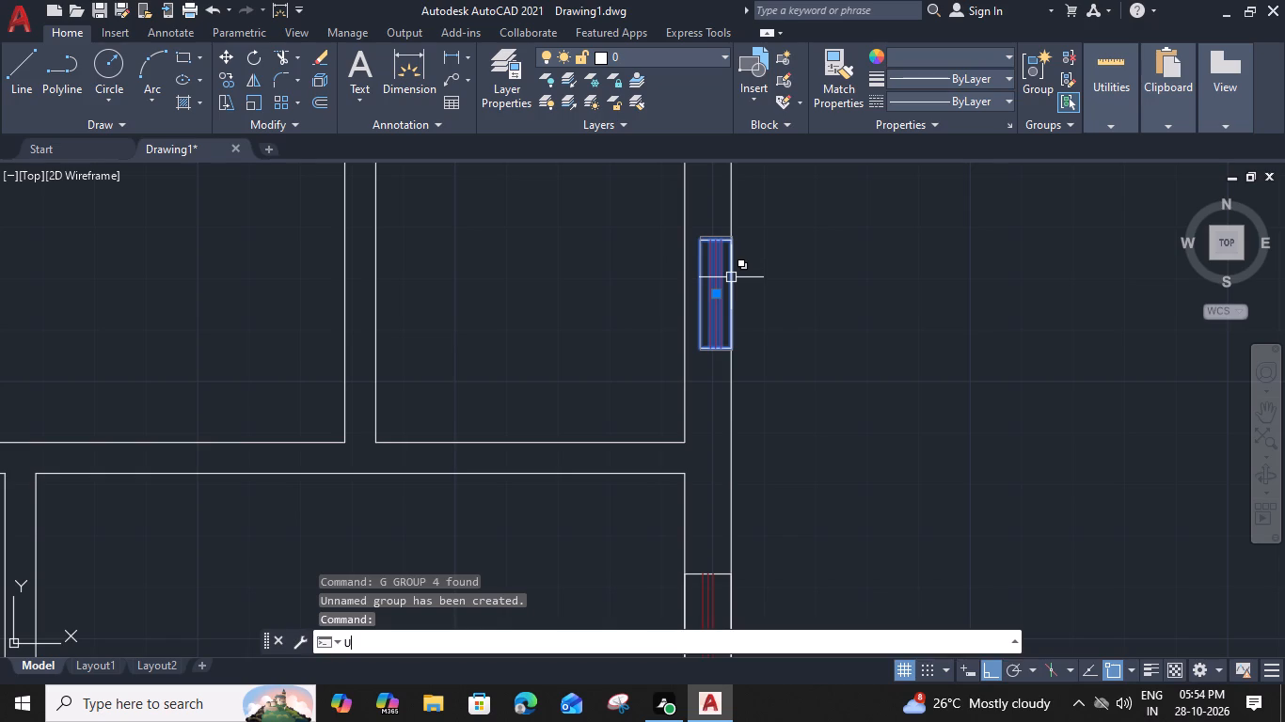
type("G")
key("space")
scroll(706, 225, "up", 2)
left_click(691, 293)
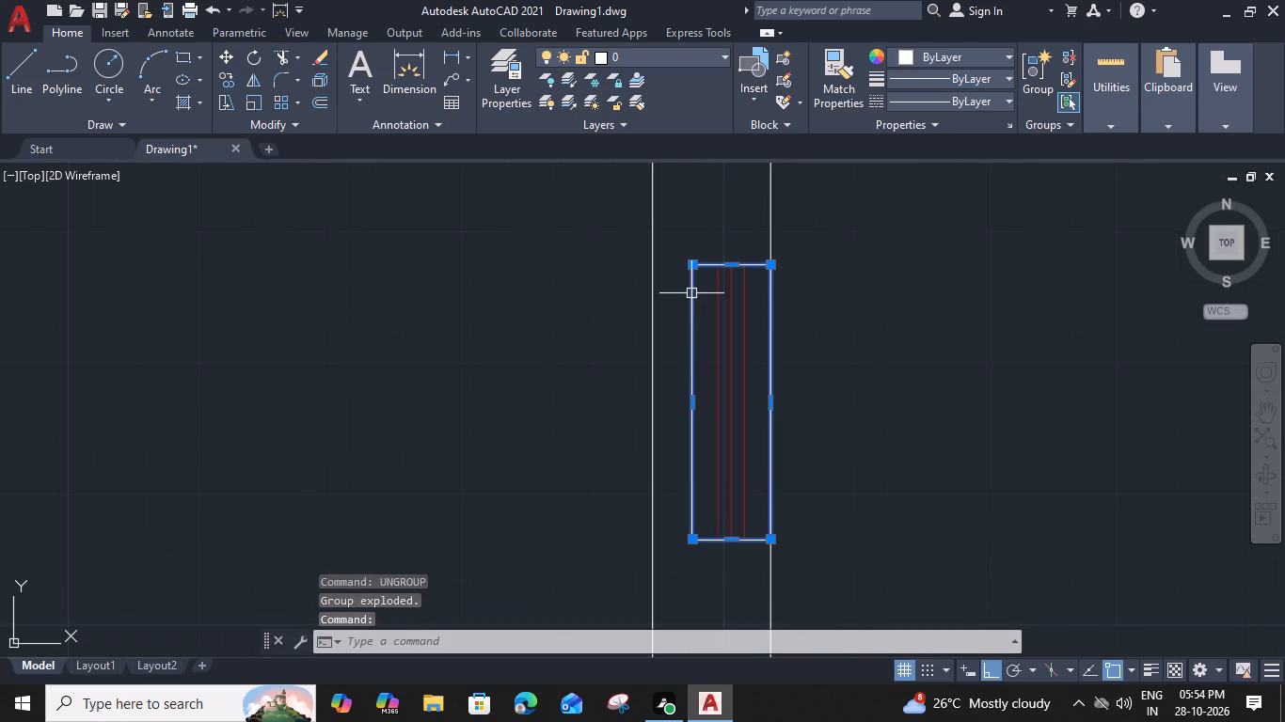
left_click(696, 405)
left_click(649, 411)
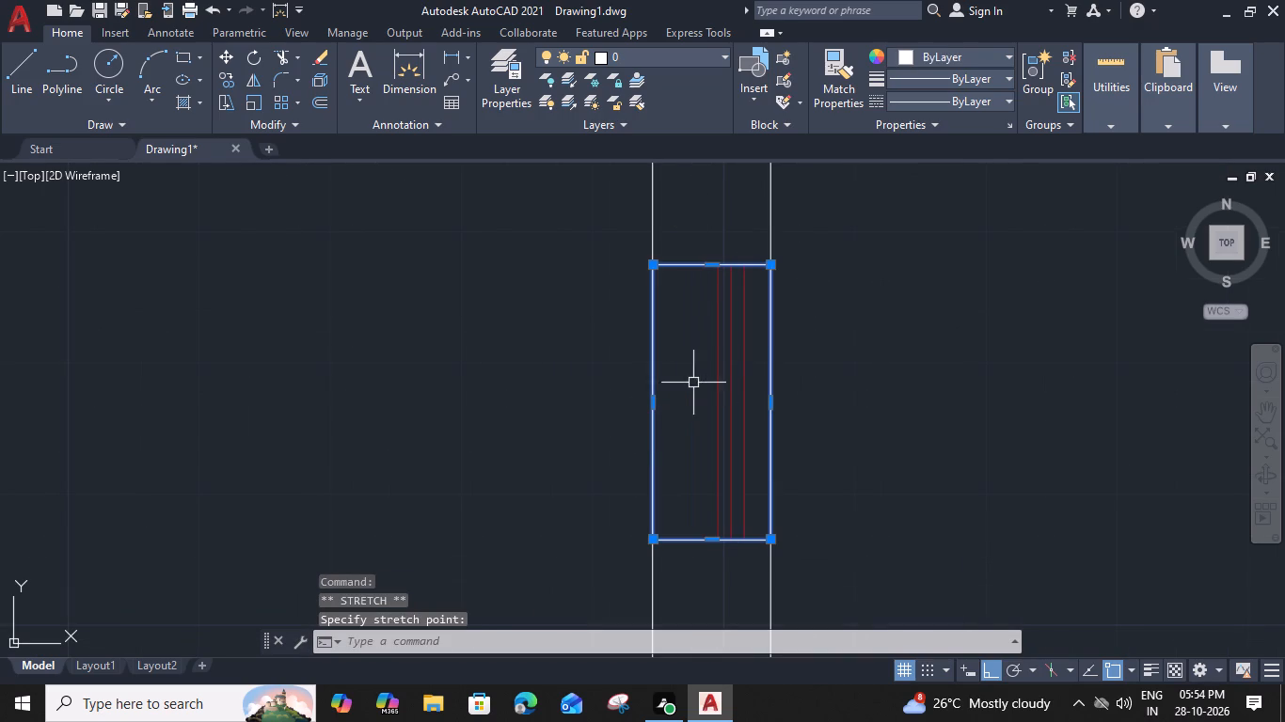
Offset the window's innermost red glazing line 1" toward the room twice to add two more lines.
left_click(718, 362)
key("o")
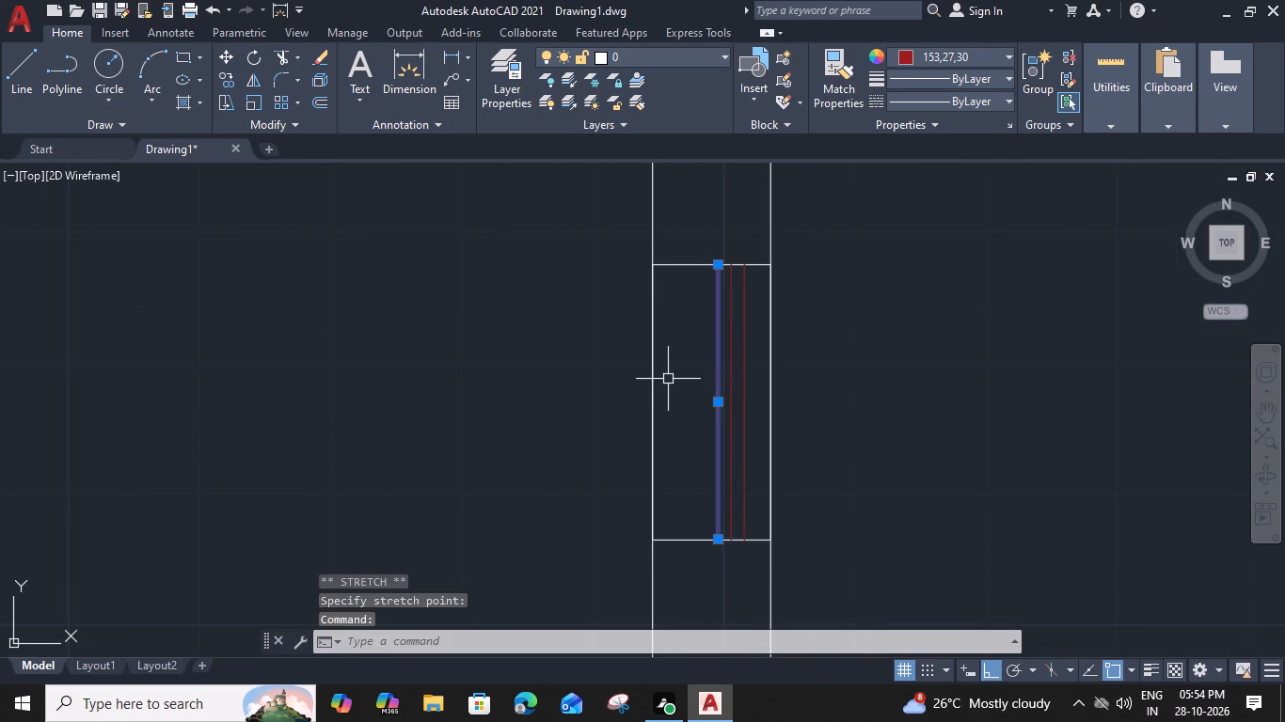
key("space")
type("1")
key("shift+quotedbl")
key("Return")
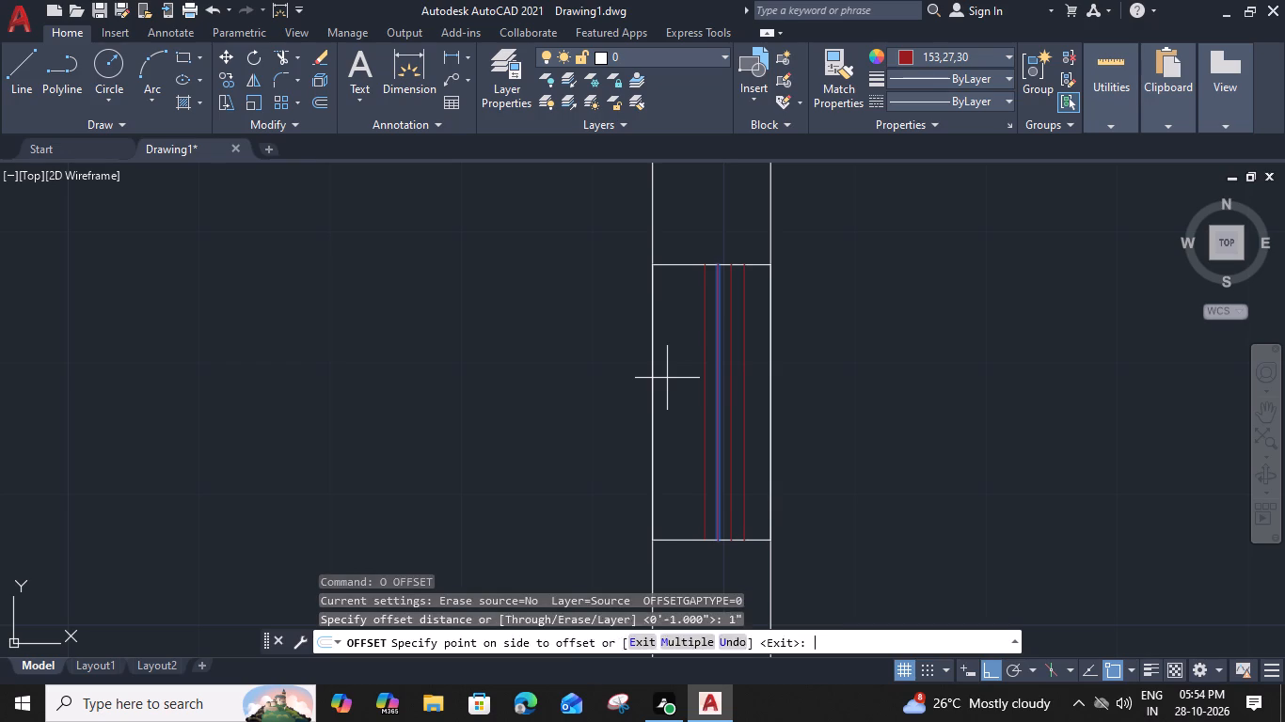
left_click(655, 378)
left_click(701, 370)
left_click(673, 378)
key("Escape")
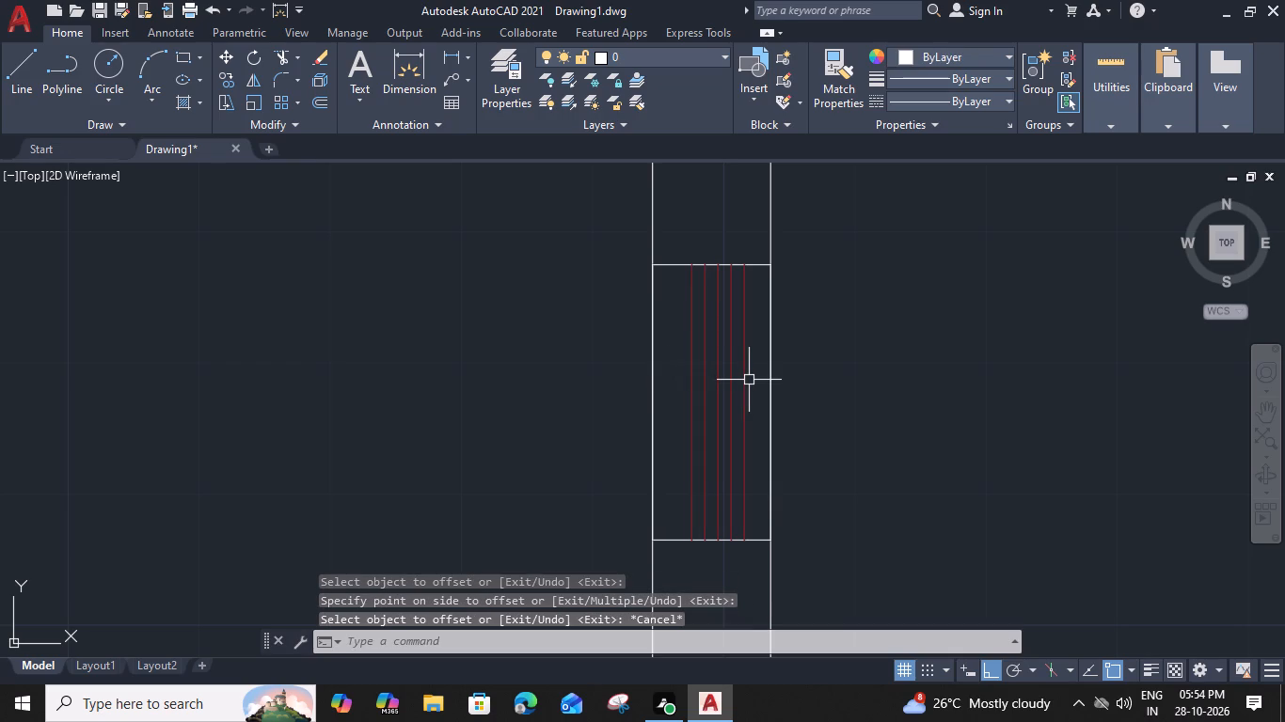
Delete the two outermost red glazing lines of the widened window, leaving the three centred ones.
left_click(756, 379)
left_click(723, 384)
key("Delete")
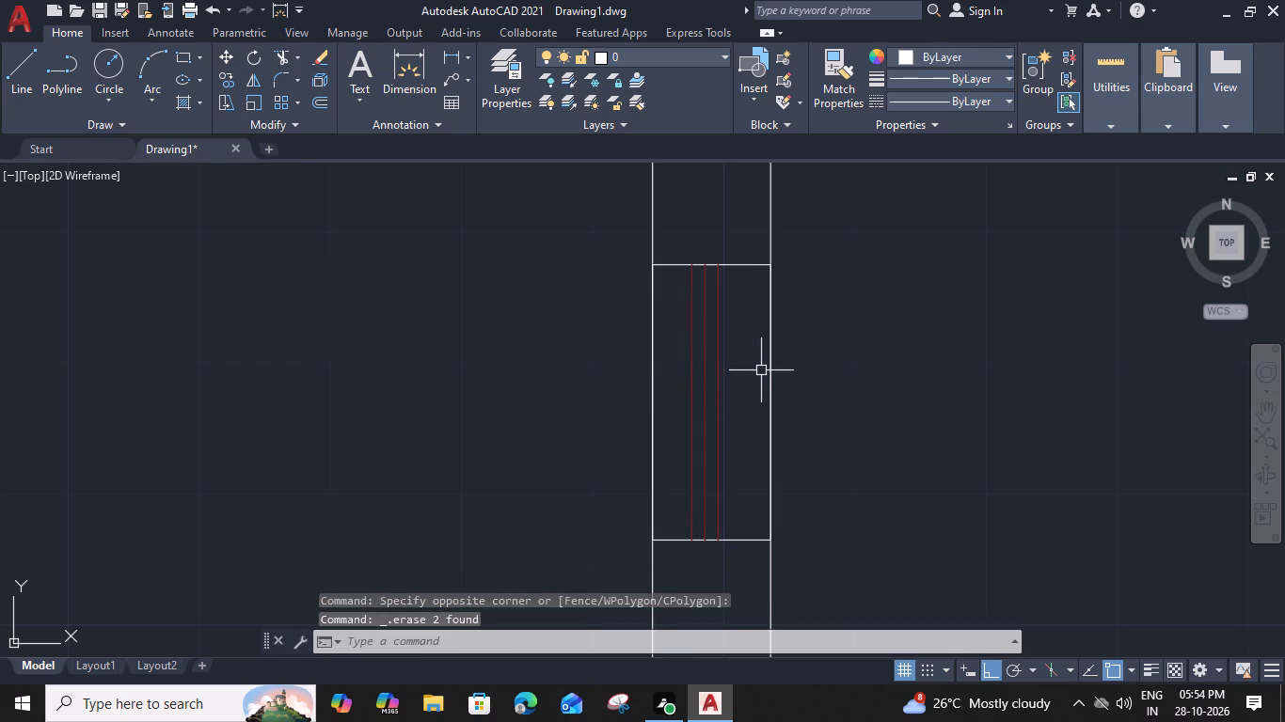
Group the widened upper east-wall window rectangle with its three red glazing lines.
left_click_drag(759, 252, 742, 263)
left_click(674, 334)
type("G")
key("space")
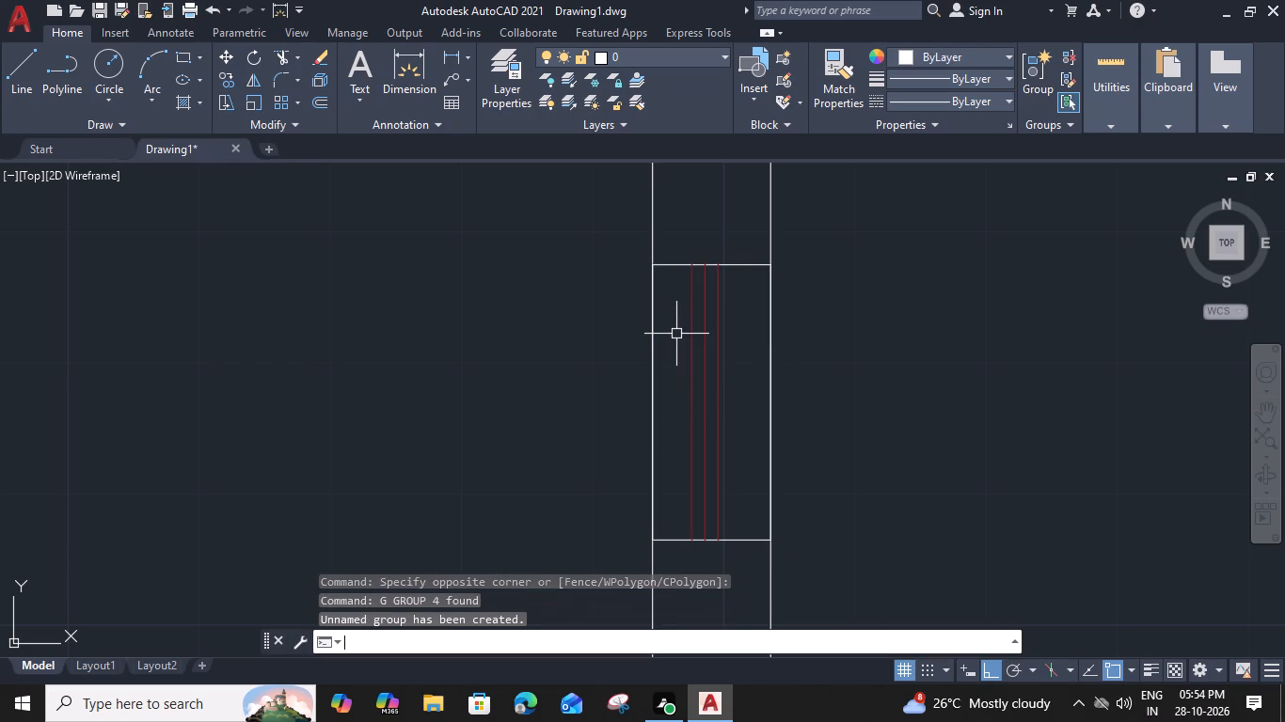
Look over the whole floor plan, checking its rooms and windows from north to south.
scroll(677, 336, "down", 6)
scroll(667, 416, "down", 1)
middle_click_drag(642, 439, 642, 438)
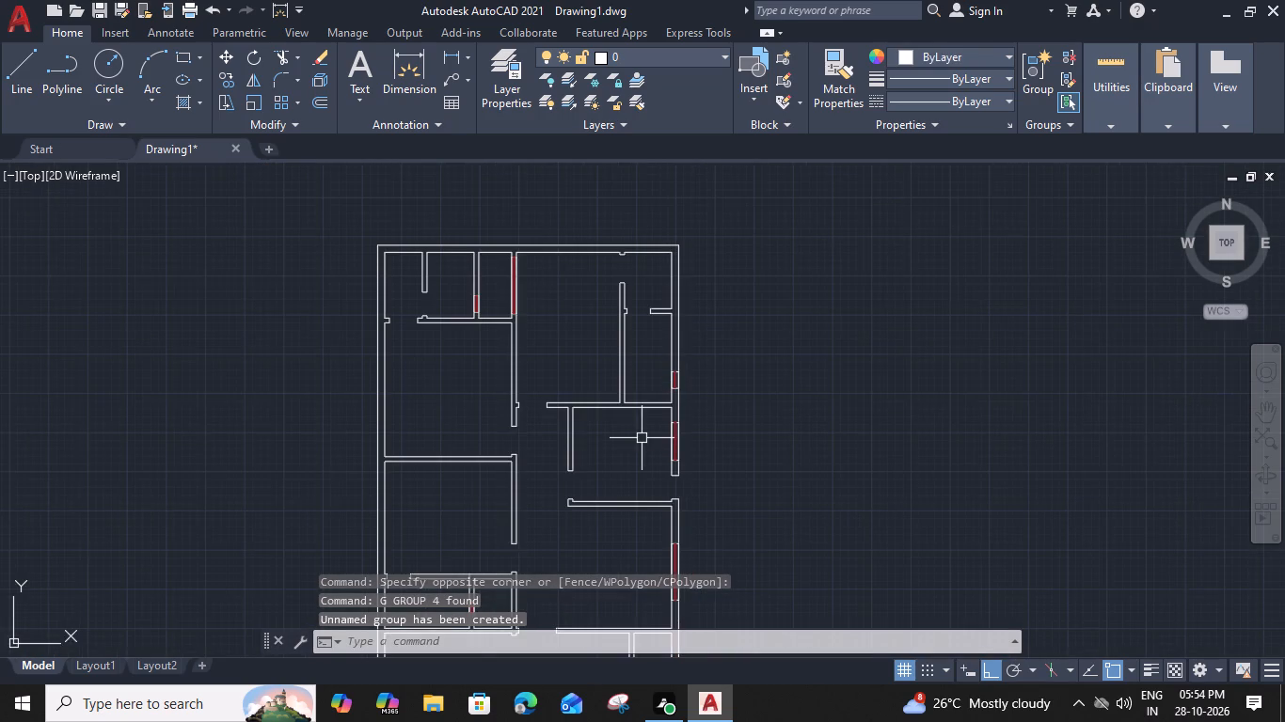
middle_click_drag(642, 438, 681, 446)
middle_click_drag(571, 461, 605, 389)
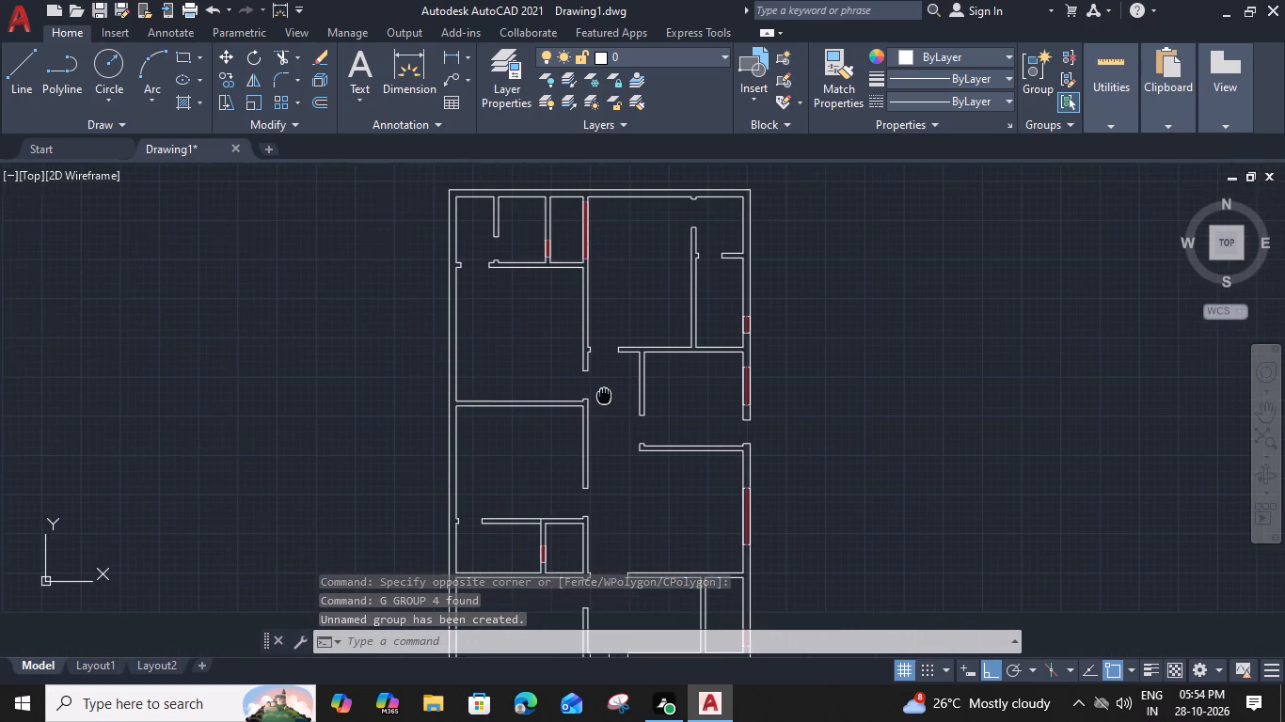
middle_click_drag(605, 389, 607, 378)
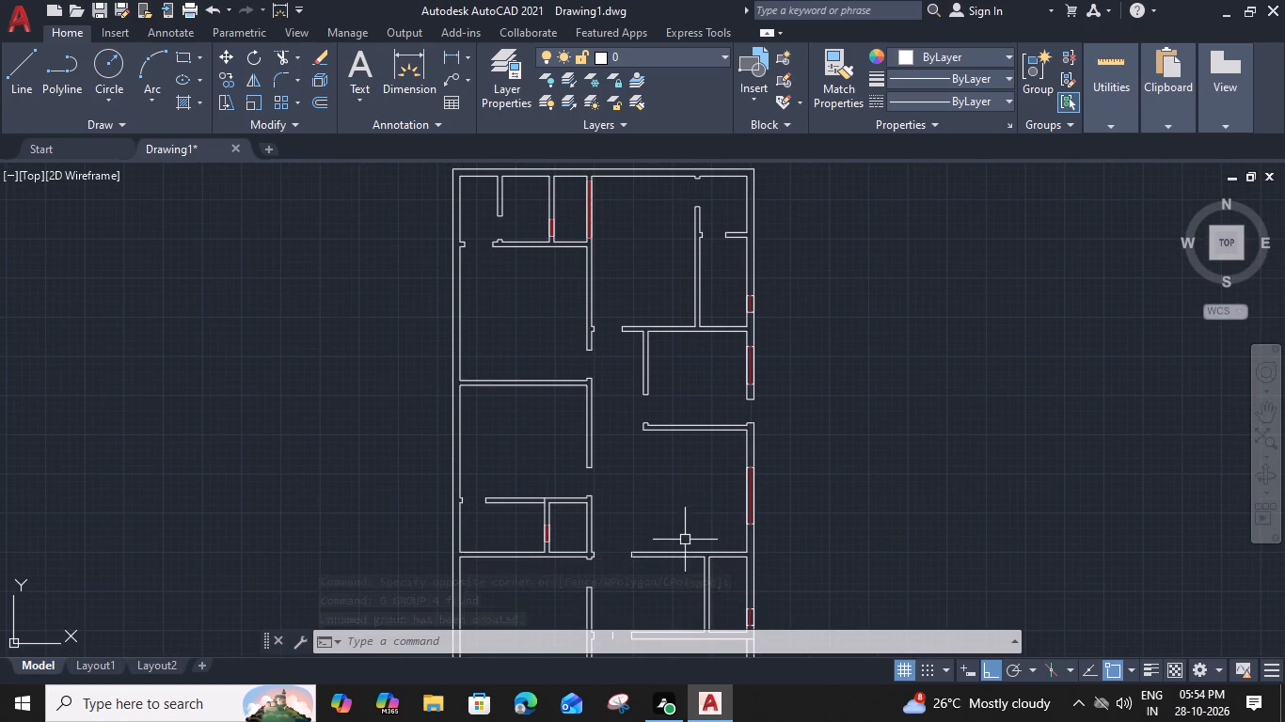
middle_click_drag(689, 537, 676, 326)
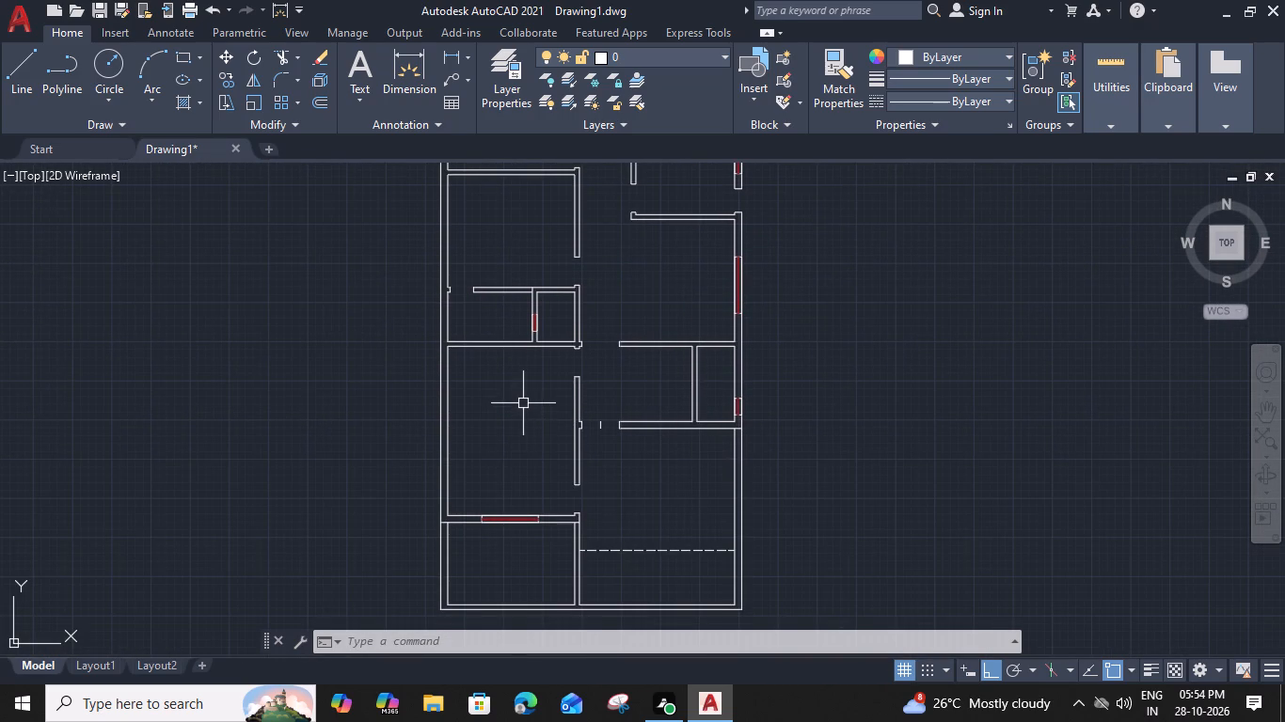
middle_click_drag(516, 317, 528, 357)
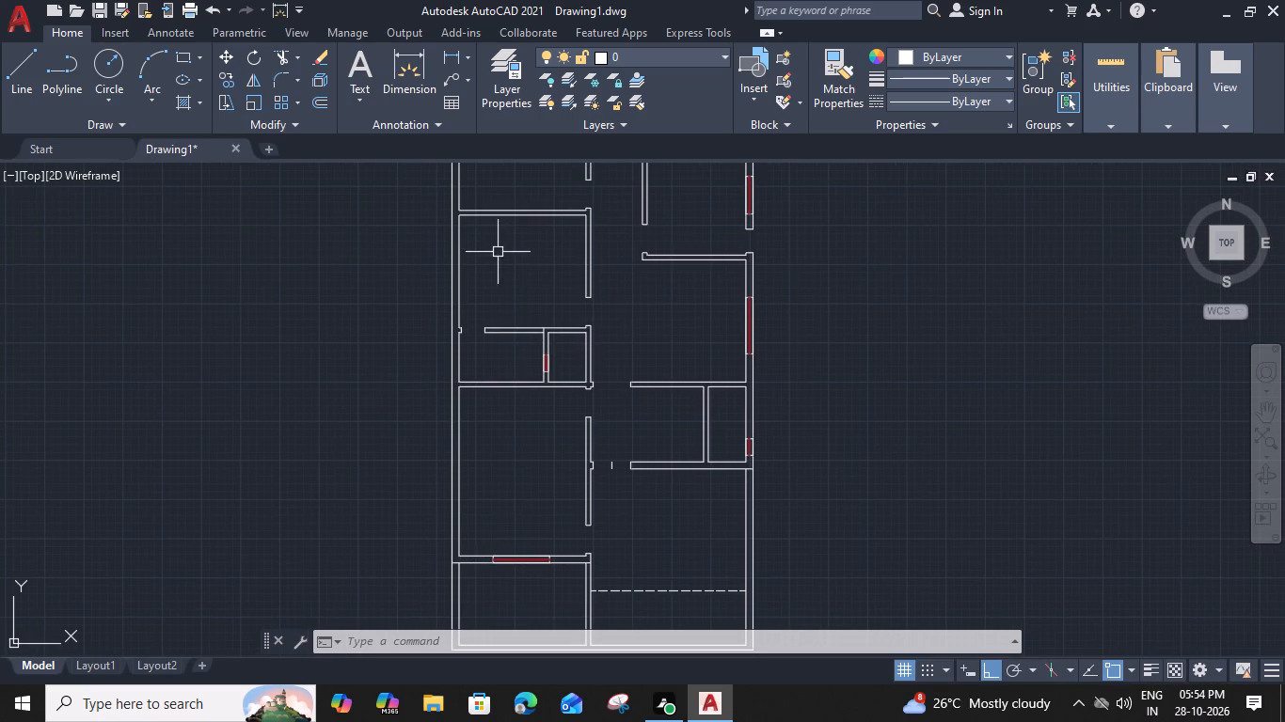
middle_click_drag(550, 307, 563, 403)
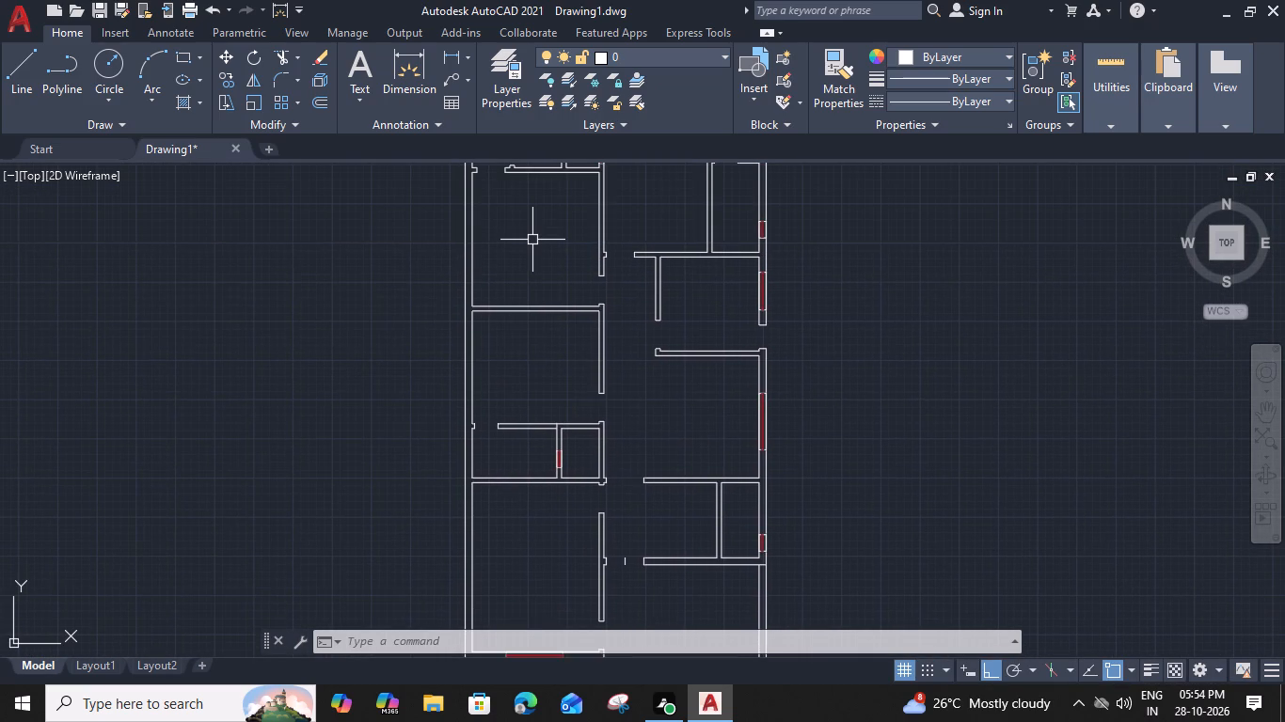
Place multiline text with 8" height in the northwest bedroom and enter BEDROOM as its first line.
type("MT")
key("space")
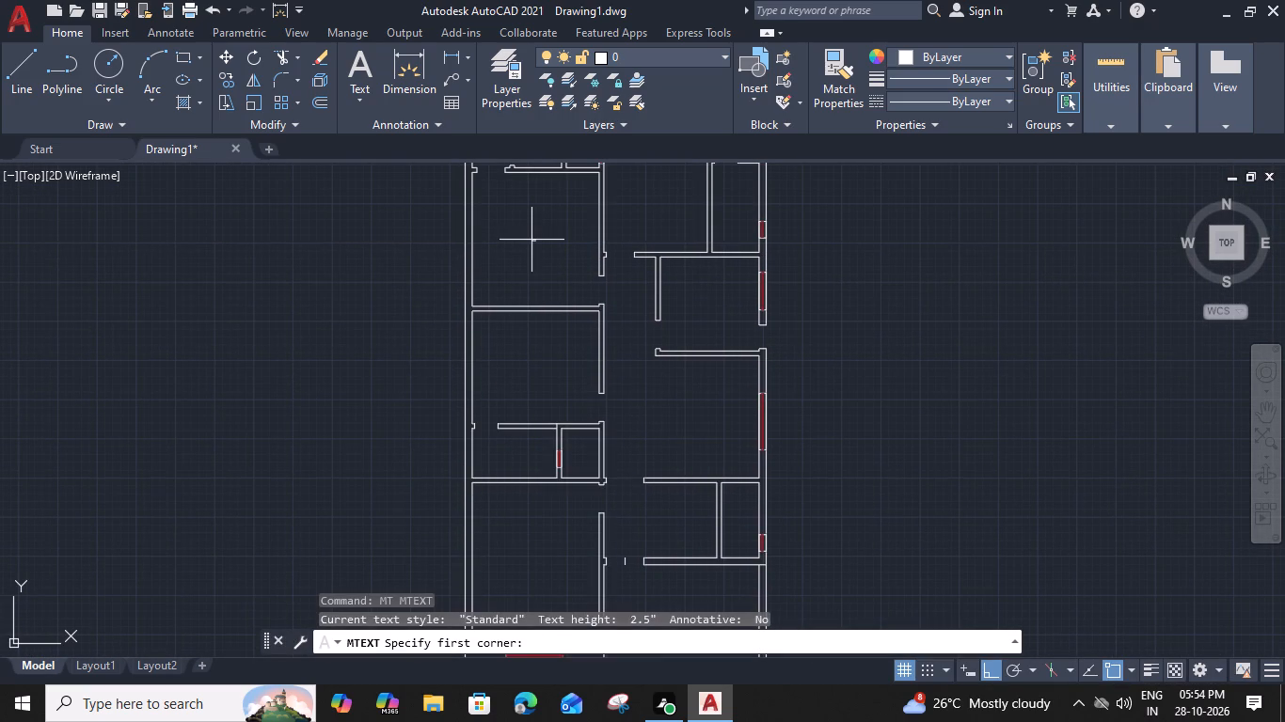
left_click(503, 244)
left_click(576, 257)
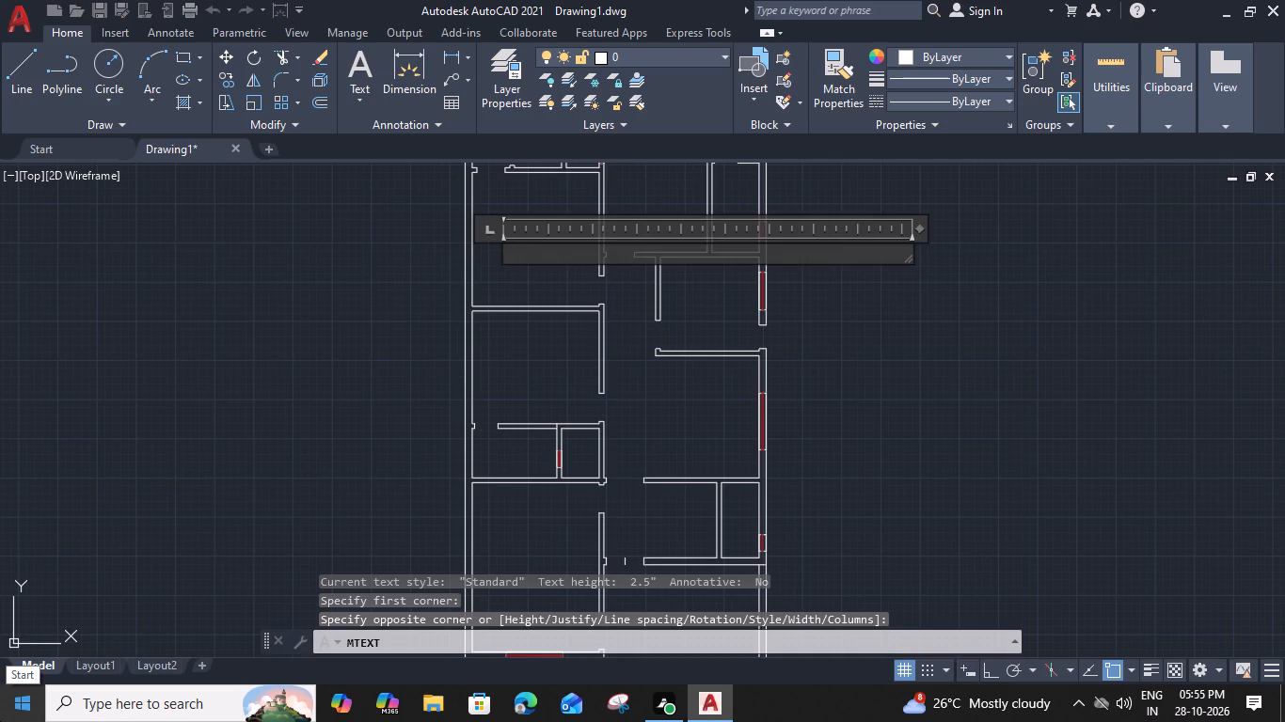
left_click_drag(210, 83, 168, 83)
key("8")
key("shift+quotedbl")
key("Return")
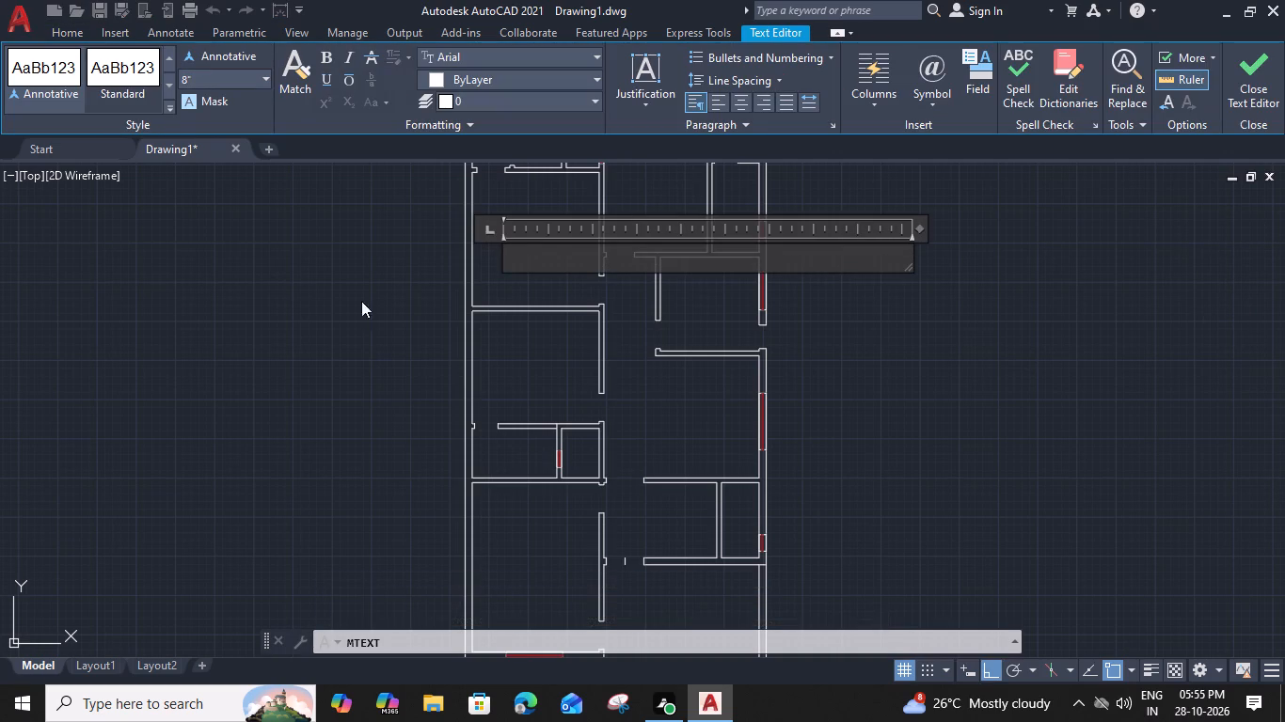
type("BEDROOM")
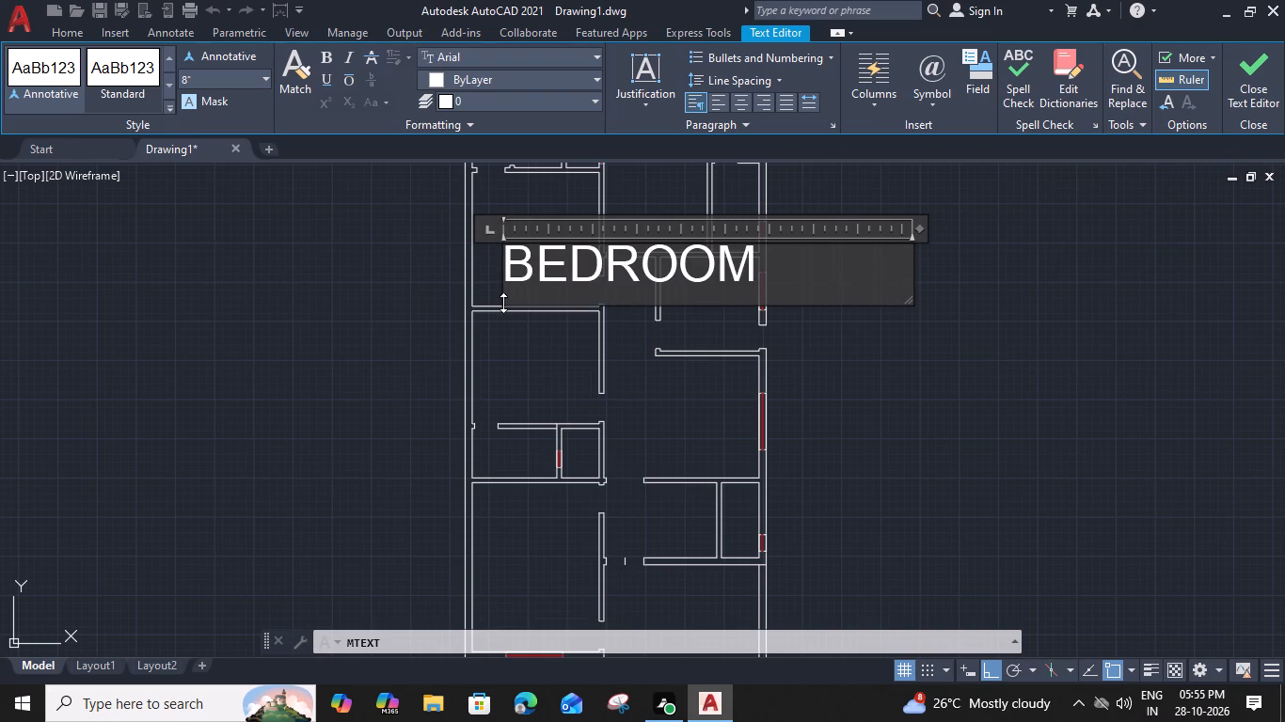
key("space")
key("Return")
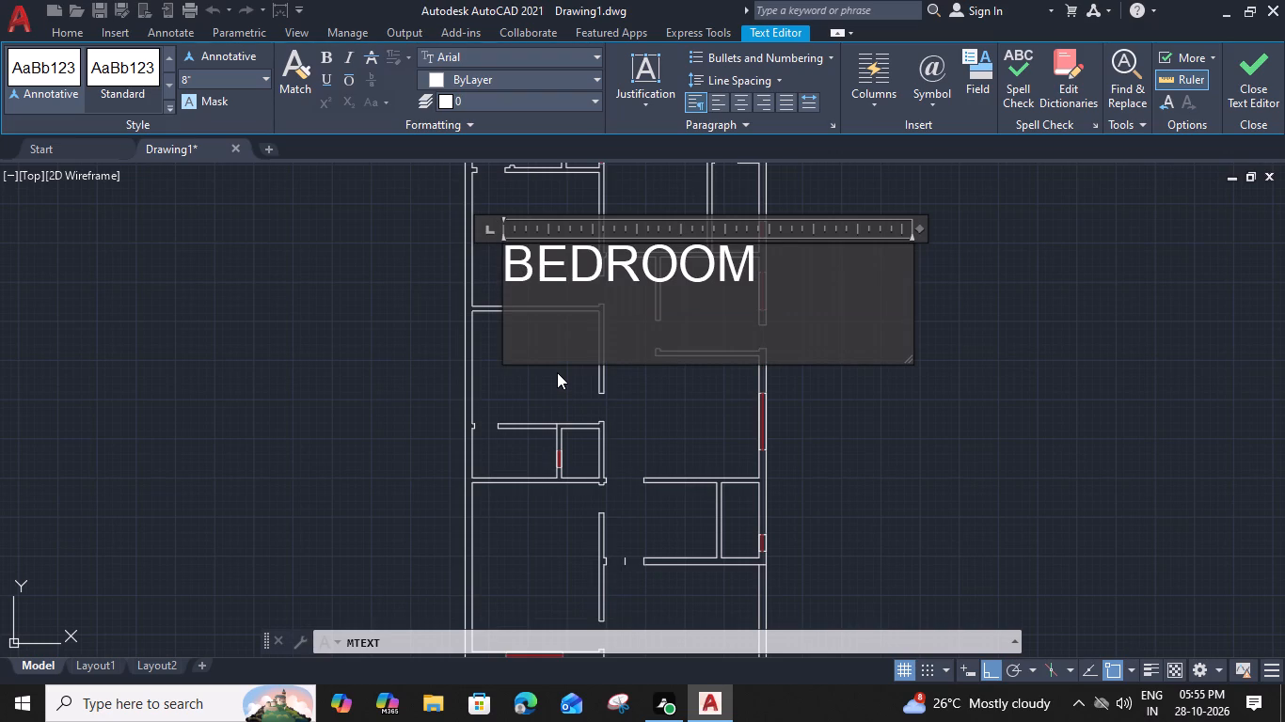
Add the room size 13'-6"X14'-3" as the label's second line and narrow the text frame to fit.
type("13'")
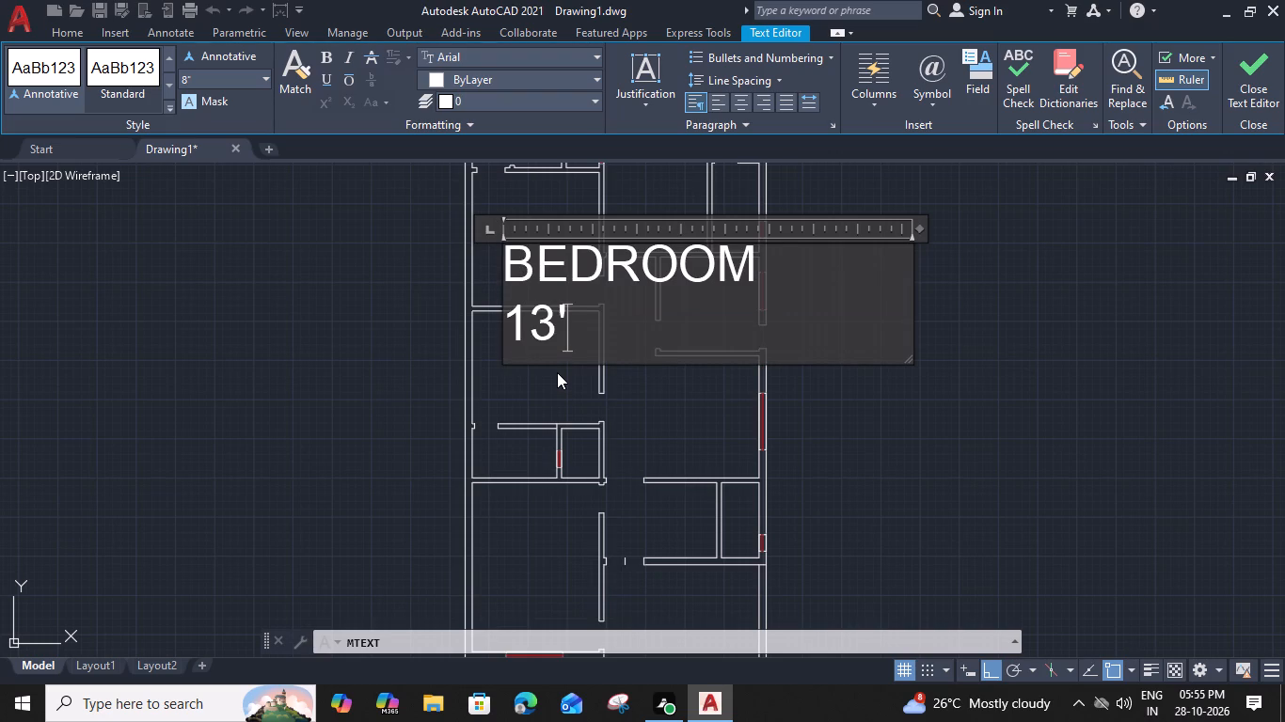
key("0")
key("BackSpace")
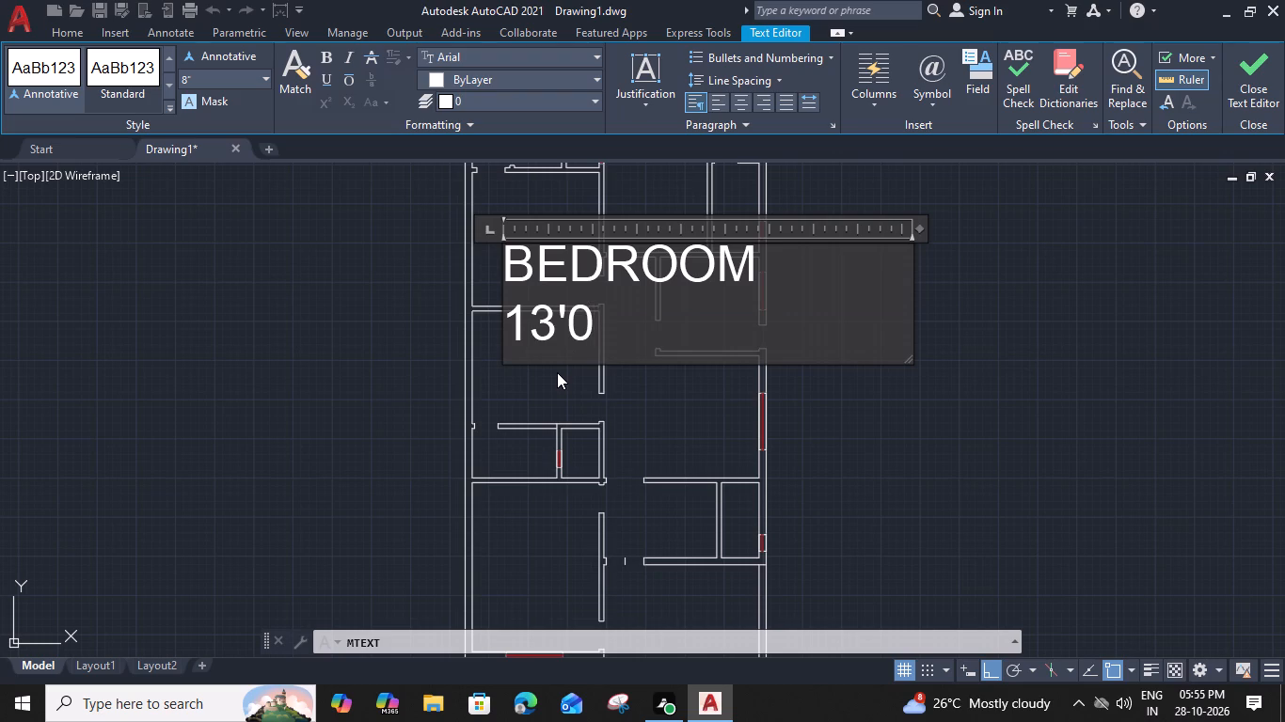
type("-5")
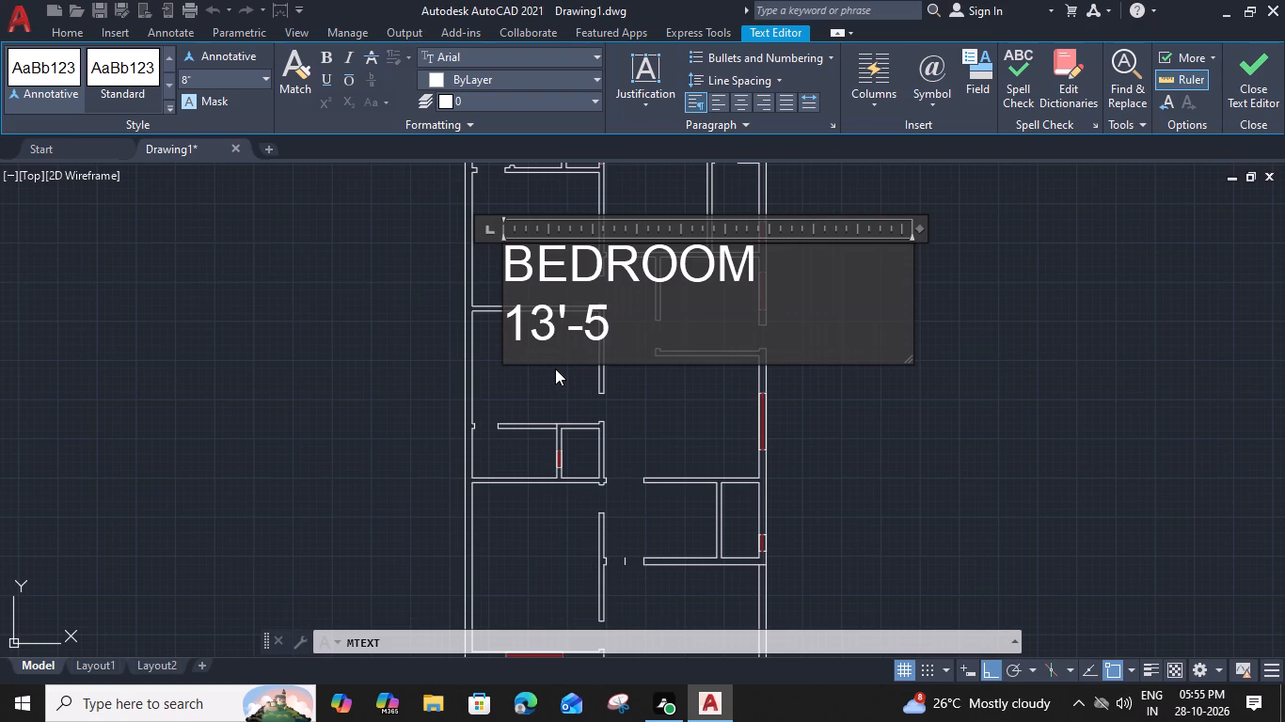
key("BackSpace")
type("6\"")
key("x")
type("14'-")
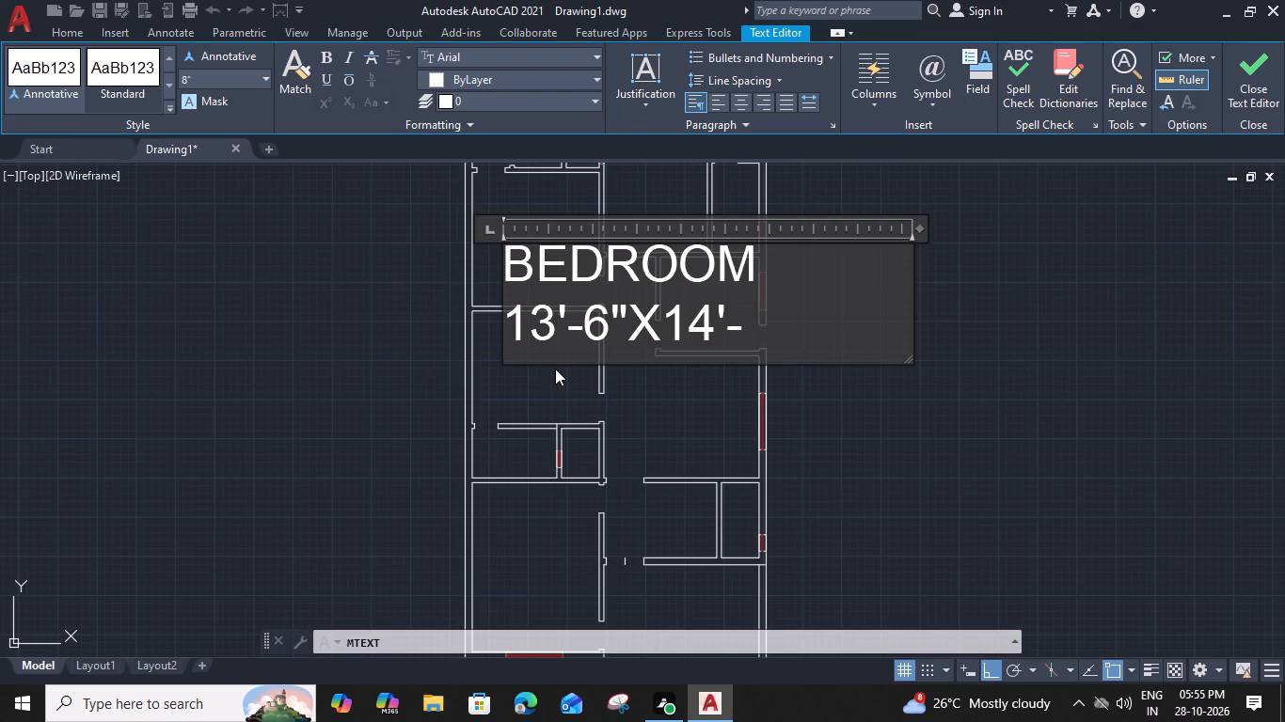
key("3")
key("shift+quotedbl")
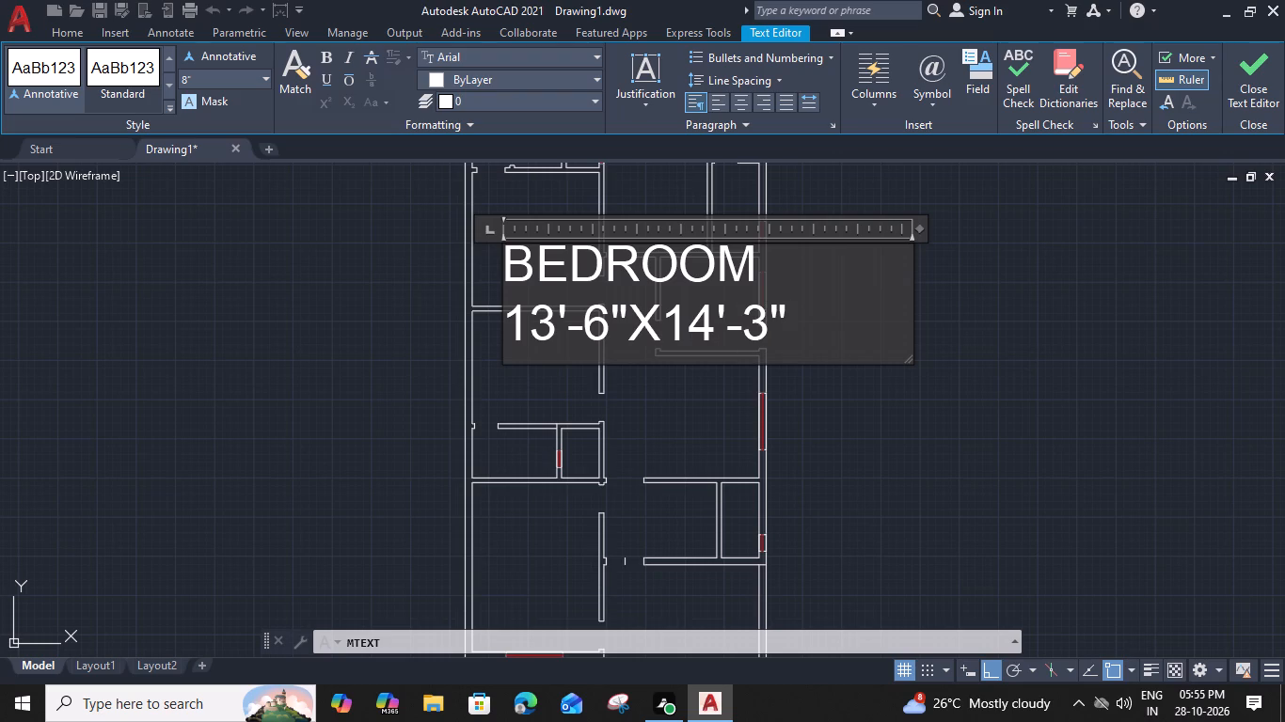
left_click_drag(918, 231, 836, 233)
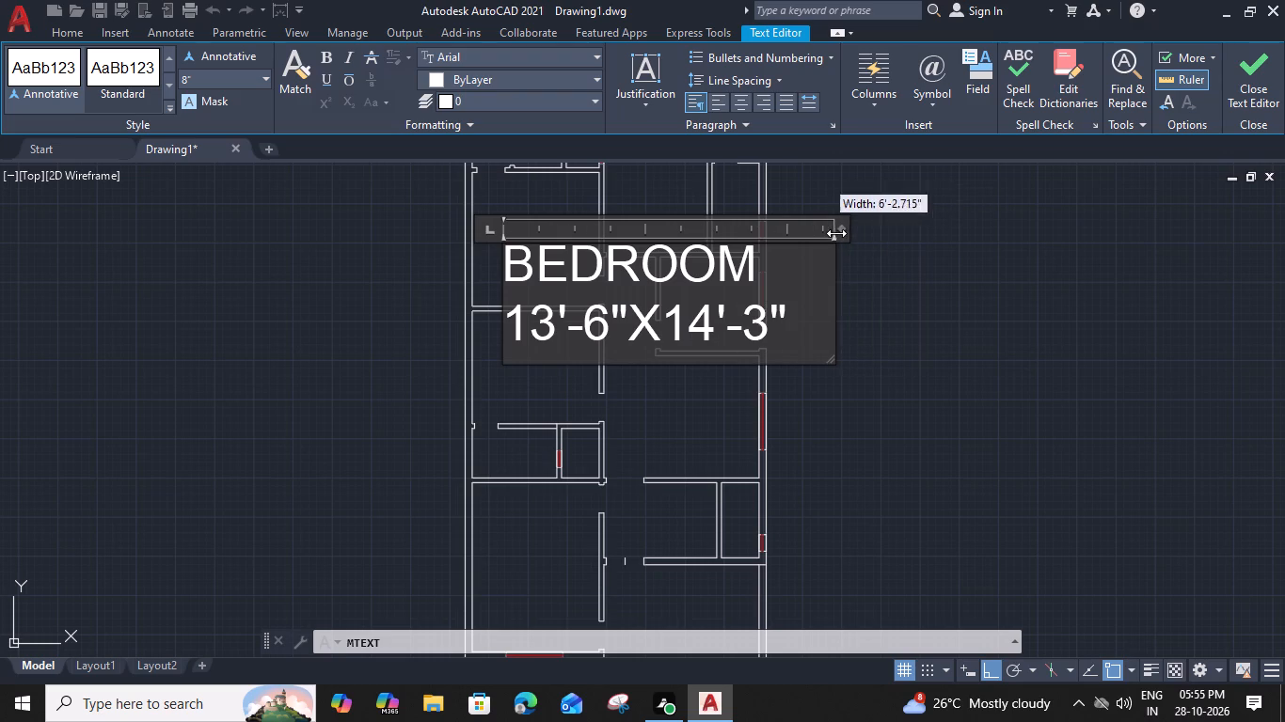
left_click_drag(836, 233, 797, 230)
left_click(804, 344)
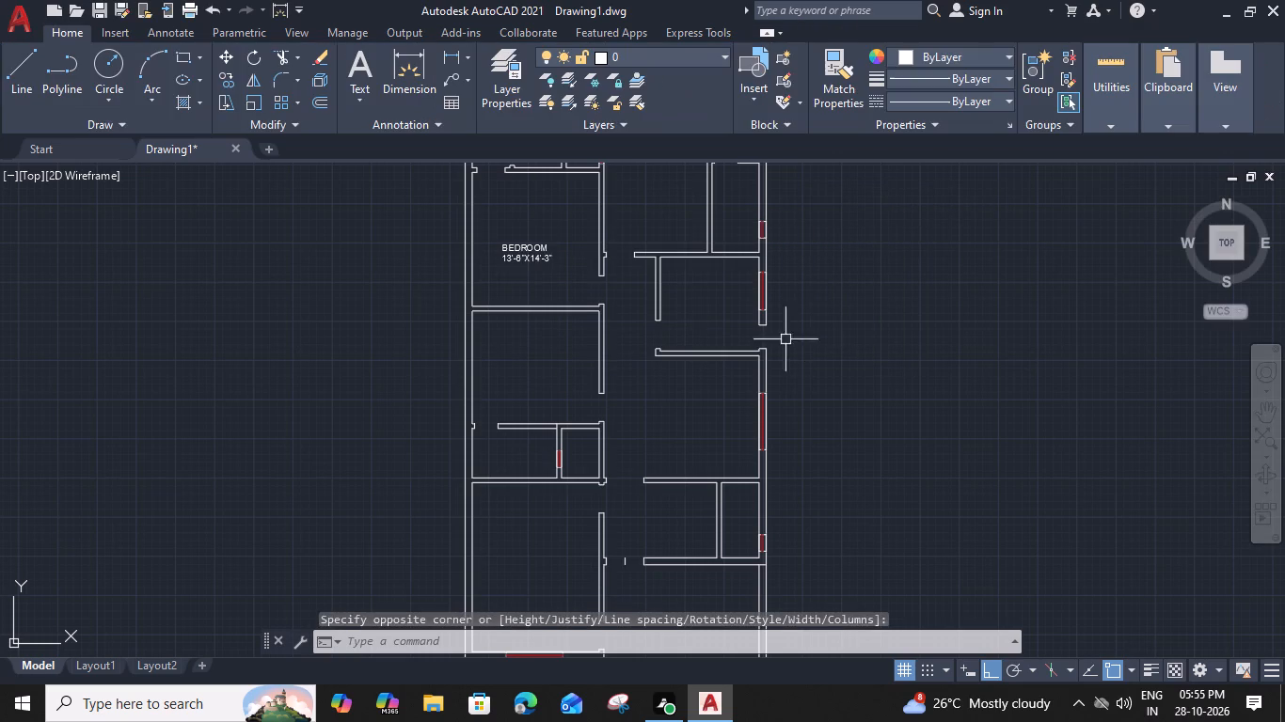
Copy the bedroom label into the large room across the wall to the east.
left_click(520, 259)
type("CO")
key("space")
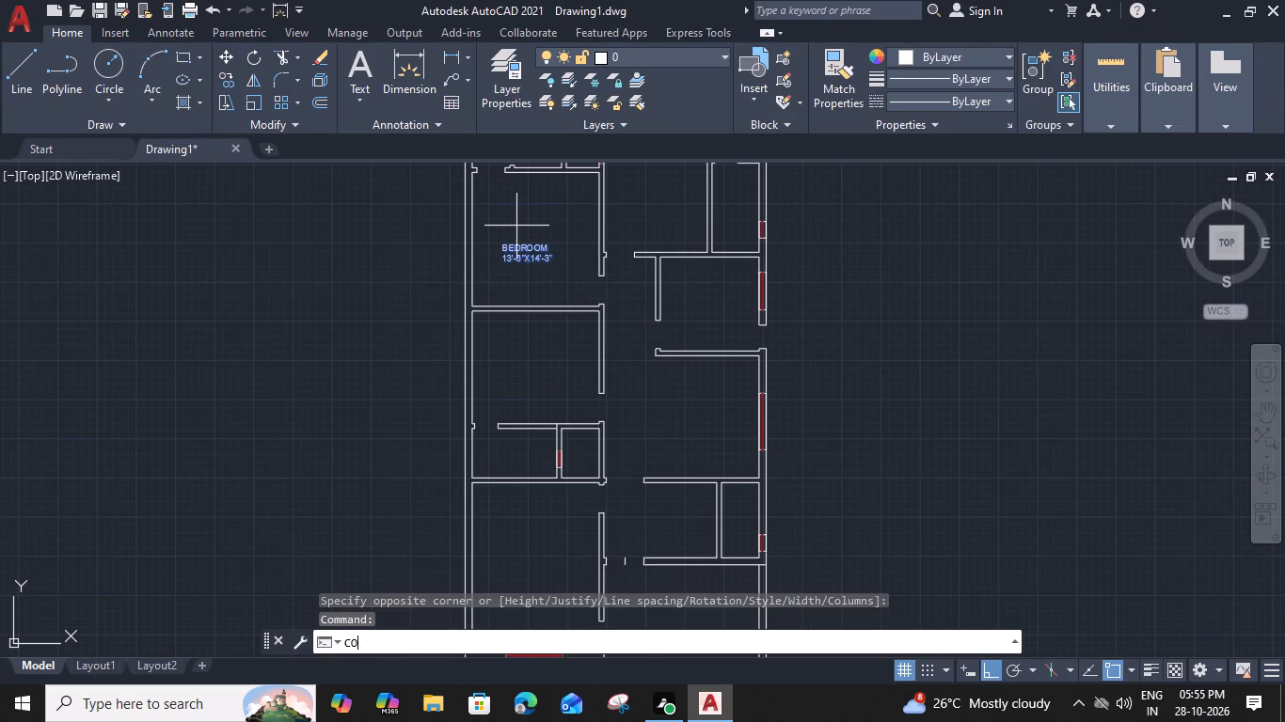
left_click(474, 244)
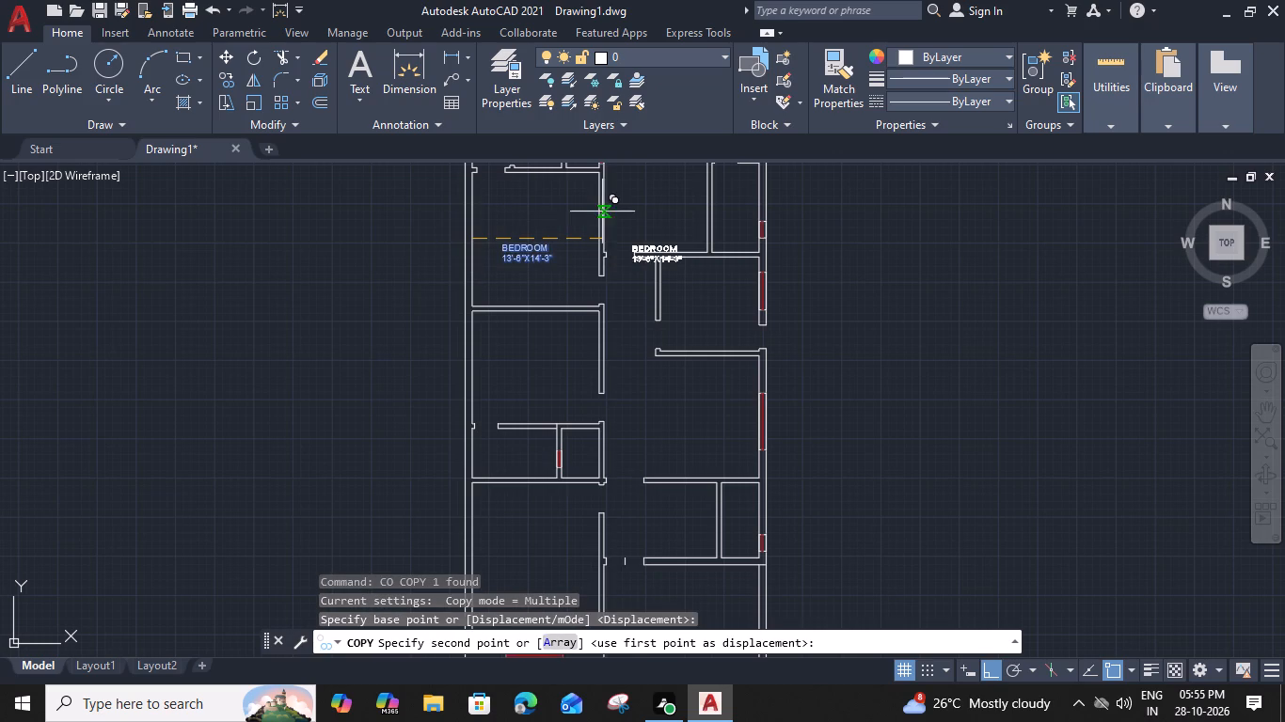
left_click(606, 196)
key("Escape")
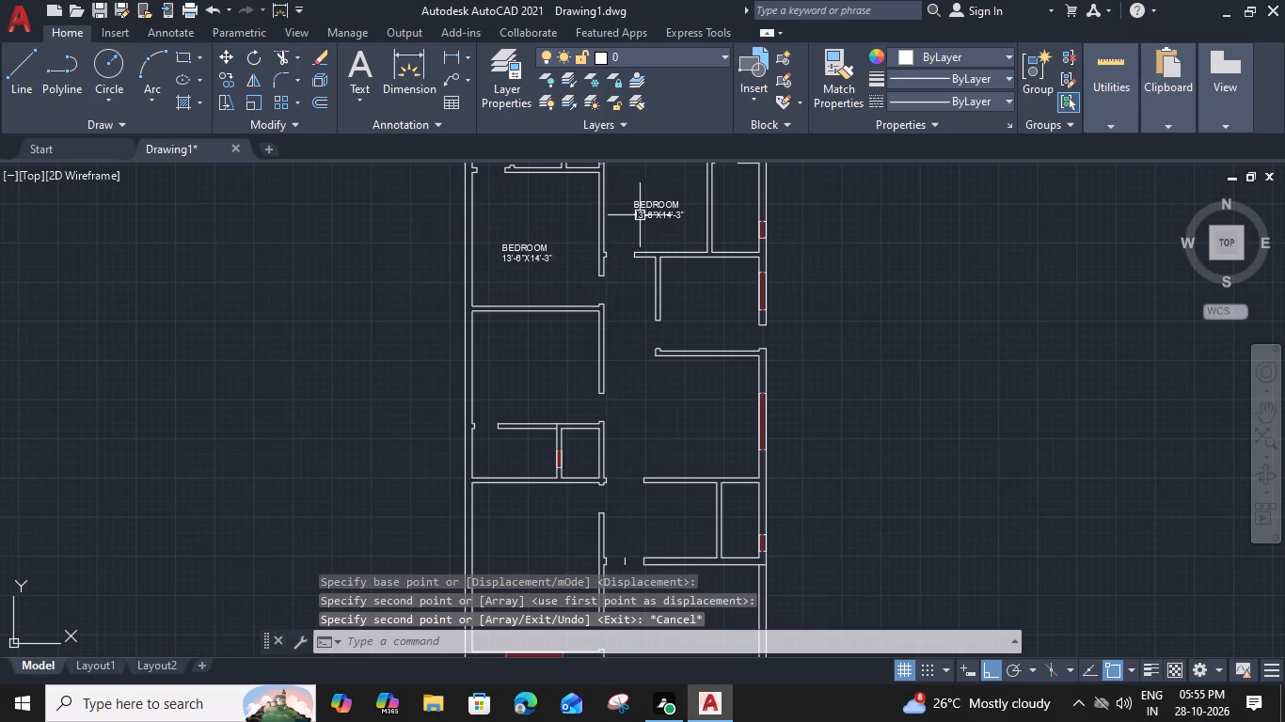
Change the room size in the copied bedroom label, east of the first bedroom, to 11'-0"X16'-0".
middle_click_drag(641, 216, 636, 264)
left_click(641, 243)
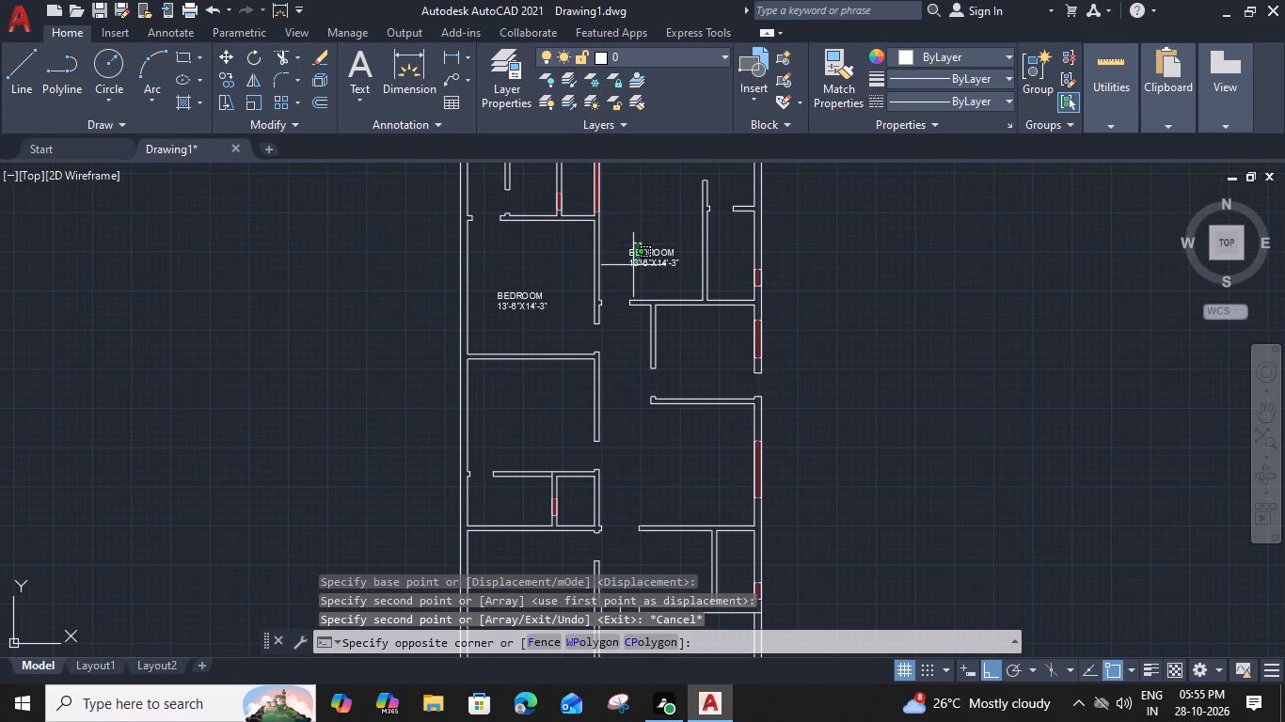
left_click(633, 265)
scroll(658, 254, "up", 2)
double_click(658, 254)
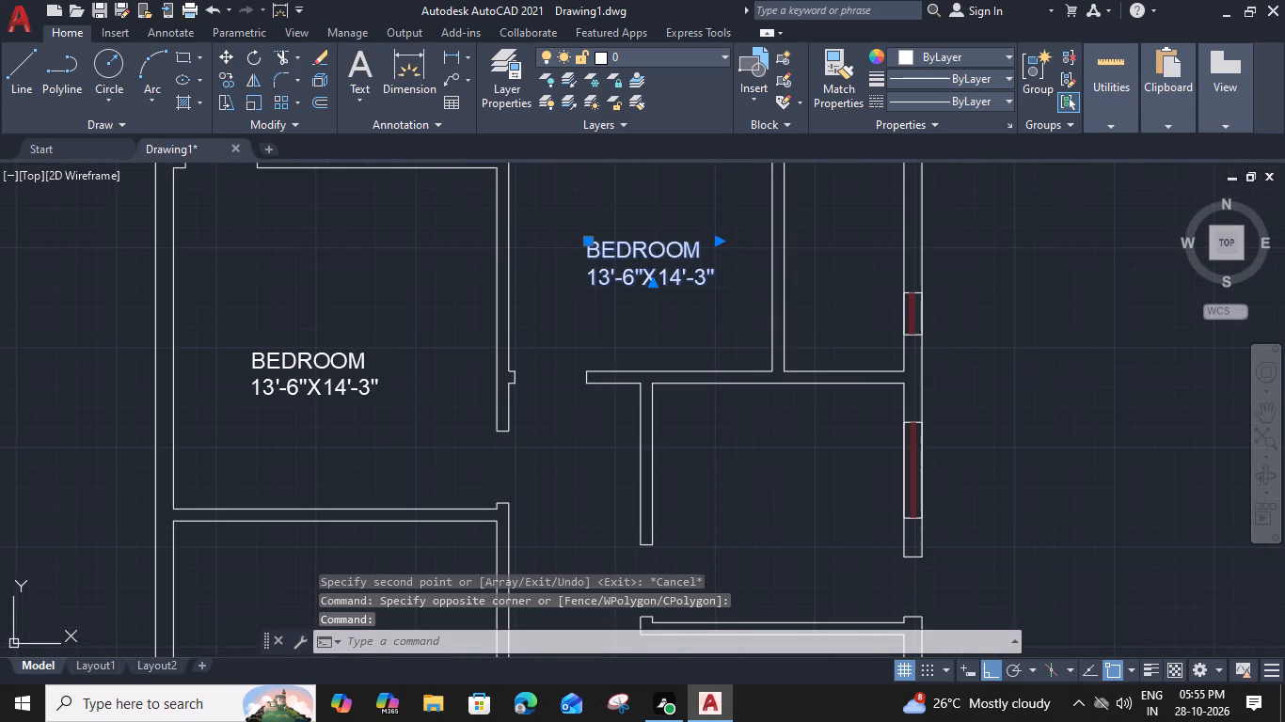
left_click_drag(611, 276, 600, 273)
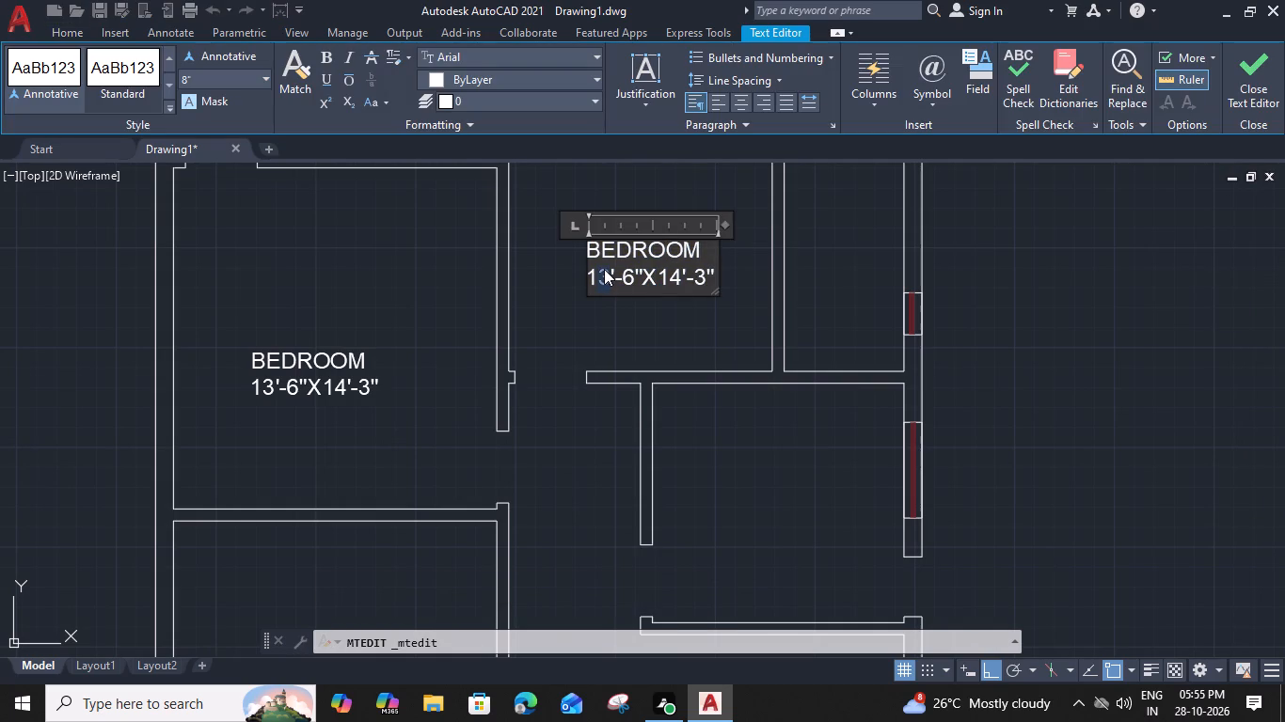
key("1")
left_click_drag(680, 278, 670, 278)
key("6")
left_click_drag(709, 275, 698, 275)
key("0")
left_click_drag(633, 278, 625, 278)
key("0")
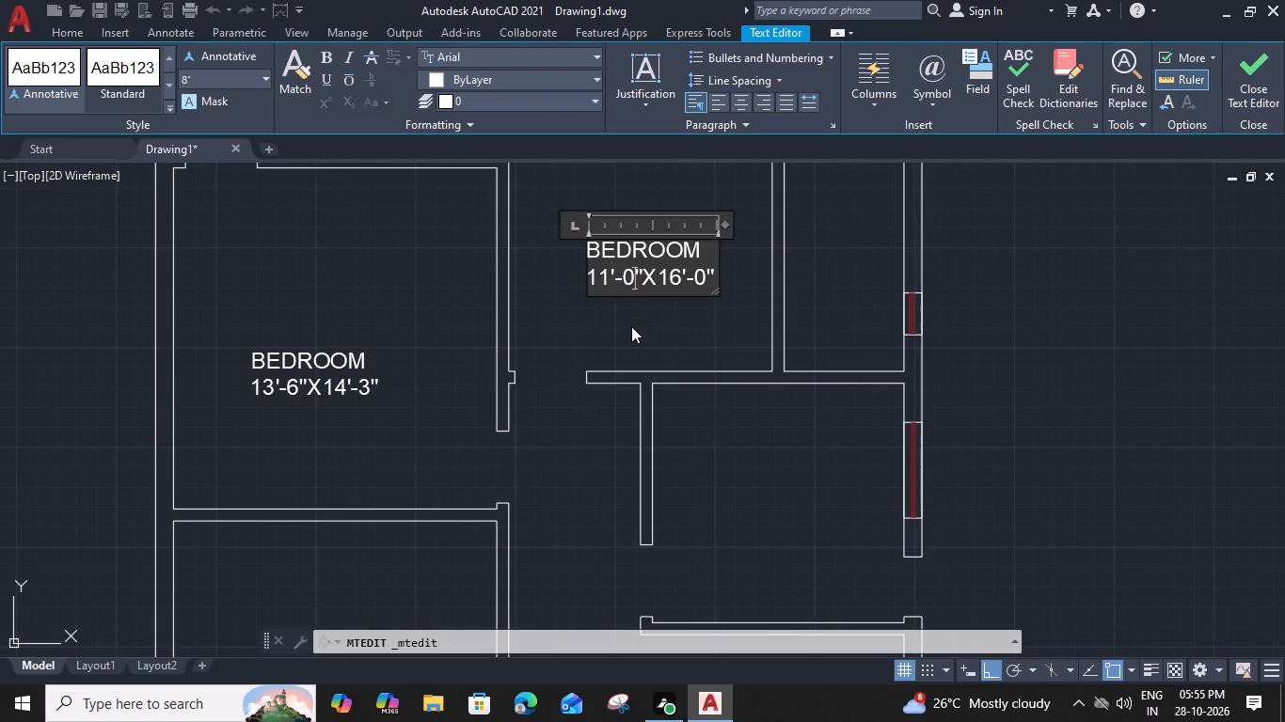
left_click(631, 326)
Copy the 11'-0"X16'-0" bedroom label into the smaller room directly to the south.
left_click(595, 284)
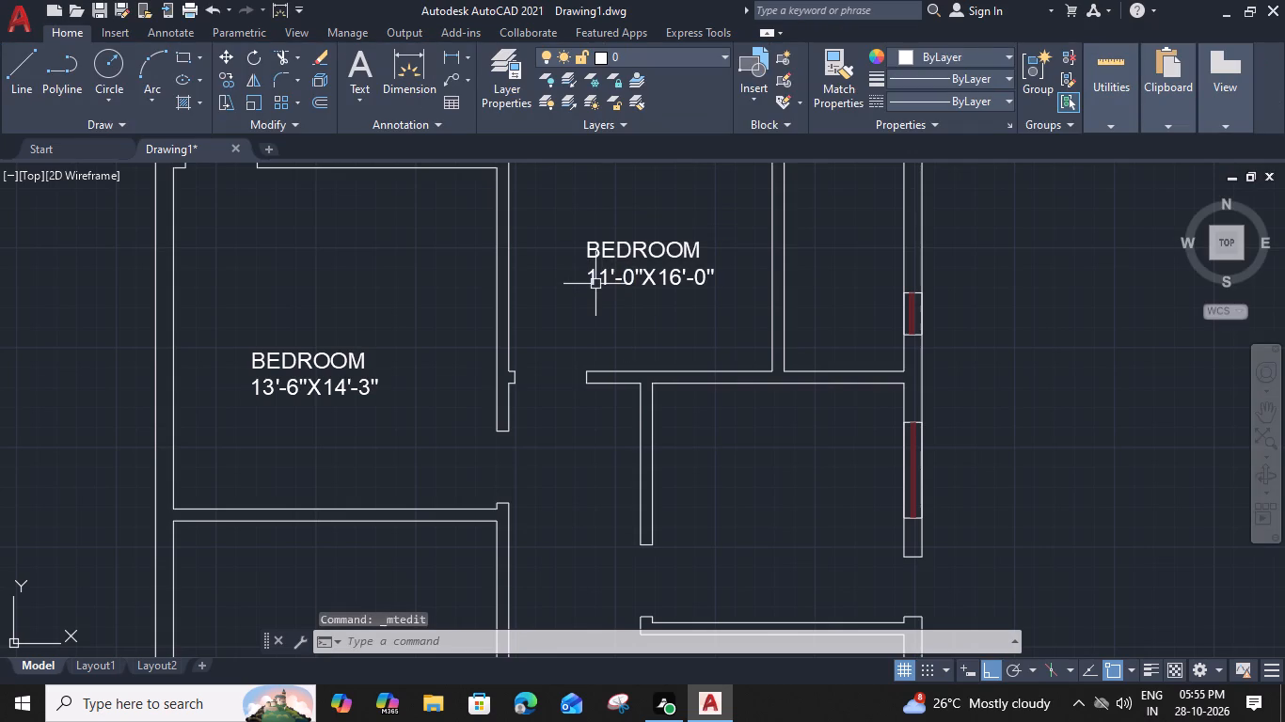
type("CO")
key("space")
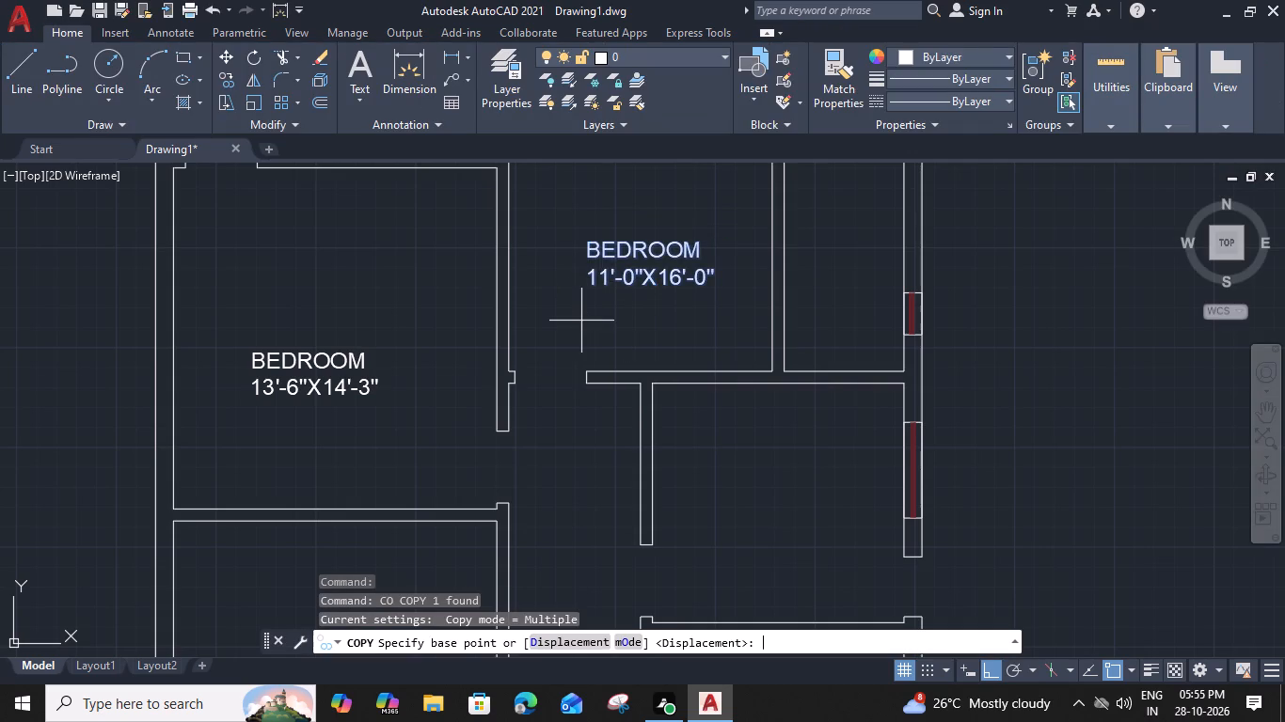
left_click(587, 294)
left_click(655, 482)
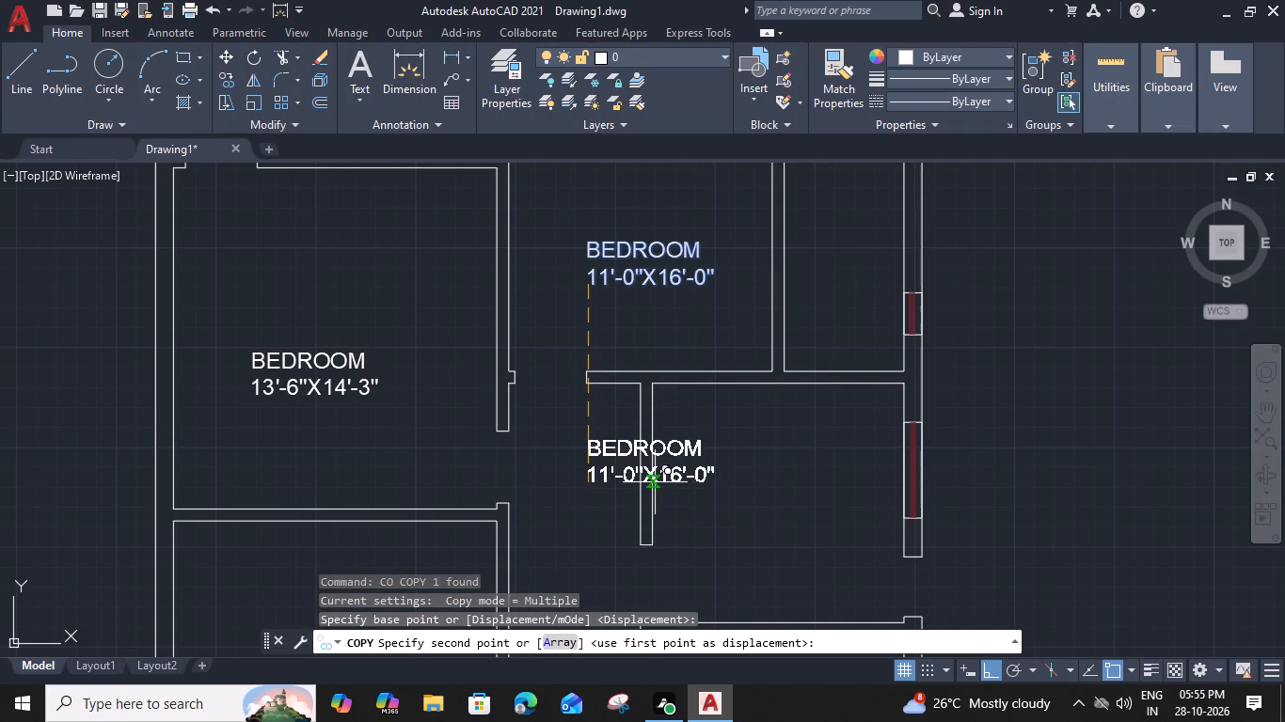
key("Escape")
Replace the name in the newly copied label with KITCHEN.
double_click(719, 477)
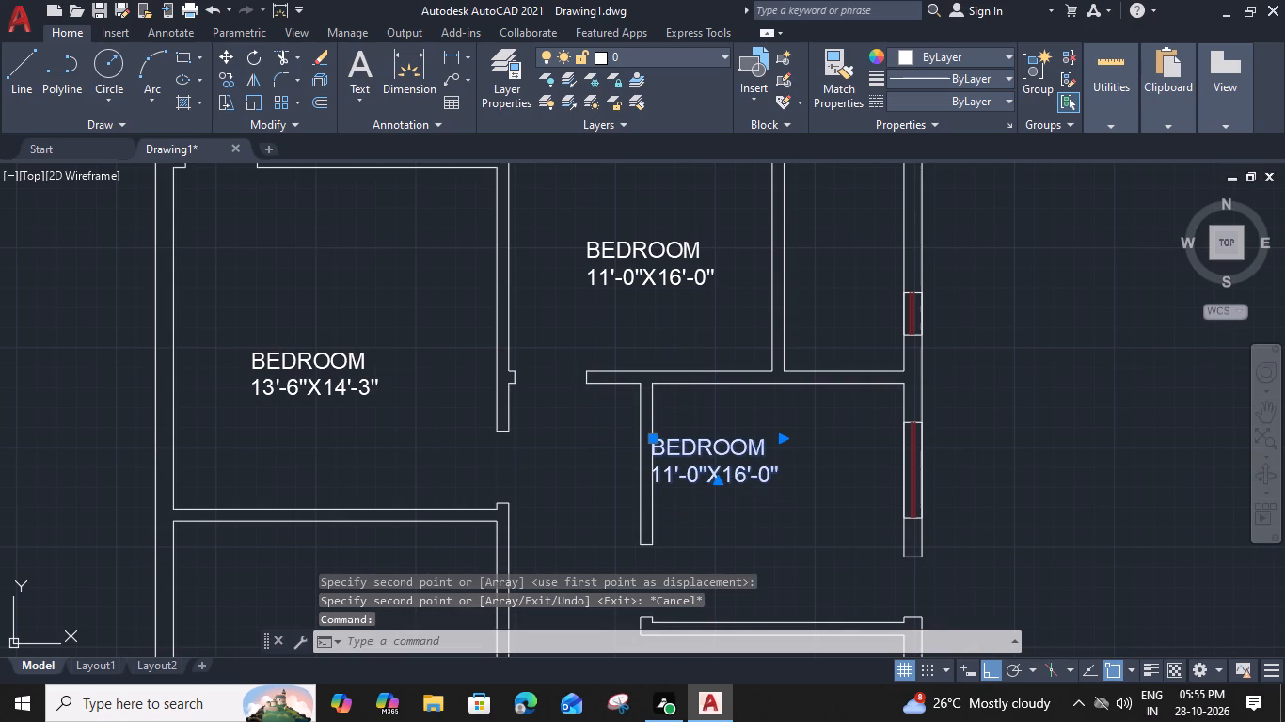
left_click_drag(764, 446, 651, 447)
type("KI")
type("TCHEN")
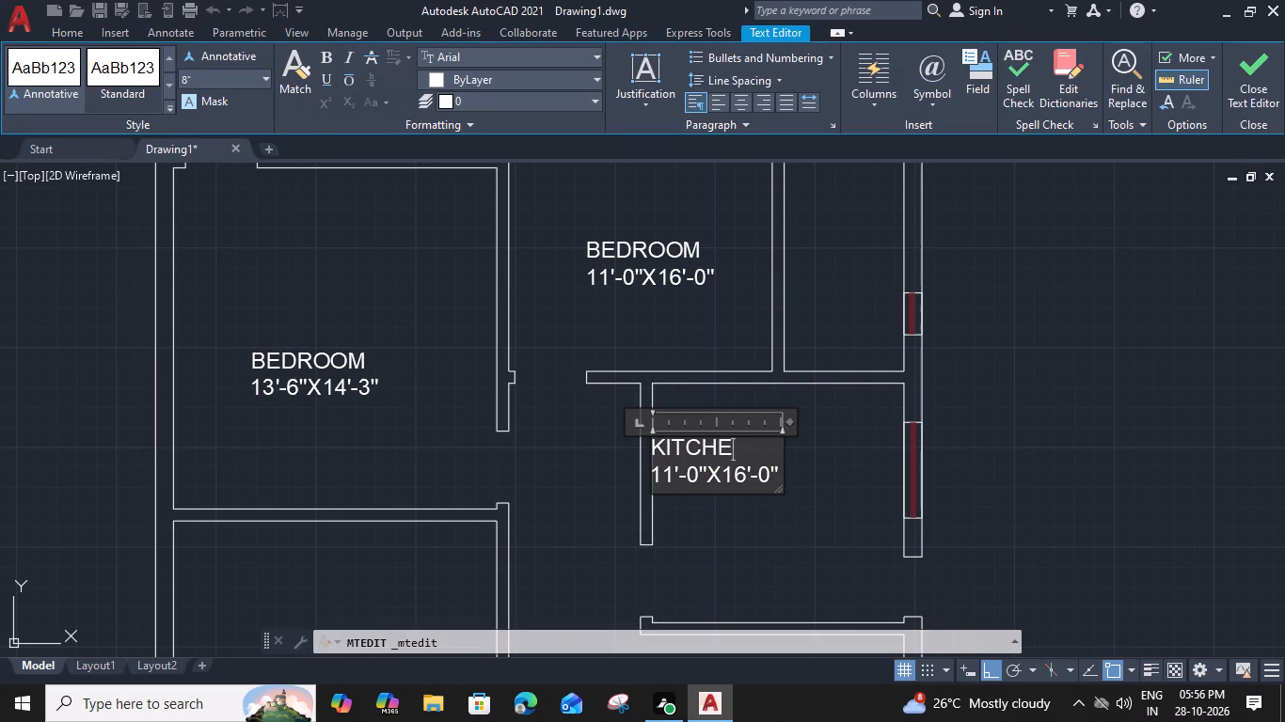
Set the kitchen label's room size to 10'-6"X10'-0" and indent the name by two spaces to centre it above.
scroll(695, 515, "up", 1)
left_click(655, 455)
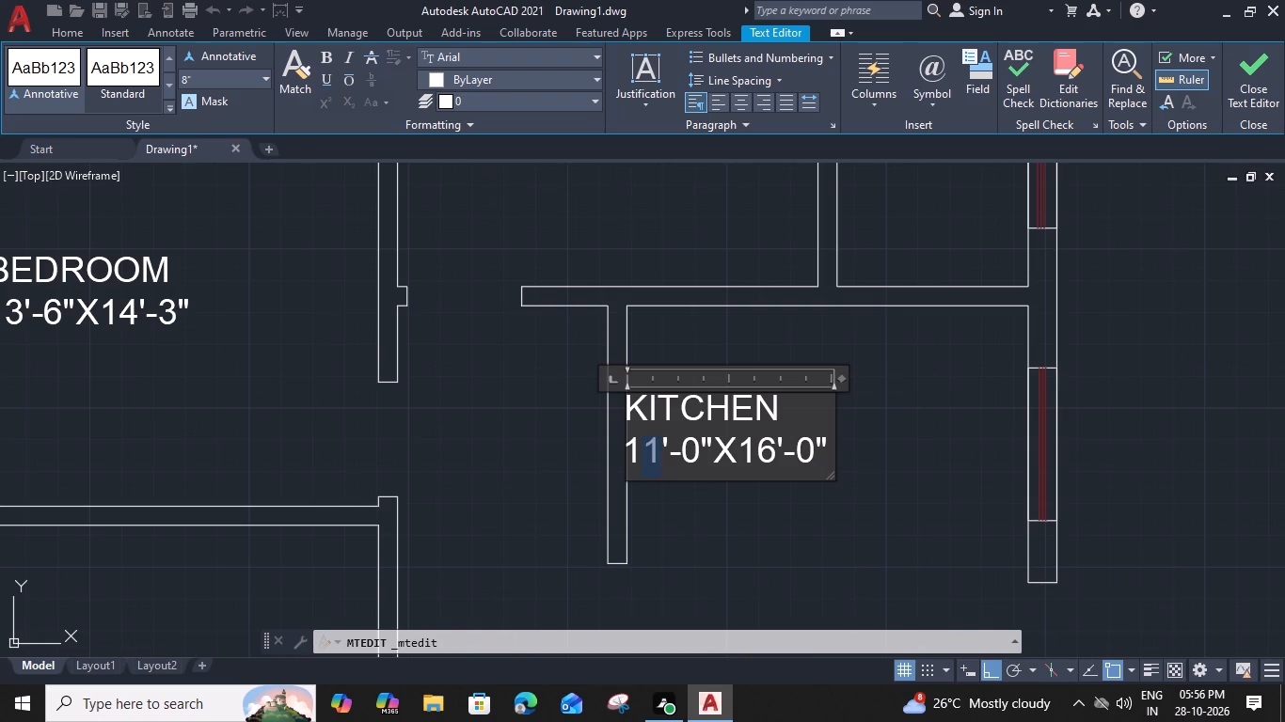
key("0")
left_click_drag(770, 463, 760, 463)
key("0")
middle_click_drag(722, 537, 715, 505)
left_click(687, 431)
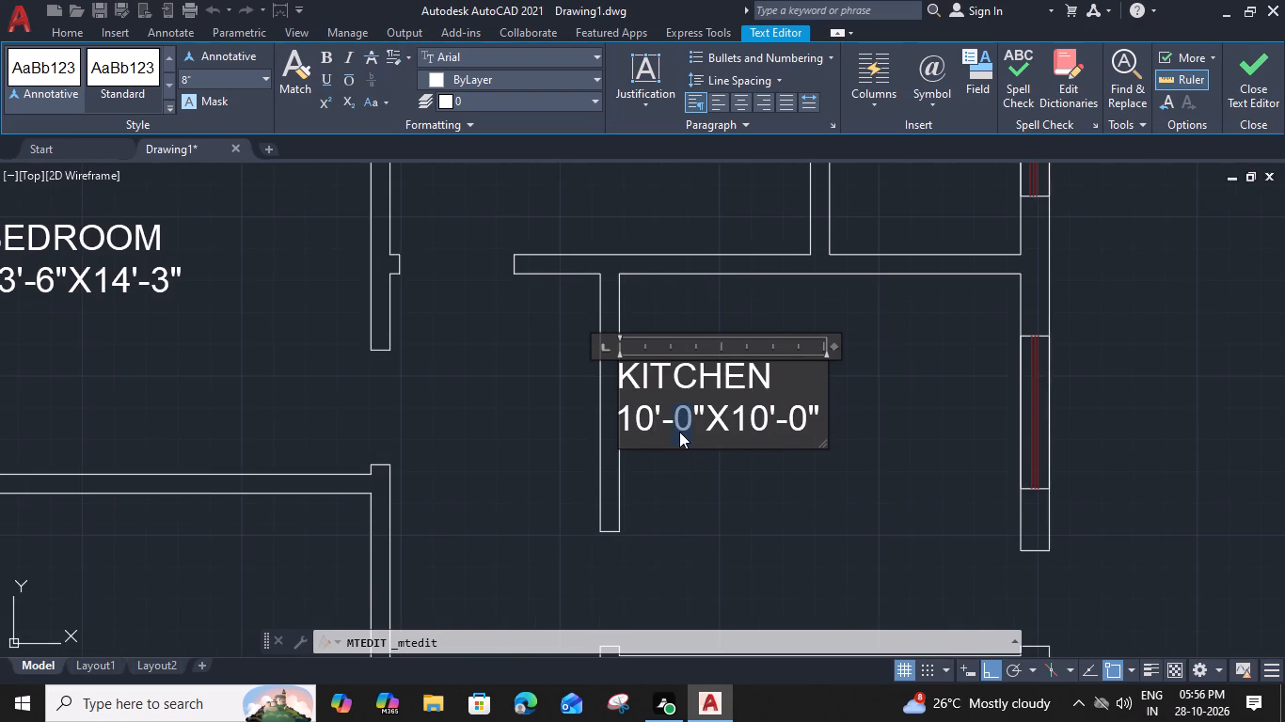
key("6")
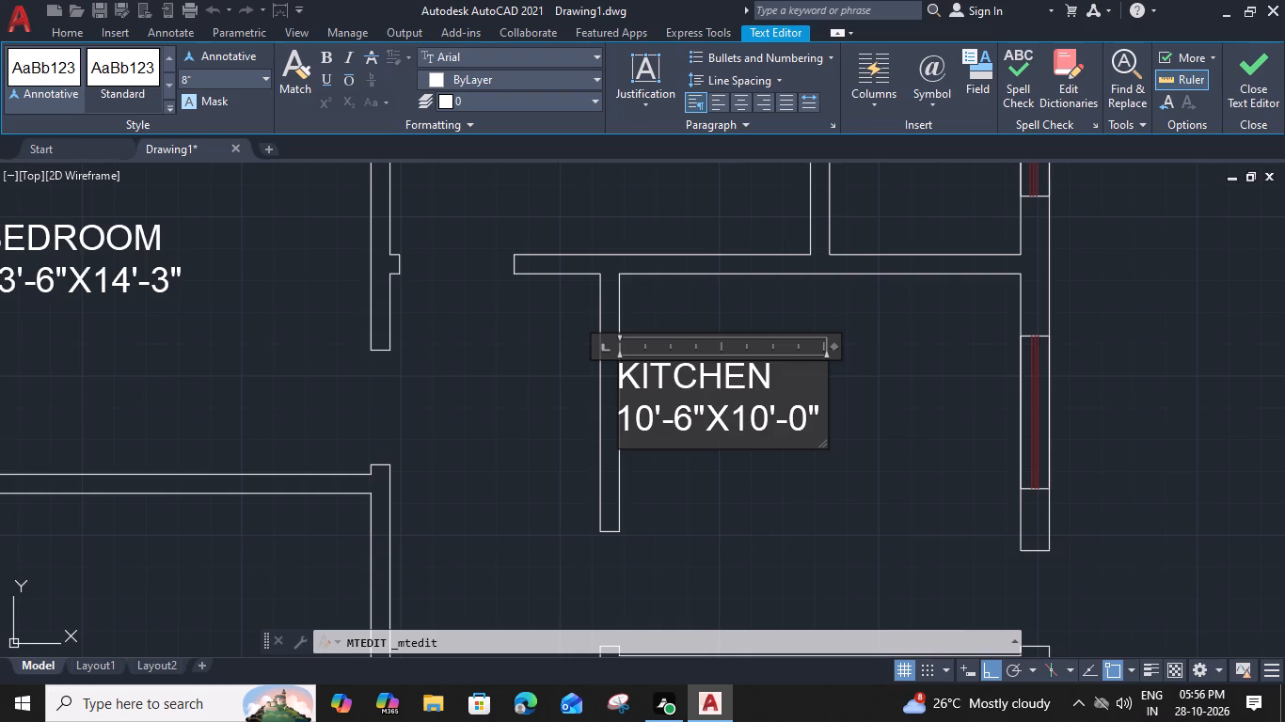
left_click(620, 388)
key("space")
key("space")
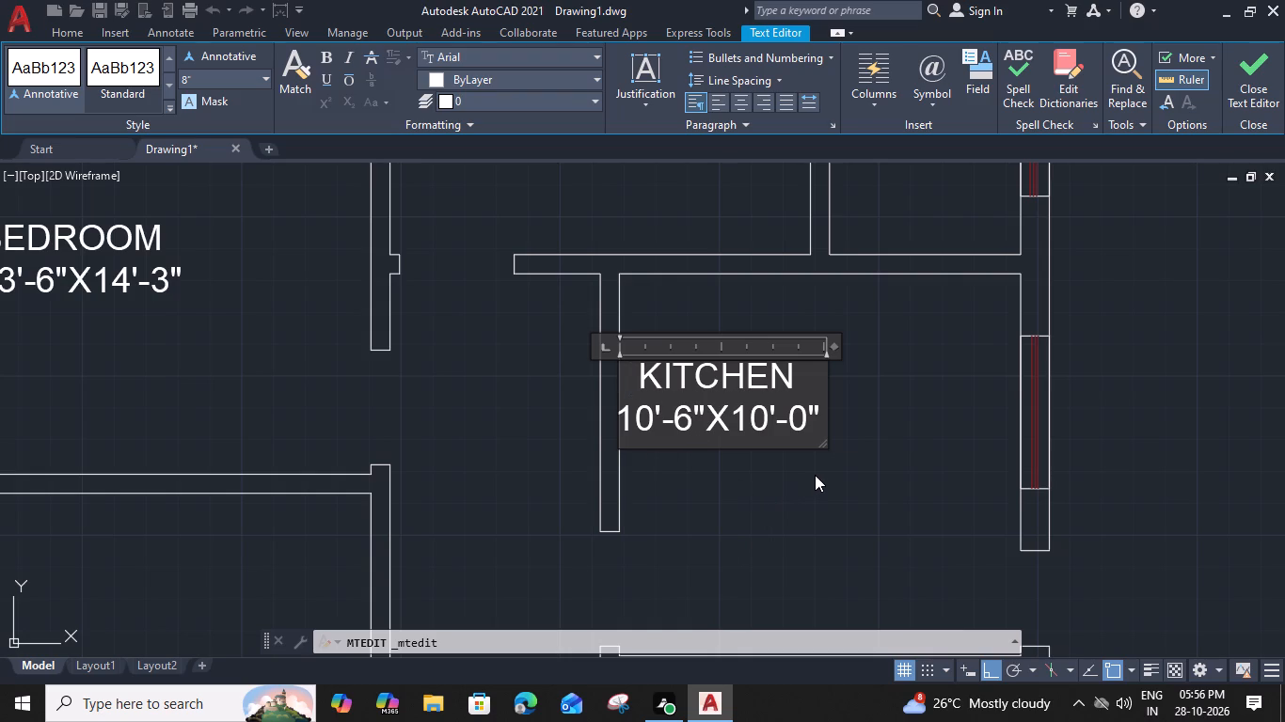
left_click(816, 475)
Move the kitchen label east, away from the partition wall and towards the middle of the room.
left_click(811, 419)
type("M")
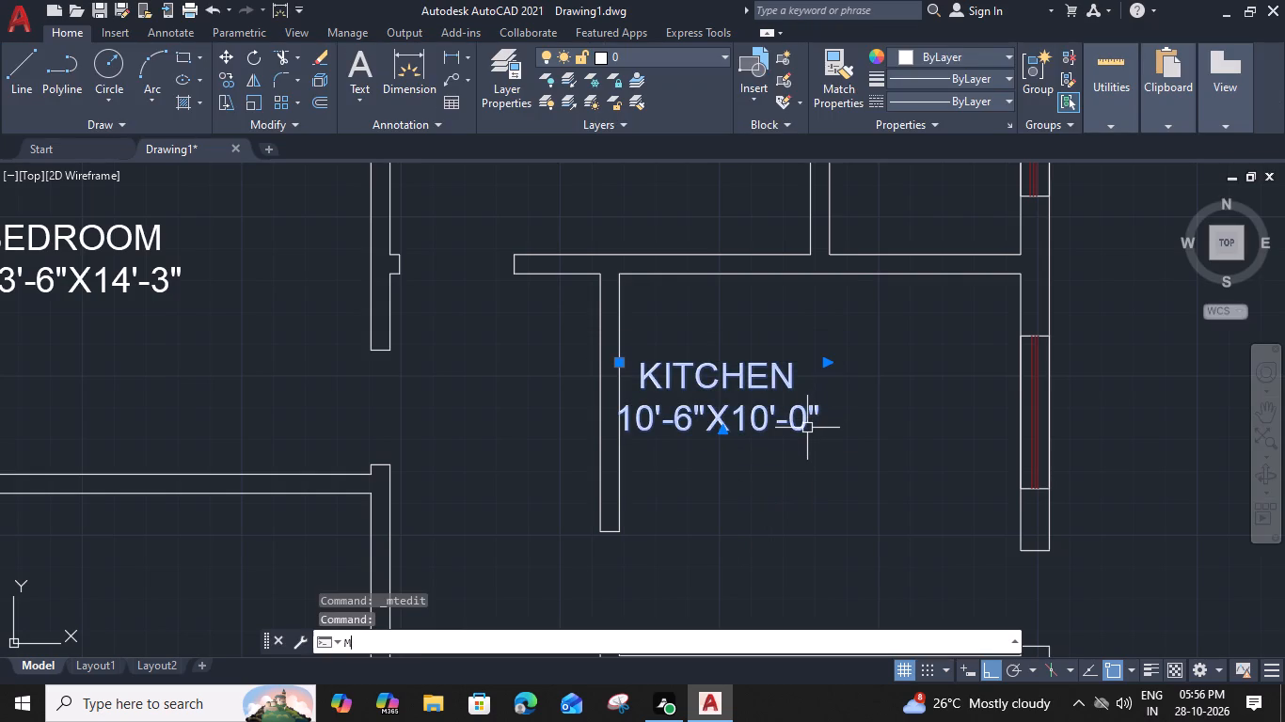
key("space")
left_click(822, 437)
left_click(911, 447)
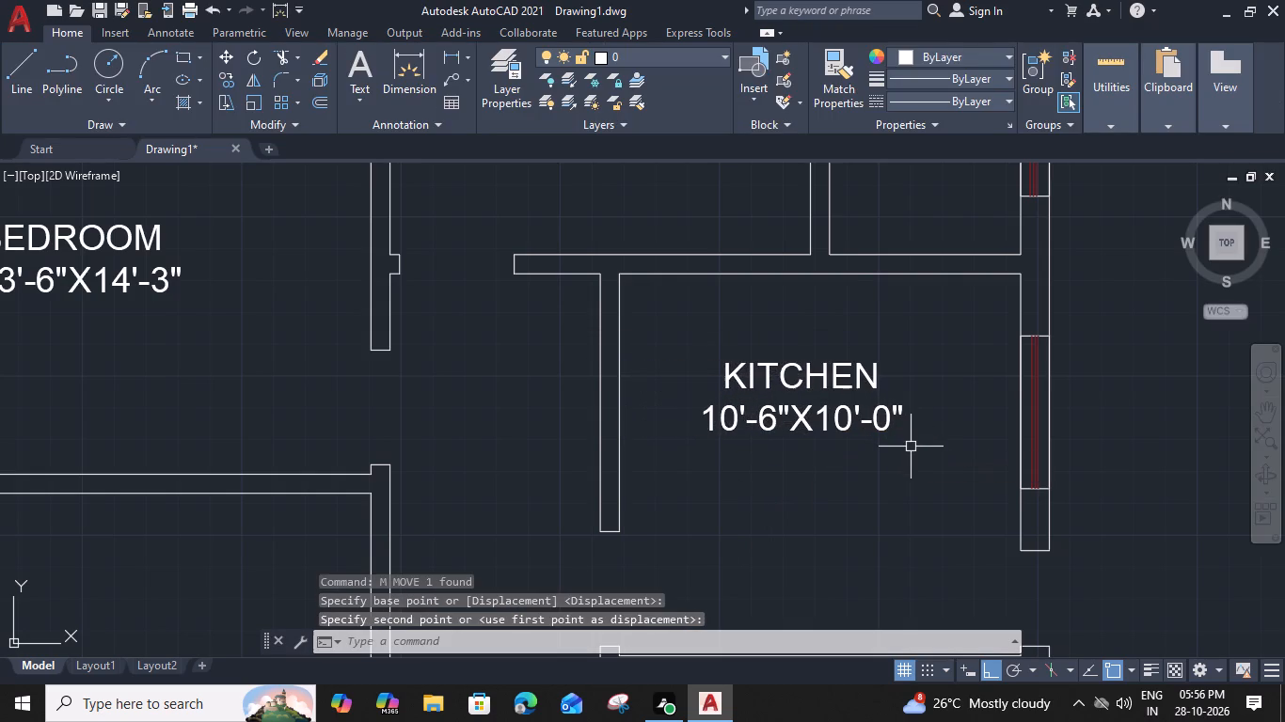
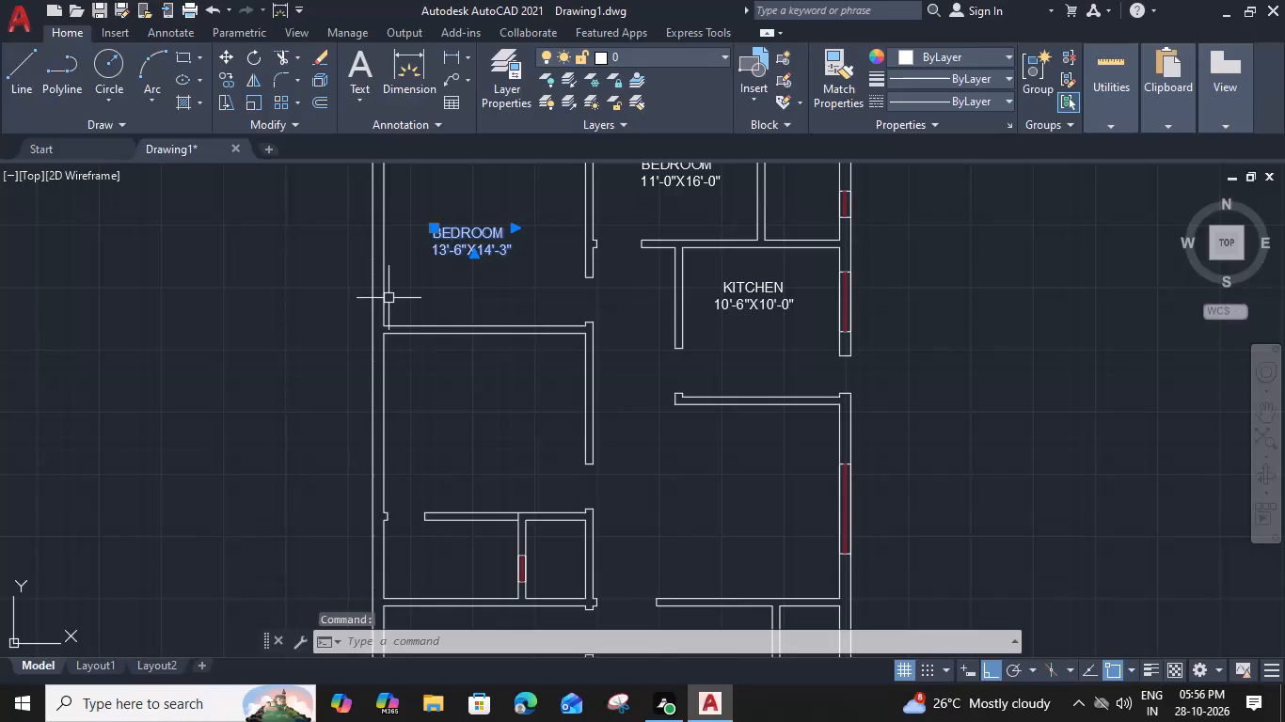
Copy the 13'-6"X14'-3" bedroom label straight down into the room directly to the south.
type("CO")
key("space")
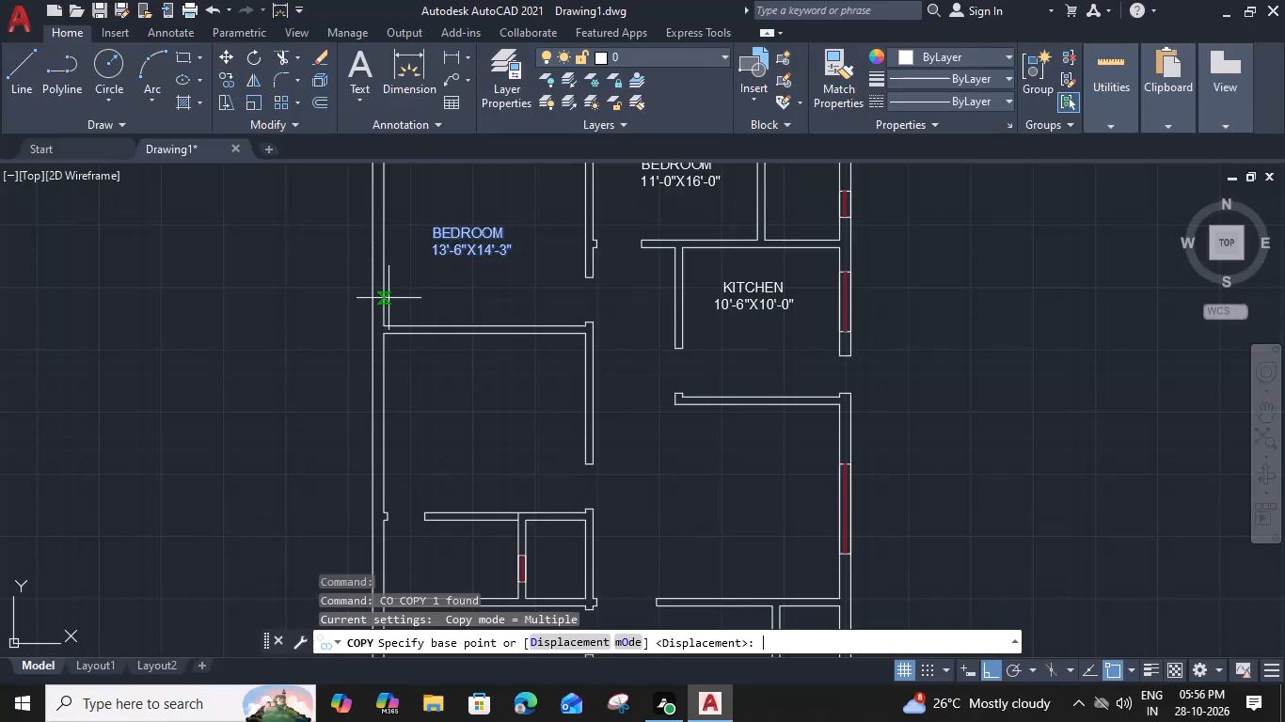
left_click(386, 224)
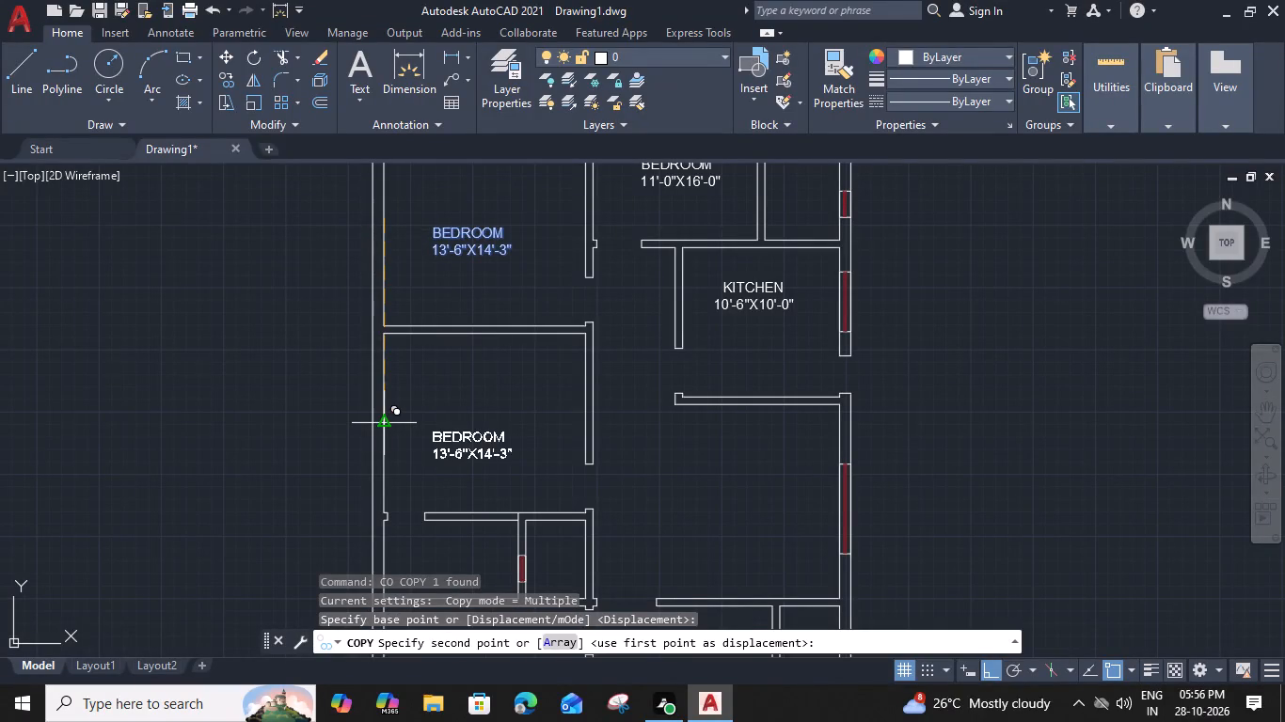
left_click(383, 426)
key("Escape")
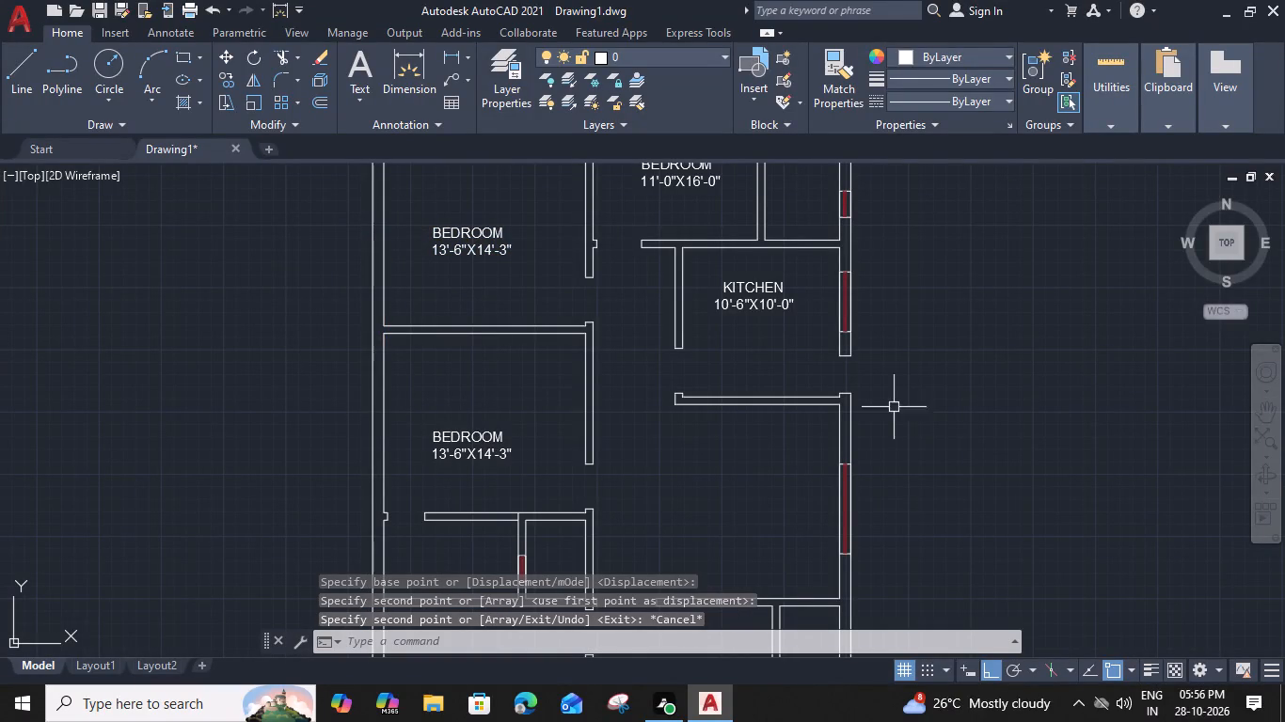
Set the room size in the newly copied bedroom label to 13'-6"X12'-0".
middle_click_drag(281, 498, 366, 469)
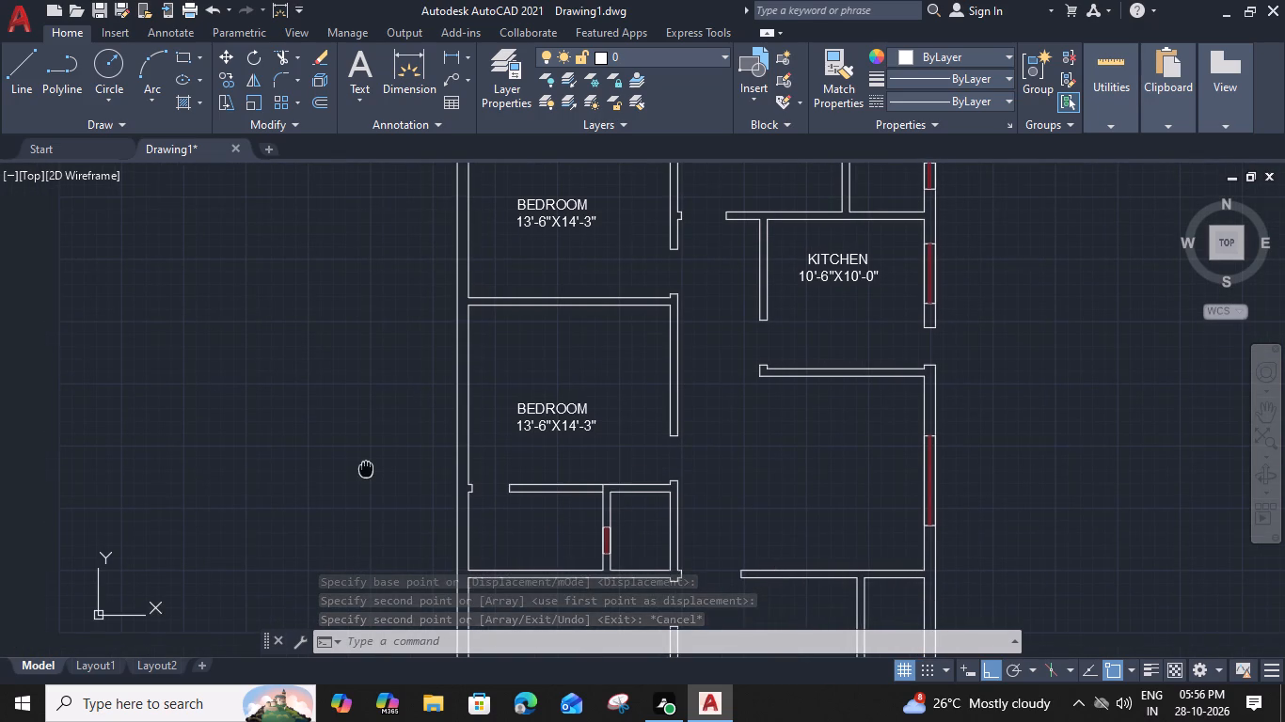
double_click(544, 409)
scroll(578, 415, "up", 2)
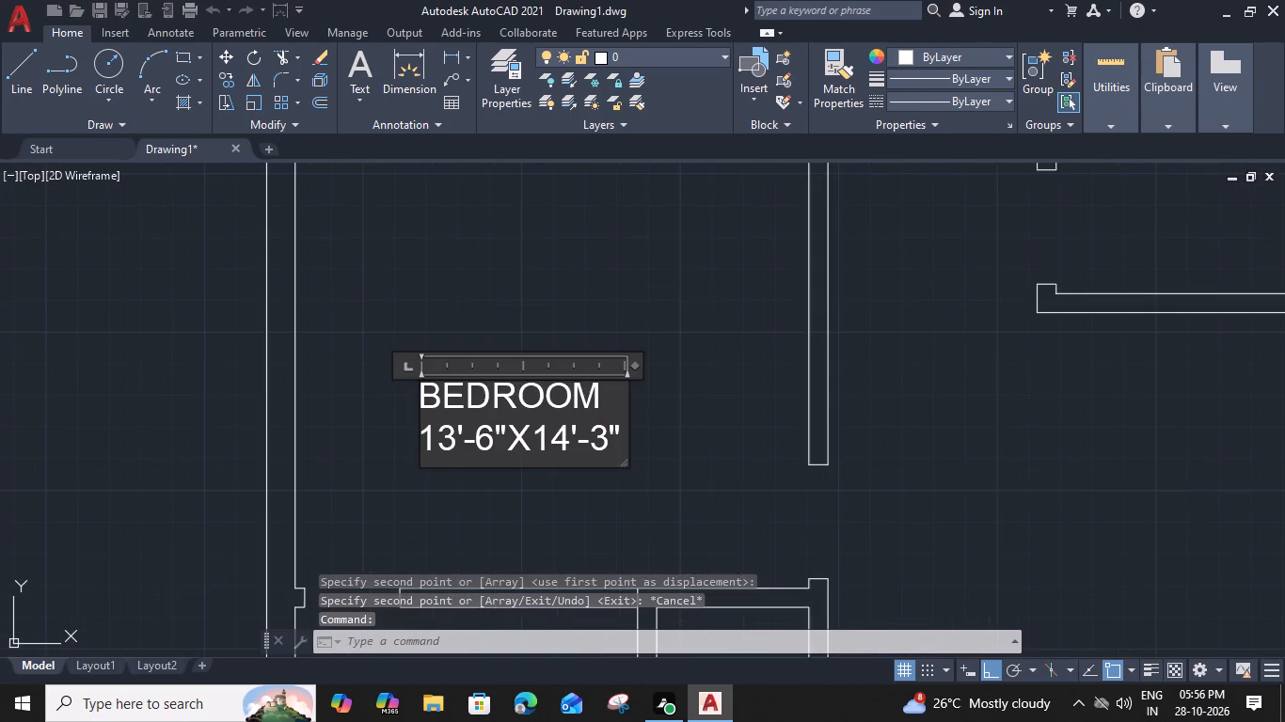
left_click_drag(564, 435, 553, 436)
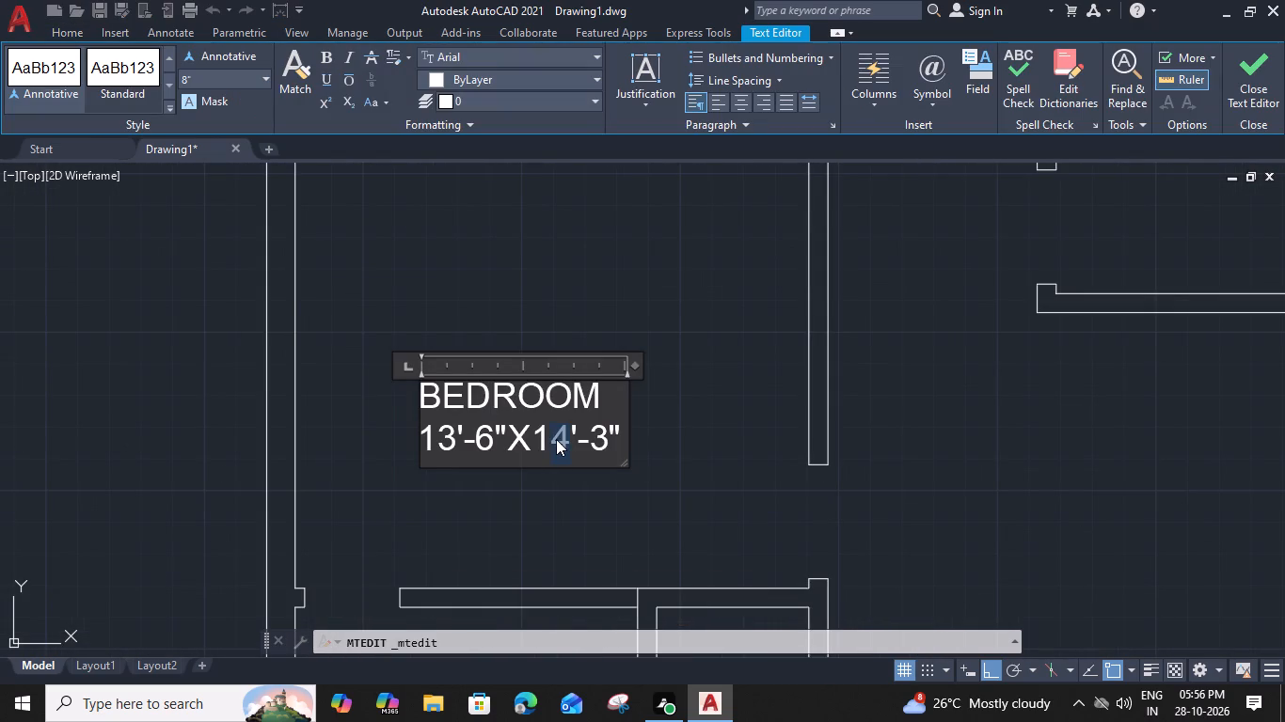
key("2")
left_click_drag(600, 440, 603, 440)
left_click_drag(603, 440, 592, 440)
key("0")
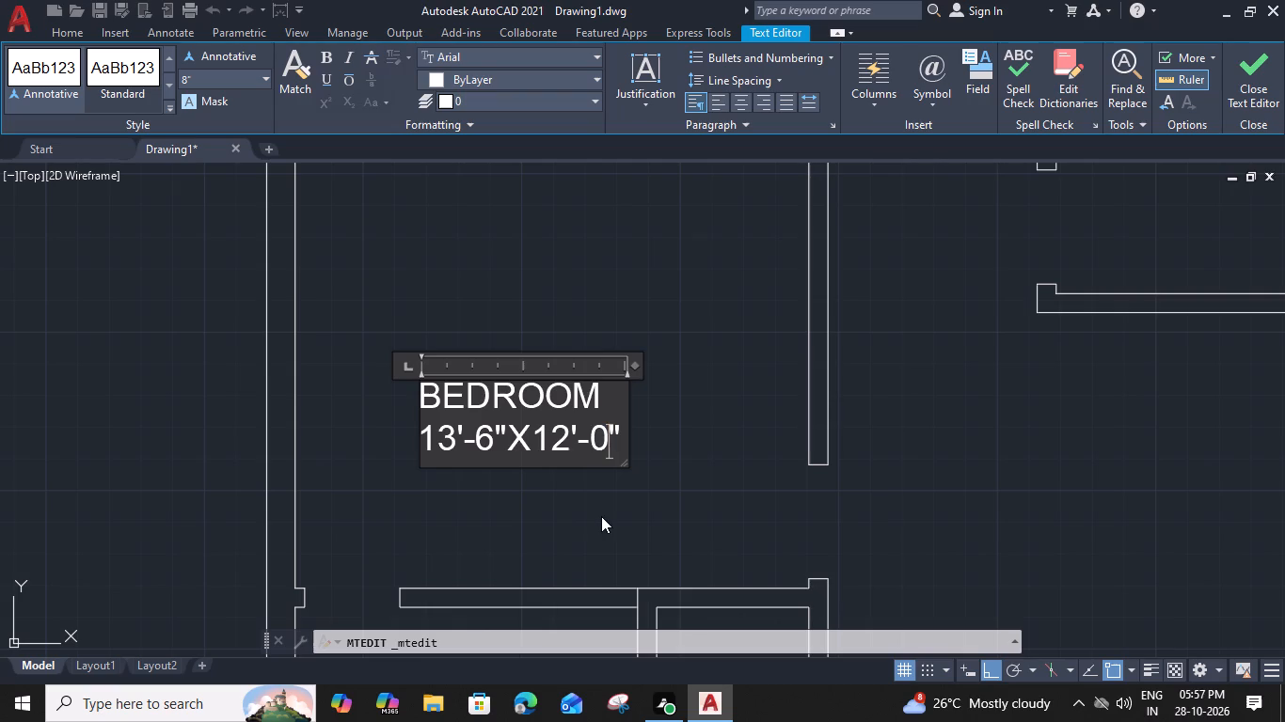
left_click(600, 511)
Copy the 13'-6"X12'-0" bedroom label straight down into the large room south of the two small rooms.
scroll(600, 511, "down", 1)
middle_click_drag(605, 503, 711, 382)
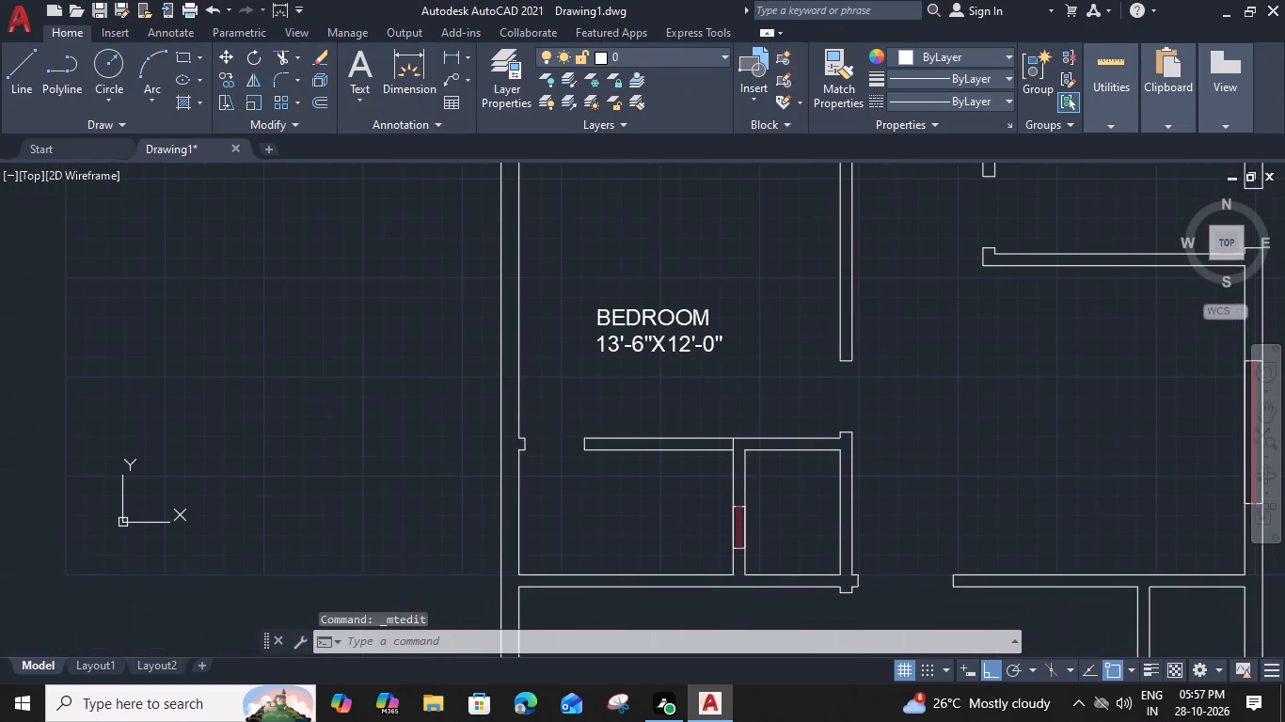
left_click(661, 347)
key("c")
key("o")
key("space")
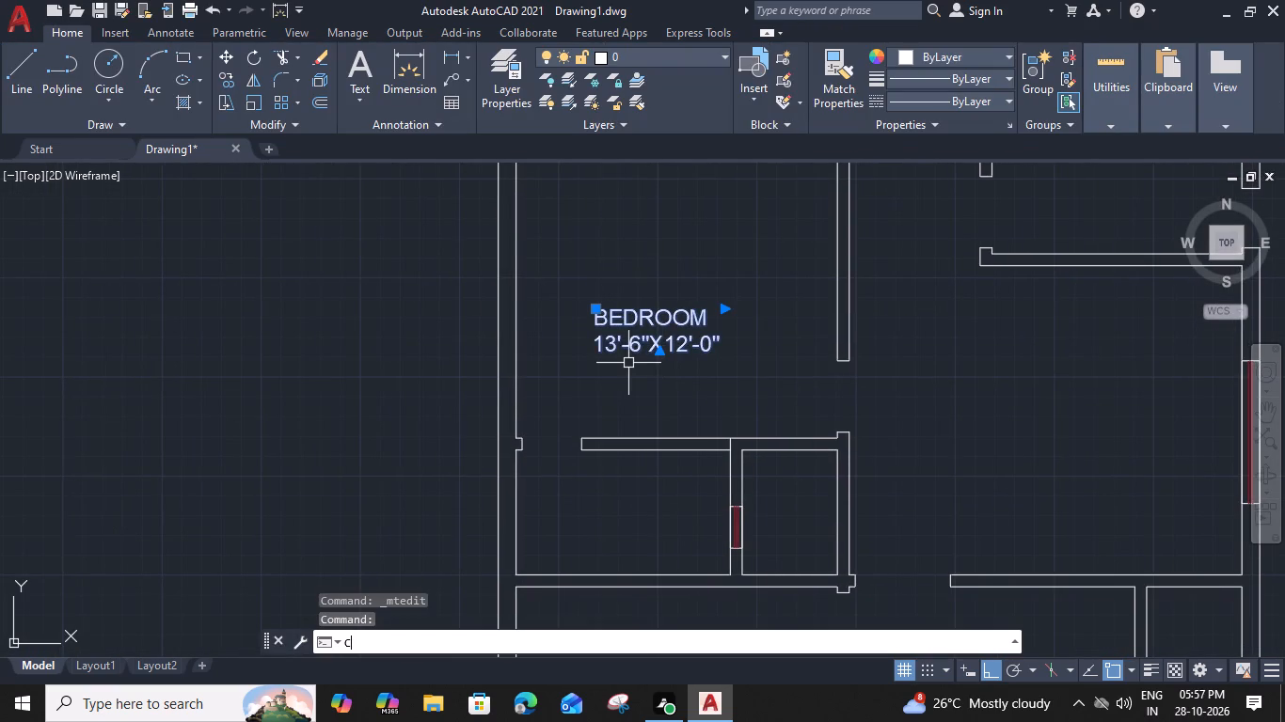
left_click(592, 355)
middle_click_drag(571, 473, 577, 155)
left_click(579, 503)
key("Escape")
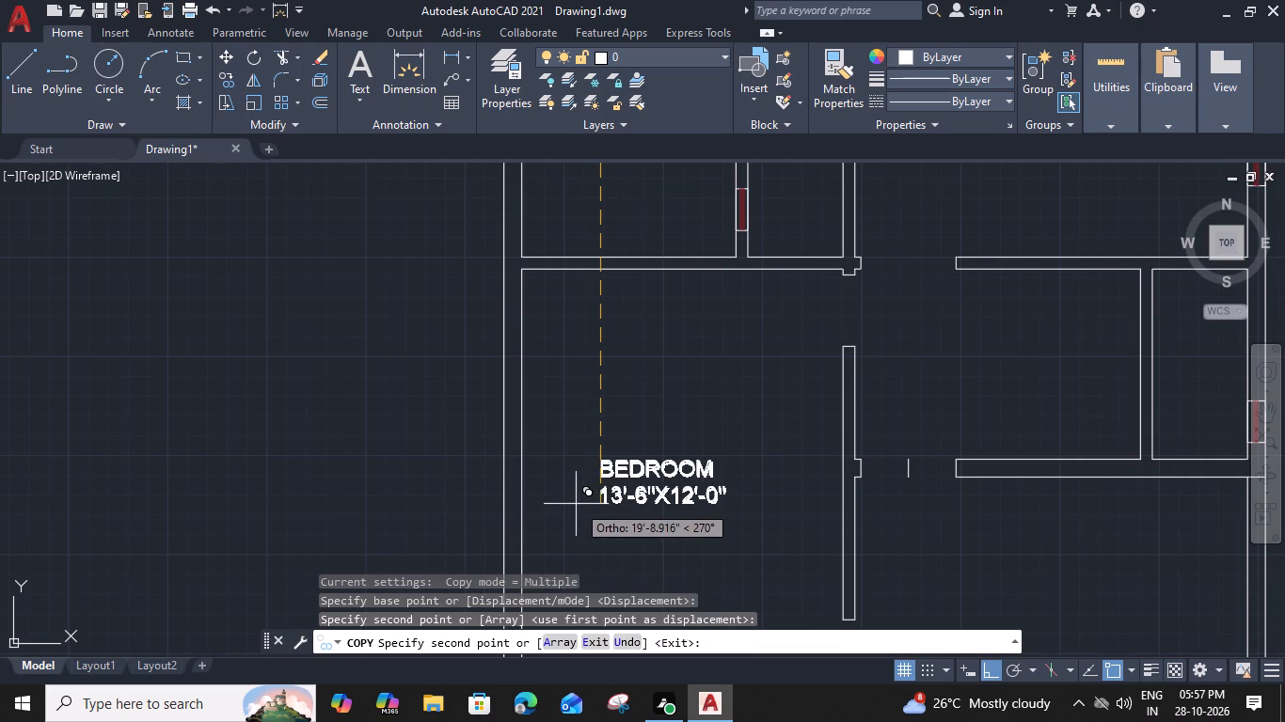
Widen the text frame of the copied label in the large southern room and set the size to 13'-6"X18'-0".
middle_click_drag(617, 540, 616, 459)
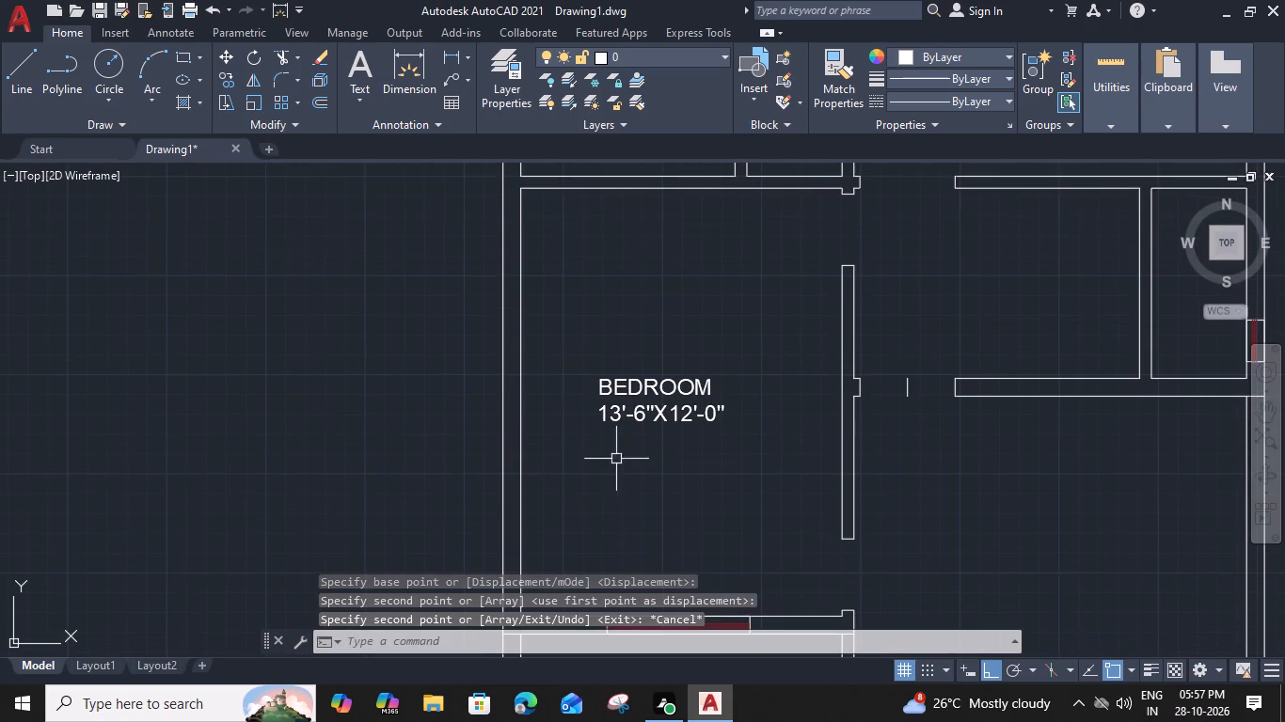
double_click(625, 418)
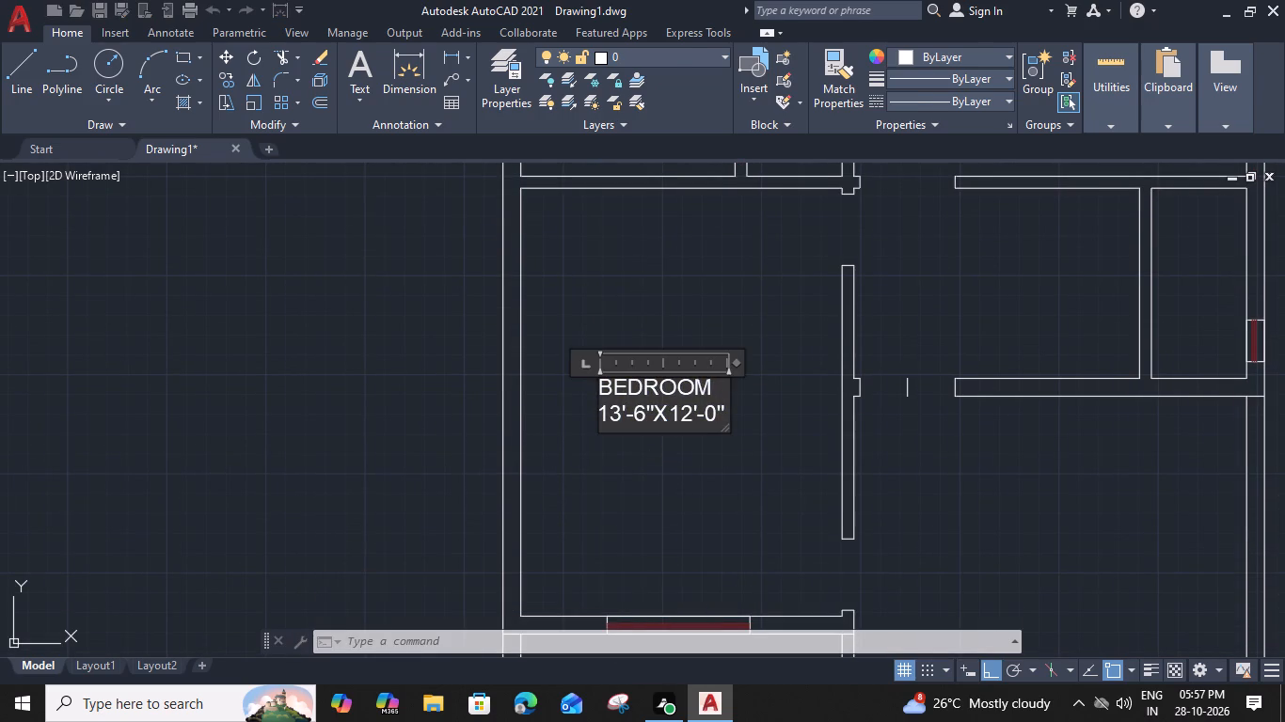
left_click_drag(730, 393, 796, 400)
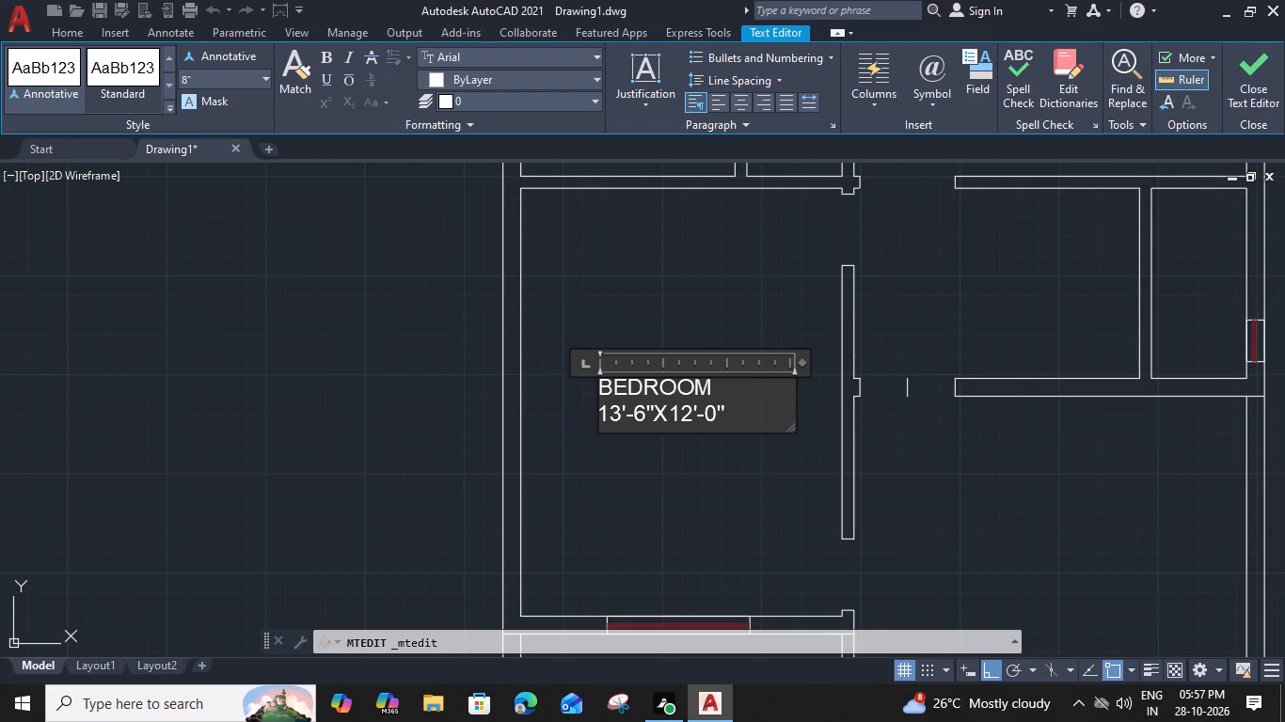
left_click(687, 415)
key("8")
Replace the label's name with DRAWING/ROOM and indent the size line by four spaces to centre it below.
left_click_drag(717, 386, 674, 376)
left_click_drag(674, 376, 590, 375)
type("DR")
type("AW")
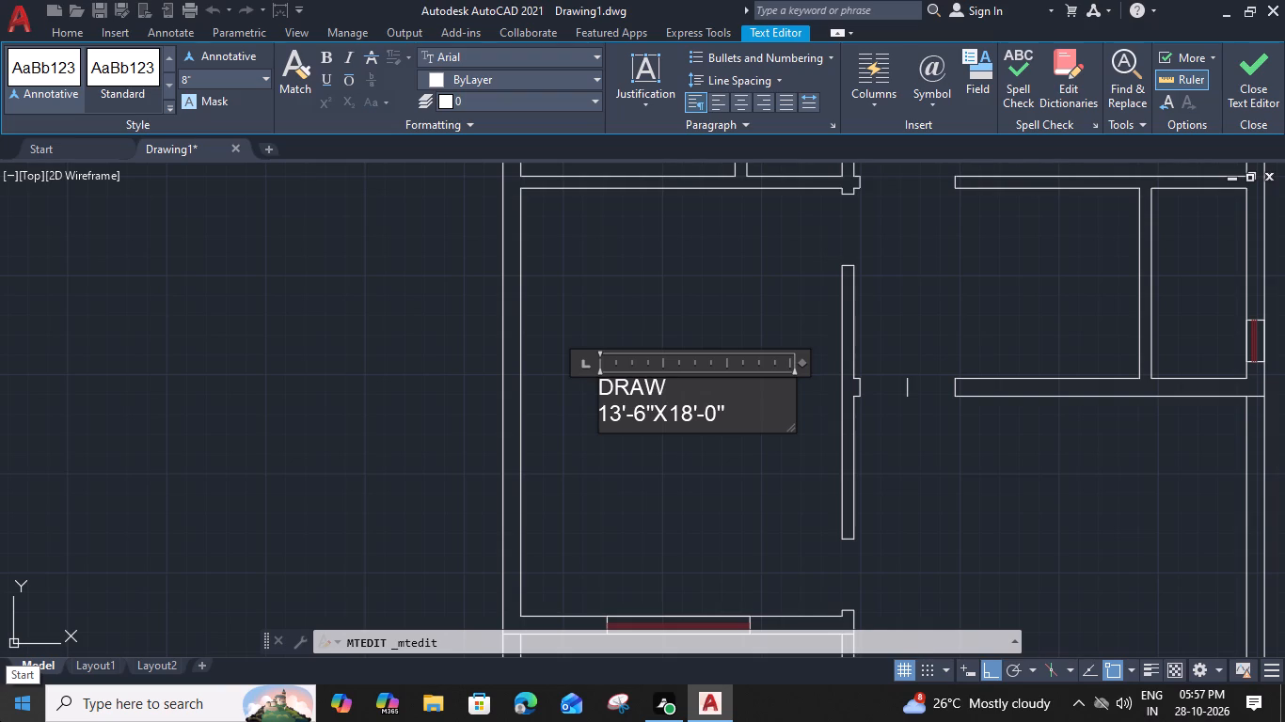
type("ING")
key("slash")
type("ROOM")
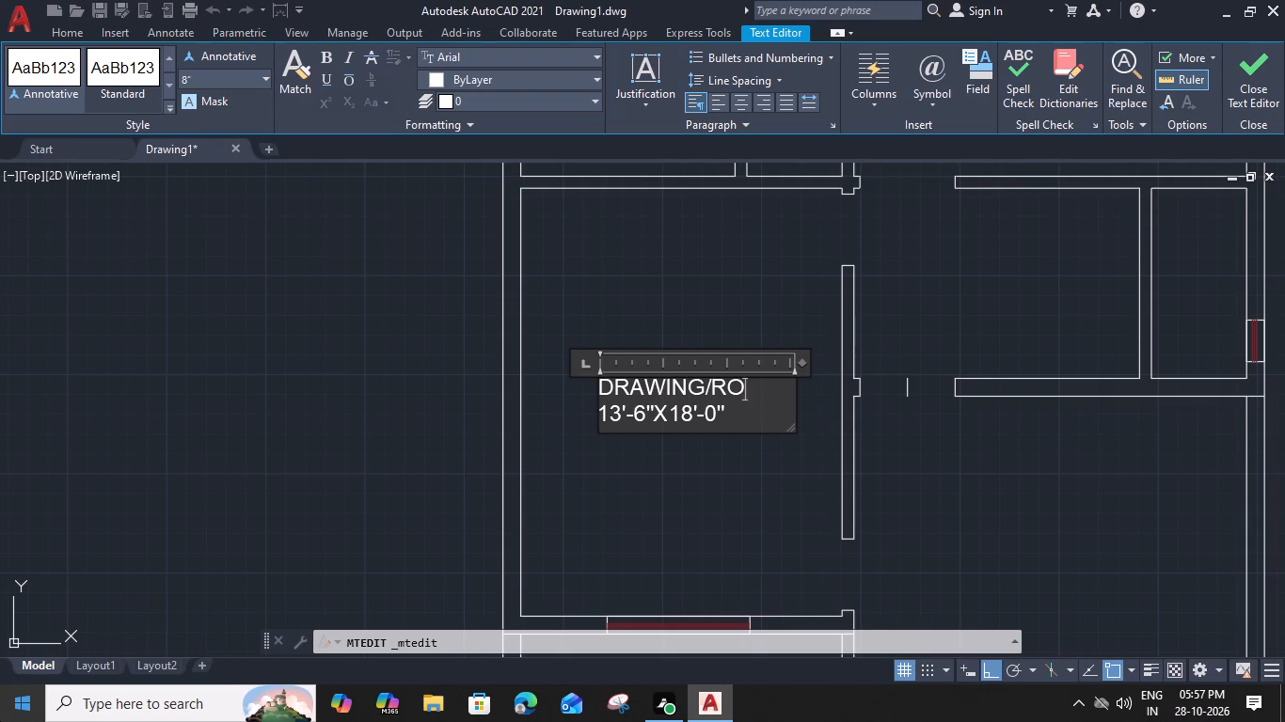
left_click(601, 413)
key("space")
key("space")
key("space")
key("space")
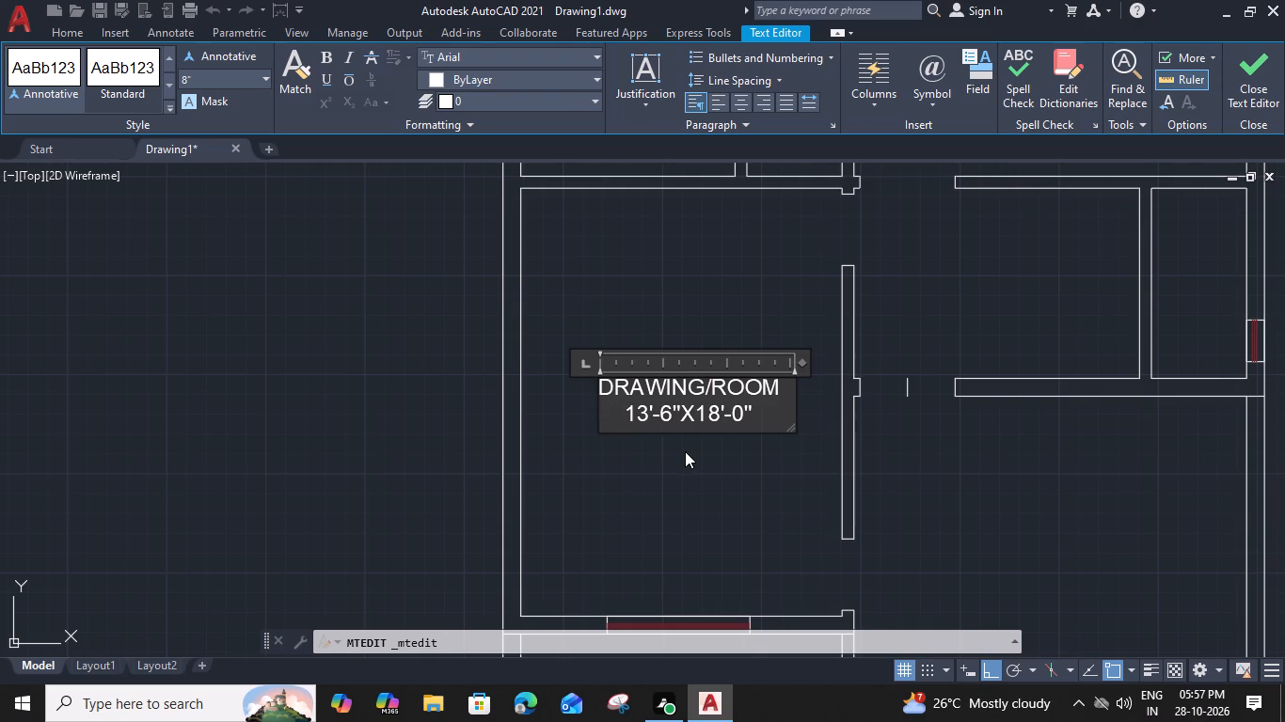
left_click(686, 451)
Copy the DRAWING/ROOM label straight down into the enclosed area at the plan's southwest corner.
scroll(687, 443, "down", 1)
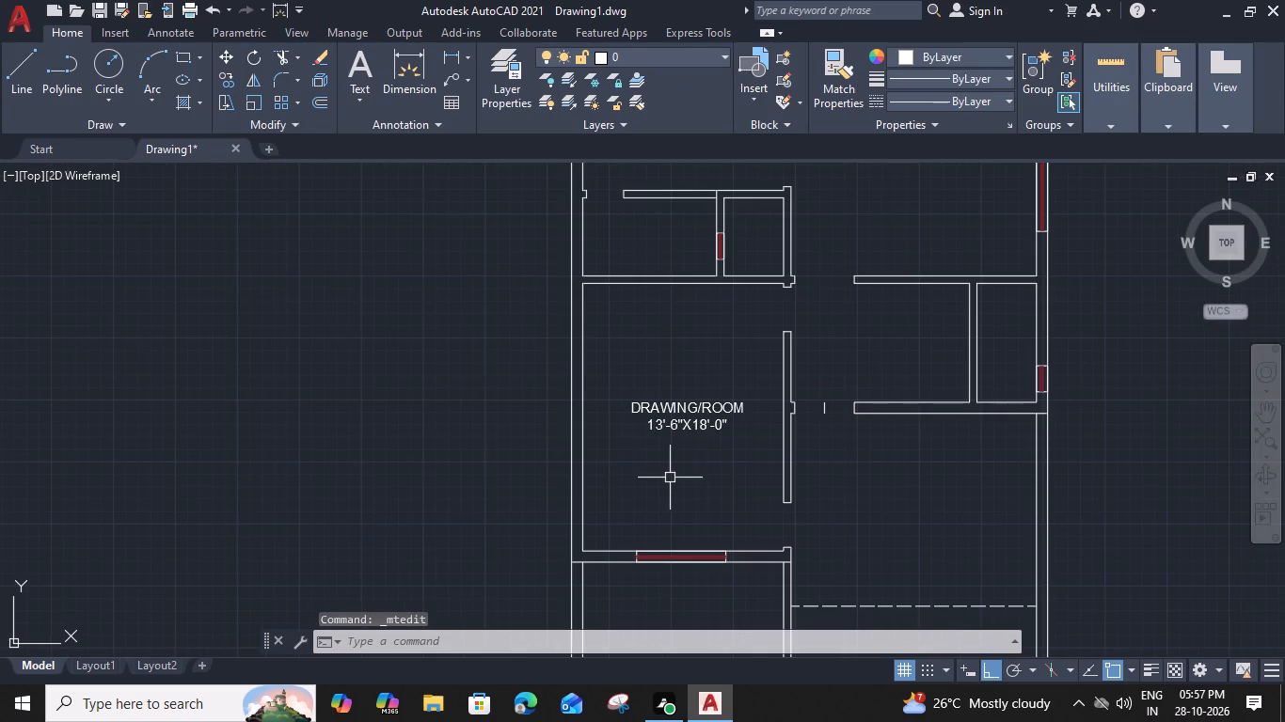
left_click(636, 411)
type("CO")
key("space")
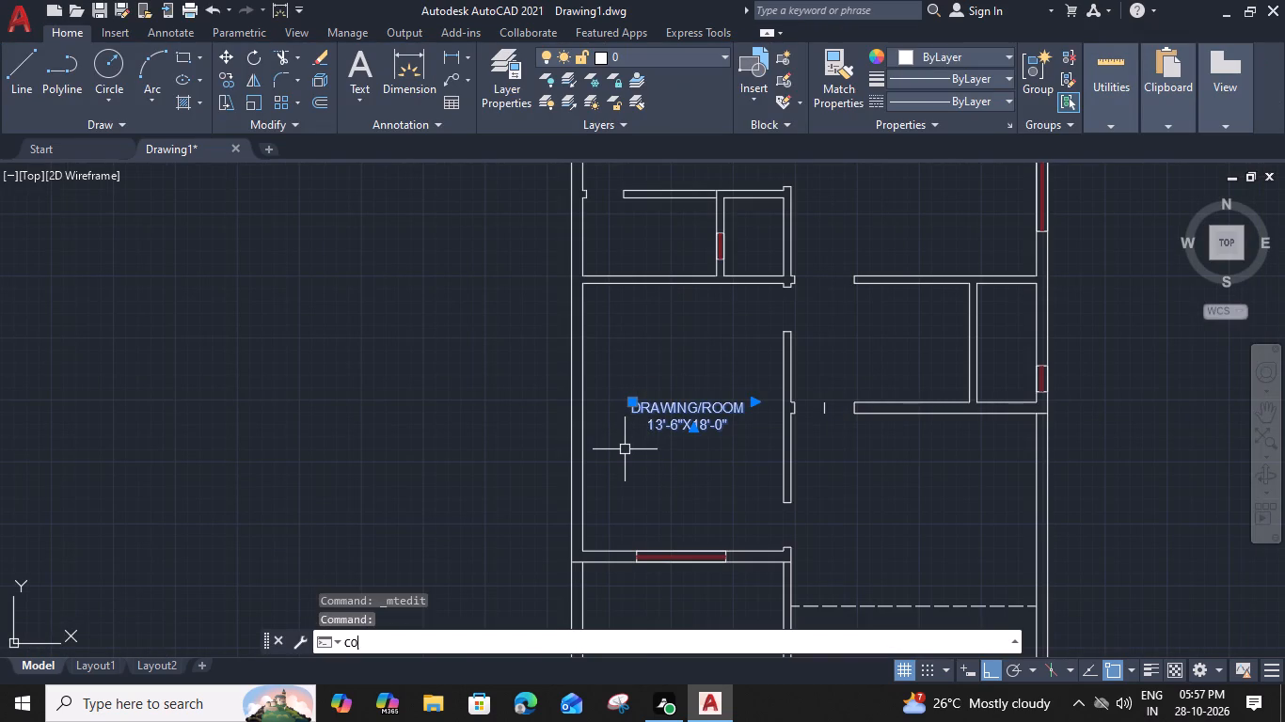
left_click(629, 401)
middle_click_drag(630, 505, 610, 276)
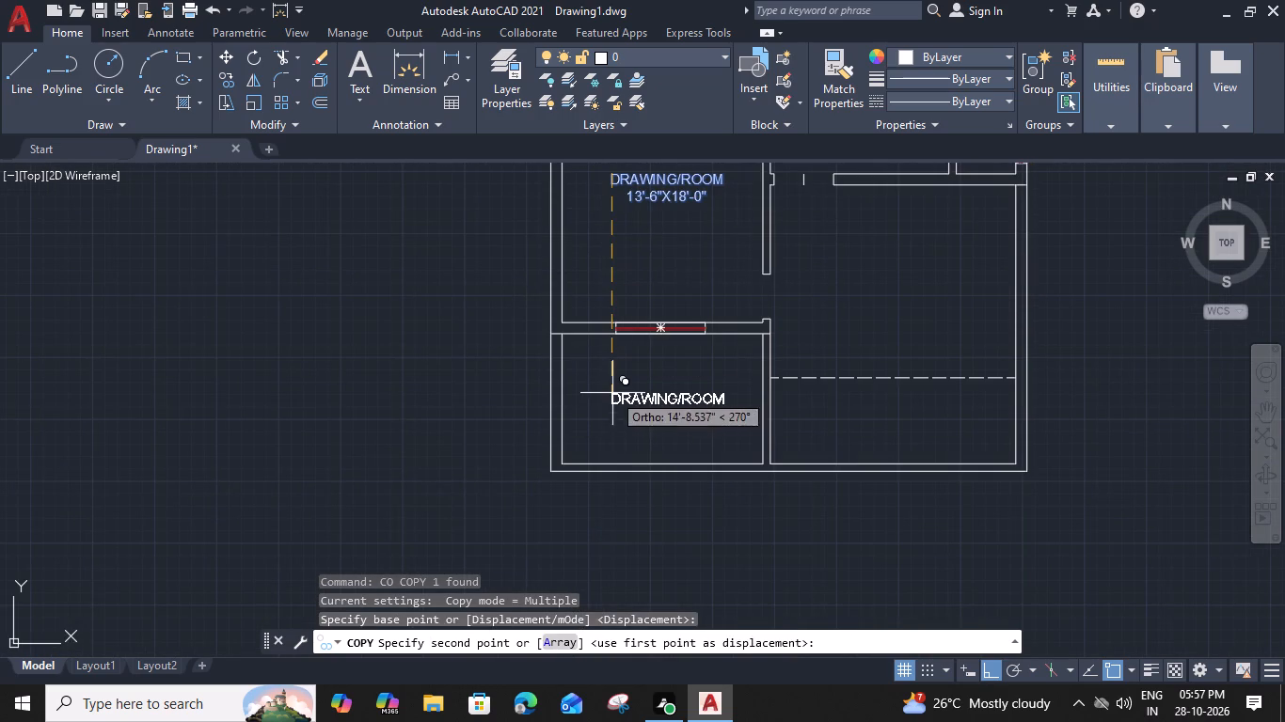
left_click(613, 400)
key("Escape")
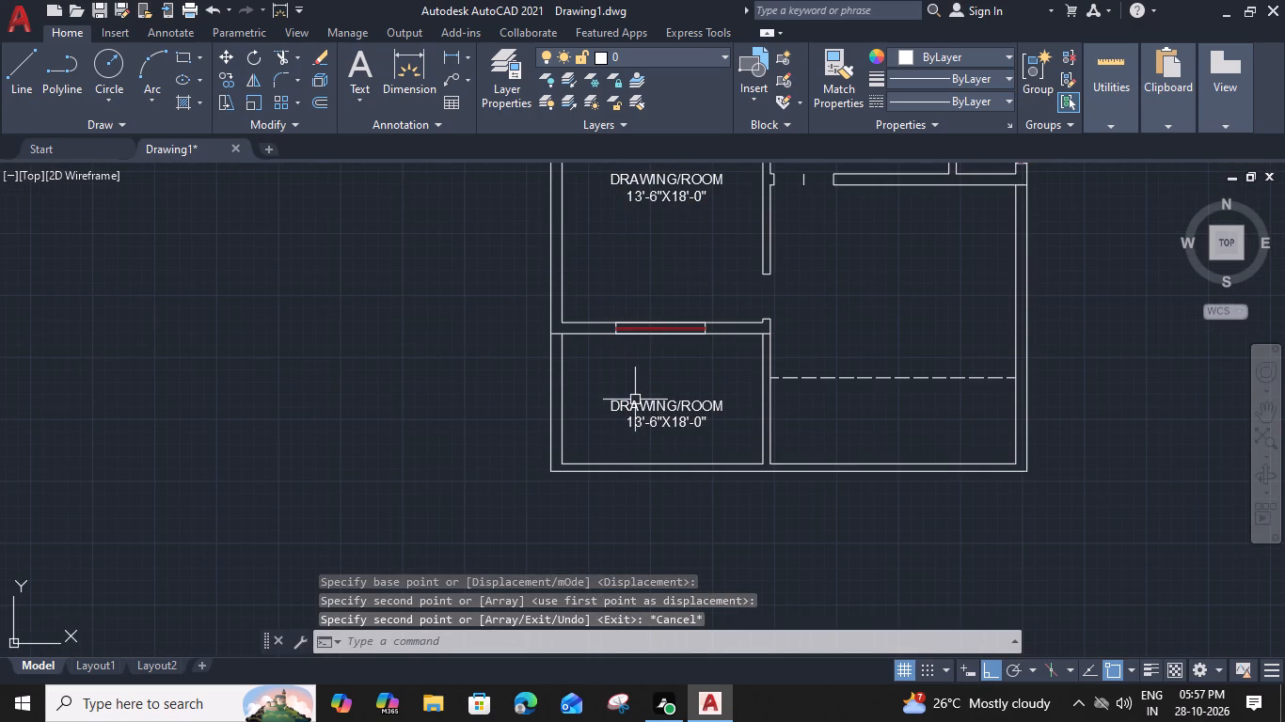
Replace all the text in the newly copied southwest label with GREEN AREA WIDE 8'-9".
double_click(635, 400)
scroll(683, 437, "up", 1)
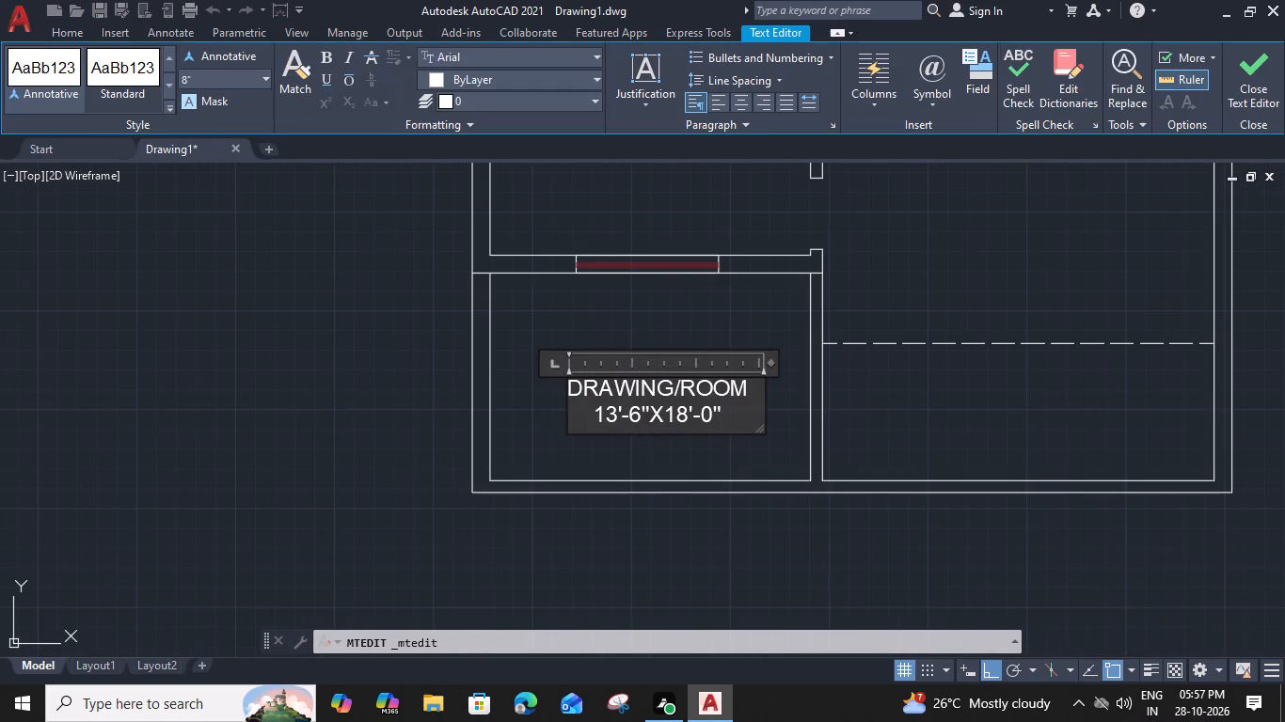
left_click_drag(734, 413, 521, 377)
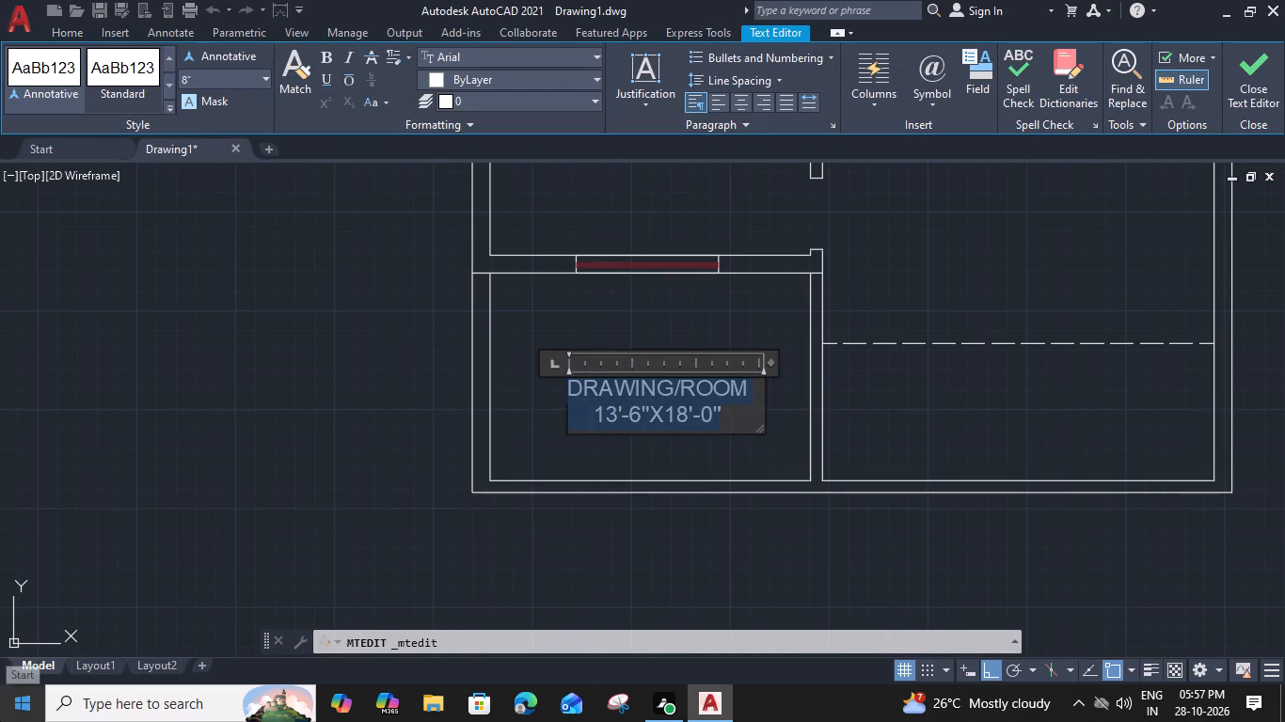
type("GREEN")
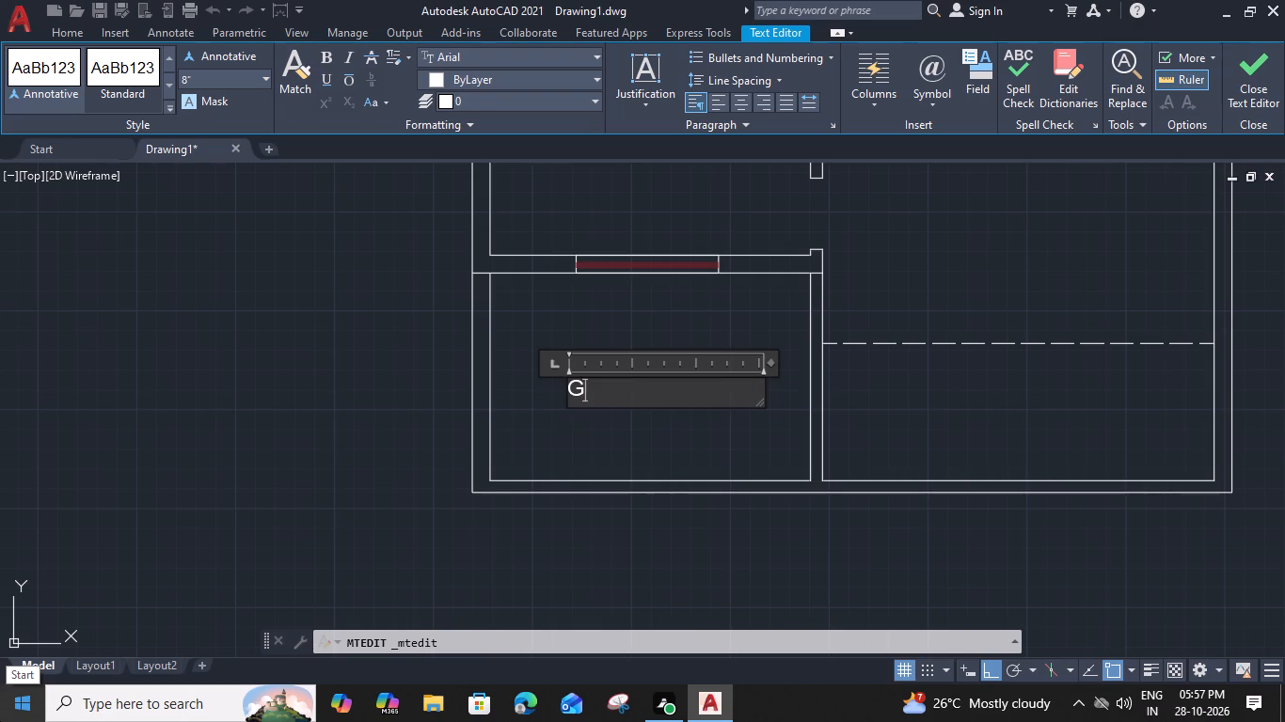
key("space")
type("AREA")
key("space")
type("WIDE")
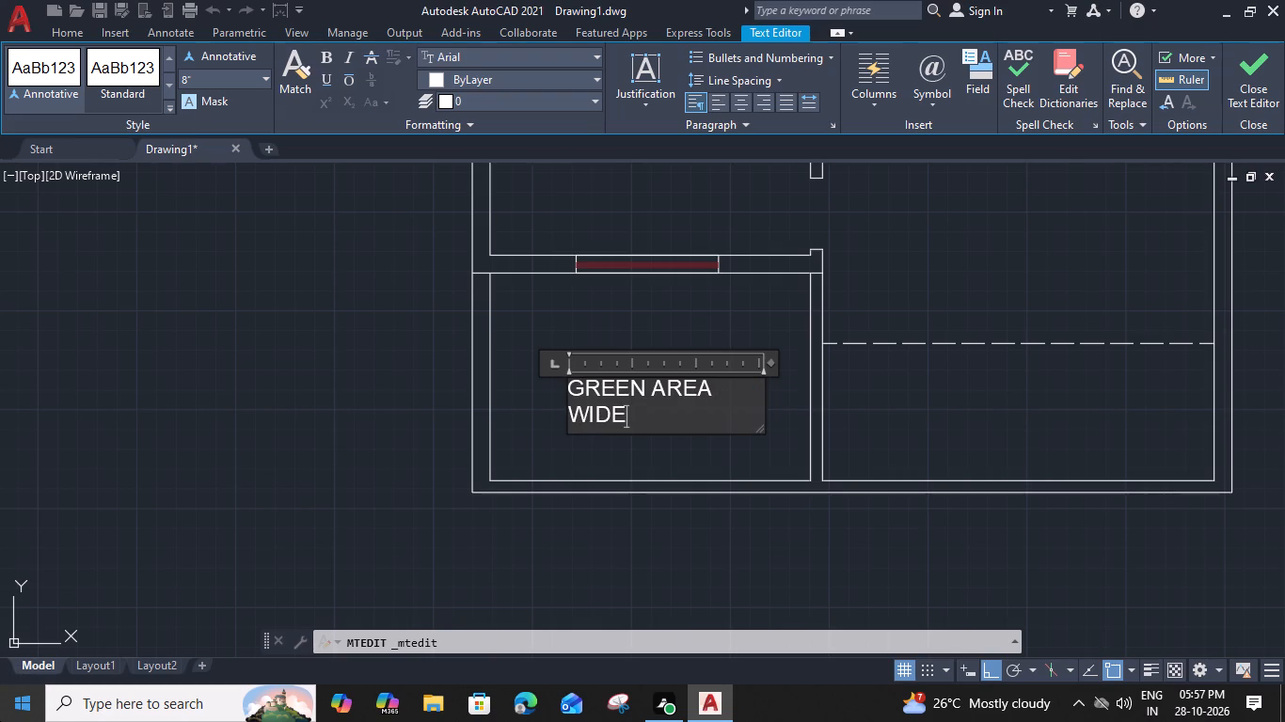
key("space")
type("8'-9")
key("shift+quotedbl")
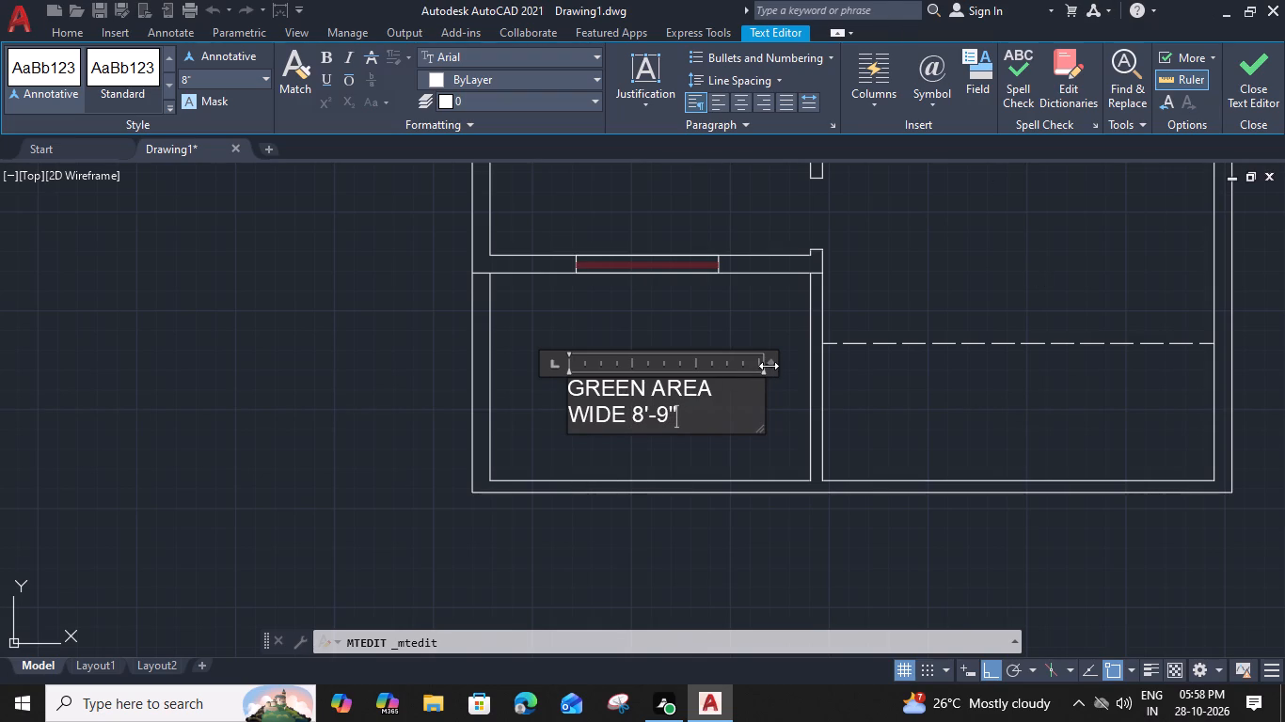
Put WIDE 8'-9" on its own line below GREEN AREA and indent it by two spaces to centre it.
left_click_drag(769, 366, 716, 364)
left_click(715, 364)
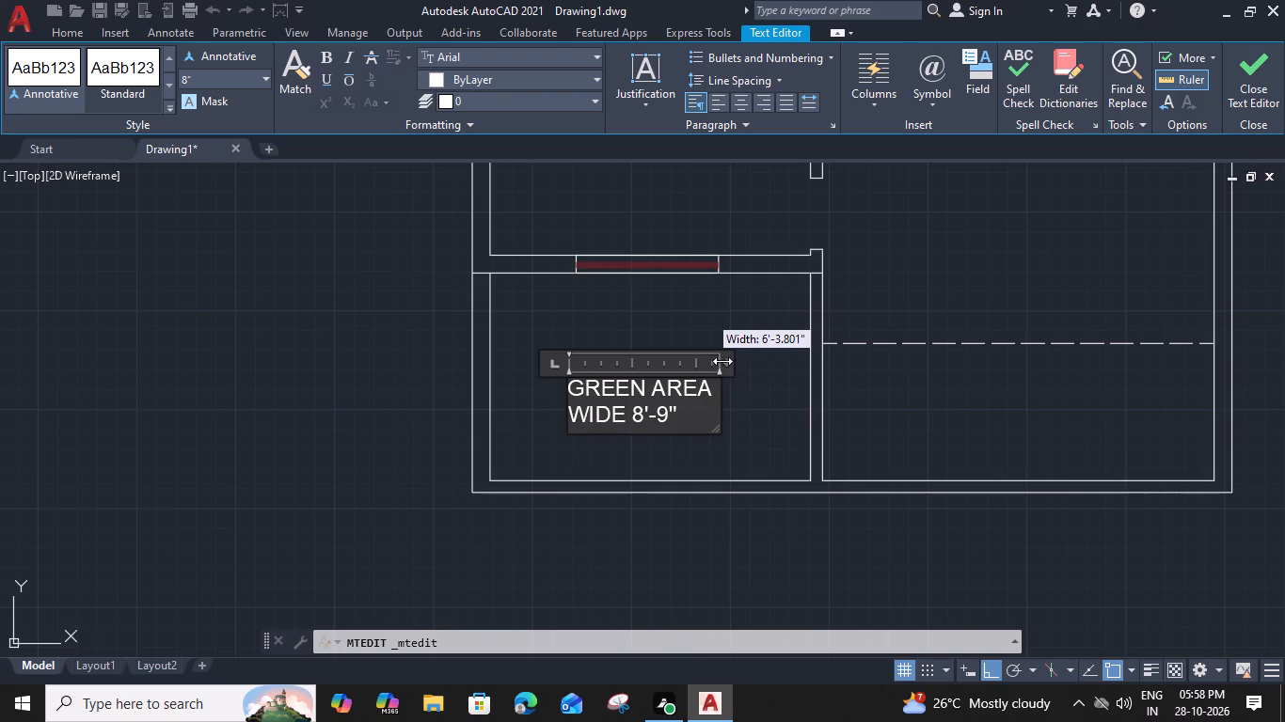
left_click(571, 416)
key("space")
key("space")
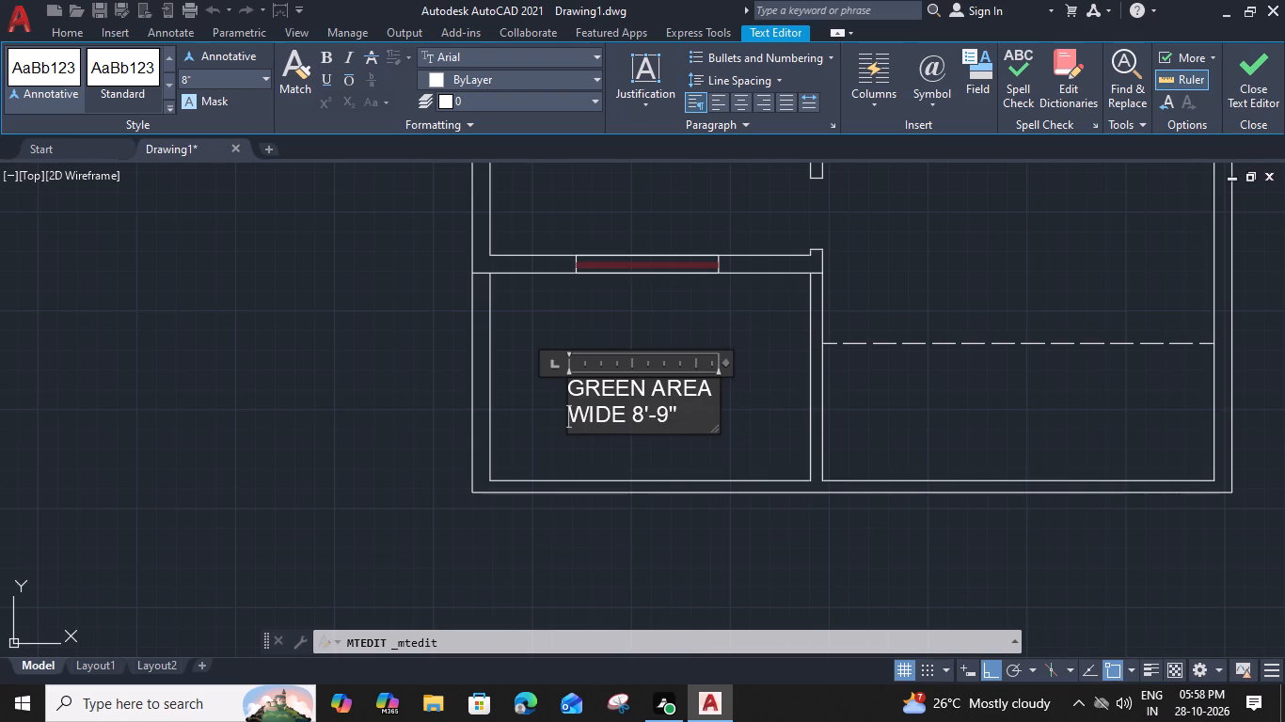
key("space")
left_click_drag(724, 362, 1023, 328)
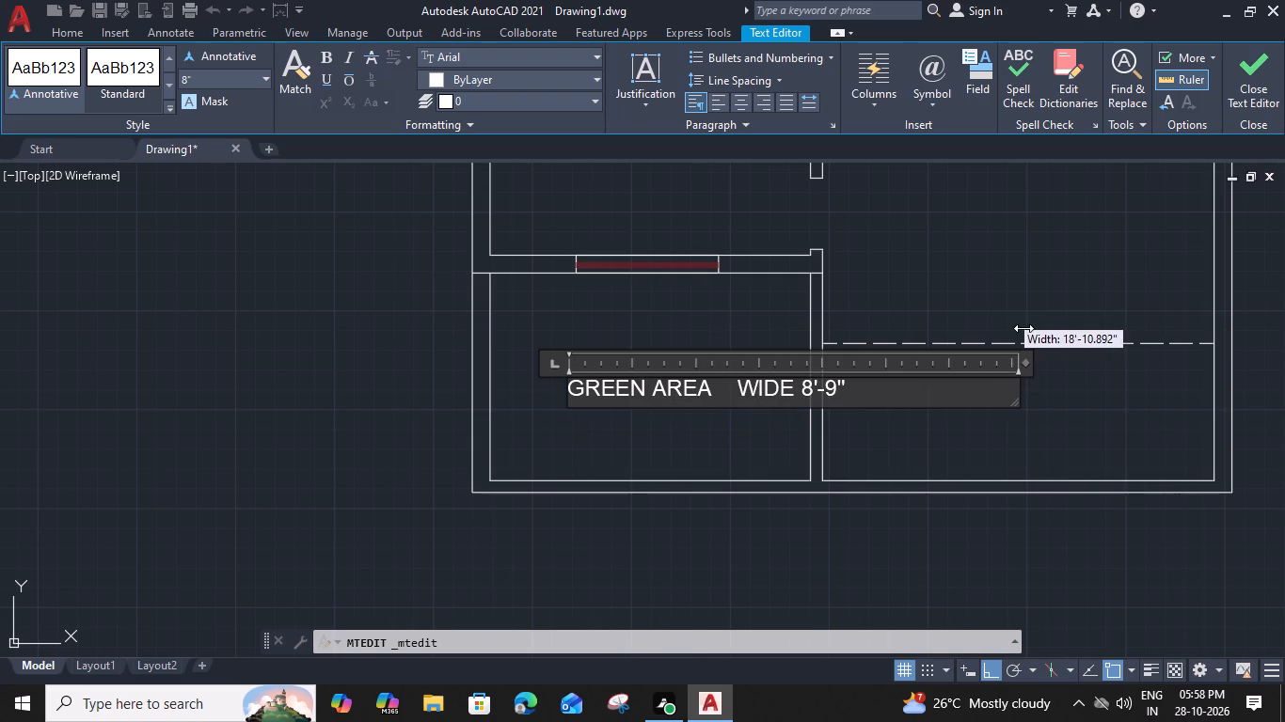
left_click_drag(1023, 328, 928, 344)
key("BackSpace")
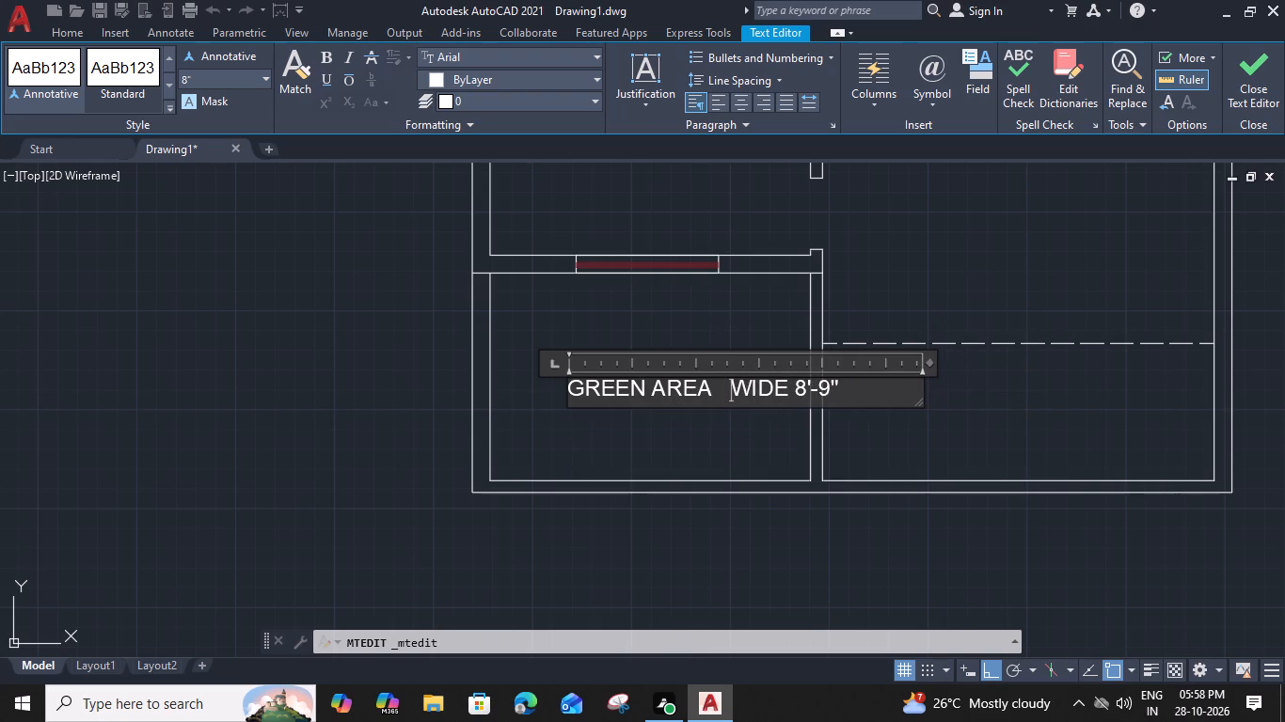
key("BackSpace")
key("BackSpace")
key("Return")
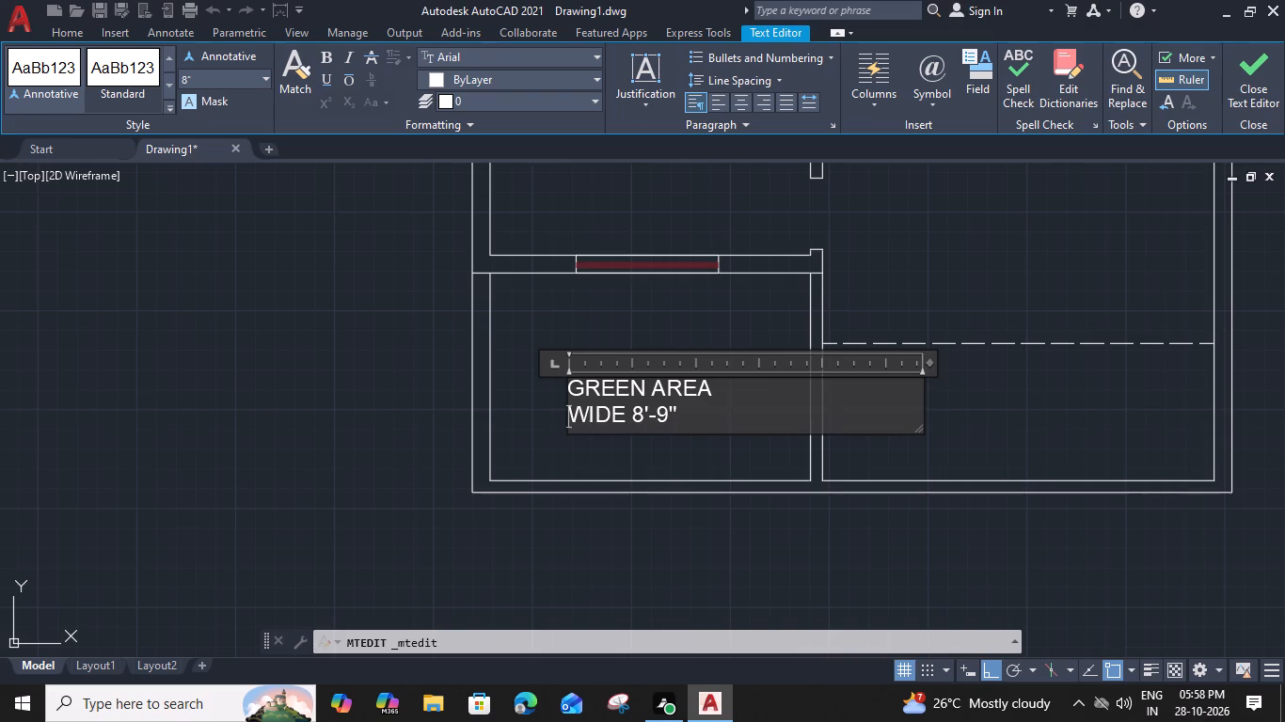
key("space")
key("space")
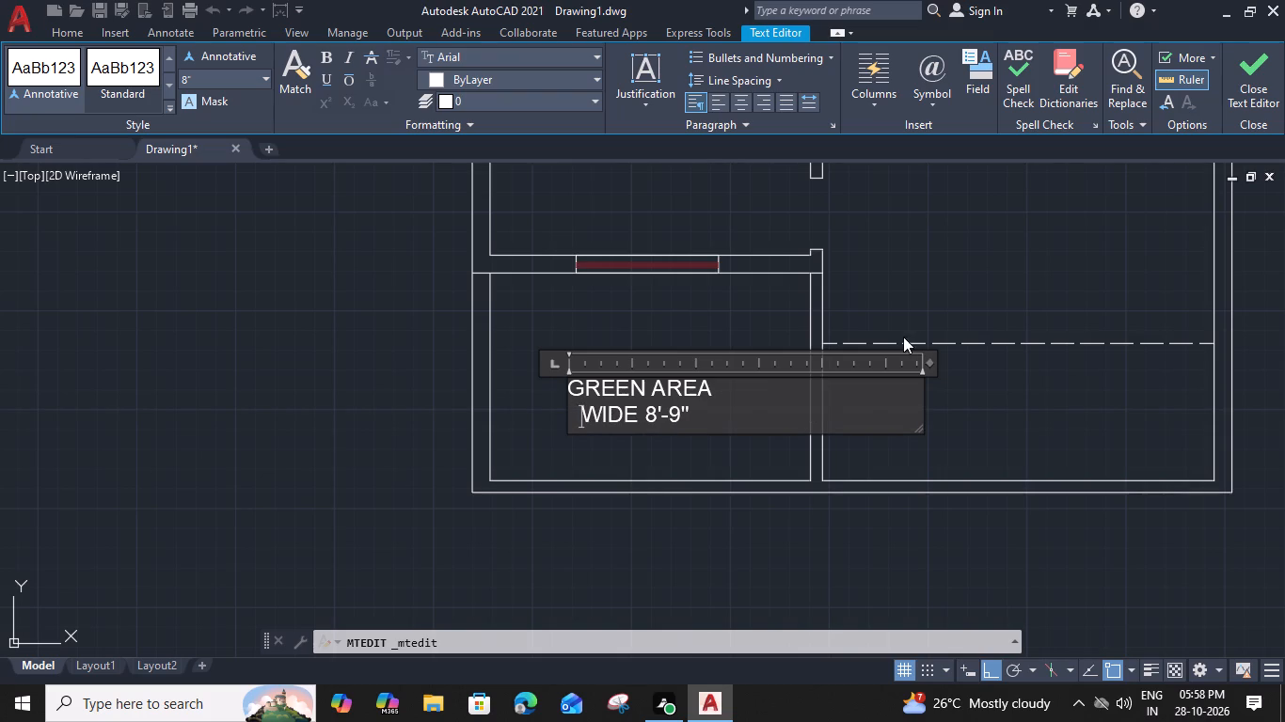
Narrow the GREEN AREA label's text frame to about 6'-1" so it fits the text, and finish editing.
left_click_drag(930, 361, 721, 398)
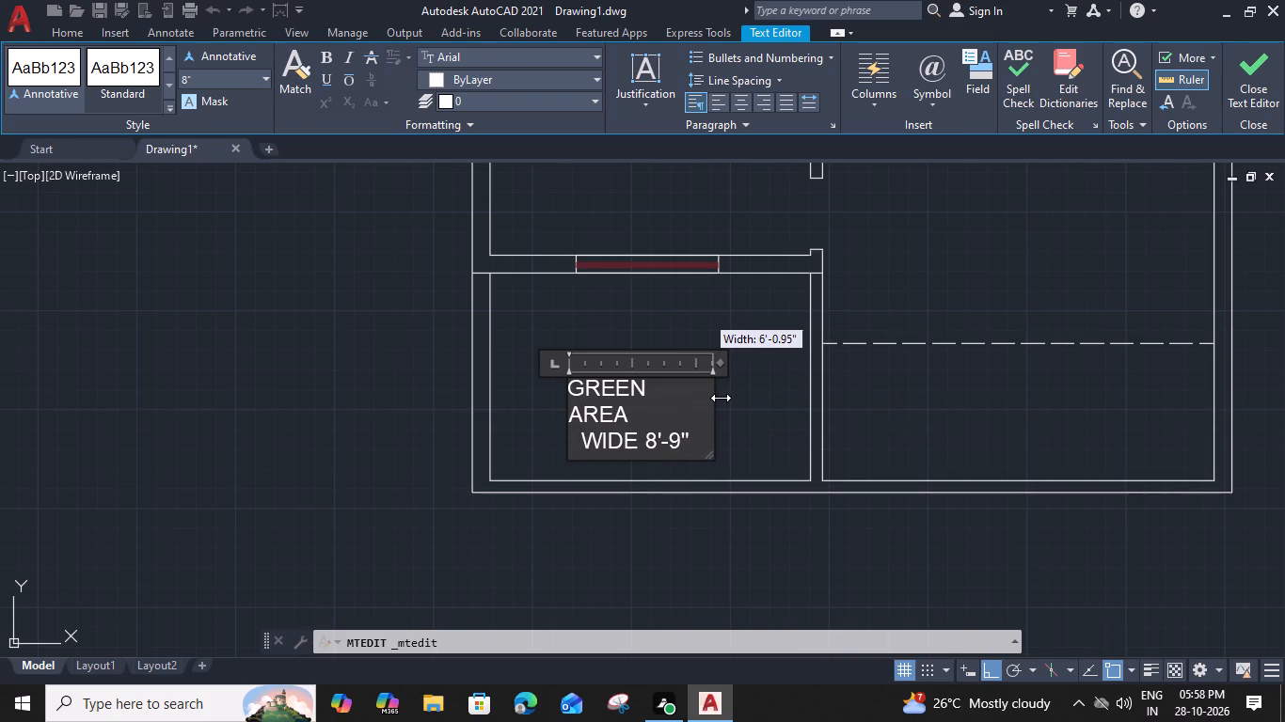
left_click_drag(721, 398, 723, 398)
left_click(763, 433)
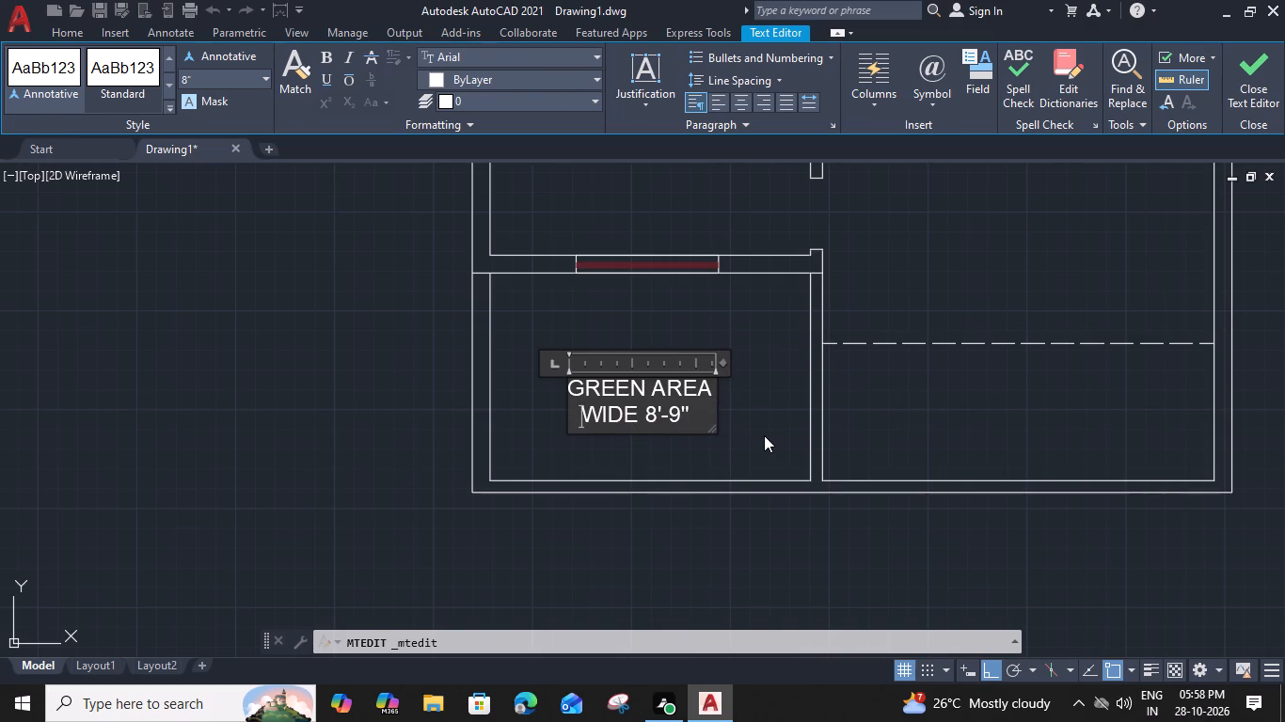
Copy the DRAWING/ROOM label up into the small room between the BEDROOM and the DRAWING/ROOM.
scroll(696, 409, "down", 1)
middle_click_drag(670, 347, 658, 447)
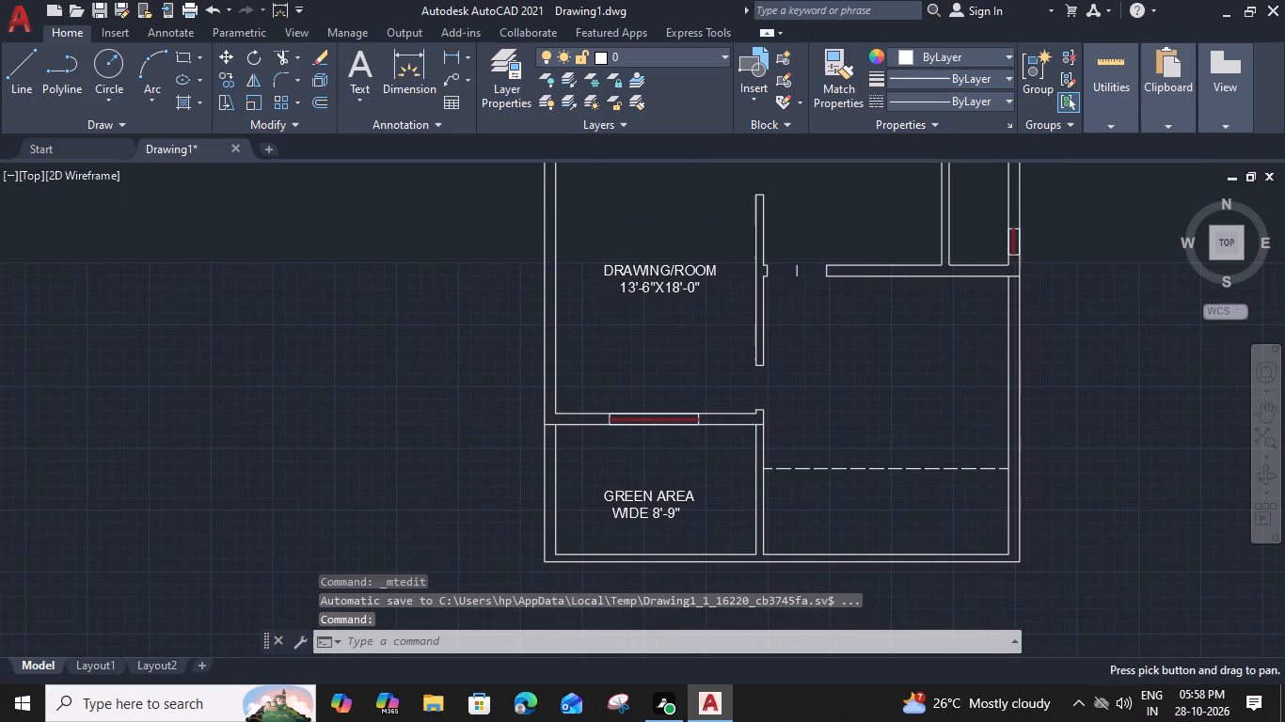
middle_click_drag(661, 273, 650, 395)
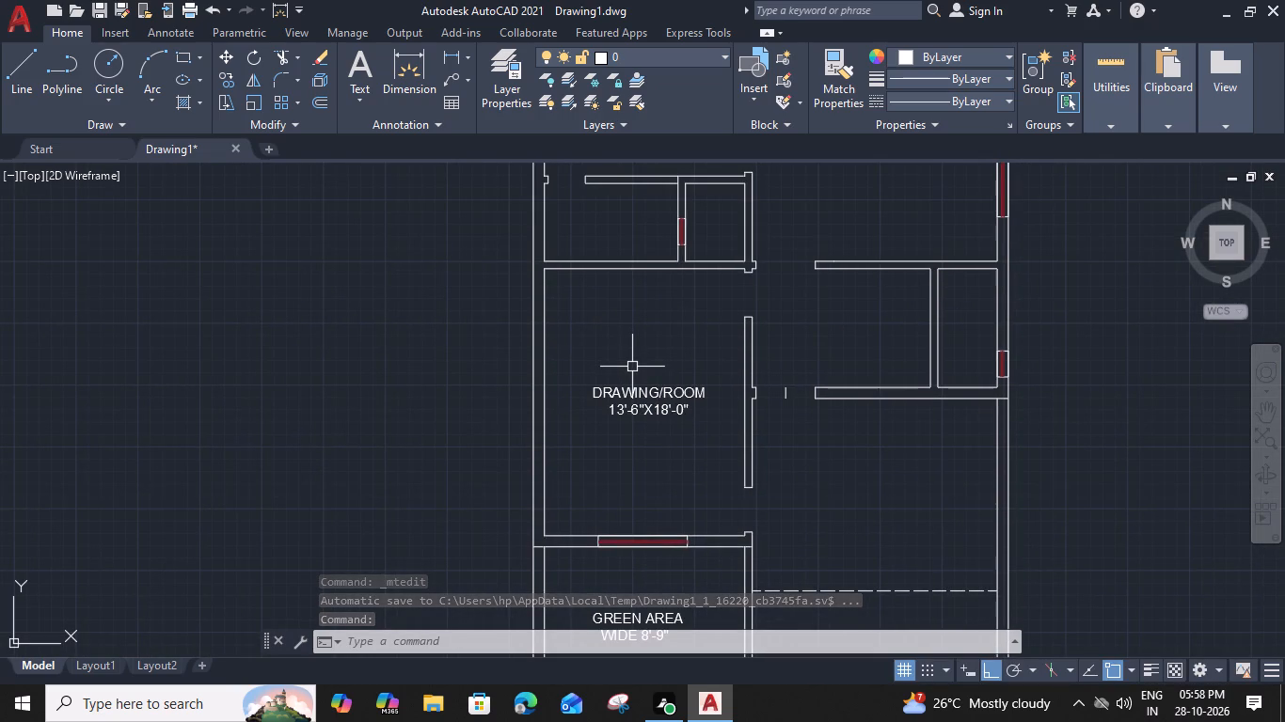
left_click(627, 391)
key("c")
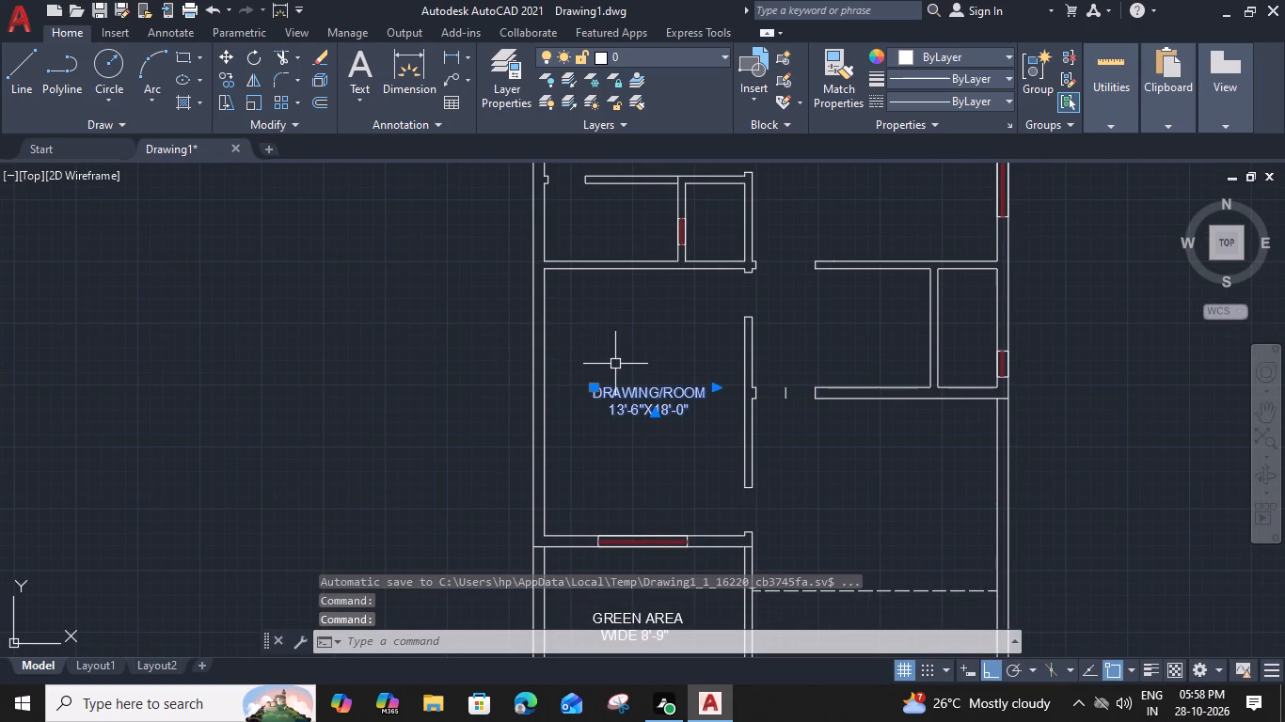
type("O")
key("space")
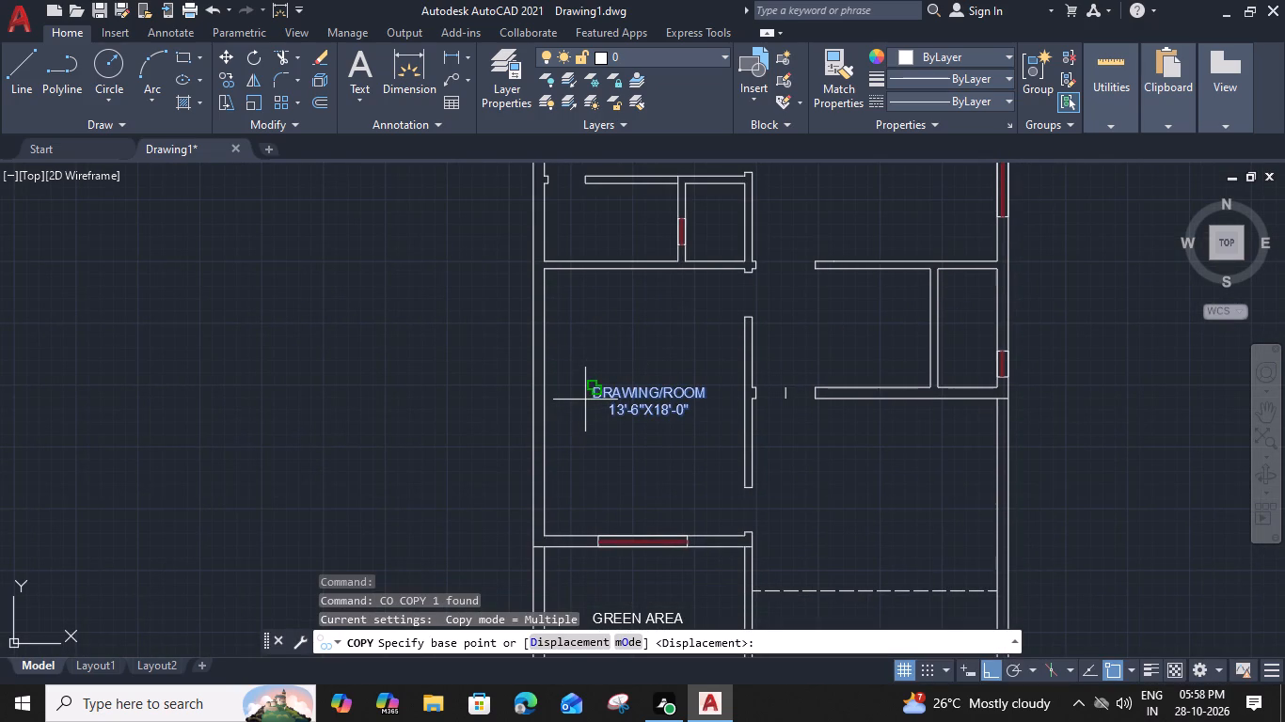
left_click(588, 391)
left_click(547, 218)
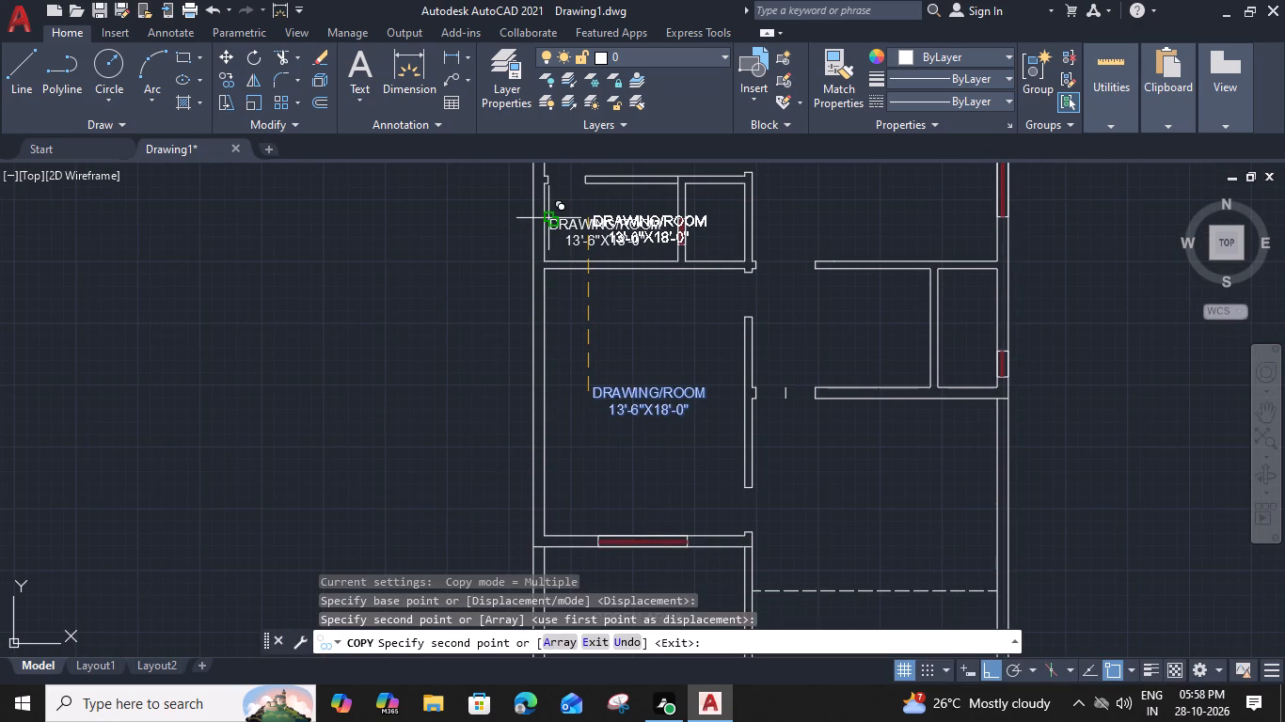
key("Escape")
Replace all the text in the newly copied label with BATH and 9'-0"X4'-0" on a second line.
double_click(584, 212)
left_click(578, 233)
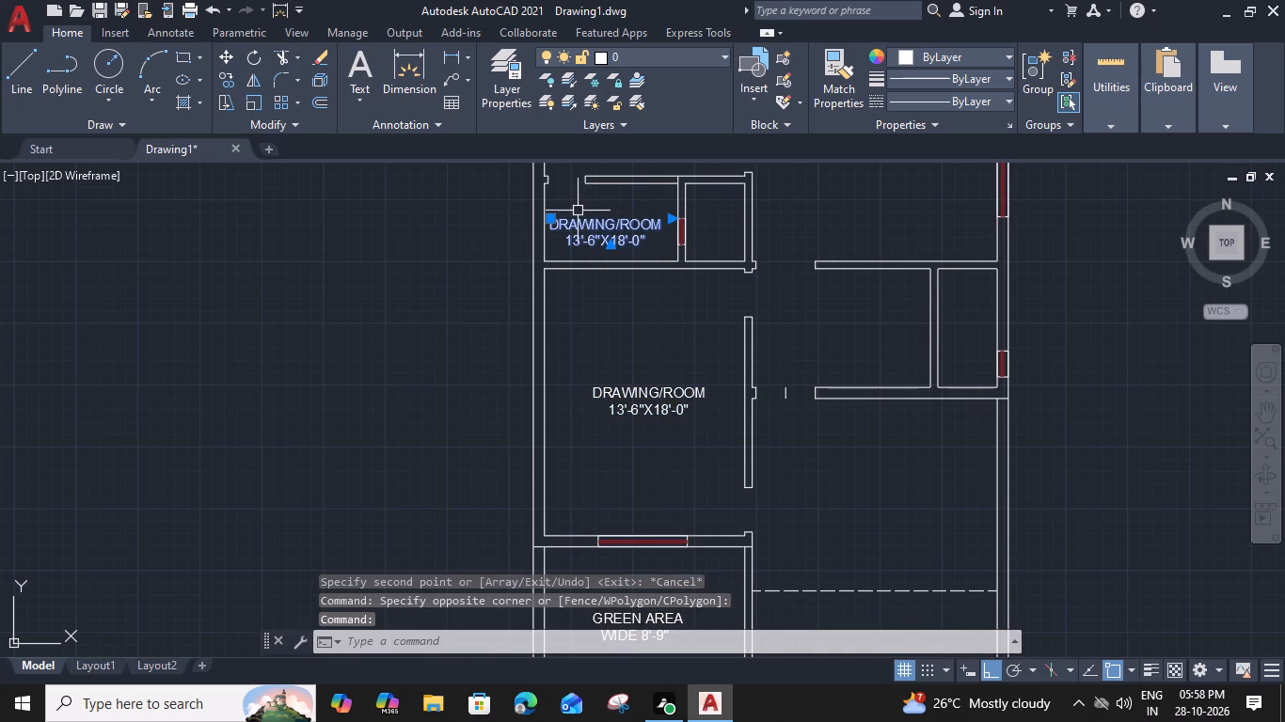
middle_click_drag(579, 211, 627, 303)
double_click(627, 315)
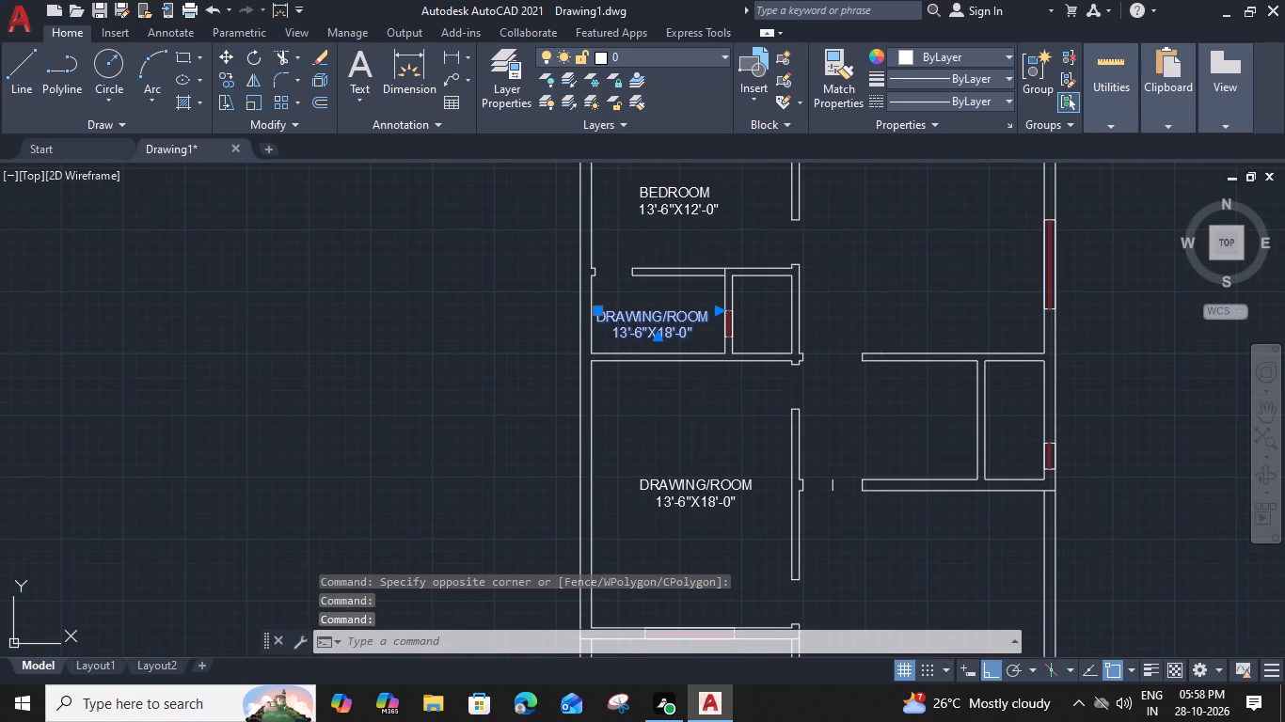
scroll(707, 294, "up", 1)
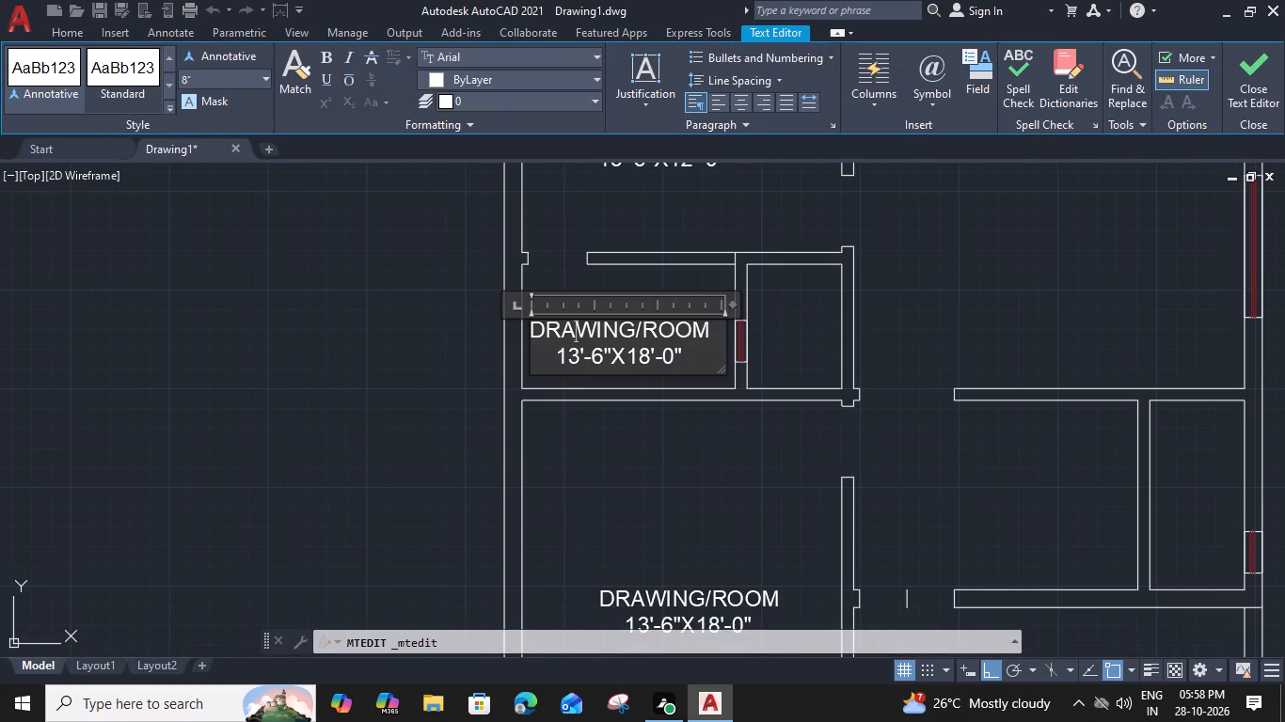
left_click_drag(704, 353, 528, 339)
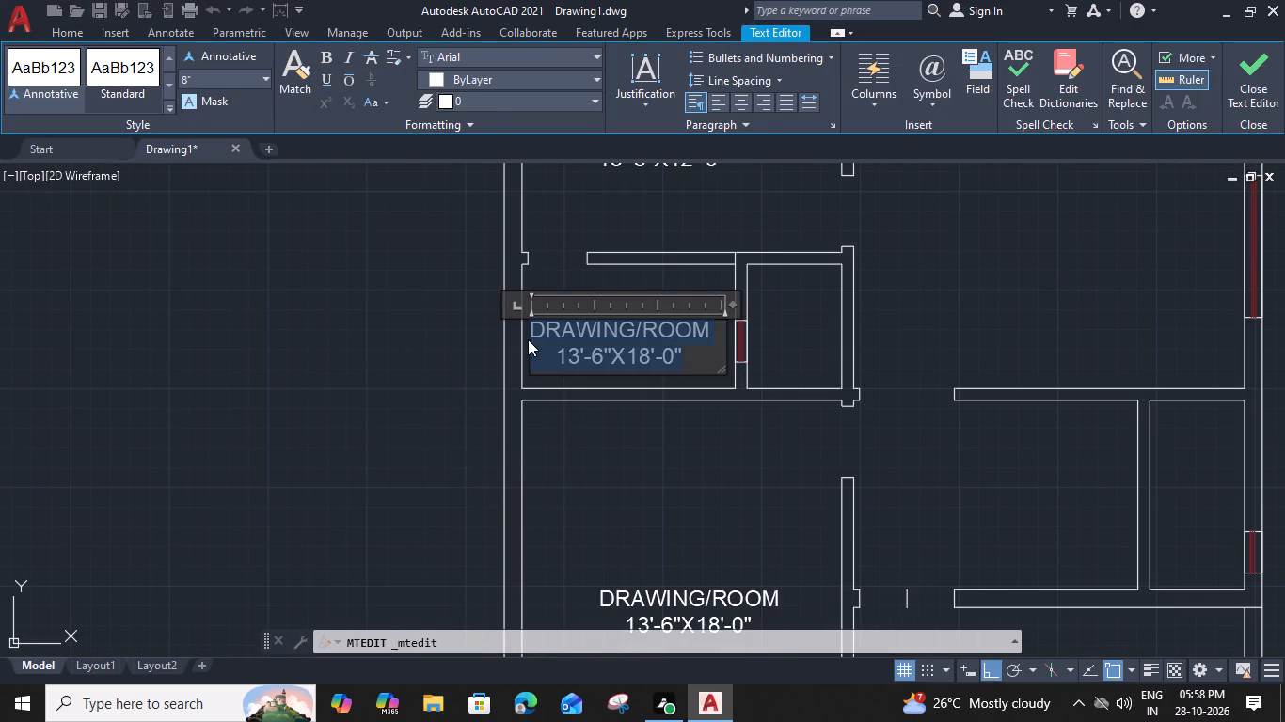
type("BATH")
key("Return")
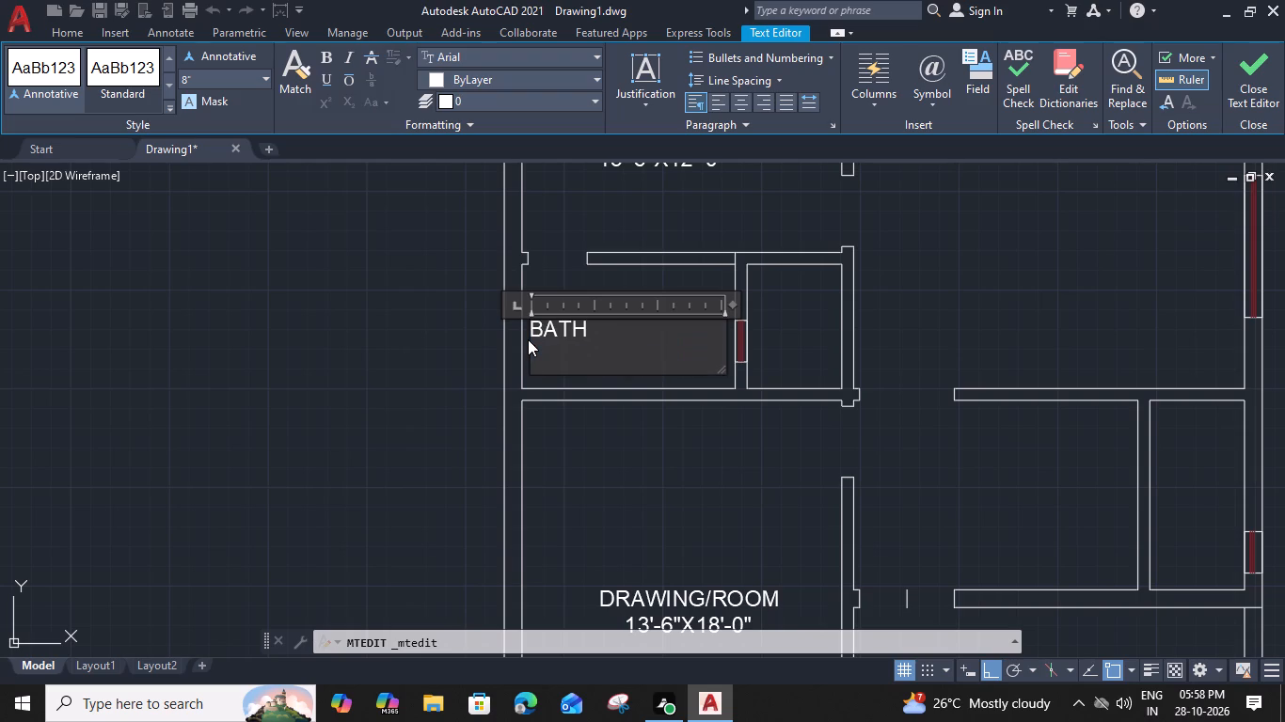
type("9'")
type("-0\"")
key("x")
type("4'-0\"")
Narrow the BATH label's text frame to fit and indent the name by three spaces to centre it above the size.
left_click_drag(732, 305, 652, 309)
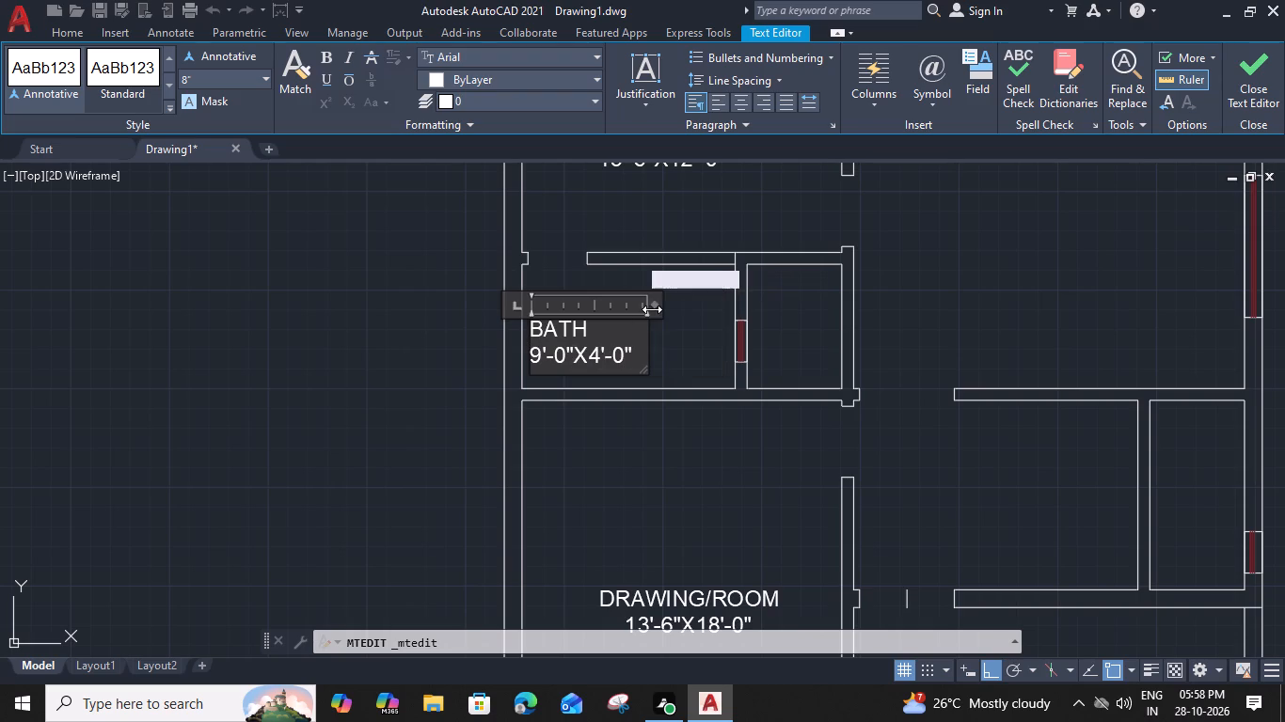
left_click_drag(652, 309, 642, 306)
left_click(532, 333)
key("space")
key("space")
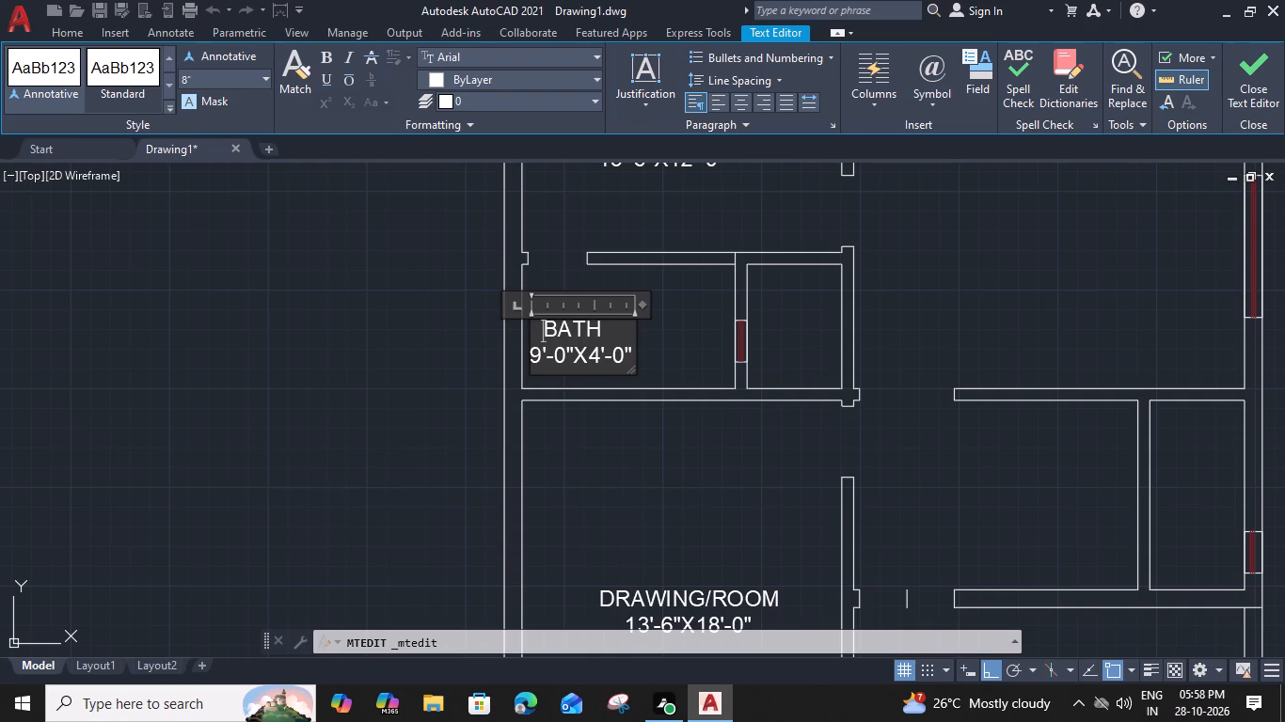
key("space")
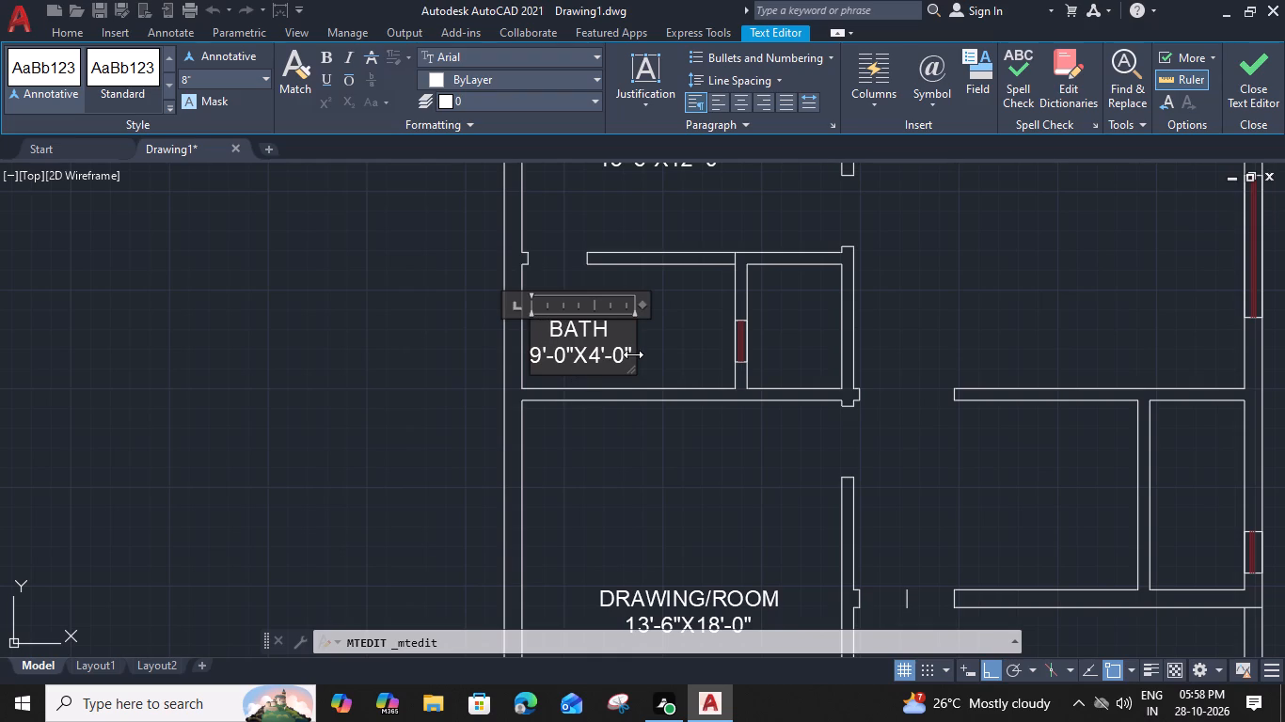
Set the whole BATH label's text height to 6" and tighten its text frame around the smaller text.
left_click(633, 354)
left_click_drag(631, 351, 503, 322)
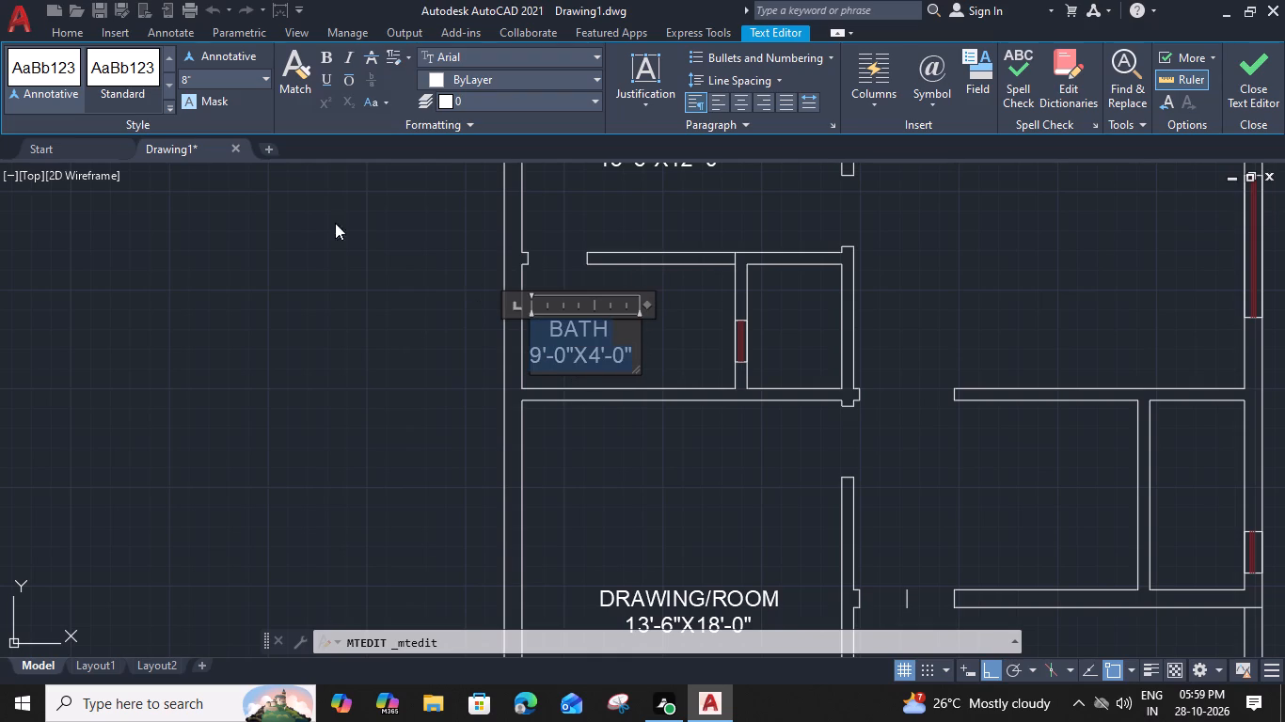
left_click(216, 80)
key("6")
key("shift+quotedbl")
key("Return")
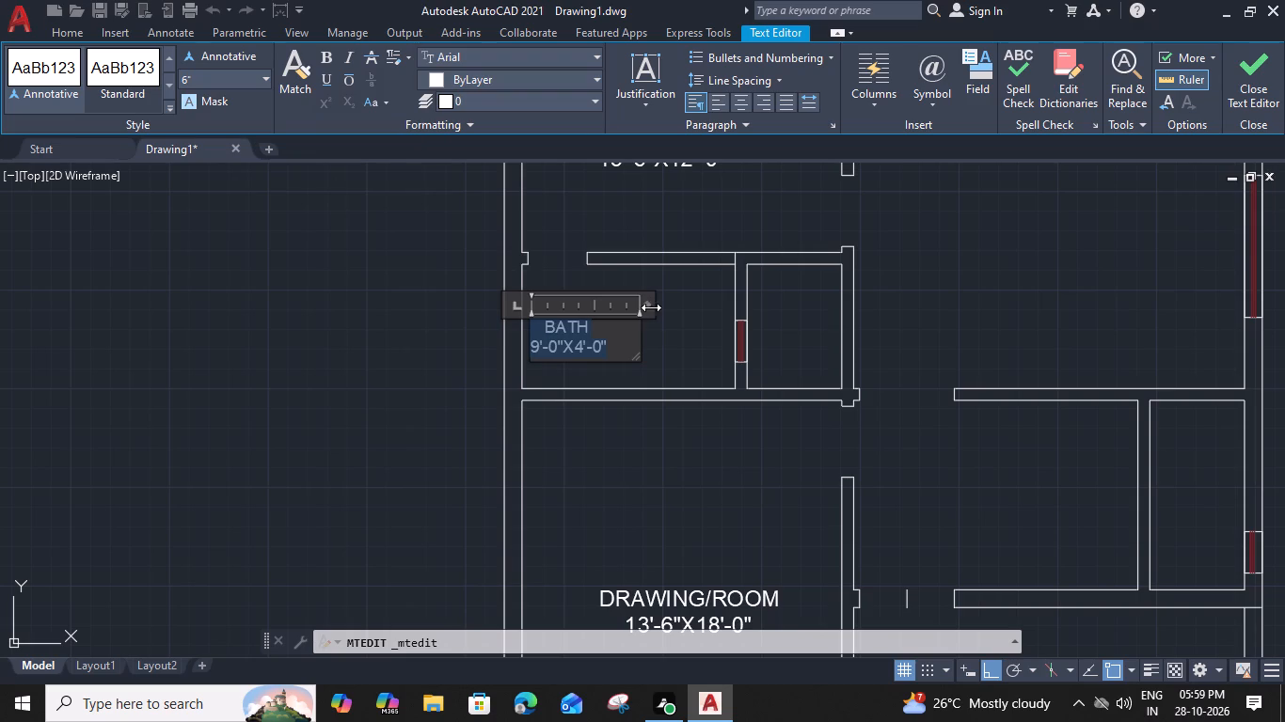
left_click_drag(645, 304, 614, 304)
left_click(642, 349)
Copy the BATH label east into the small enclosed space beyond the bathroom window.
middle_click_drag(600, 333, 597, 345)
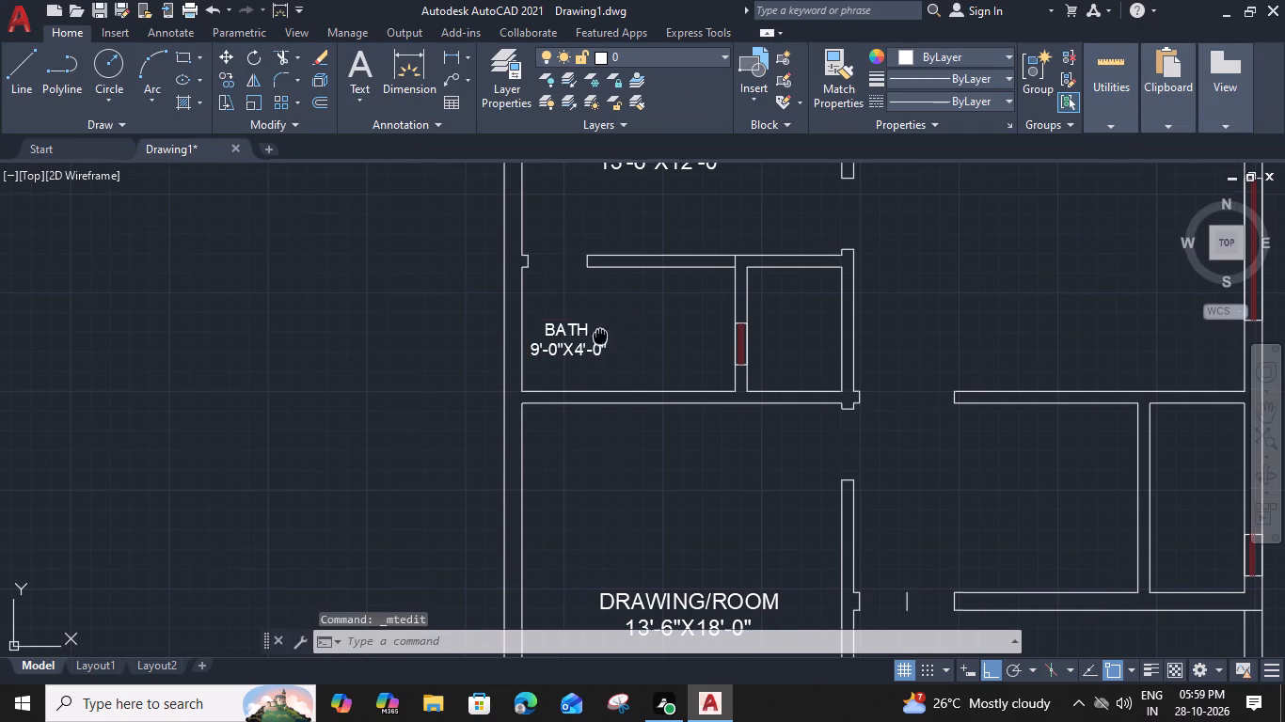
middle_click_drag(597, 345, 591, 360)
left_click(579, 366)
key("c")
key("o")
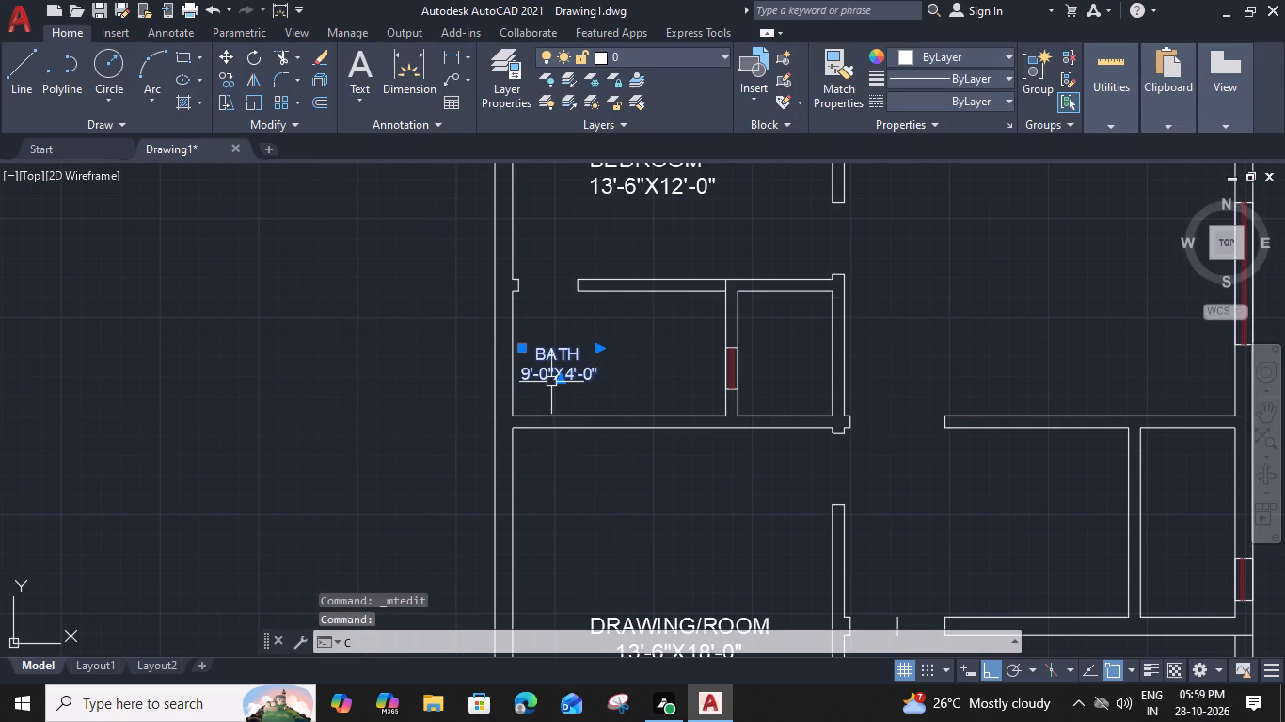
key("space")
left_click(597, 384)
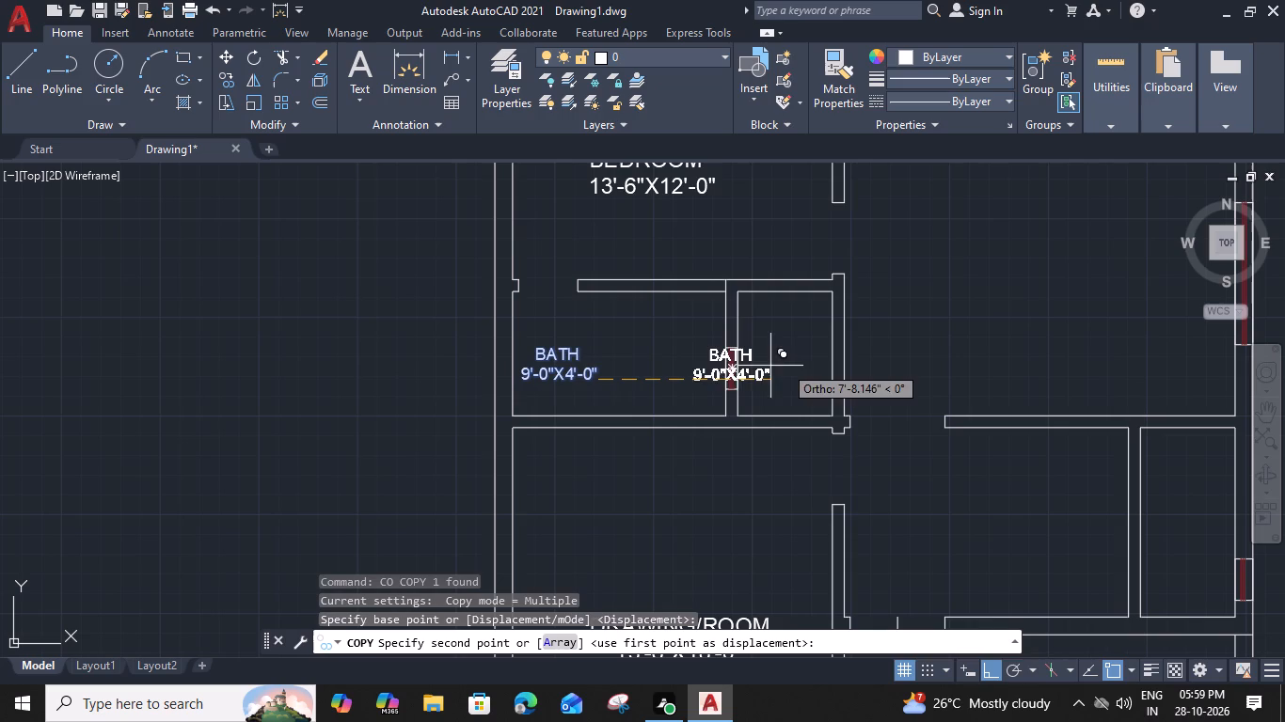
left_click(828, 360)
key("Escape")
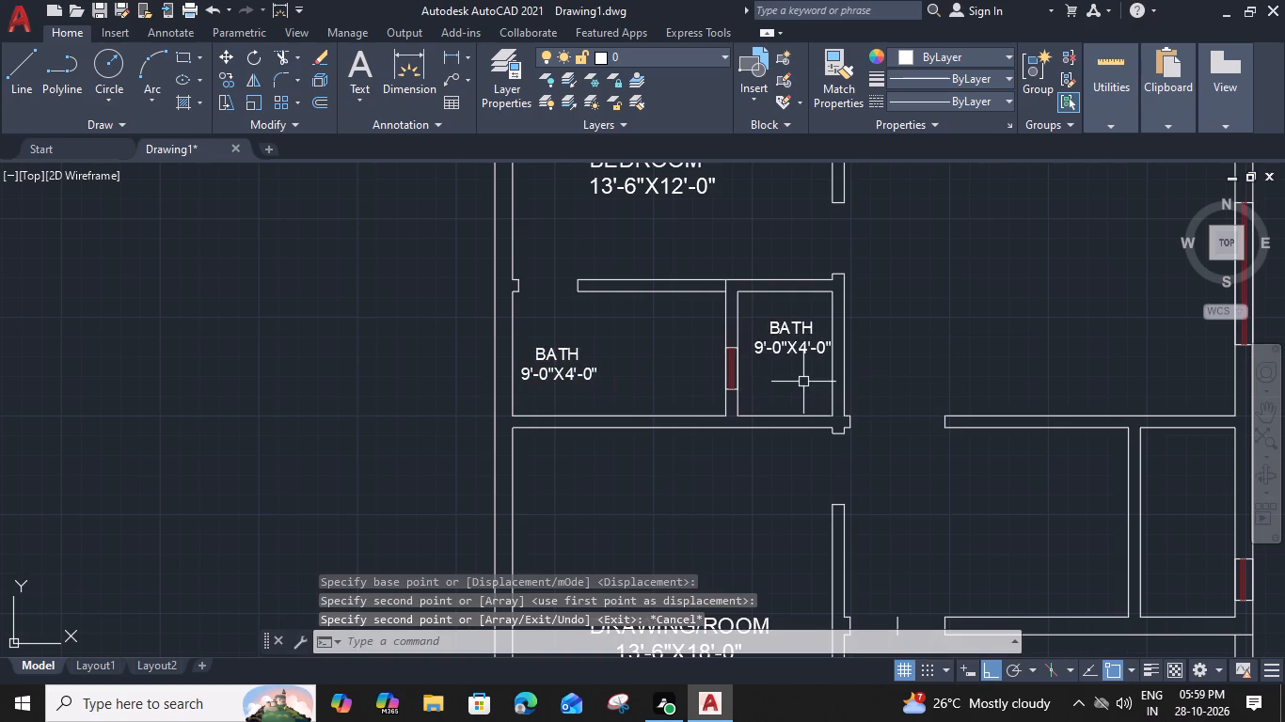
Change the copied label in the small enclosed space to OPEN with the size 4'-0"X6'-0".
double_click(785, 347)
scroll(797, 328, "up", 1)
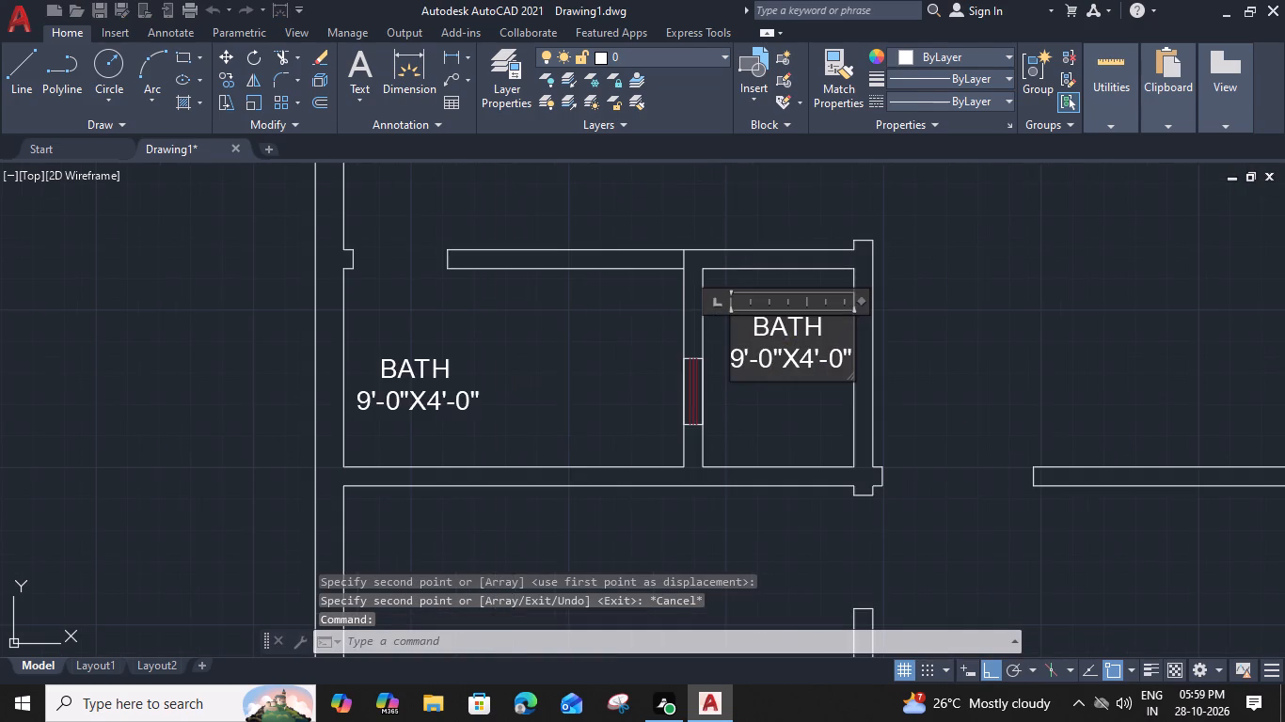
left_click(740, 360)
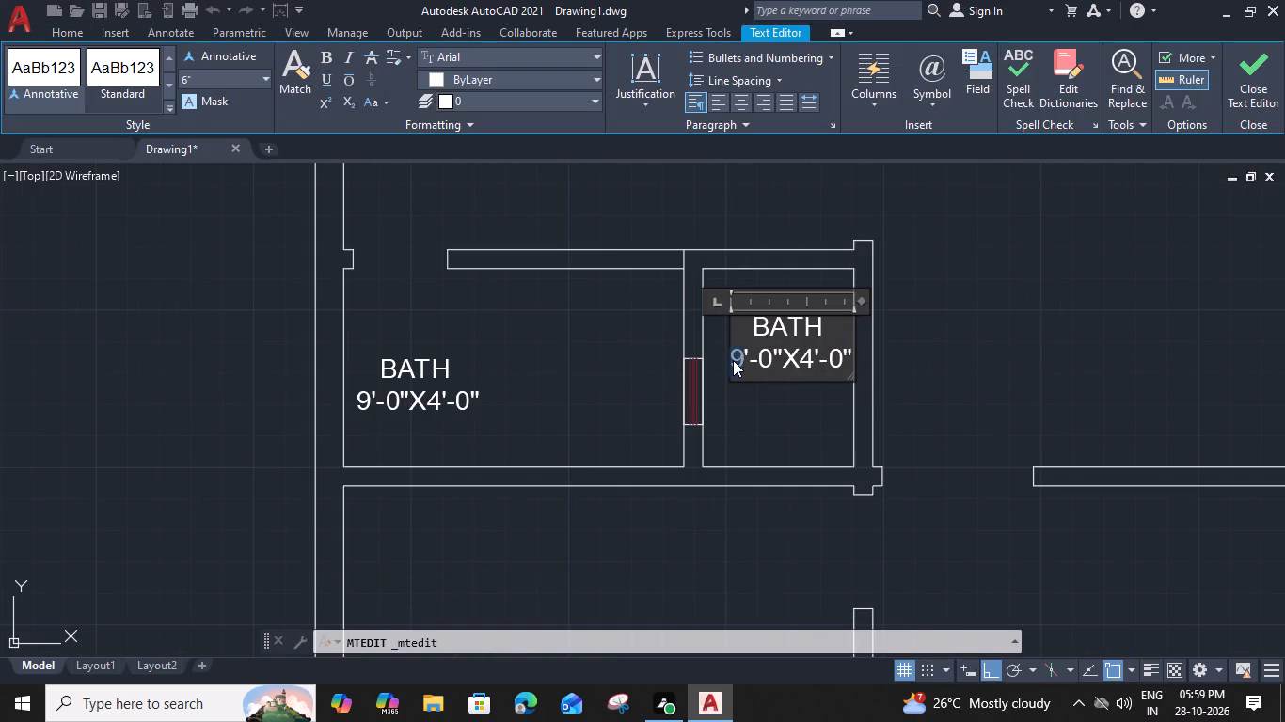
key("4")
left_click(804, 359)
key("6")
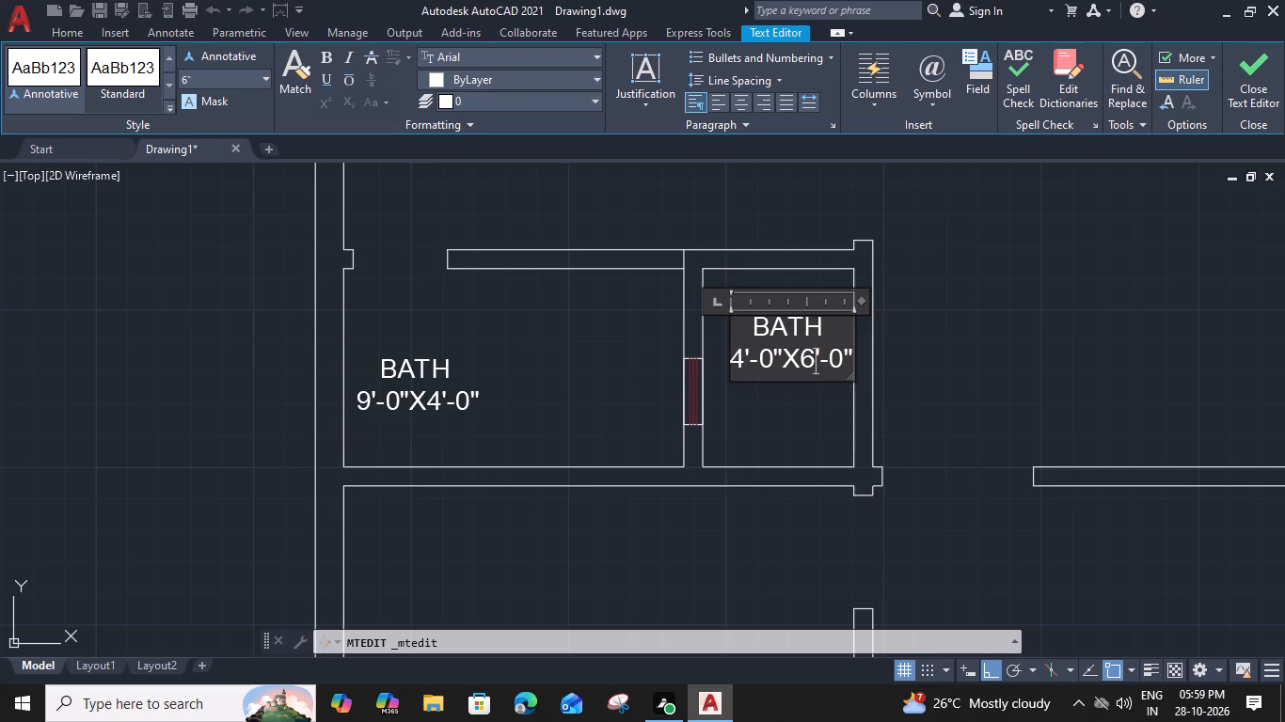
left_click_drag(822, 333, 754, 329)
type("OP")
type("EN")
left_click(754, 419)
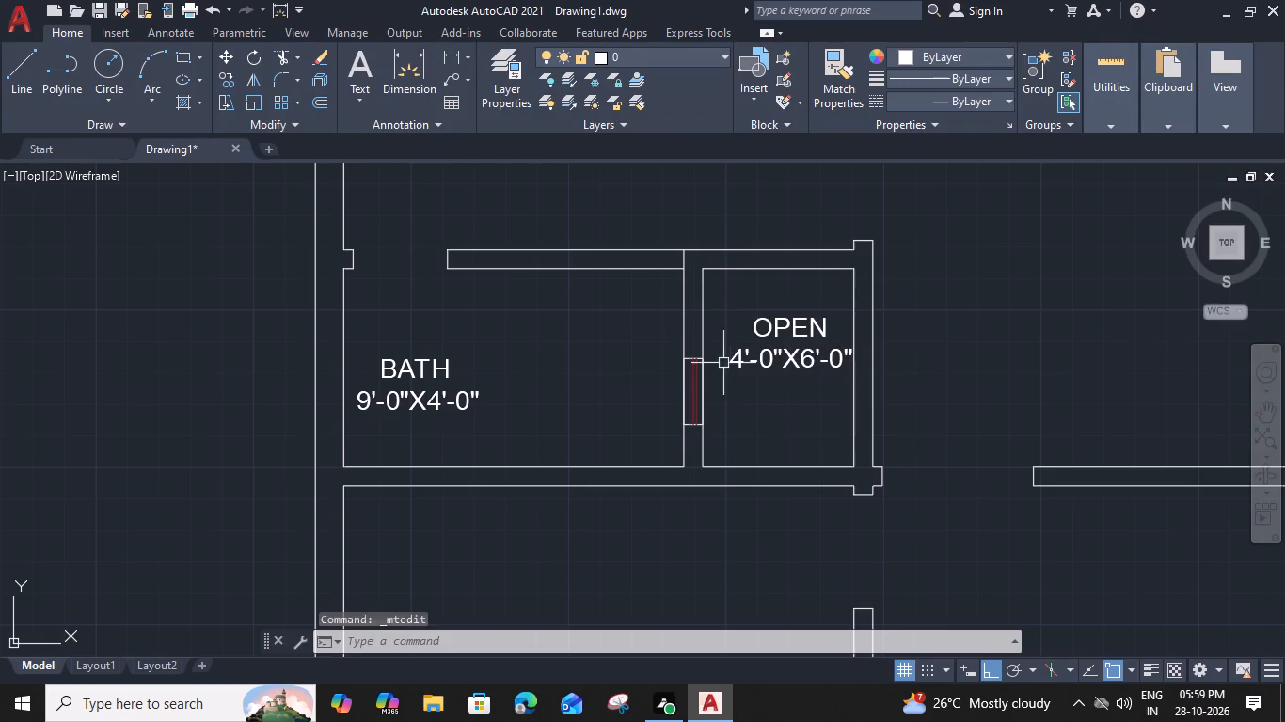
Copy the OPEN label north into the narrow enclosed space beside the upper bedroom, east of the small window.
left_click(736, 364)
type("CO")
key("space")
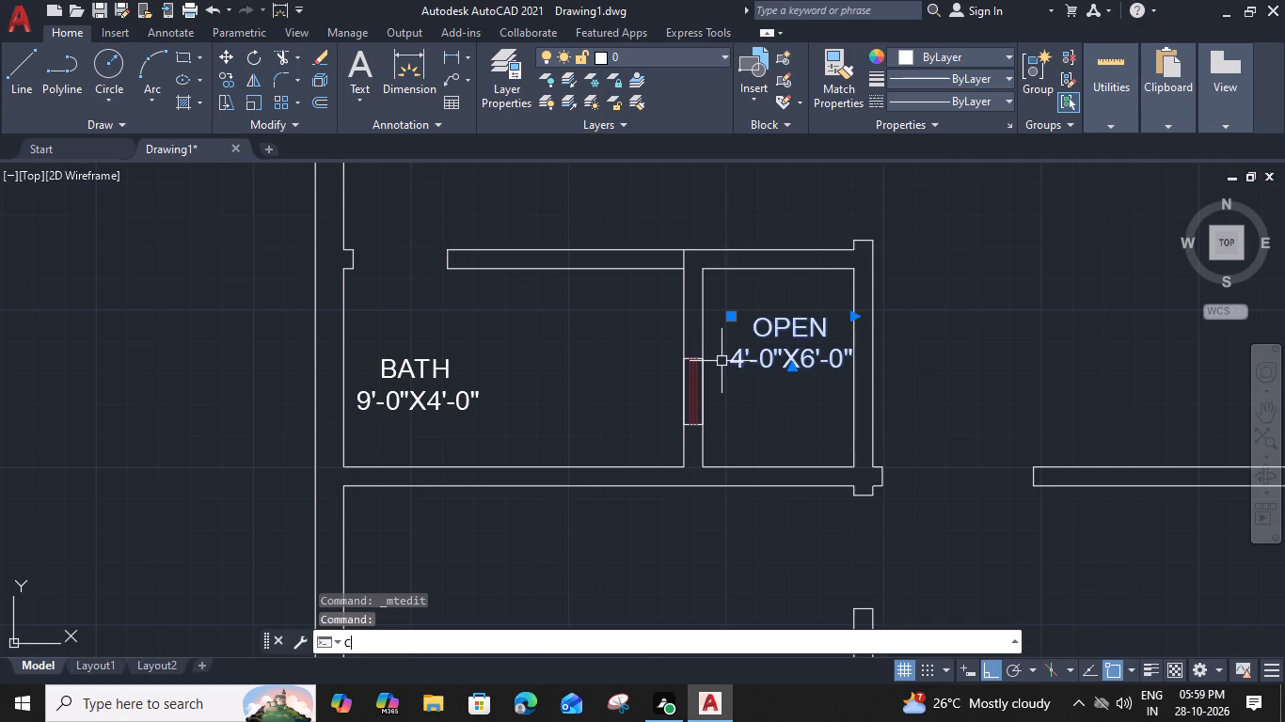
left_click(702, 347)
scroll(702, 347, "down", 2)
middle_click_drag(685, 292, 705, 618)
middle_click_drag(694, 340, 692, 477)
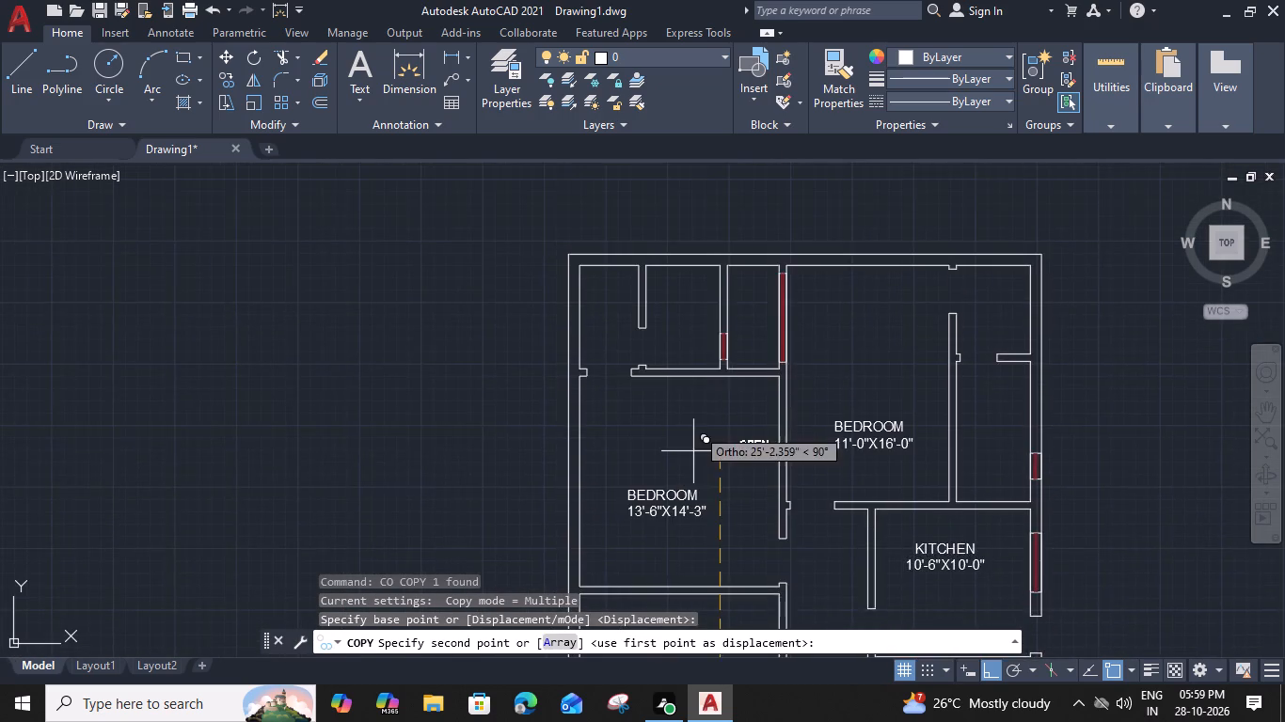
scroll(710, 328, "up", 2)
left_click(754, 289)
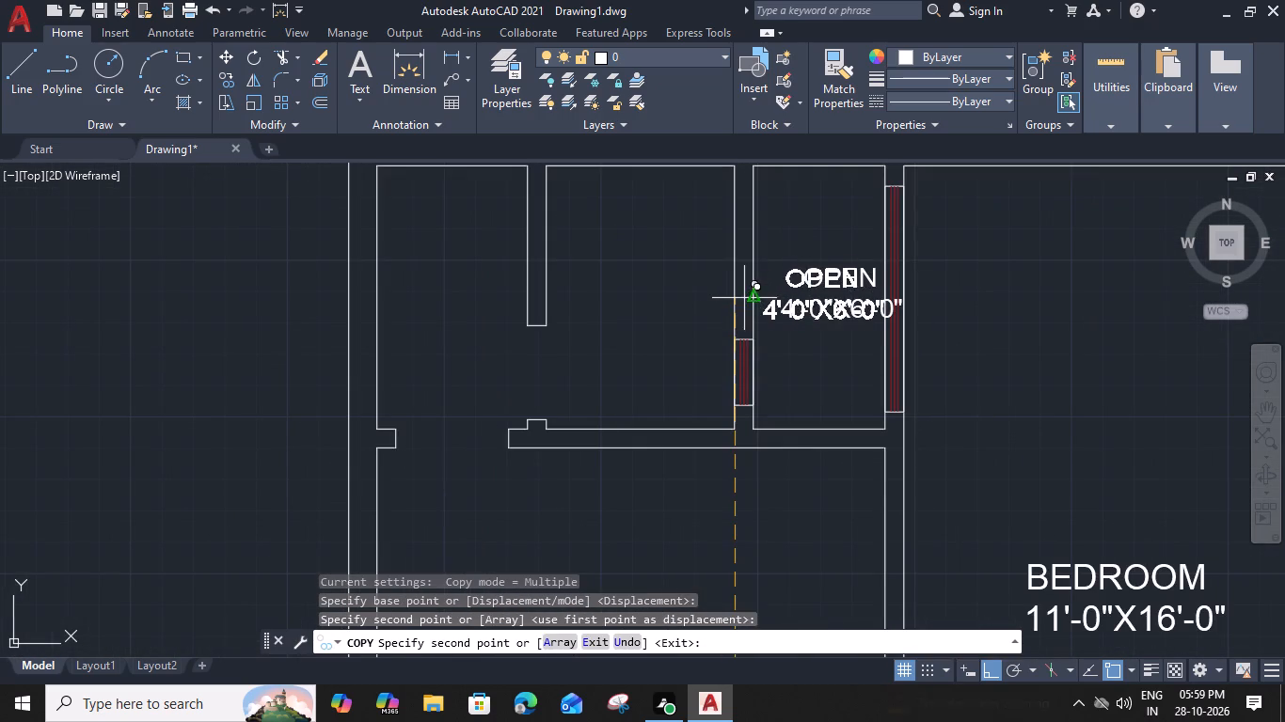
key("Escape")
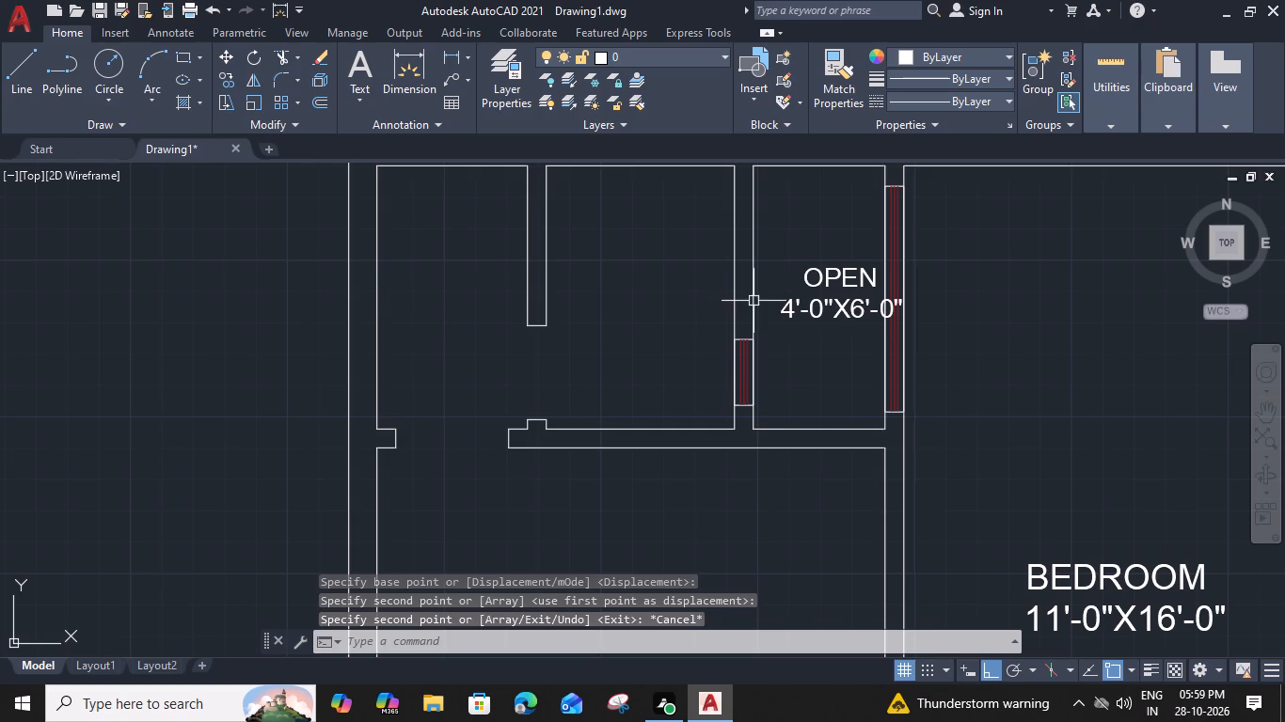
Move the copied OPEN label slightly west, away from the long east window of the narrow space.
middle_click_drag(799, 291, 764, 329)
left_click(758, 352)
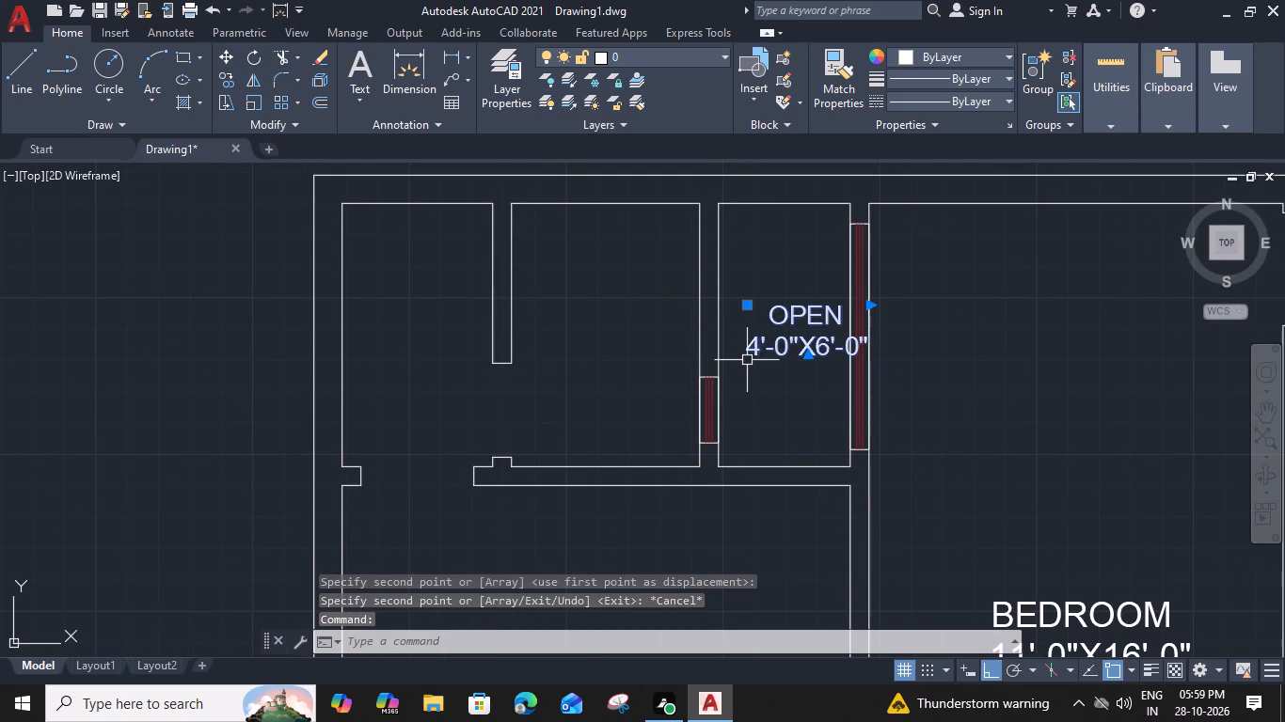
type("M")
key("space")
scroll(739, 351, "up", 1)
left_click(747, 361)
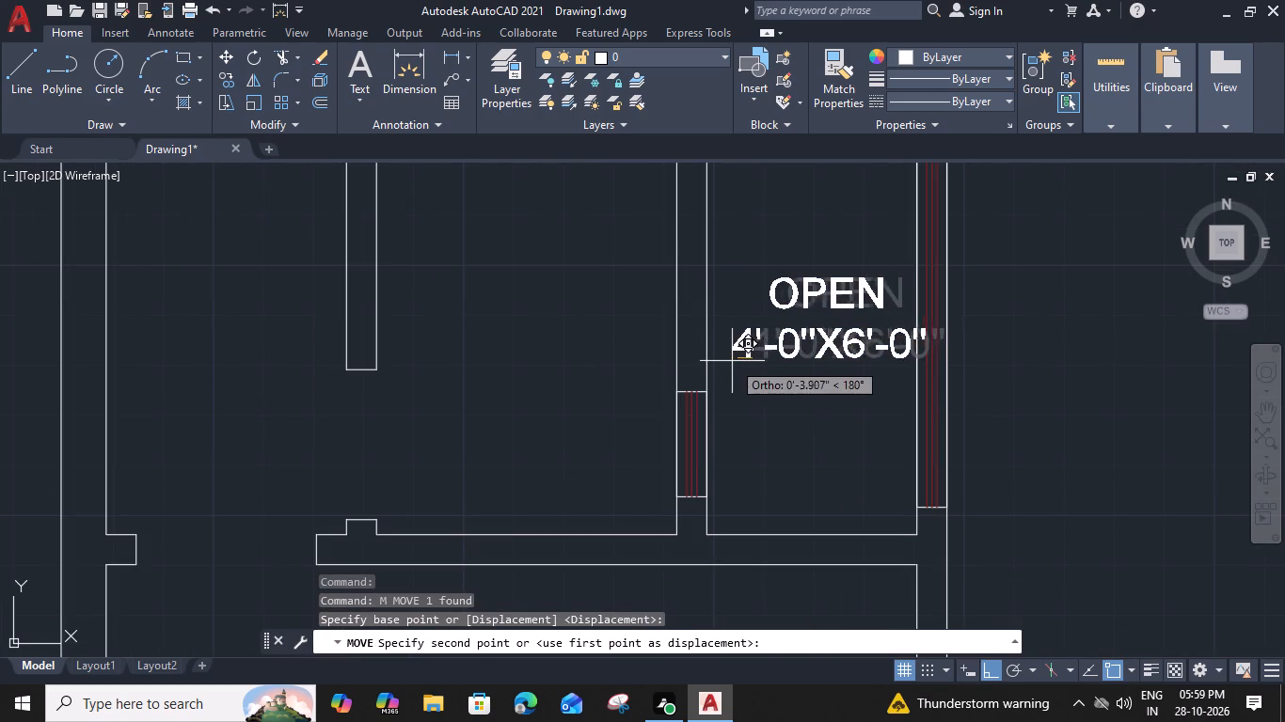
left_click(724, 361)
Change the size in the northern OPEN label to 3'-6"X7'-0".
double_click(733, 342)
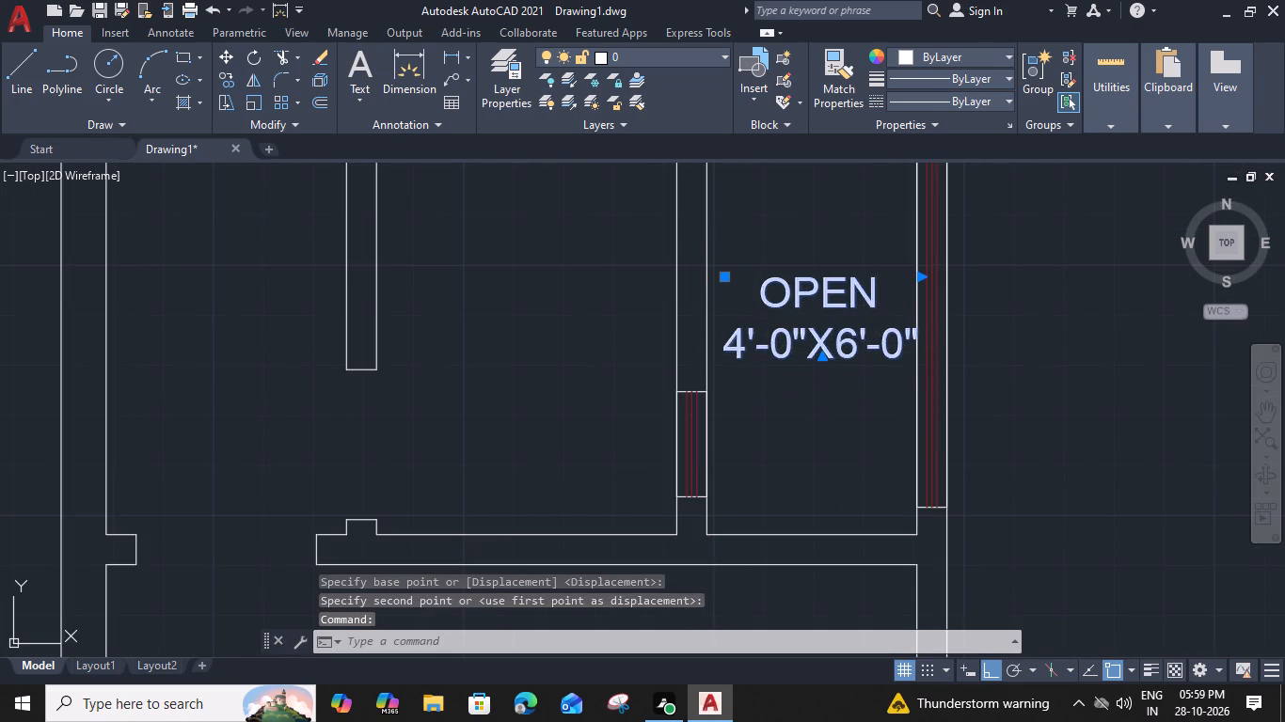
left_click_drag(747, 349, 730, 347)
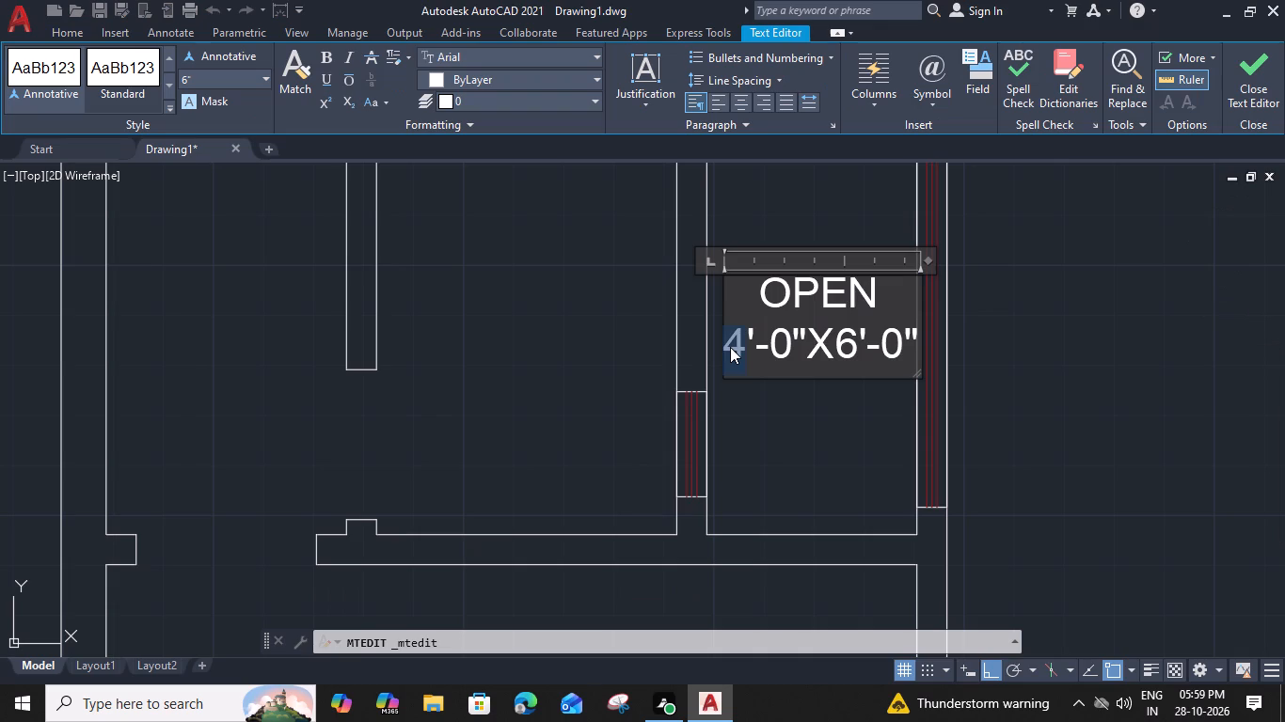
key("3")
left_click(777, 345)
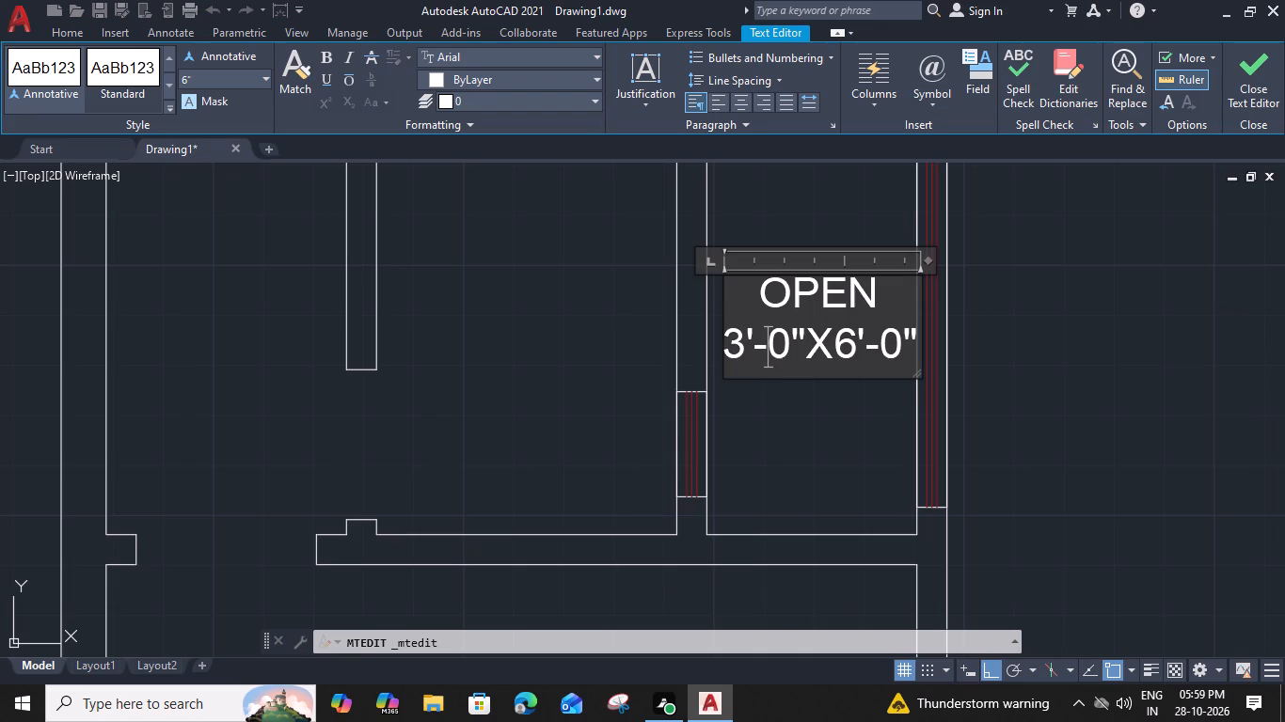
key("6")
left_click_drag(851, 342, 841, 342)
key("7")
left_click(771, 412)
Move the northern OPEN label slightly further west so it sits between the two walls.
left_click(729, 352)
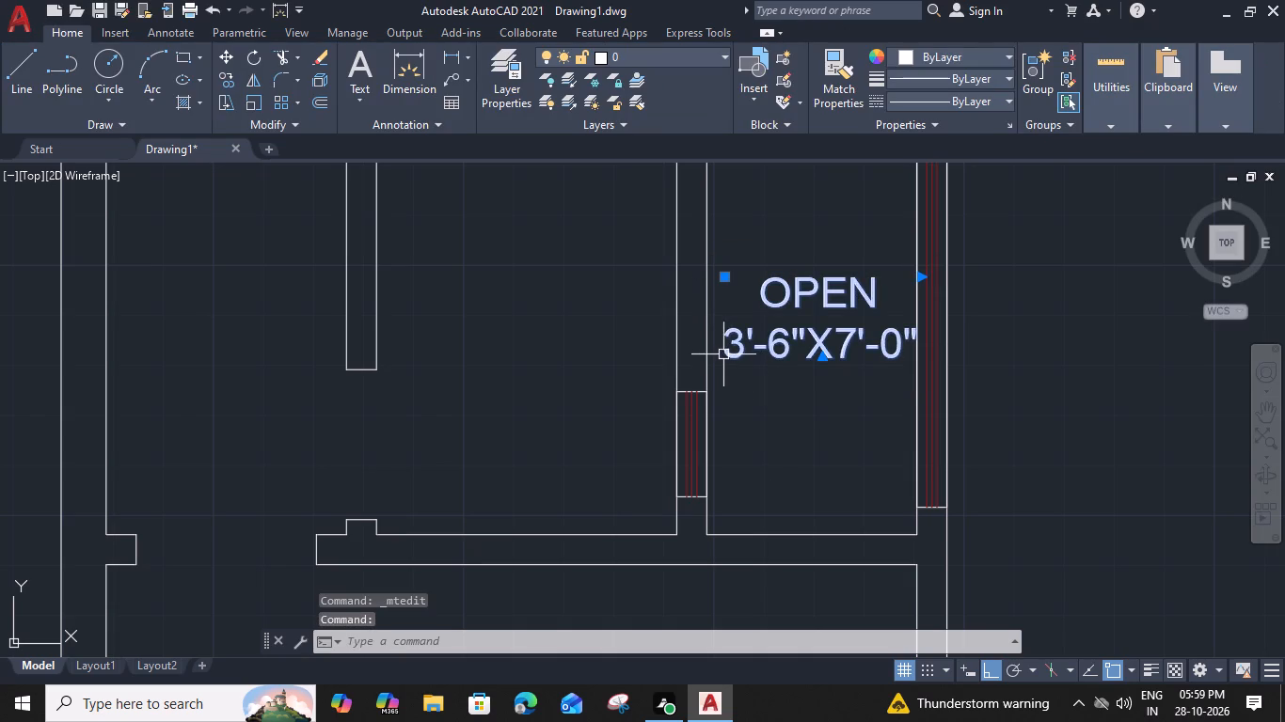
type("M")
key("space")
scroll(721, 347, "up", 2)
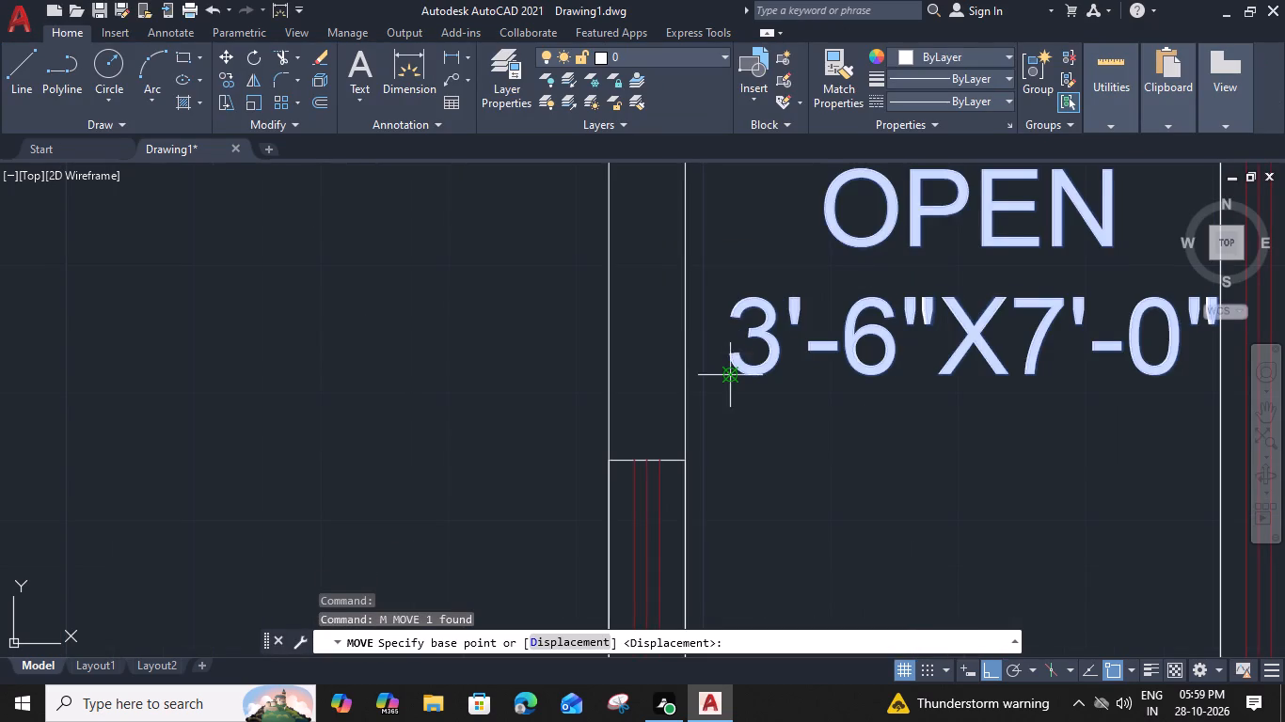
left_click(725, 370)
left_click(706, 373)
scroll(708, 373, "down", 3)
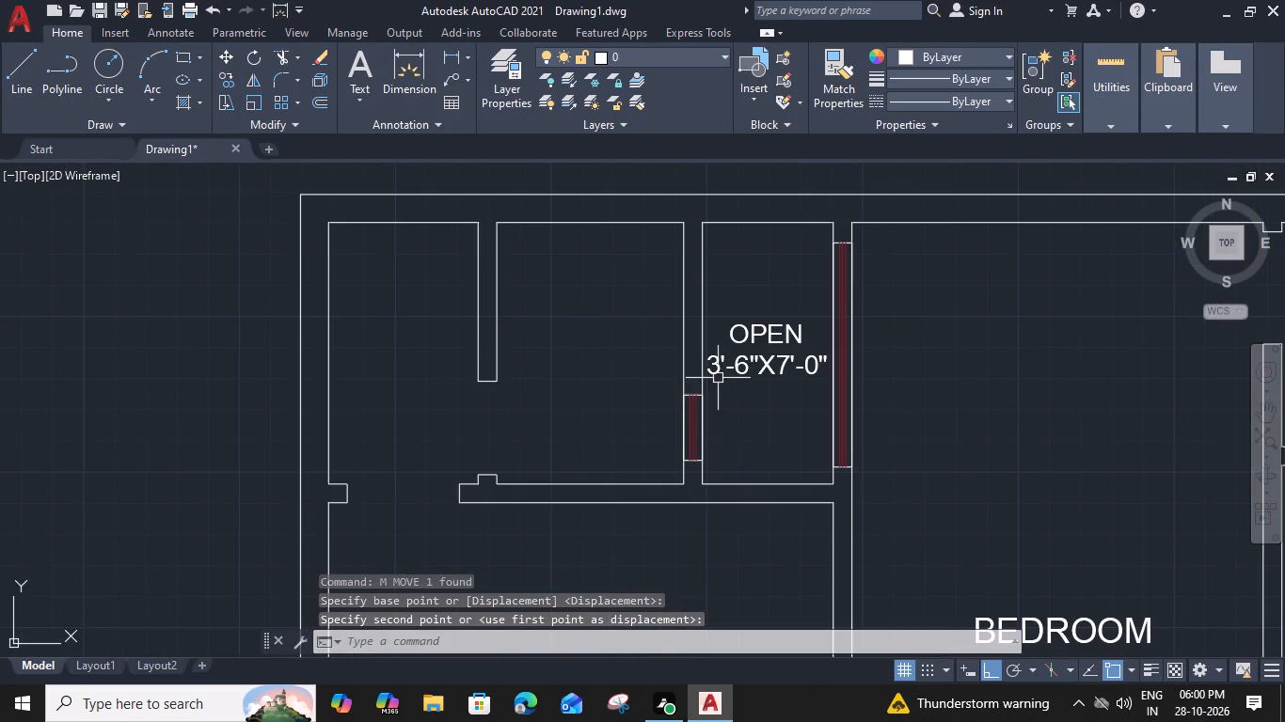
Copy the northern OPEN label west into the adjoining room on the other side of the small window.
left_click(717, 369)
key("c")
type("O")
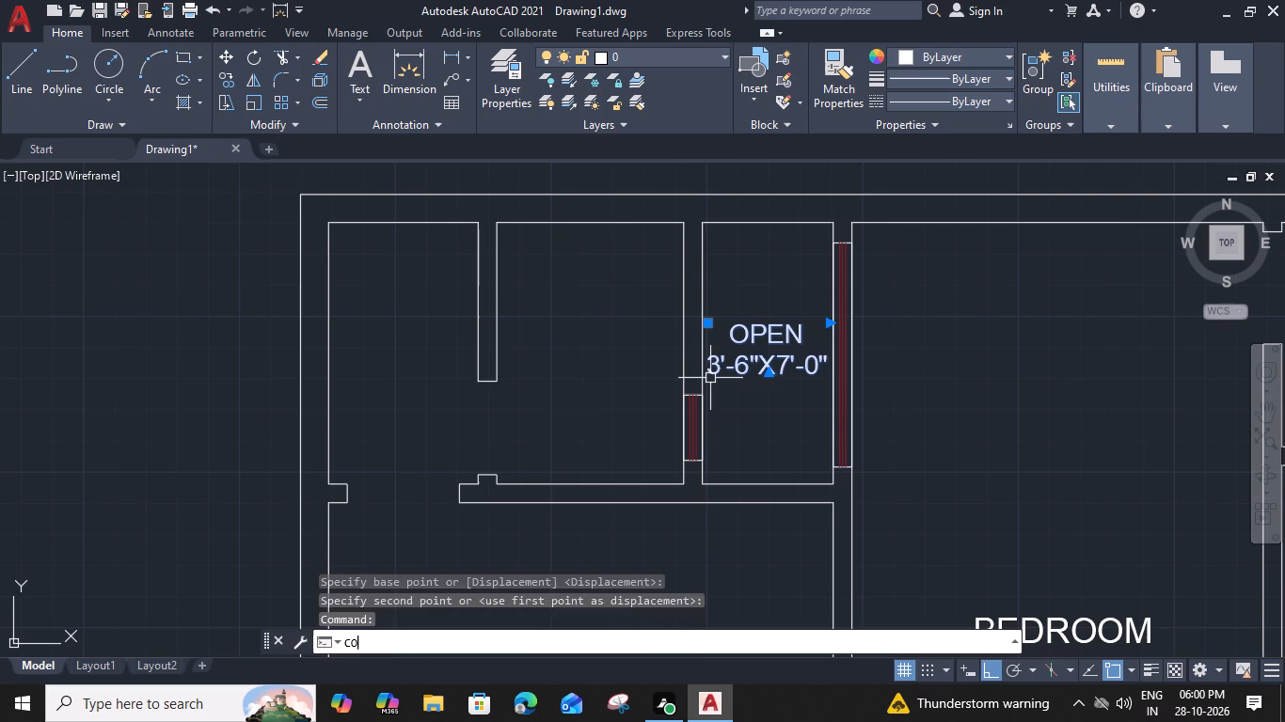
key("space")
left_click_drag(708, 375, 695, 380)
left_click(522, 390)
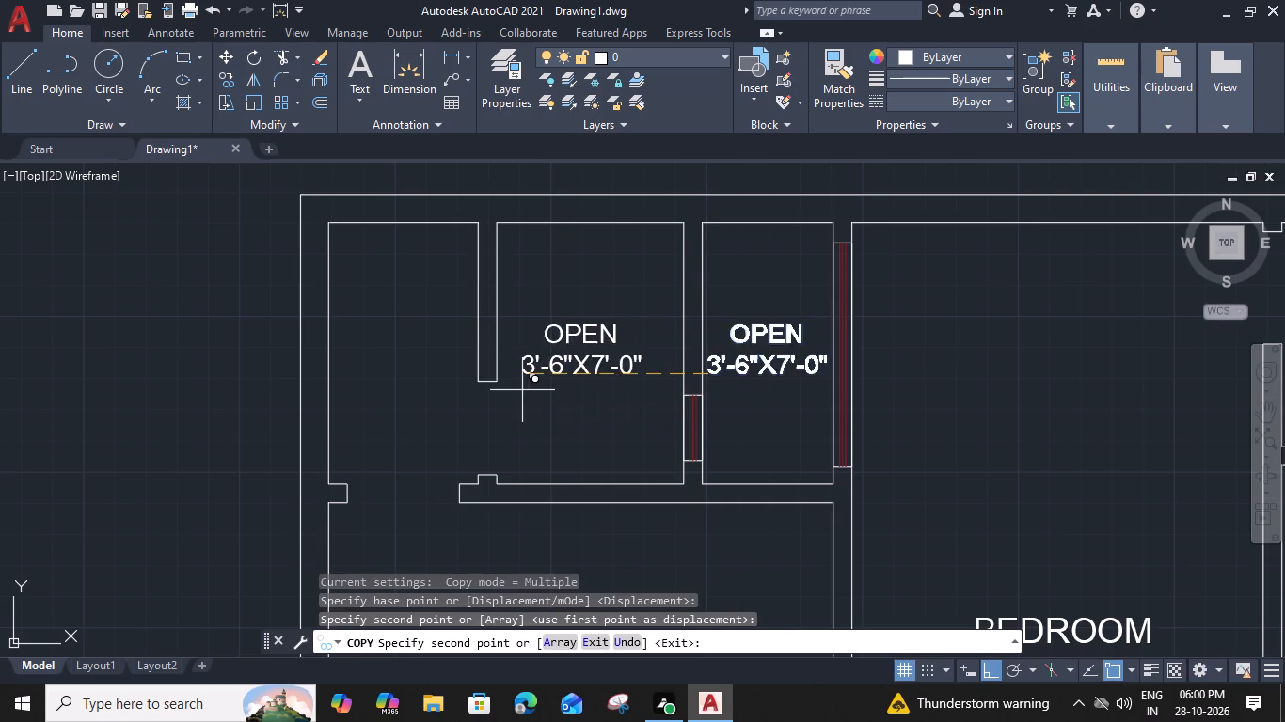
key("Escape")
Change the copied label west of the small window to BATH with the size 5'-0"X7'-0".
double_click(525, 371)
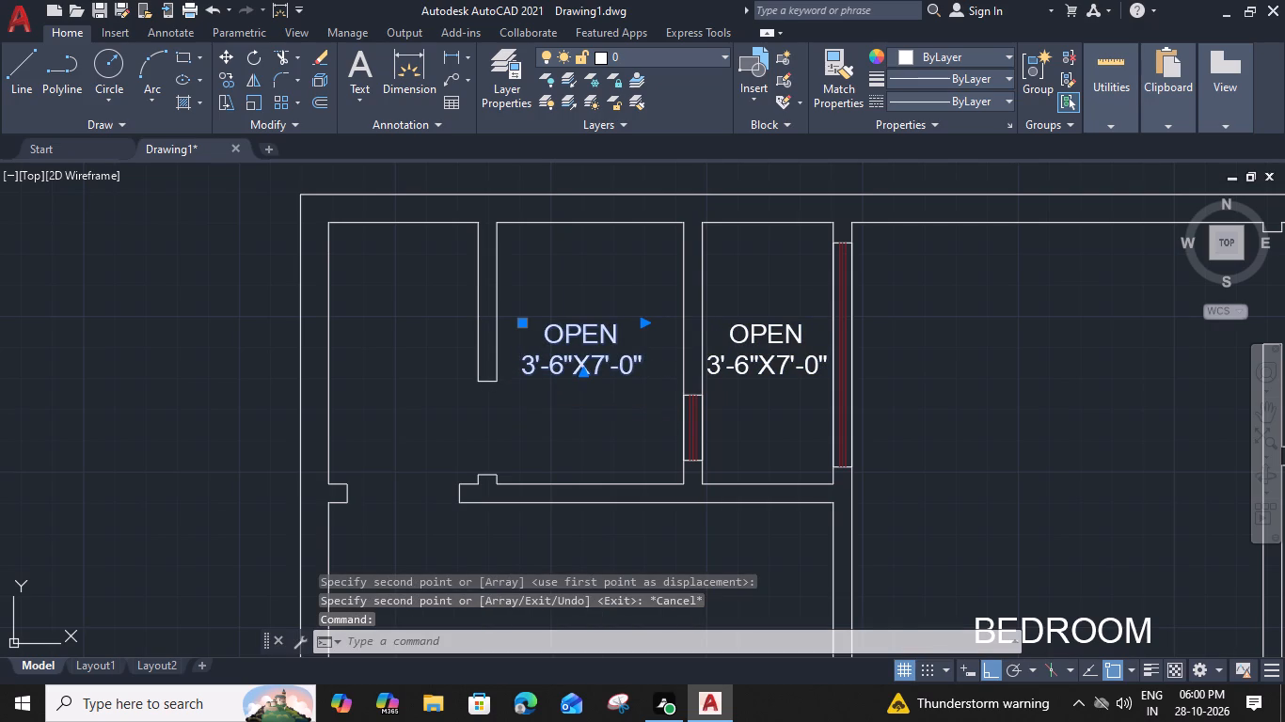
middle_click_drag(555, 442, 607, 447)
scroll(576, 363, "up", 1)
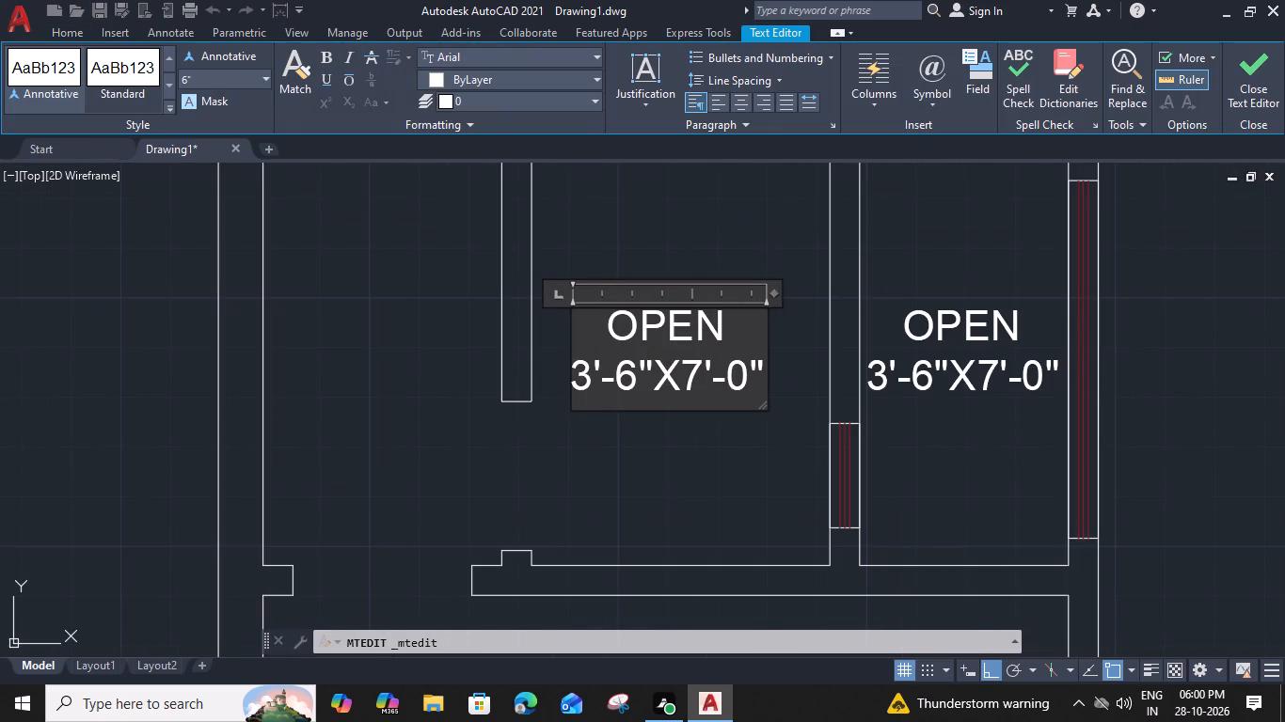
left_click_drag(736, 322, 612, 334)
key("b")
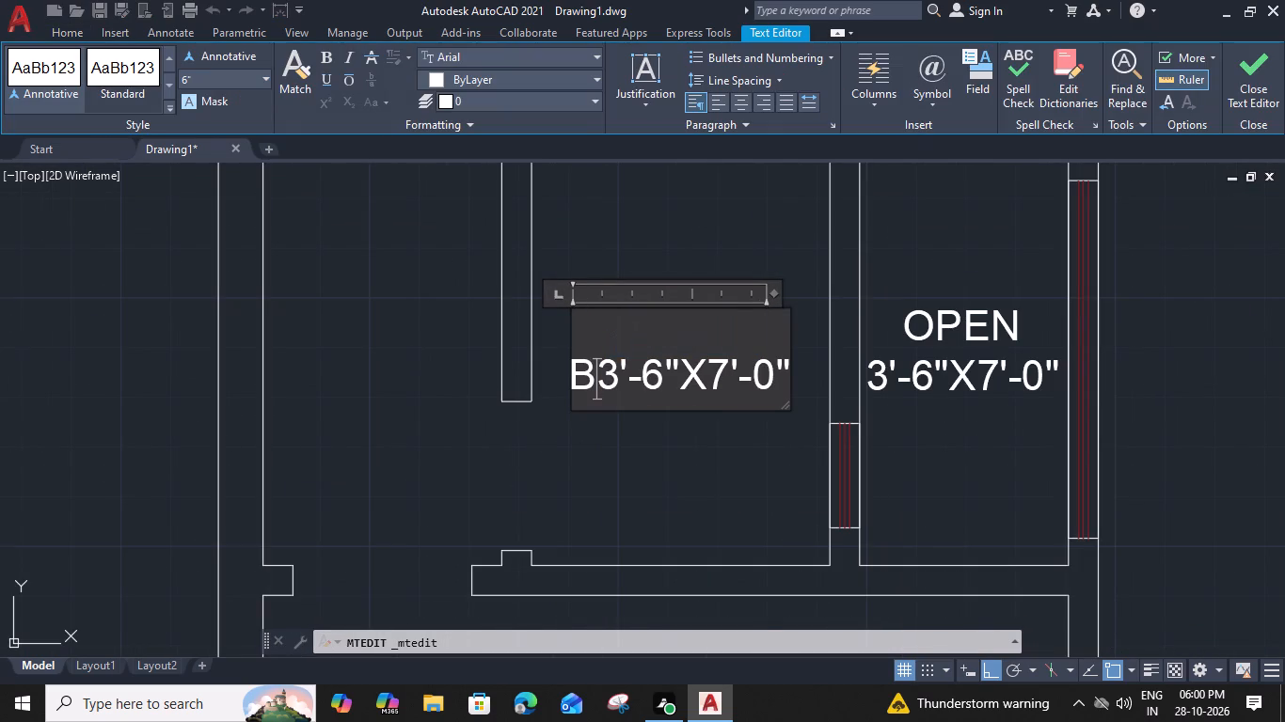
key("a")
key("t")
key("h")
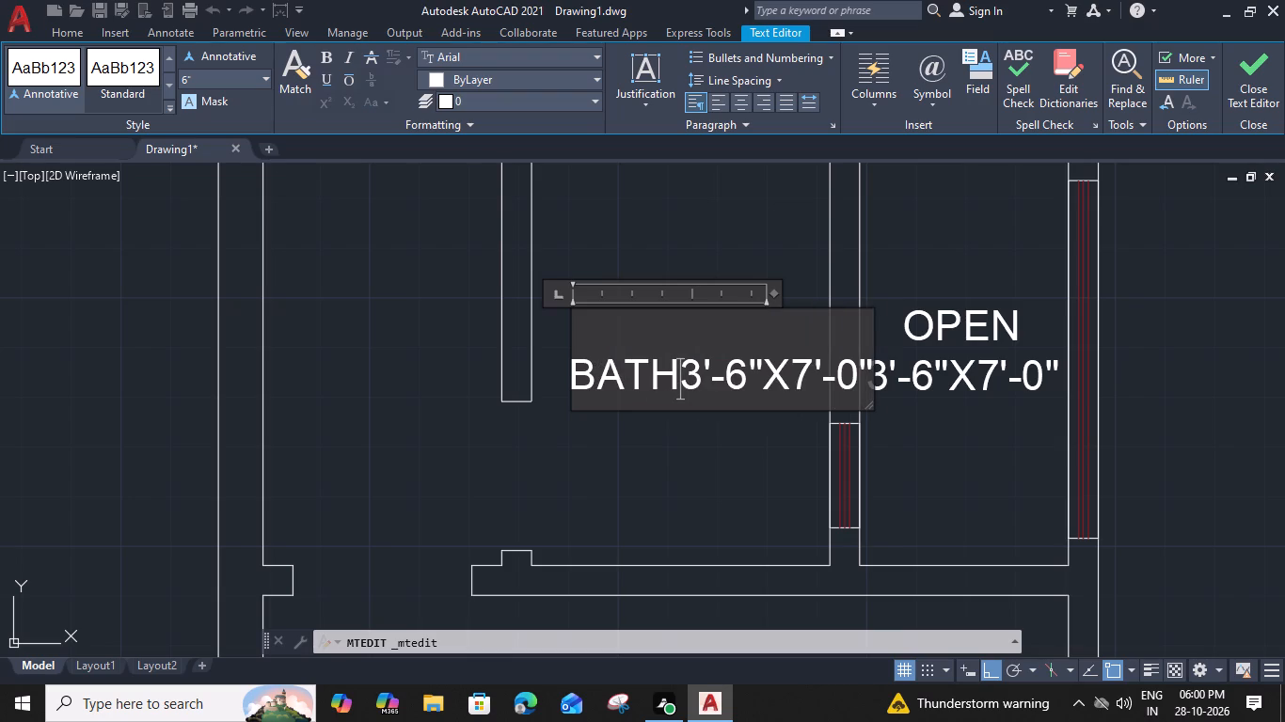
key("Return")
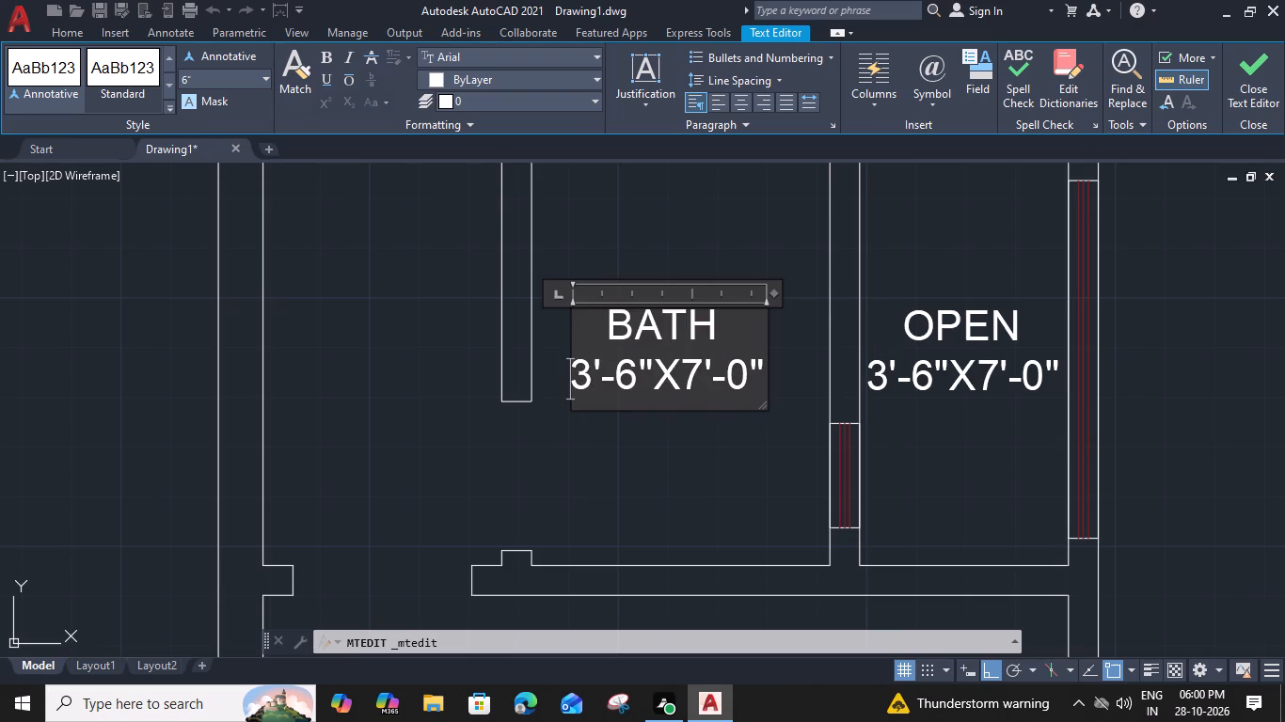
left_click_drag(586, 377, 569, 378)
key("5")
left_click_drag(611, 385, 627, 392)
left_click_drag(627, 392, 630, 393)
key("0")
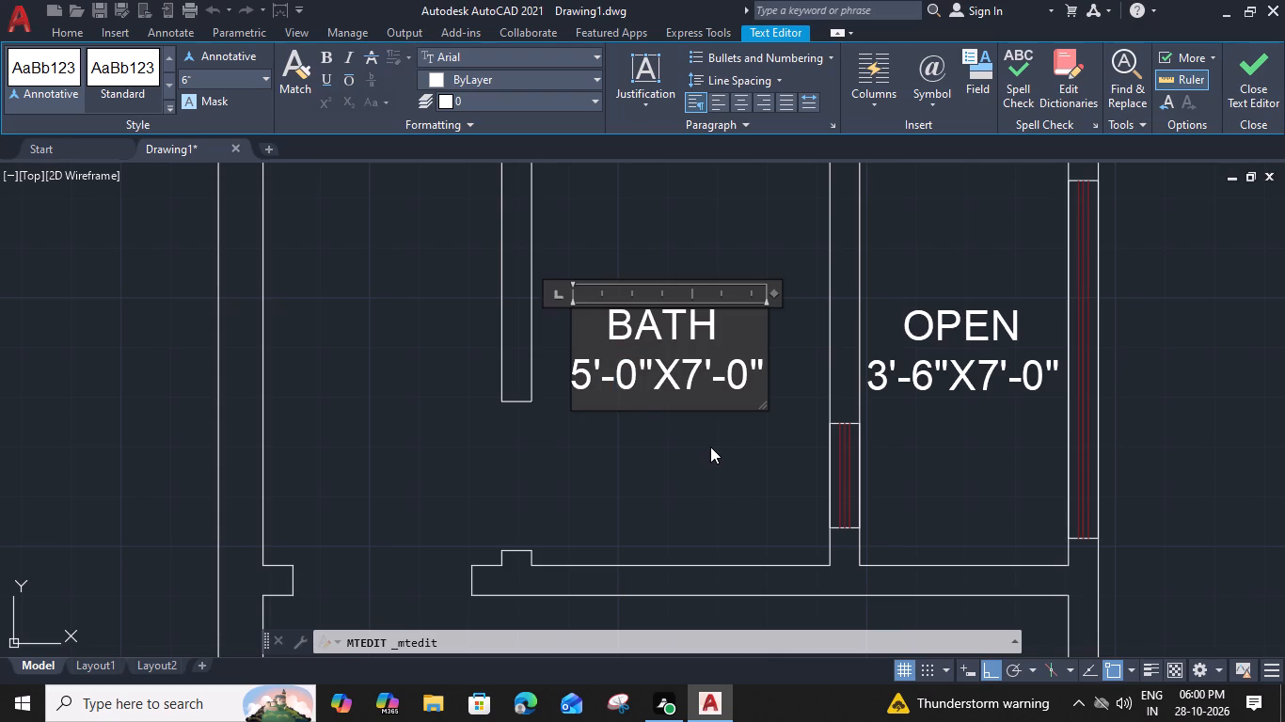
left_click(710, 447)
Copy the northern BATH label west past the partition into the corner room.
left_click(575, 383)
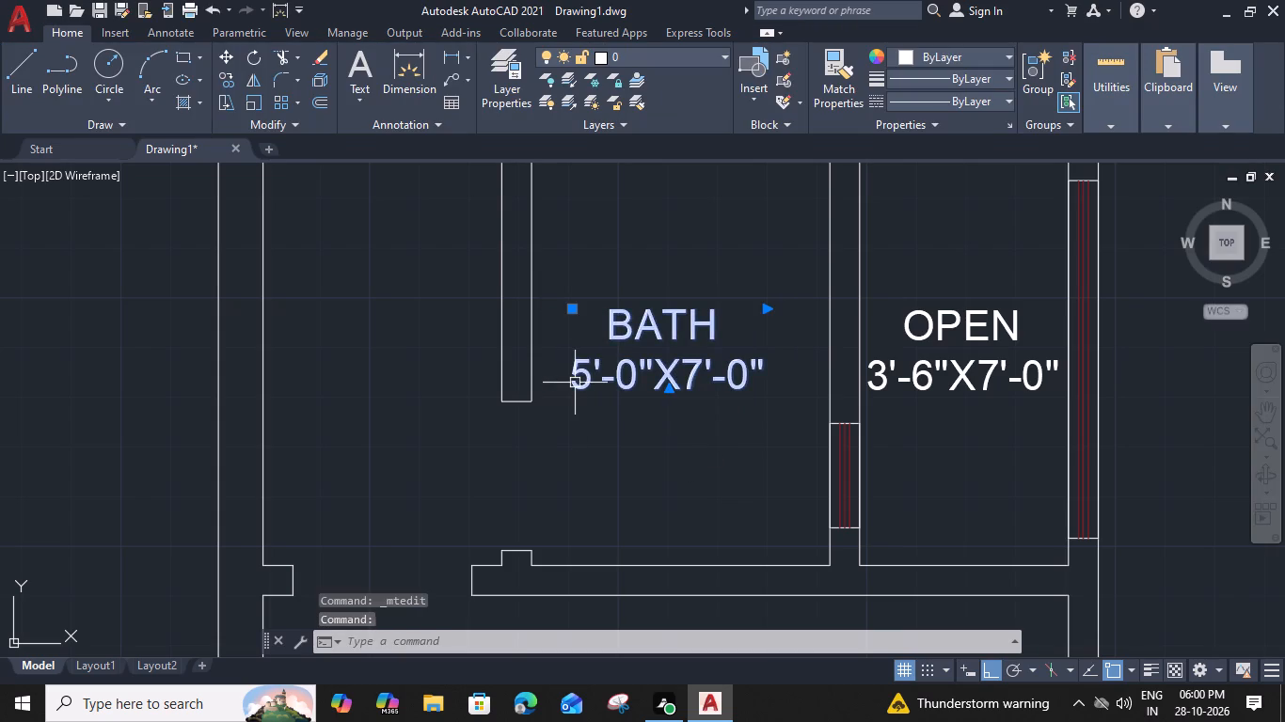
type("CO")
key("space")
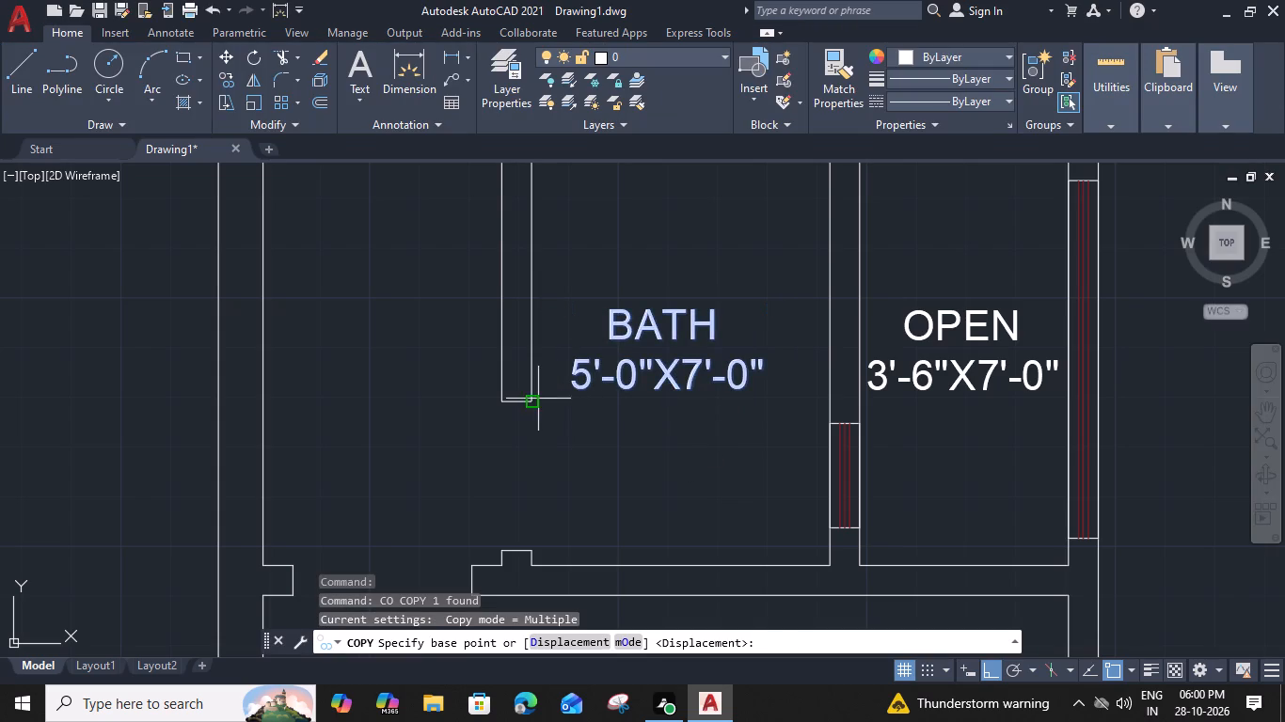
left_click(569, 386)
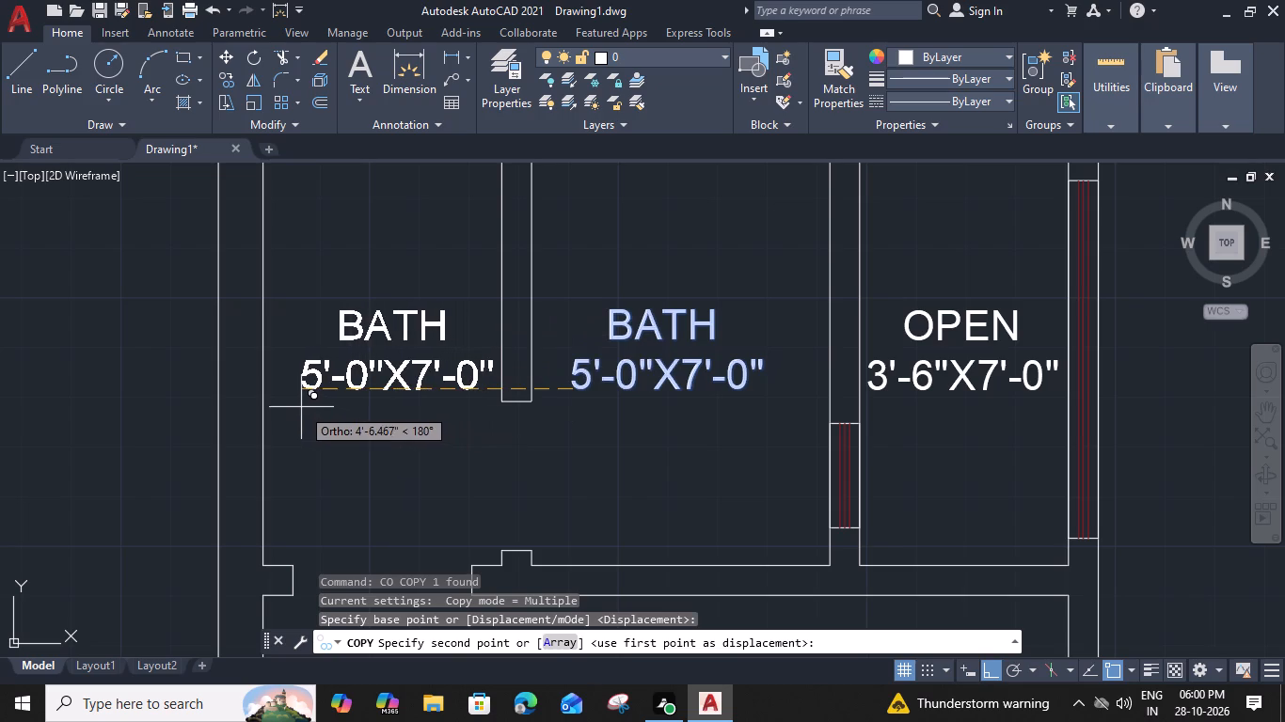
left_click(292, 414)
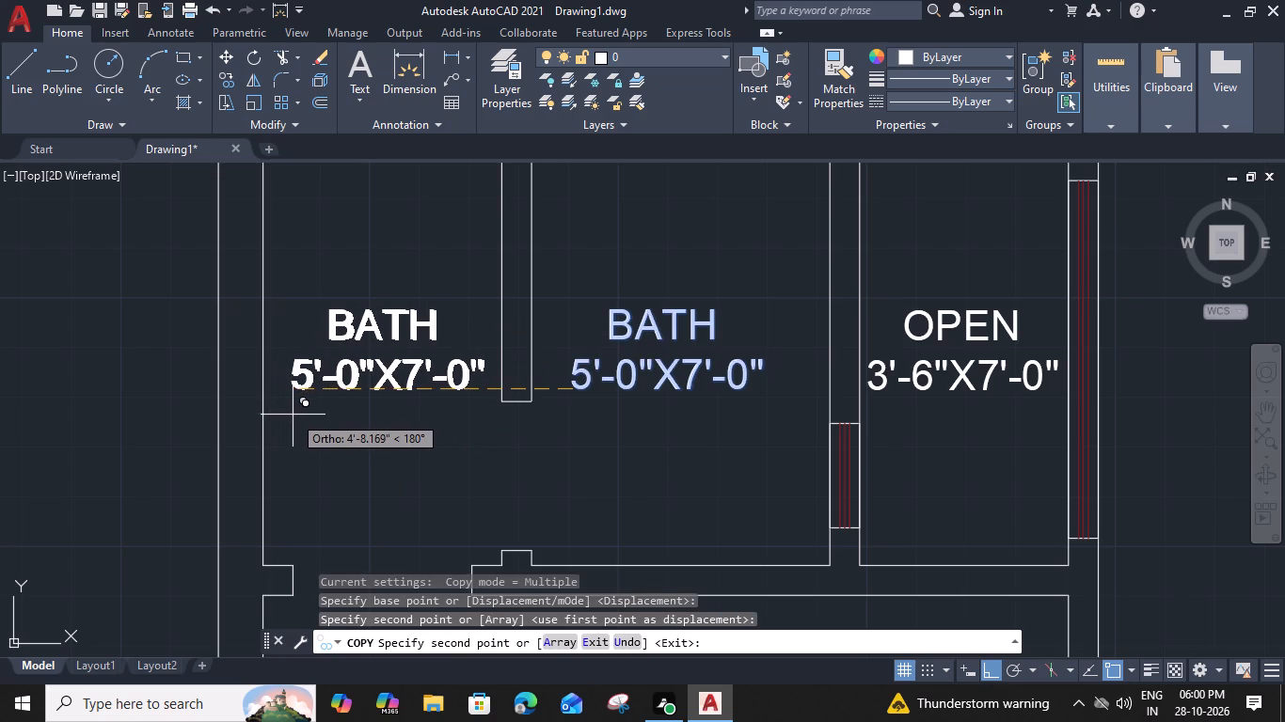
key("Escape")
Rename the copied label in the northwest corner room to DRESS.
middle_click_drag(293, 416, 411, 432)
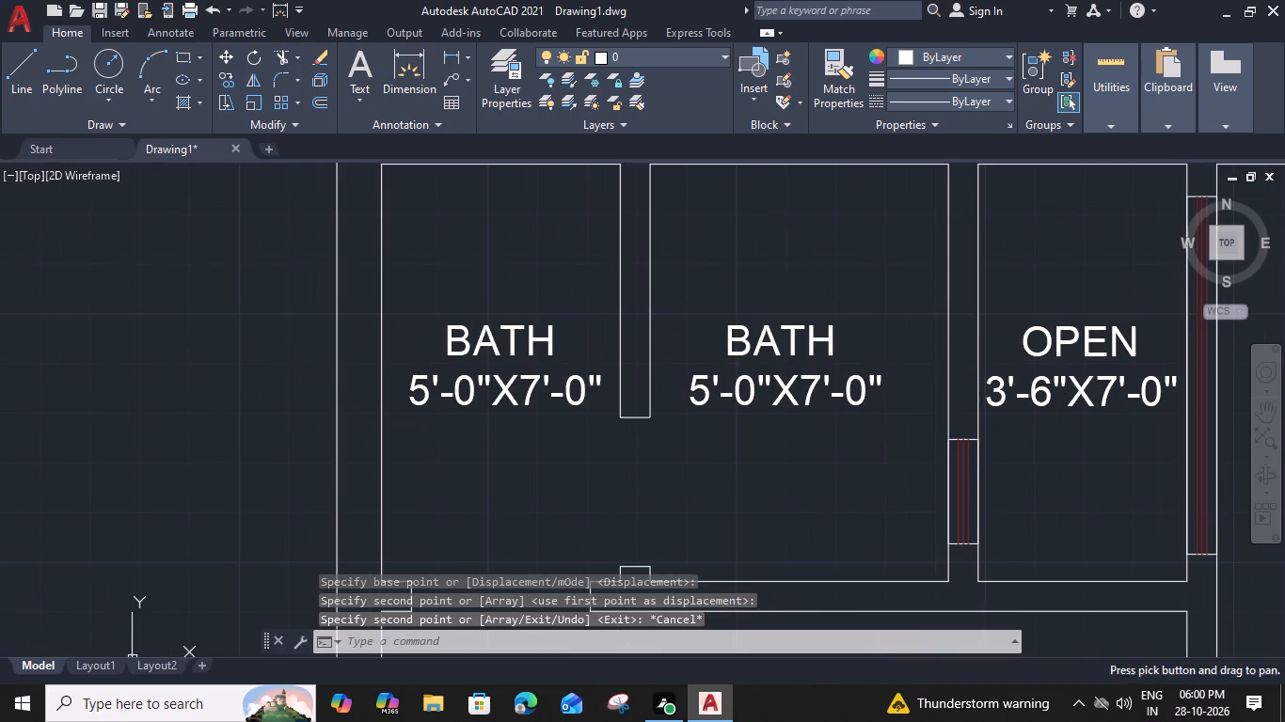
double_click(414, 400)
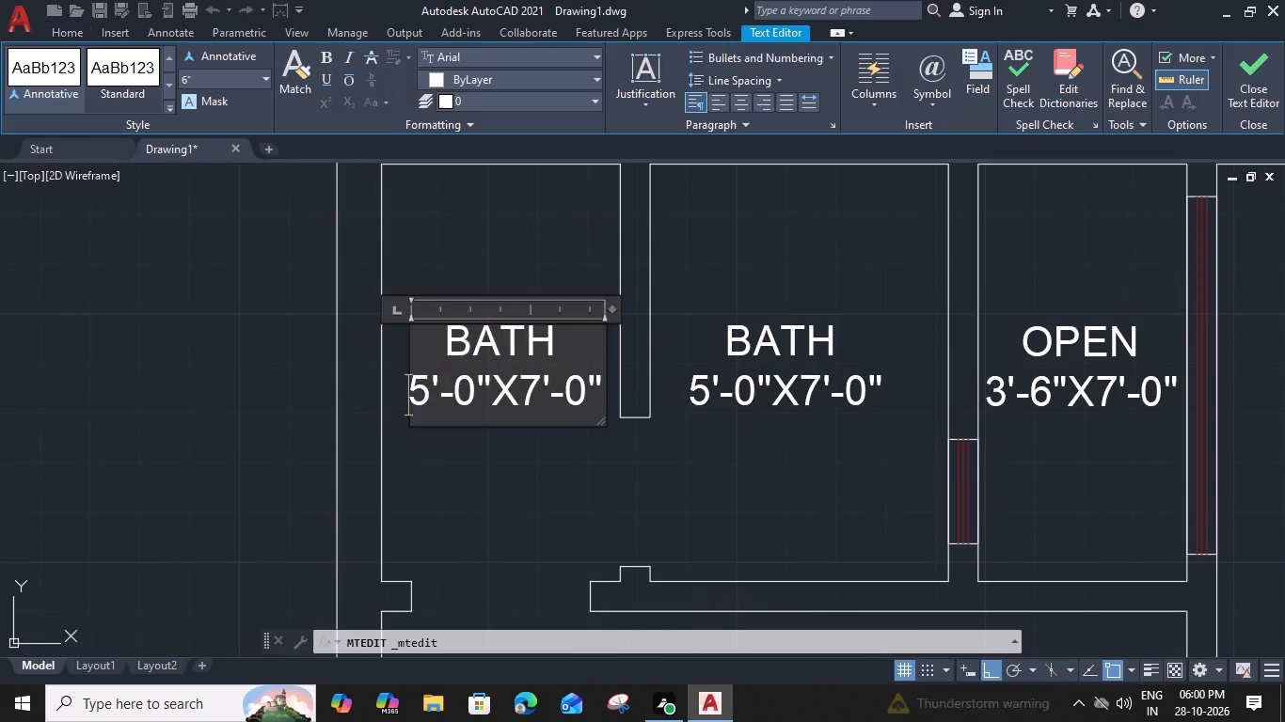
left_click_drag(557, 343, 442, 358)
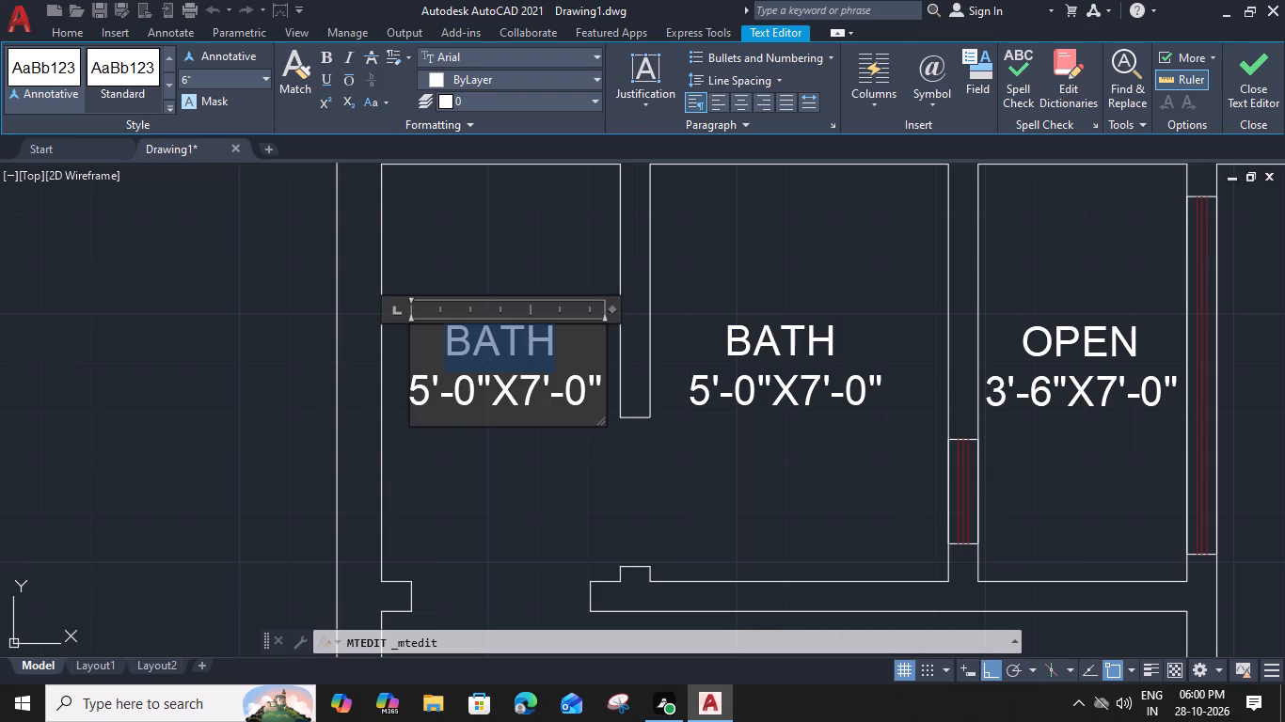
type("DRESS")
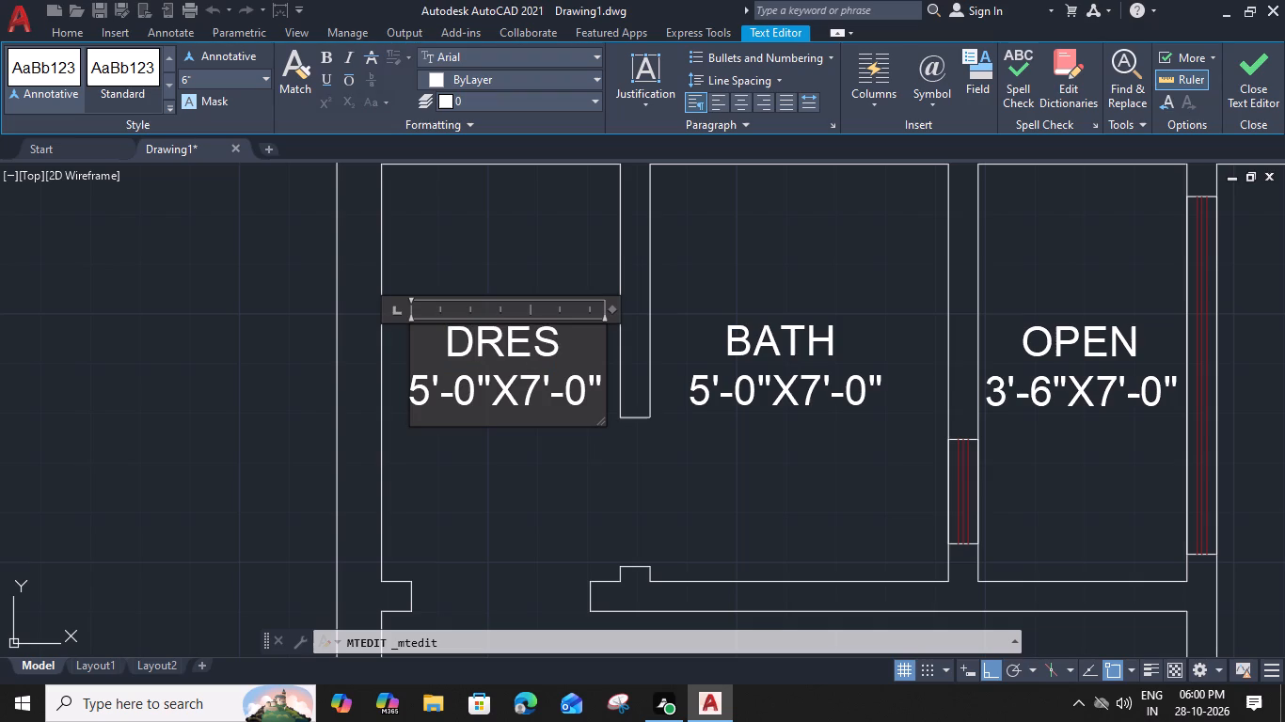
left_click(528, 493)
Measure the clear width of the northwest corner dressing room.
type("MEA")
key("space")
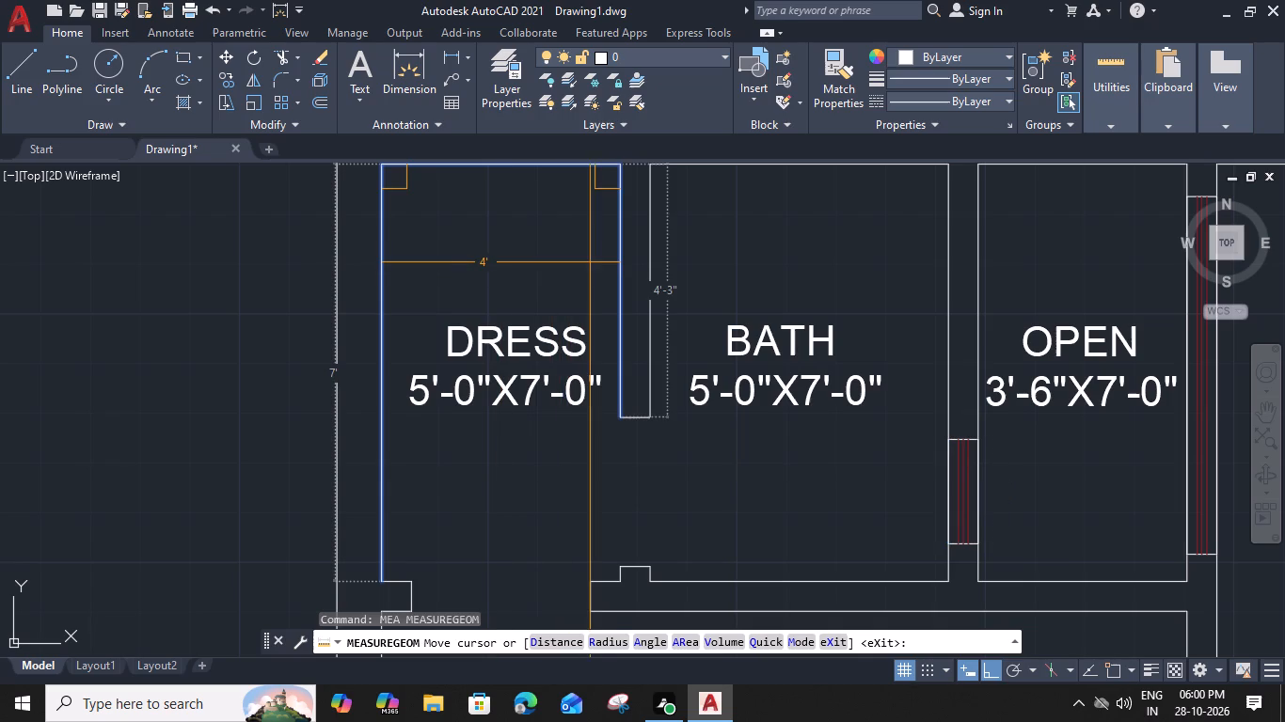
key("Escape")
Change the size in the northwest corner DRESS label to 4'-0"X7'-0".
double_click(484, 347)
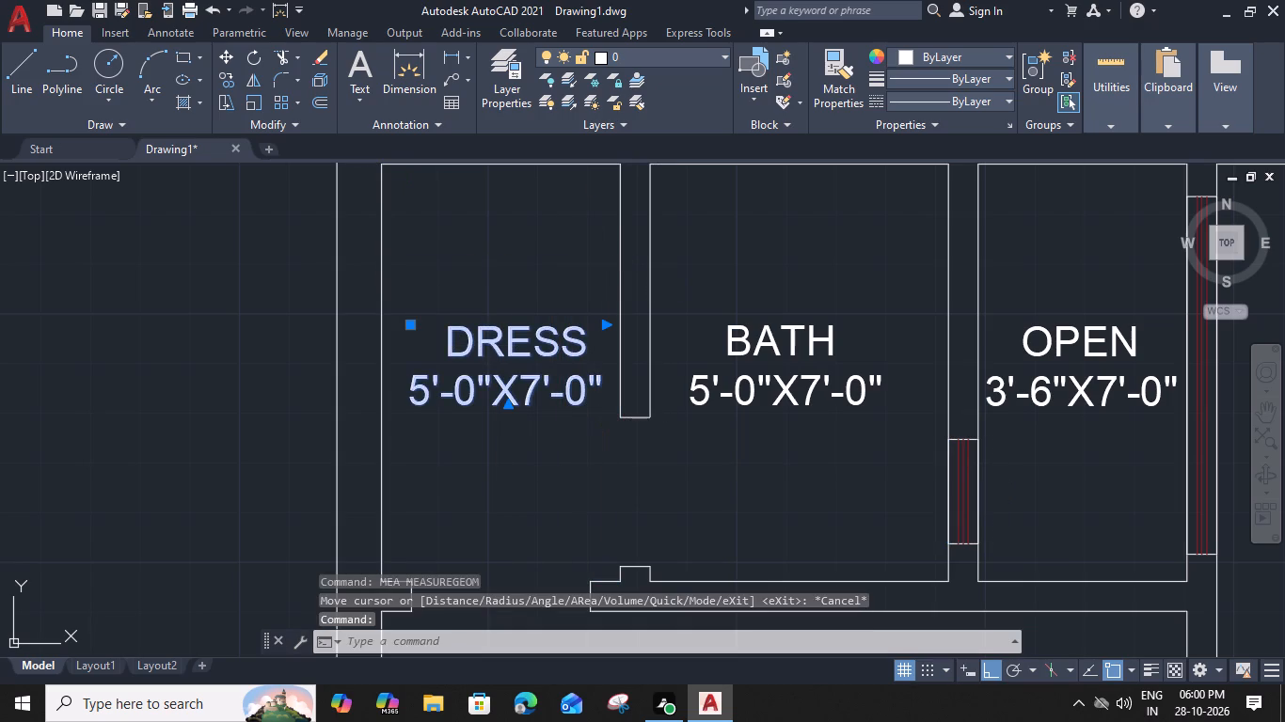
left_click_drag(425, 393, 411, 393)
key("4")
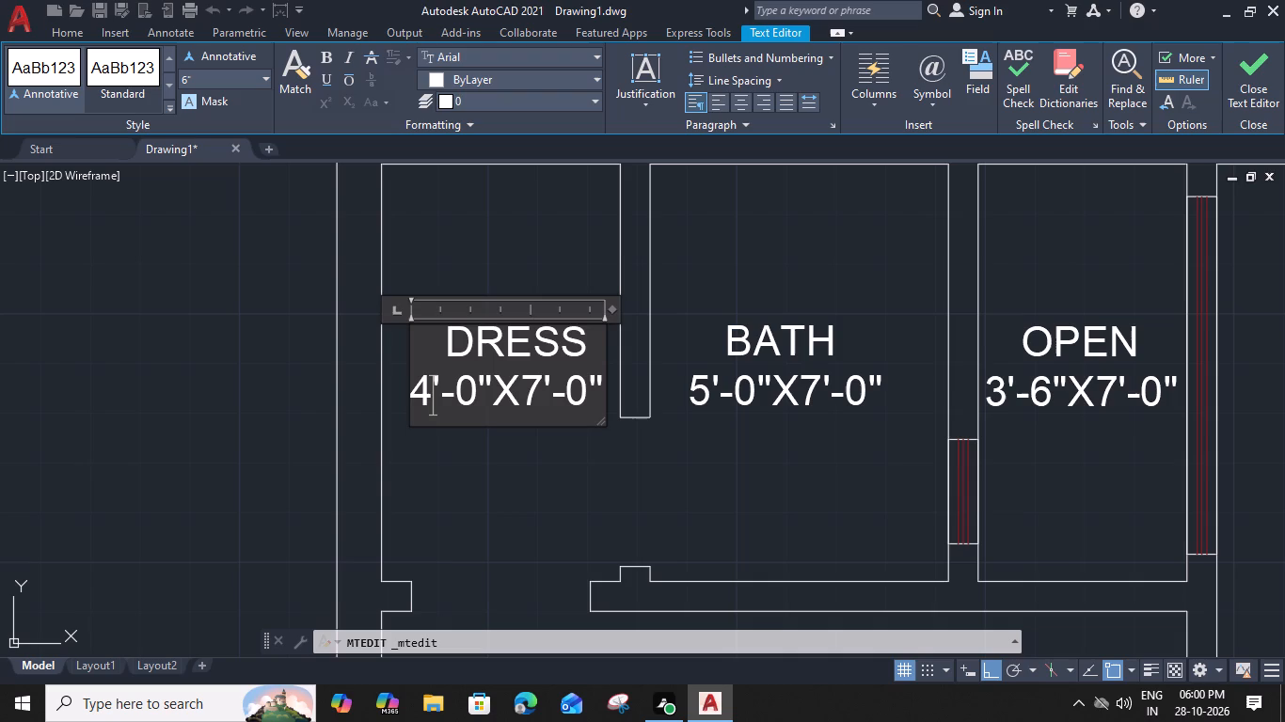
Remove the leading spaces from the northwest label's name and replace its final S with ESS, making it DRESESS.
left_click(448, 353)
key("BackSpace")
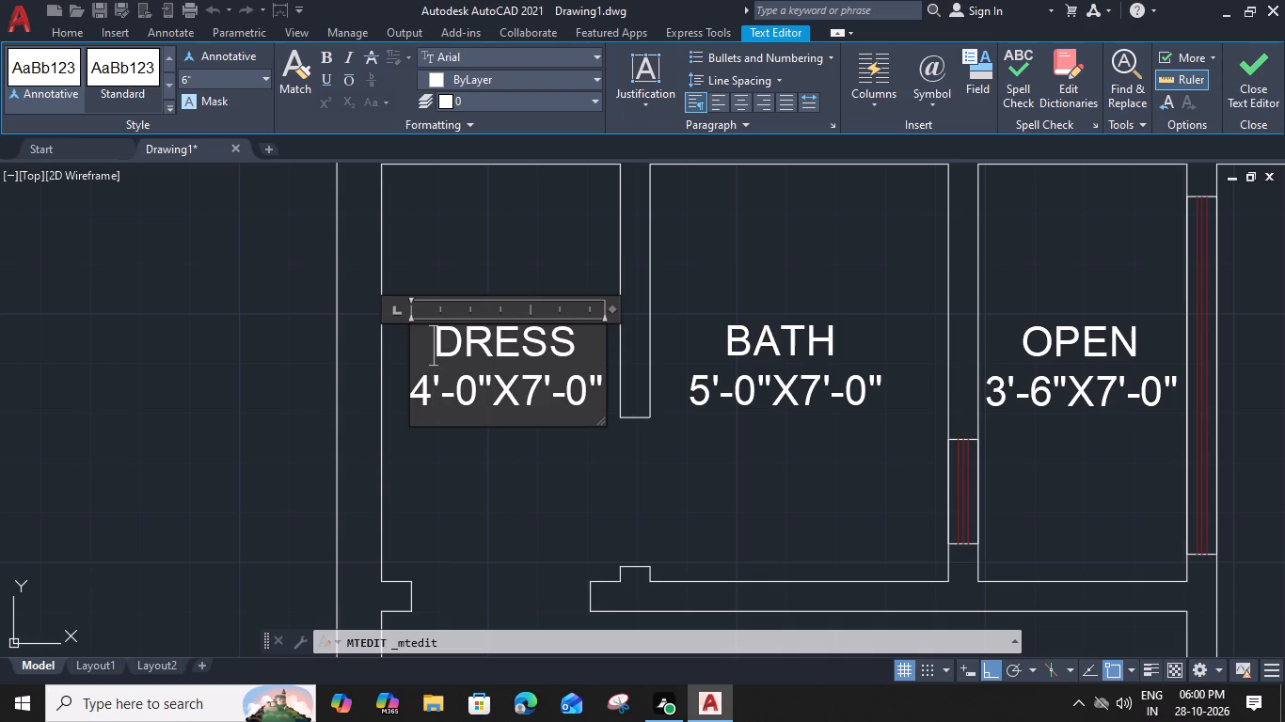
key("BackSpace")
key("BackSpace")
left_click_drag(521, 353, 540, 353)
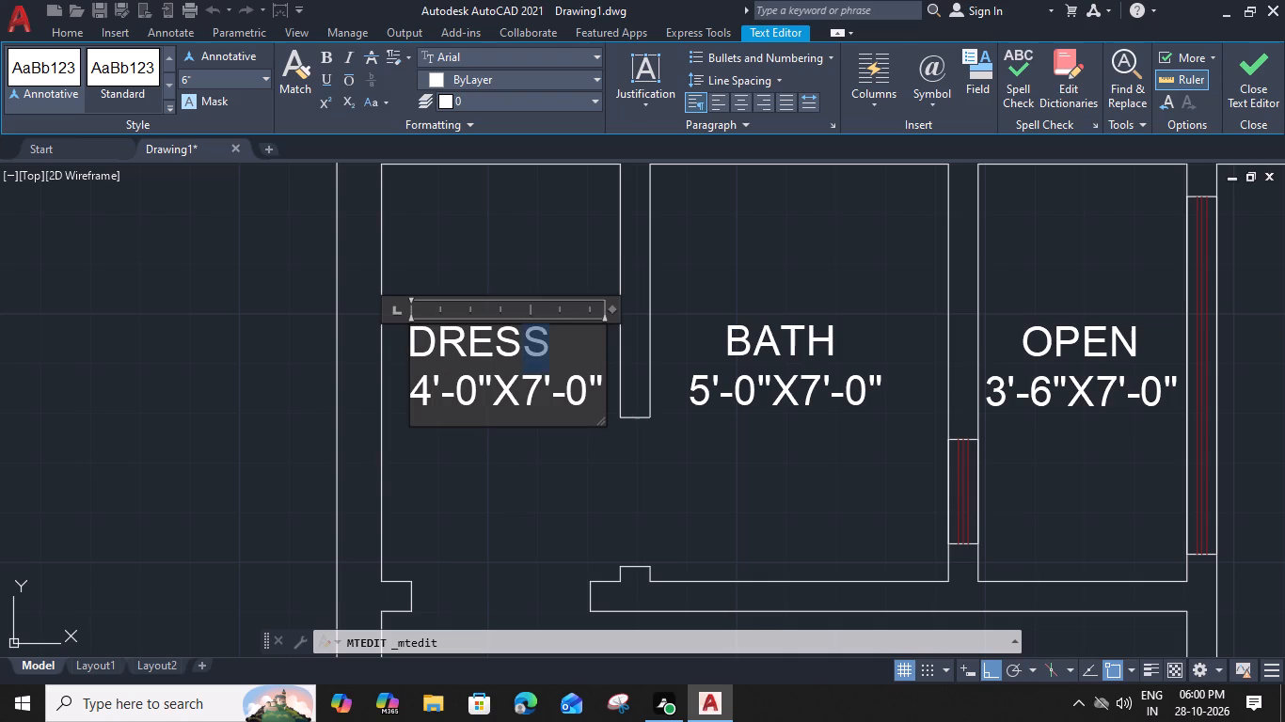
left_click_drag(540, 353, 541, 353)
type("ESS")
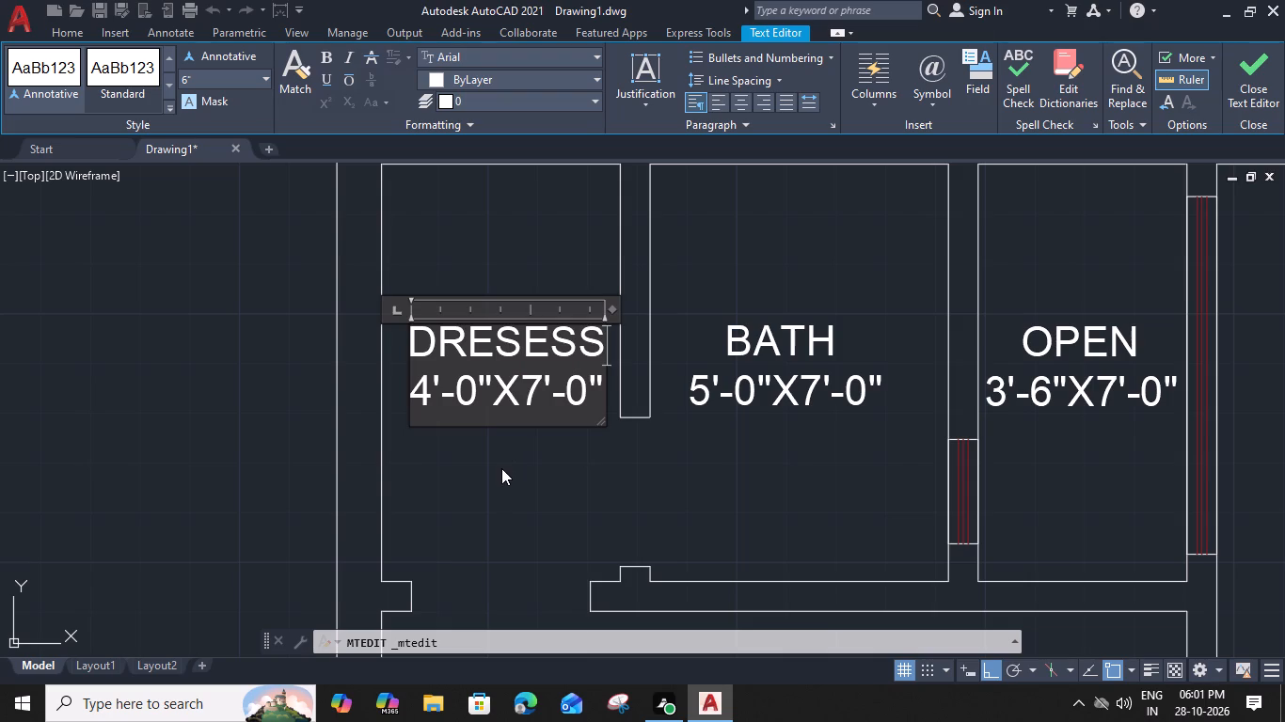
left_click(516, 457)
Copy the northwest dressing room label straight east into the northeast corner room.
scroll(516, 457, "down", 2)
left_click(506, 418)
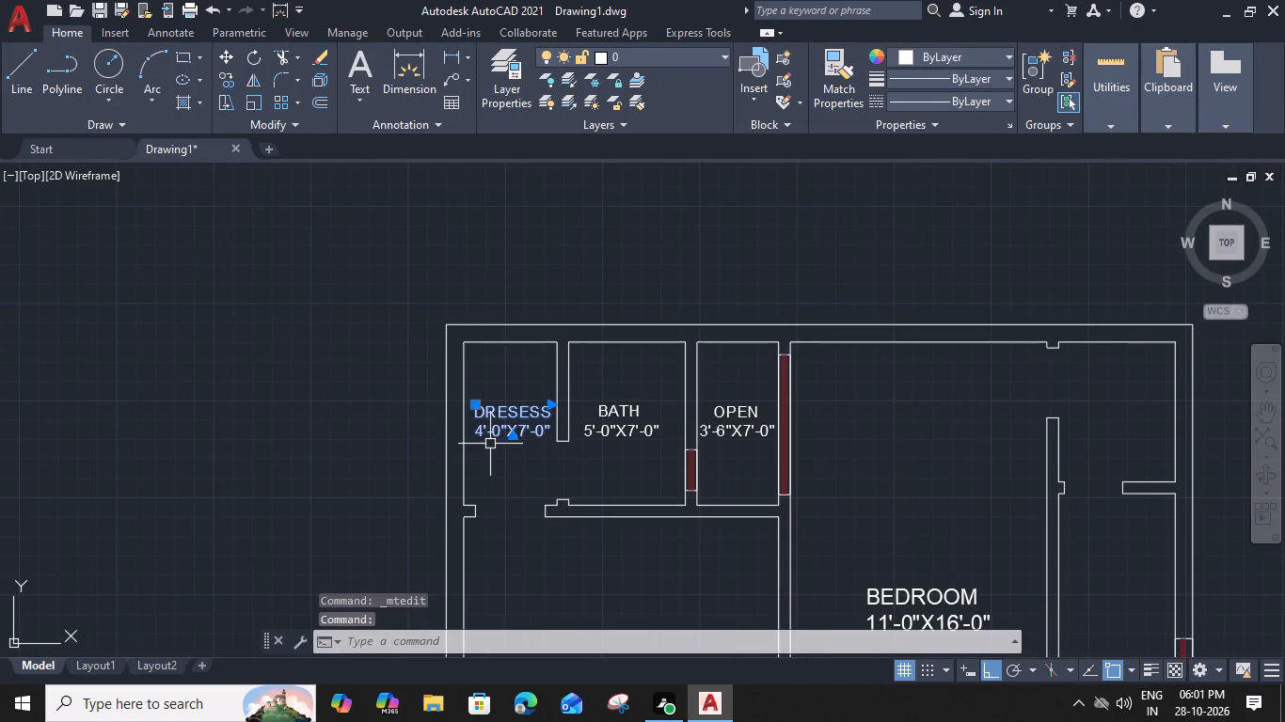
type("CO")
key("space")
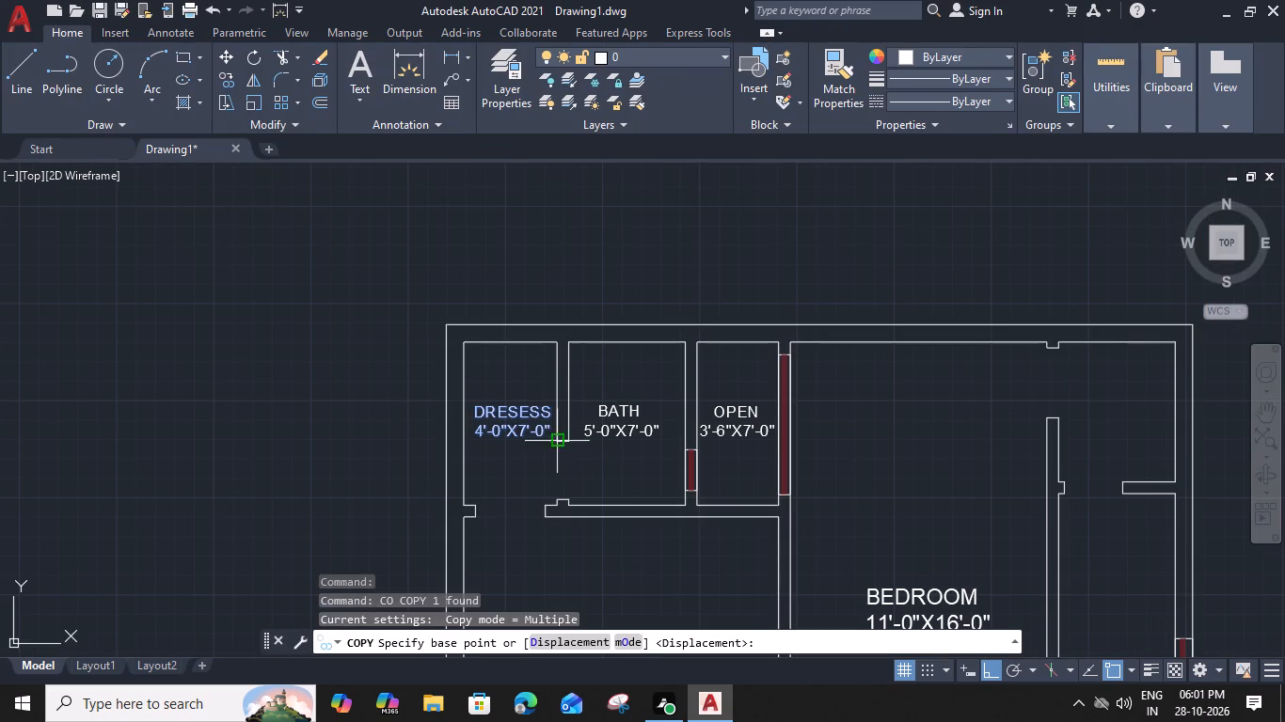
left_click(549, 439)
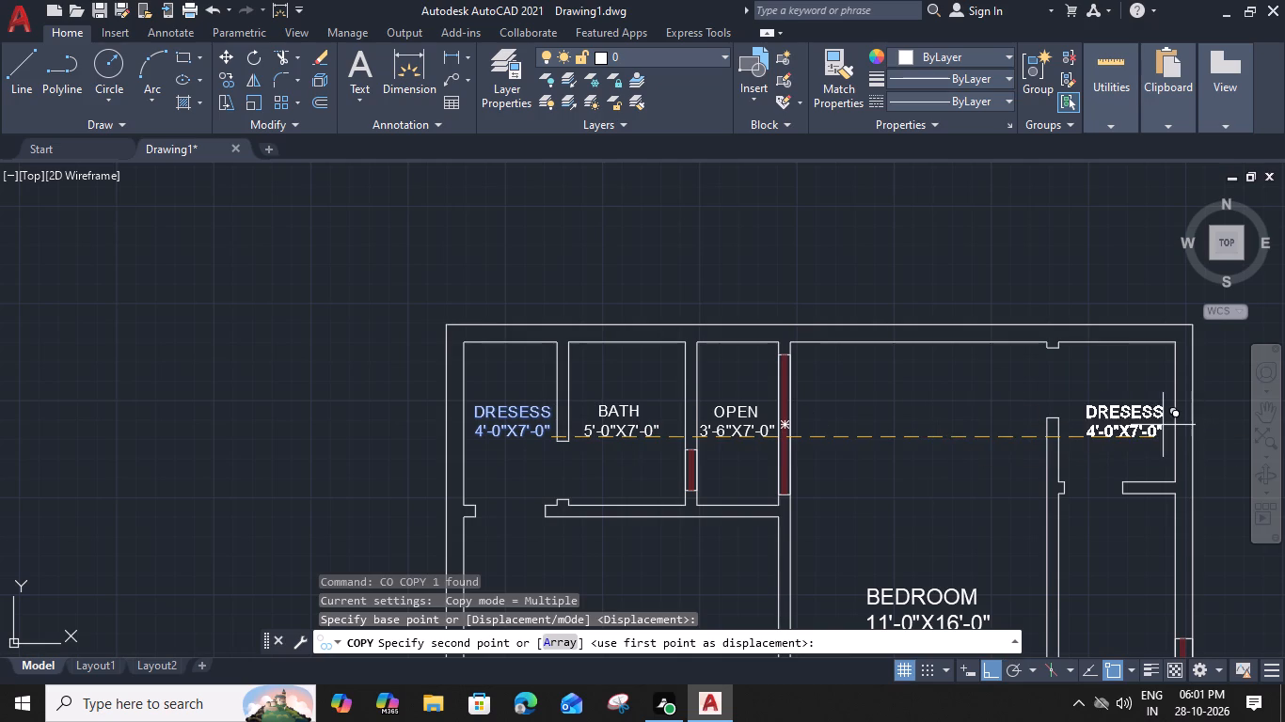
left_click(1162, 425)
key("Escape")
Correct the name in the northeast corner room's copied label to DRESS.
middle_click_drag(1111, 432, 1033, 429)
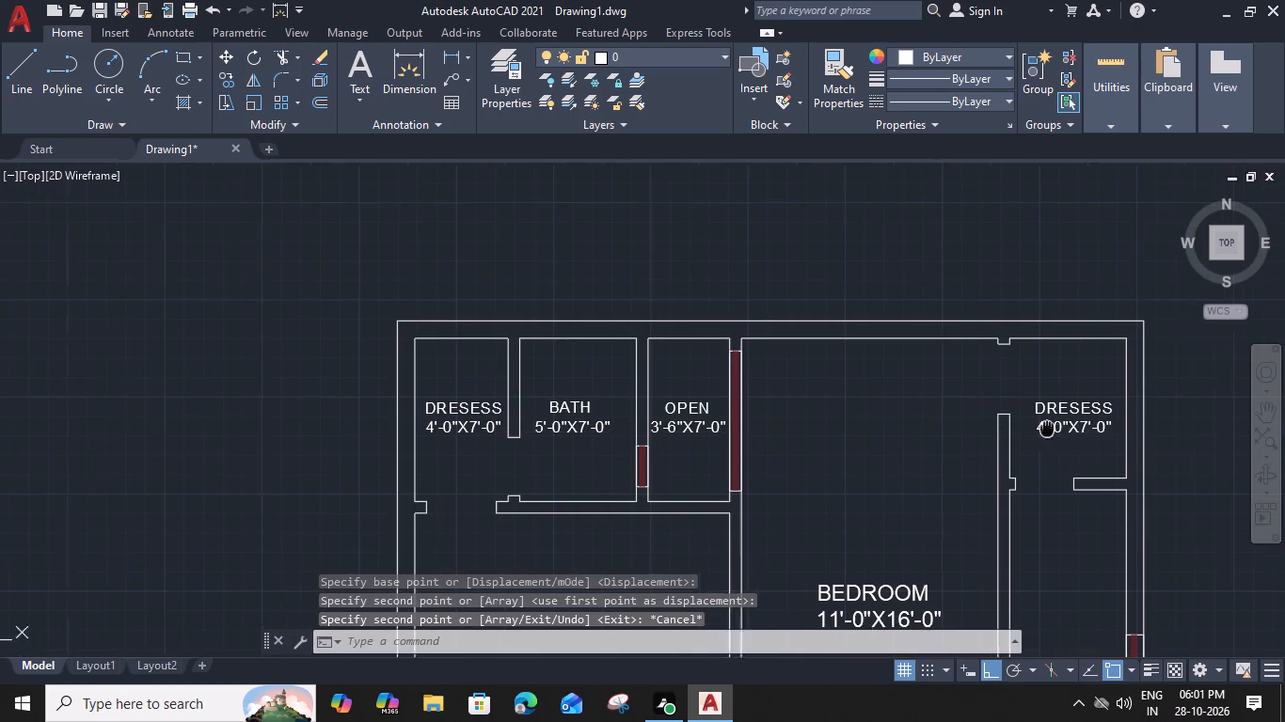
middle_click_drag(1033, 429, 1023, 429)
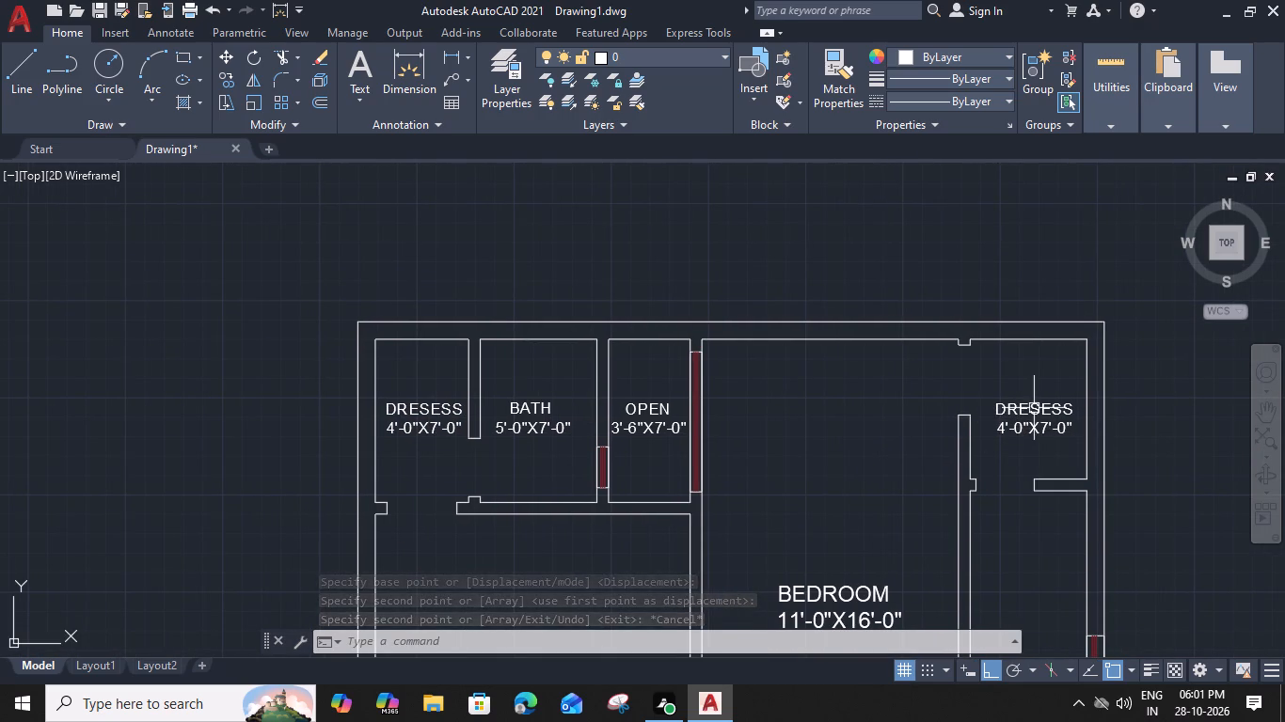
left_click(1035, 408)
left_click(1035, 408)
scroll(1057, 411, "up", 2)
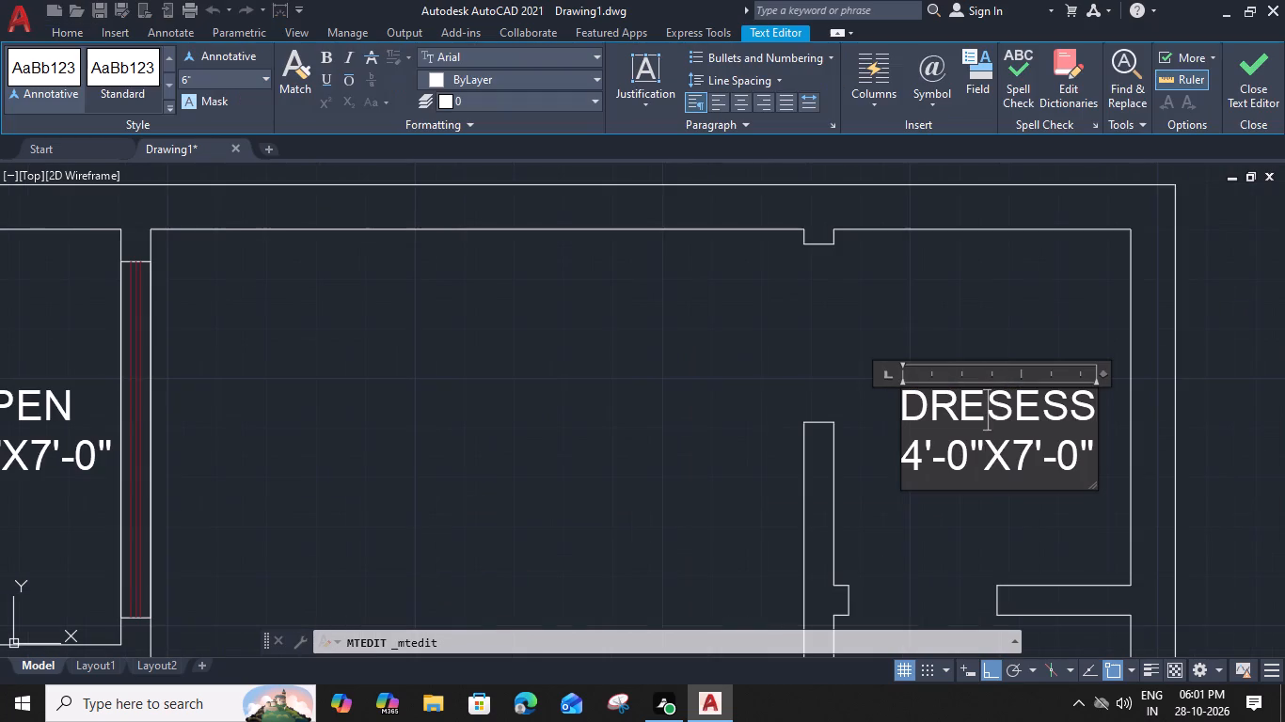
left_click_drag(1034, 408, 1023, 409)
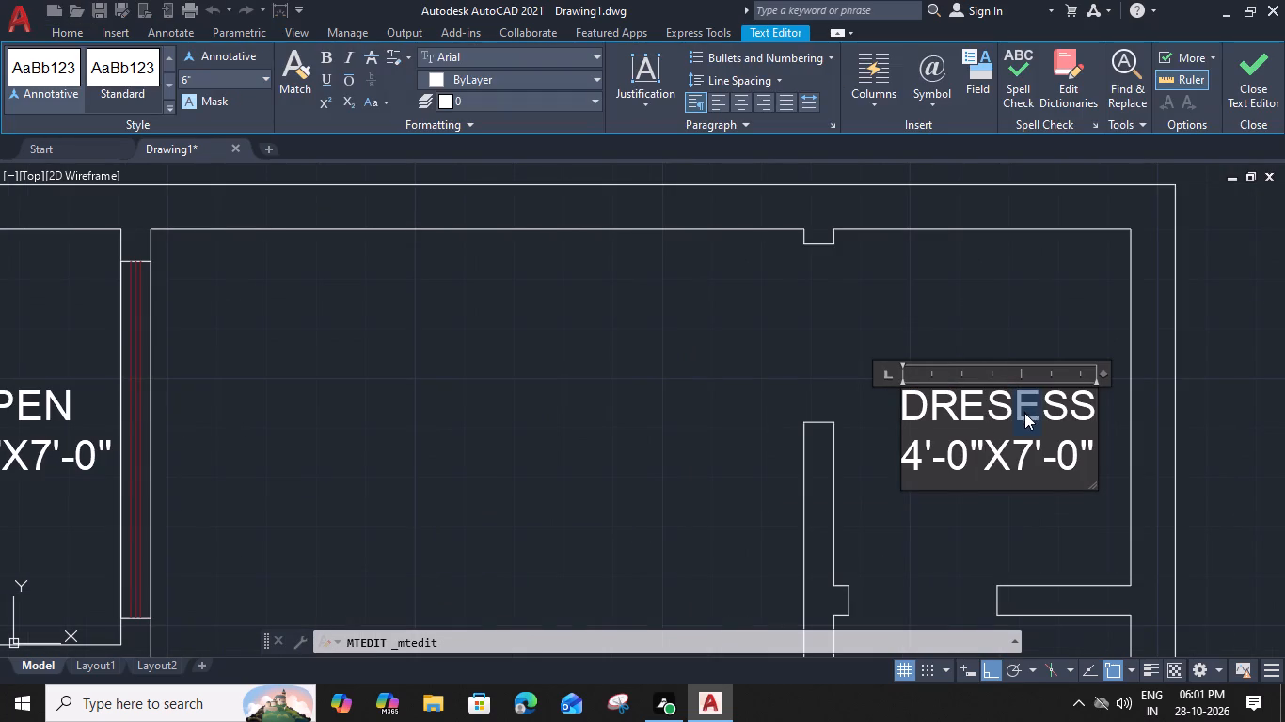
key("BackSpace")
left_click_drag(1066, 414, 1056, 414)
left_click(1049, 411)
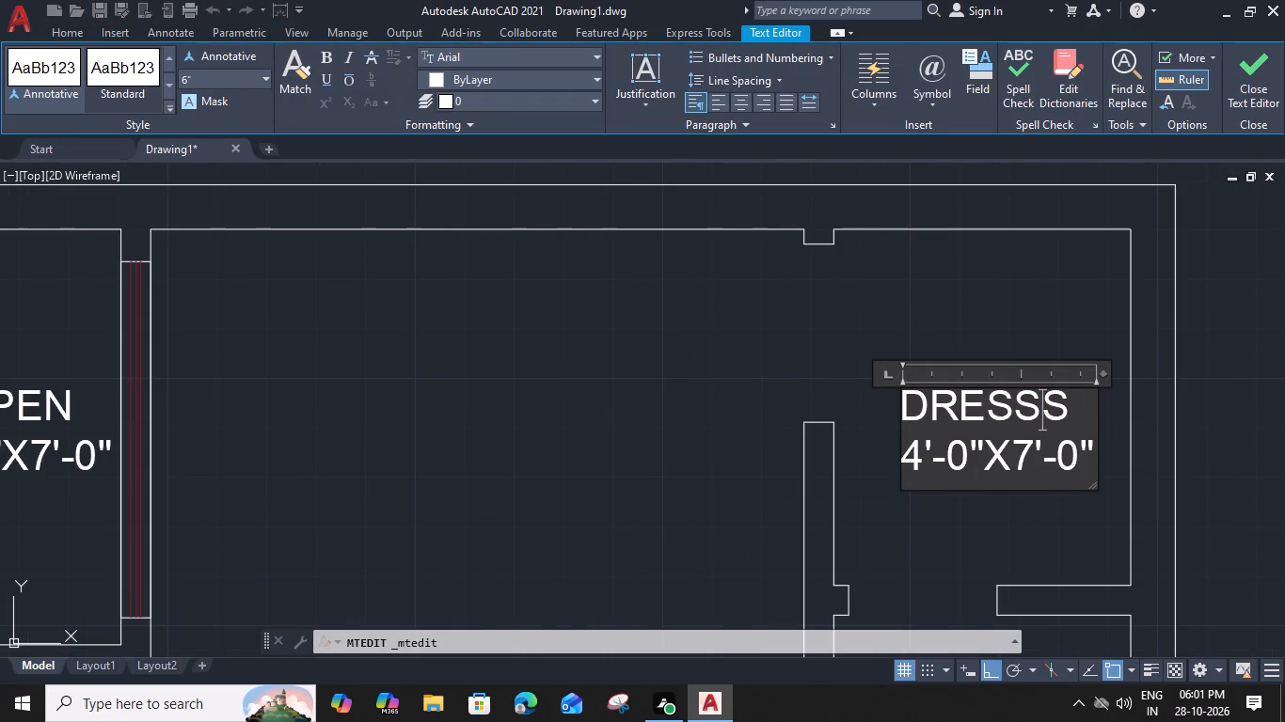
left_click_drag(1063, 410, 1045, 416)
key("BackSpace")
Set the northeast DRESS label's size to 5'-0"X6'-0" and indent its name by one space.
left_click_drag(924, 470, 903, 470)
key("5")
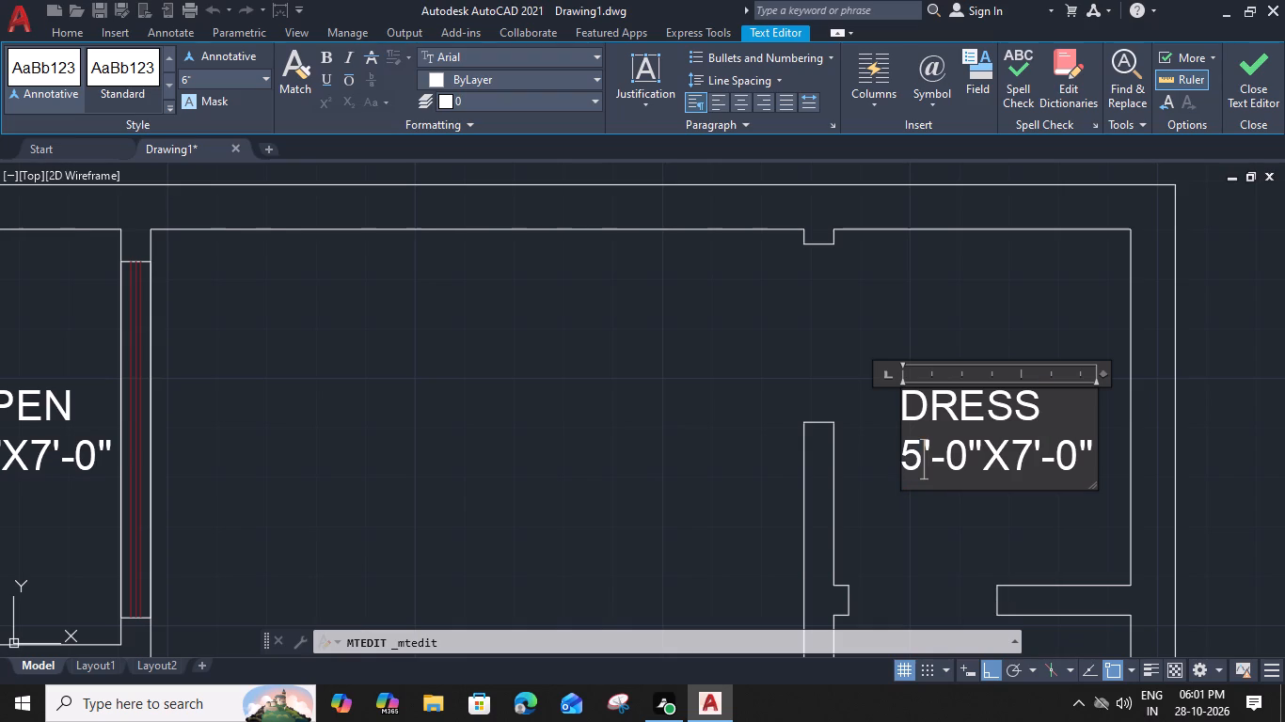
left_click_drag(1016, 468, 1026, 469)
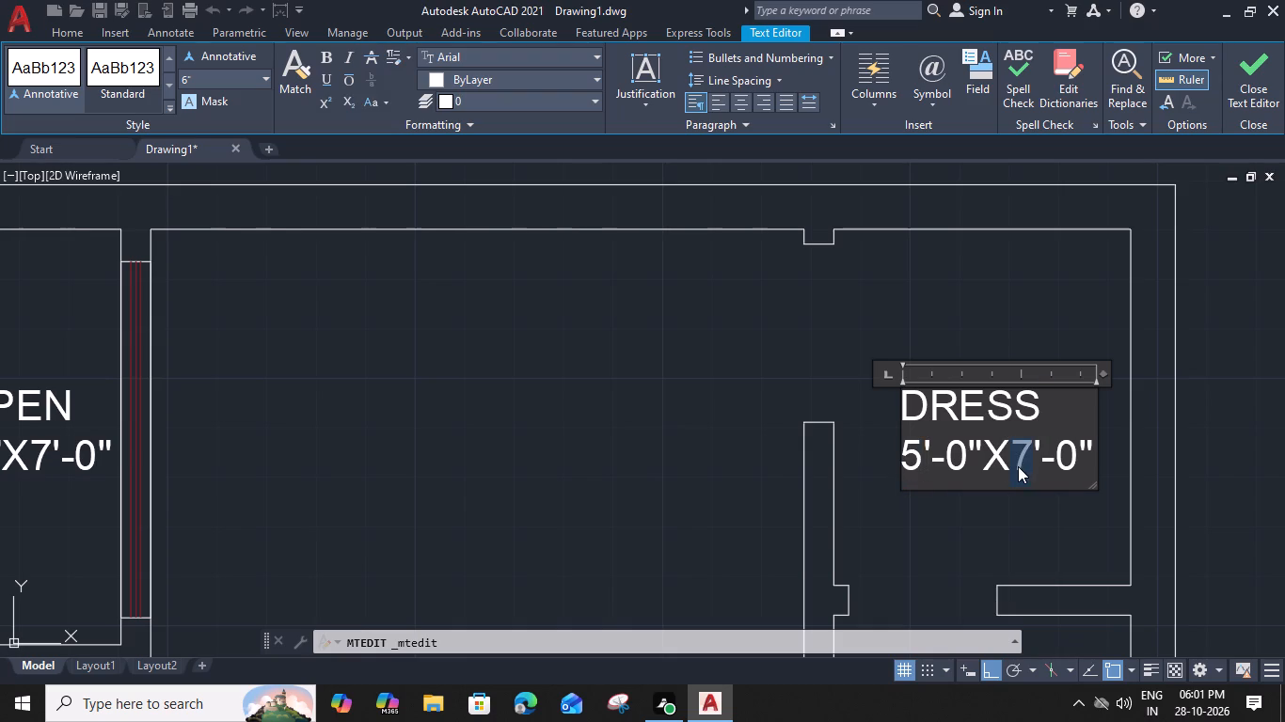
key("6")
left_click(910, 414)
key("space")
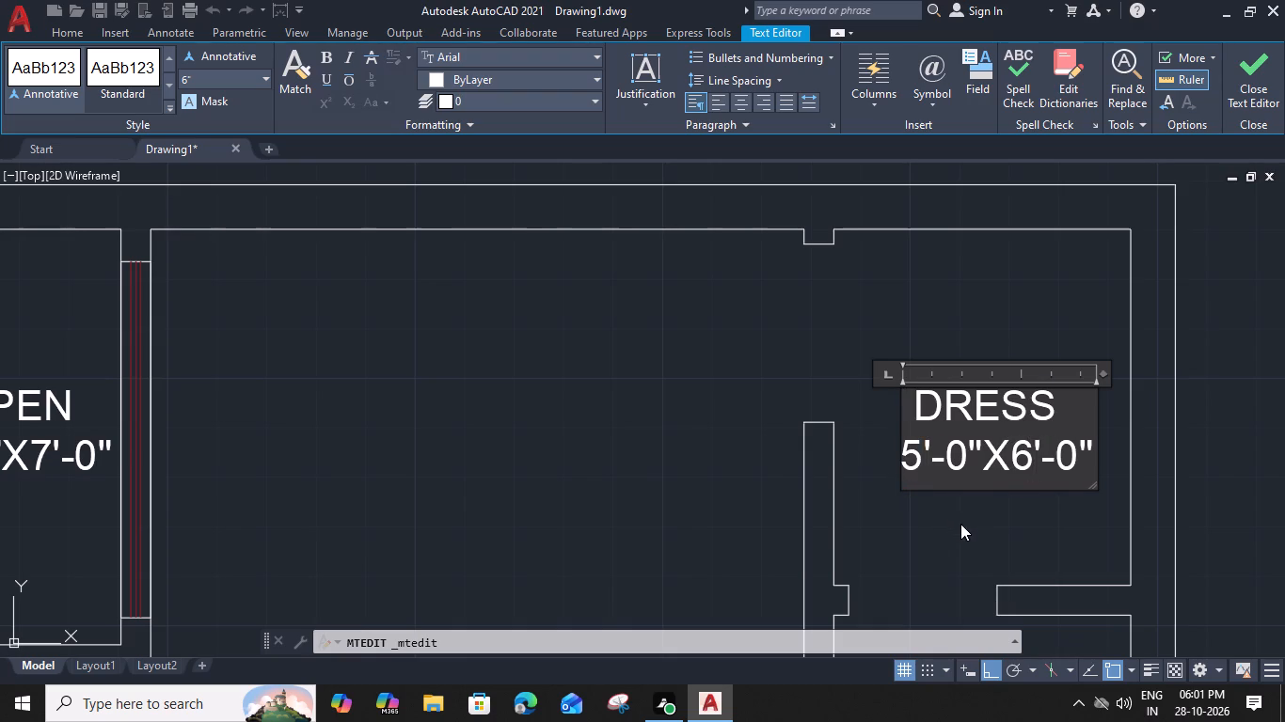
left_click(960, 524)
Copy the northeast DRESS label straight south into the adjoining room east of the 11'-0"X16'-0" bedroom.
left_click(919, 449)
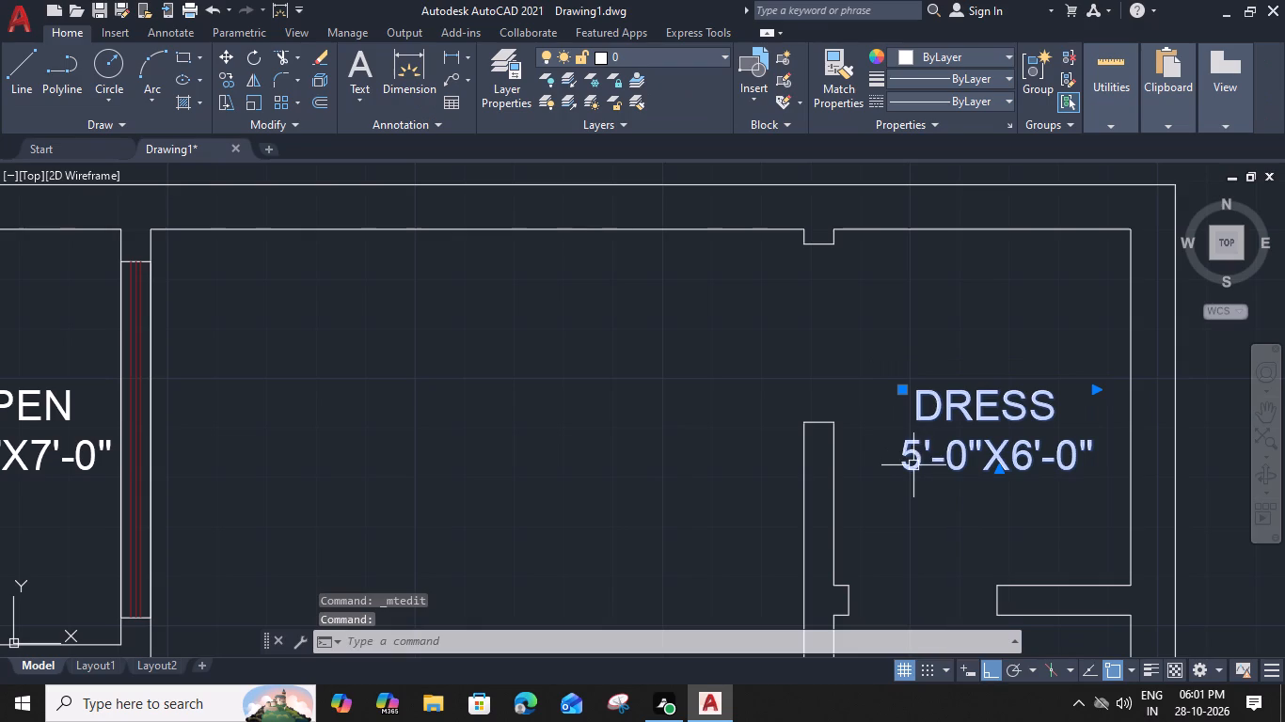
key("c")
type("O")
key("space")
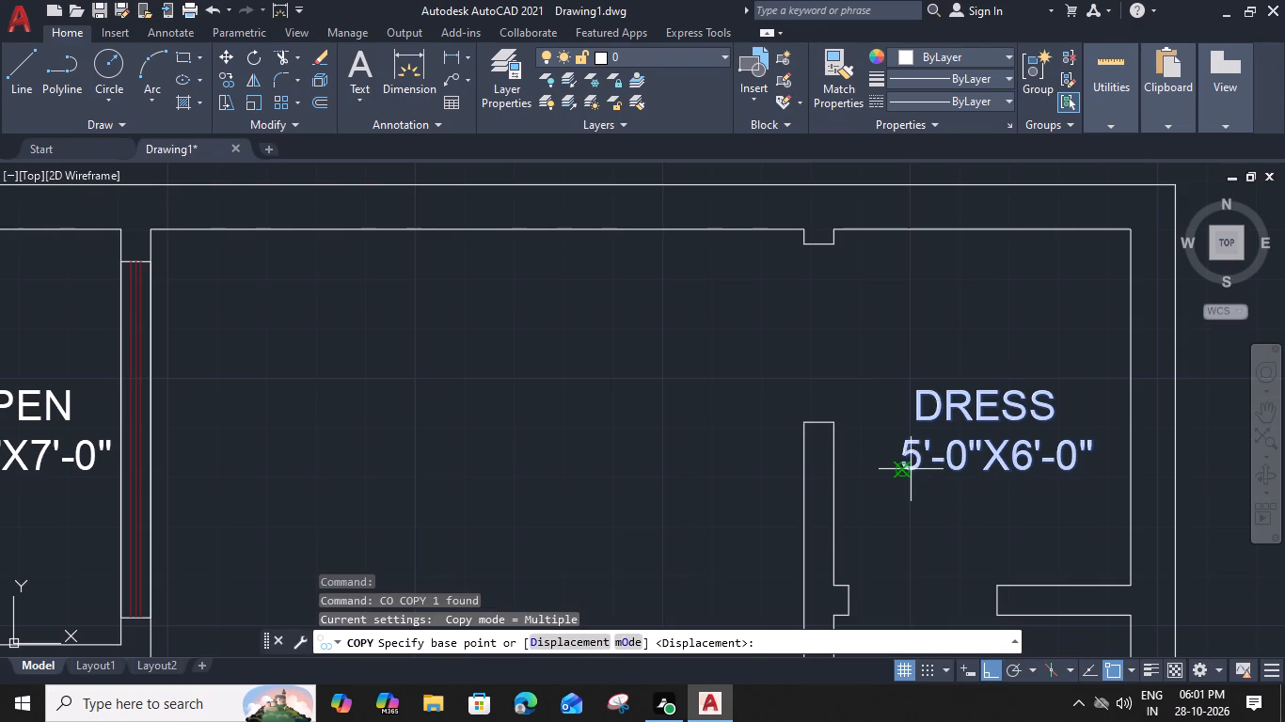
left_click(898, 468)
scroll(900, 512, "down", 1)
middle_click_drag(899, 497, 881, 299)
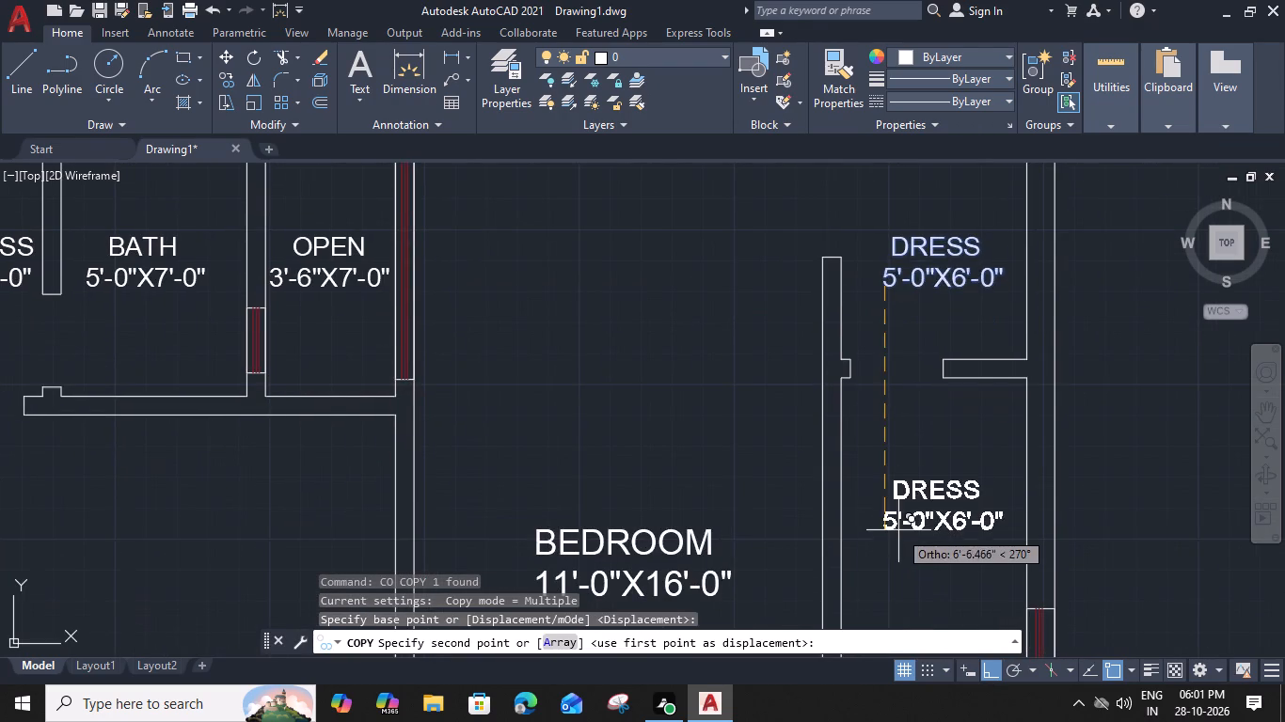
middle_click_drag(896, 510, 888, 344)
left_click(888, 431)
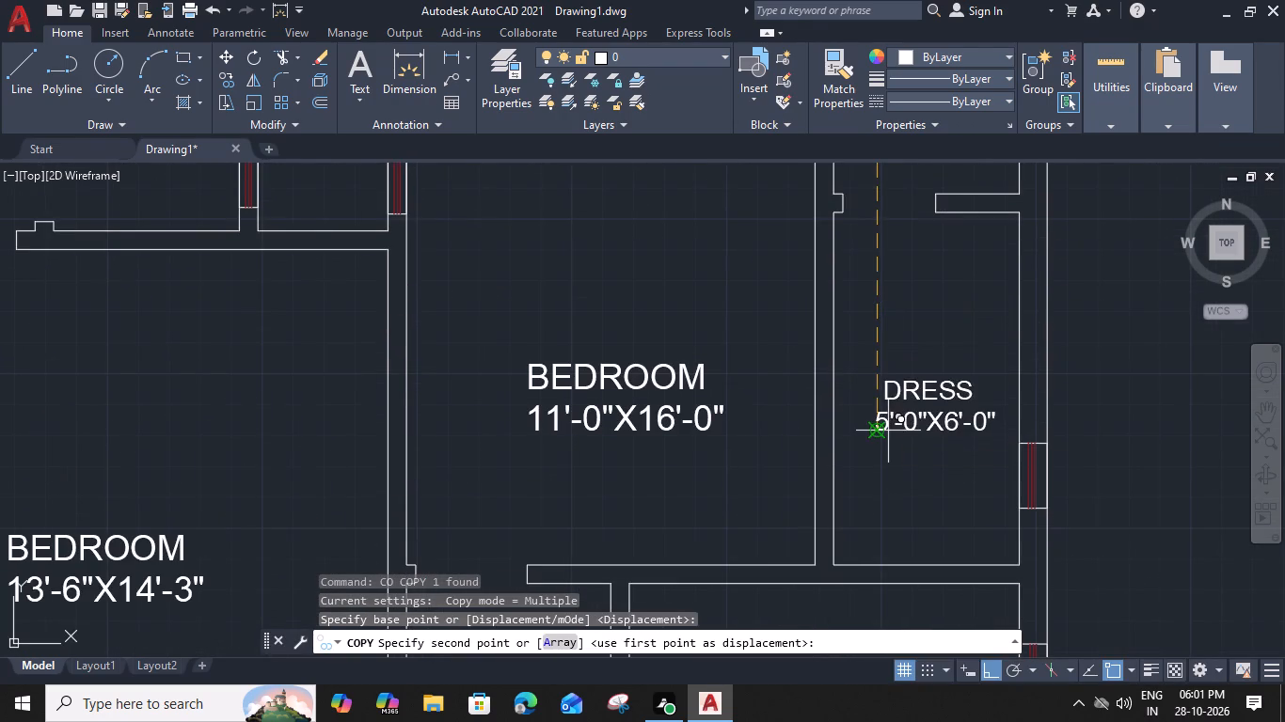
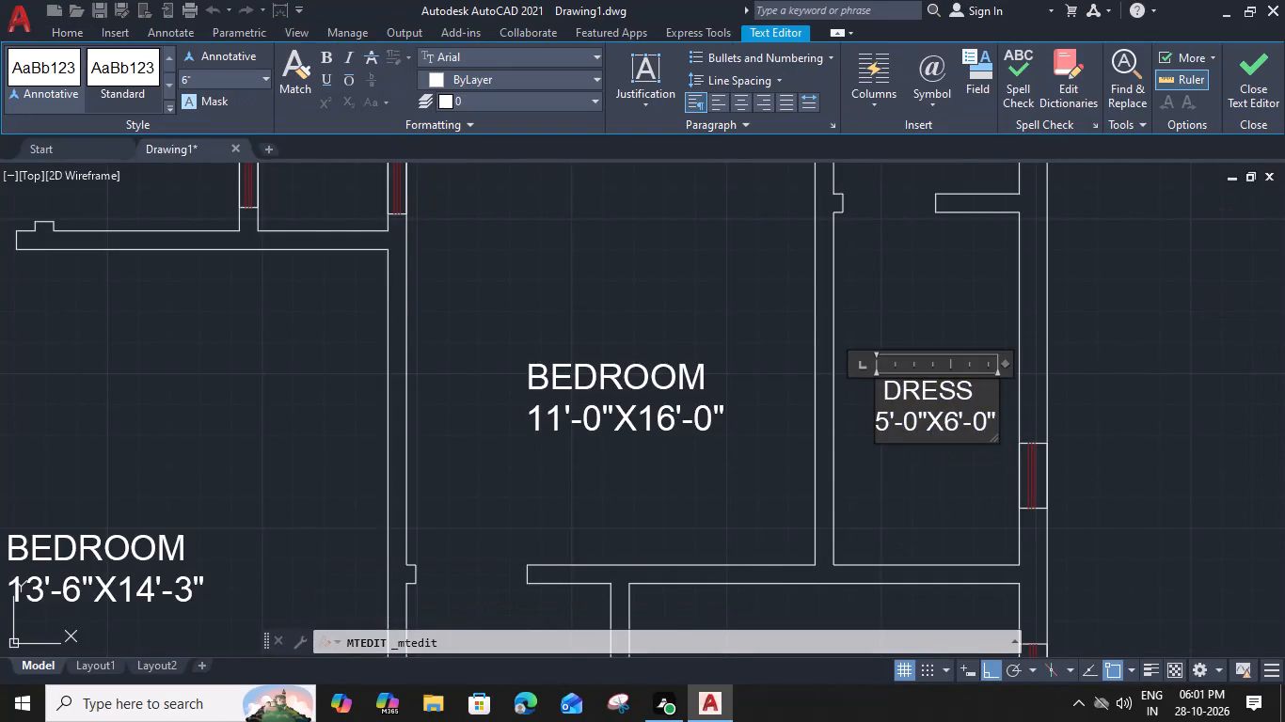
Change the copied label east of the 11'-0"X16'-0" bedroom to BATH, 5'-0"X9'-6", indenting its name three more spaces.
left_click_drag(968, 391, 884, 394)
type("BATH")
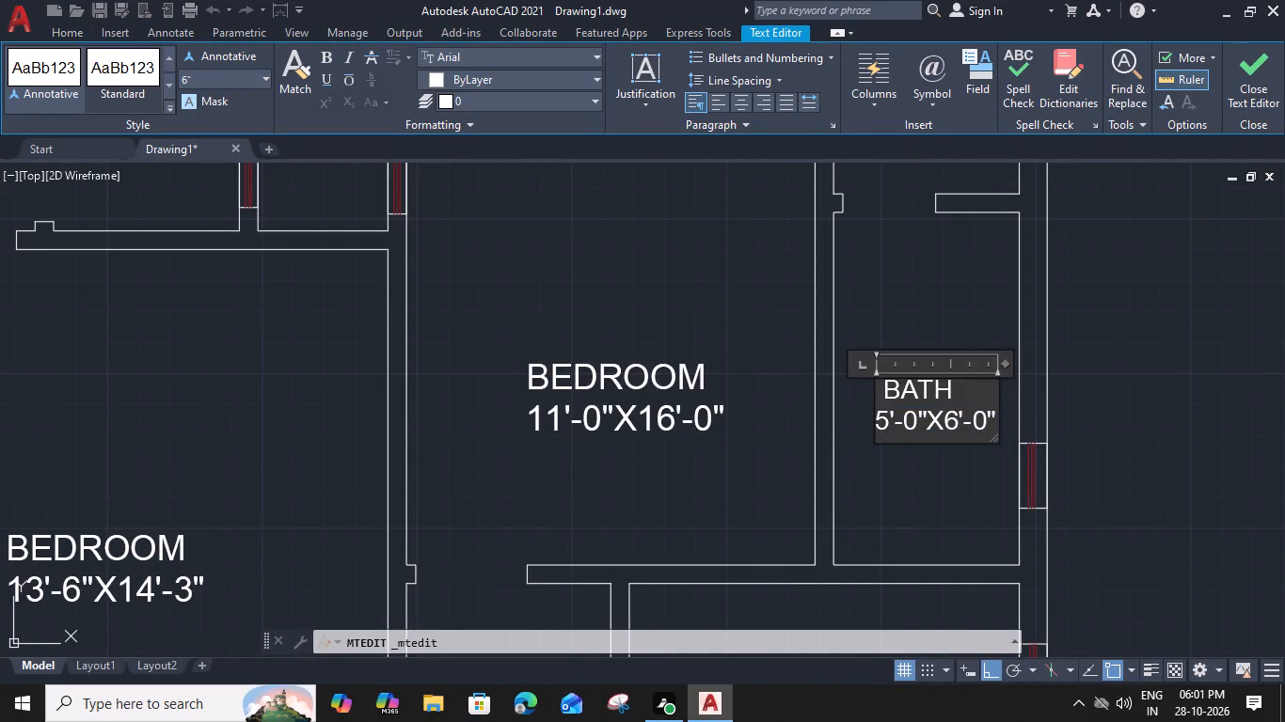
left_click_drag(945, 421, 955, 421)
key("9")
left_click_drag(970, 420, 985, 421)
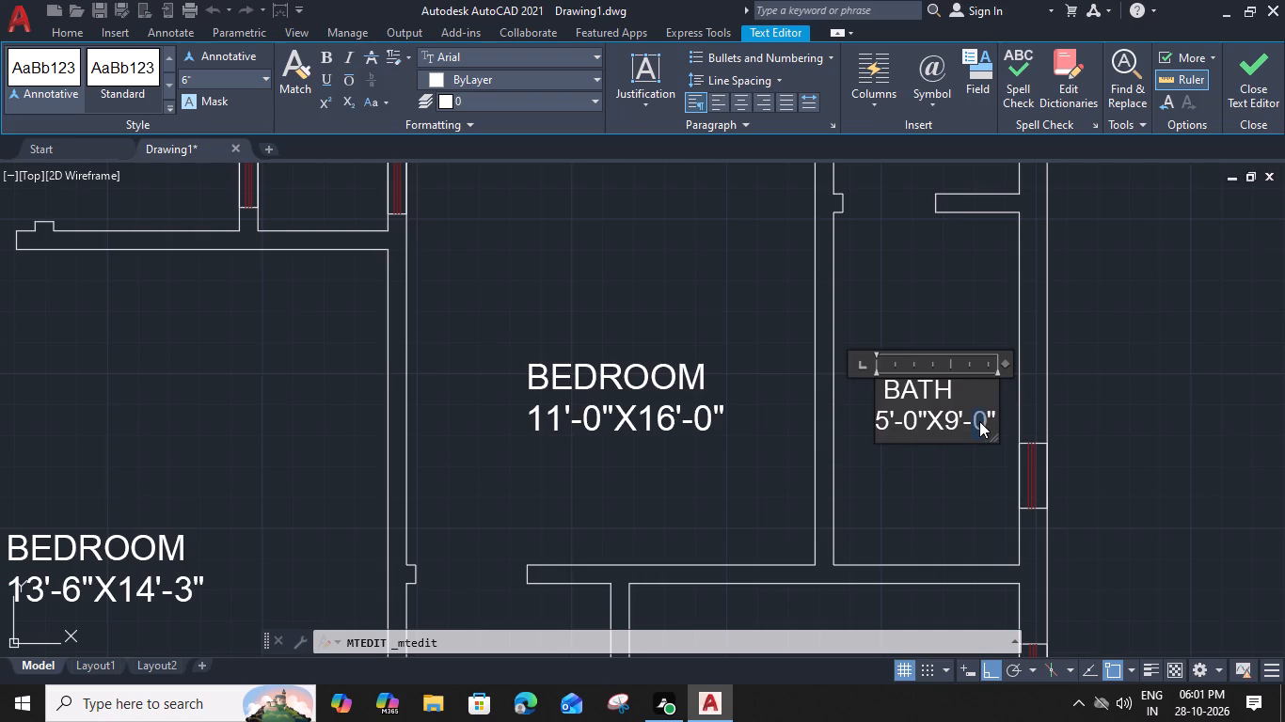
key("6")
left_click(885, 391)
key("space")
key("space")
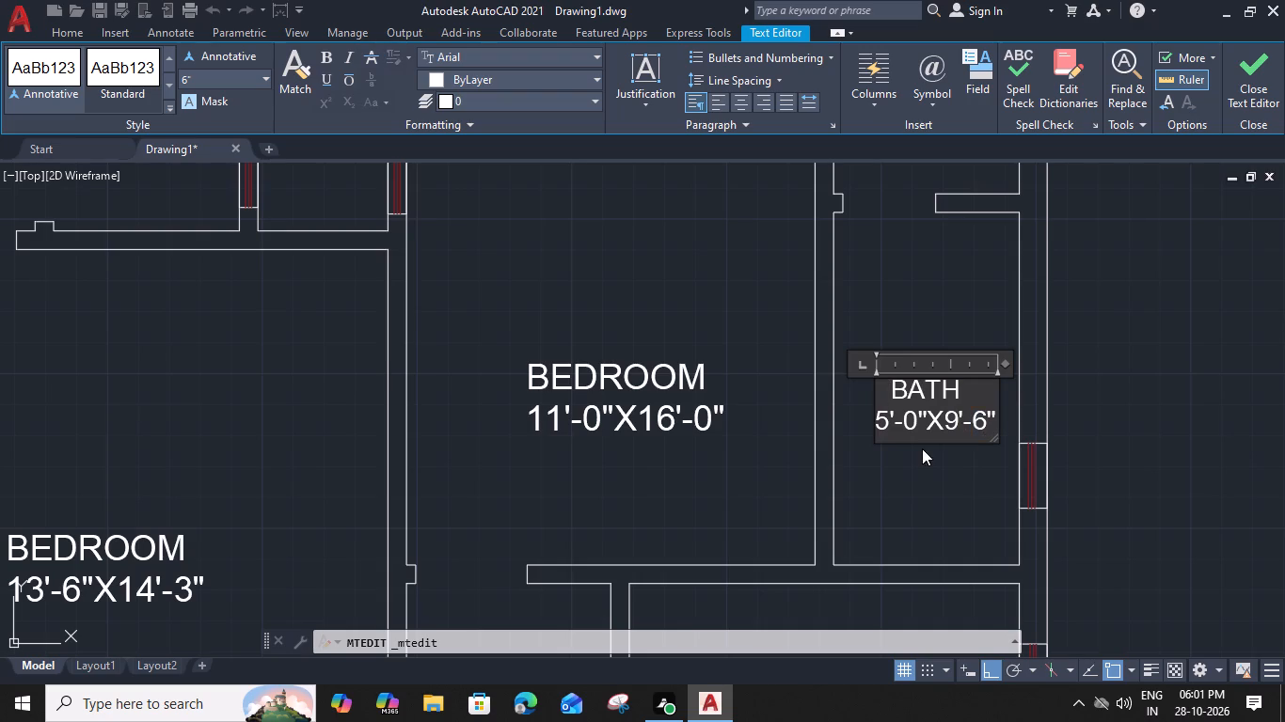
key("space")
left_click(934, 466)
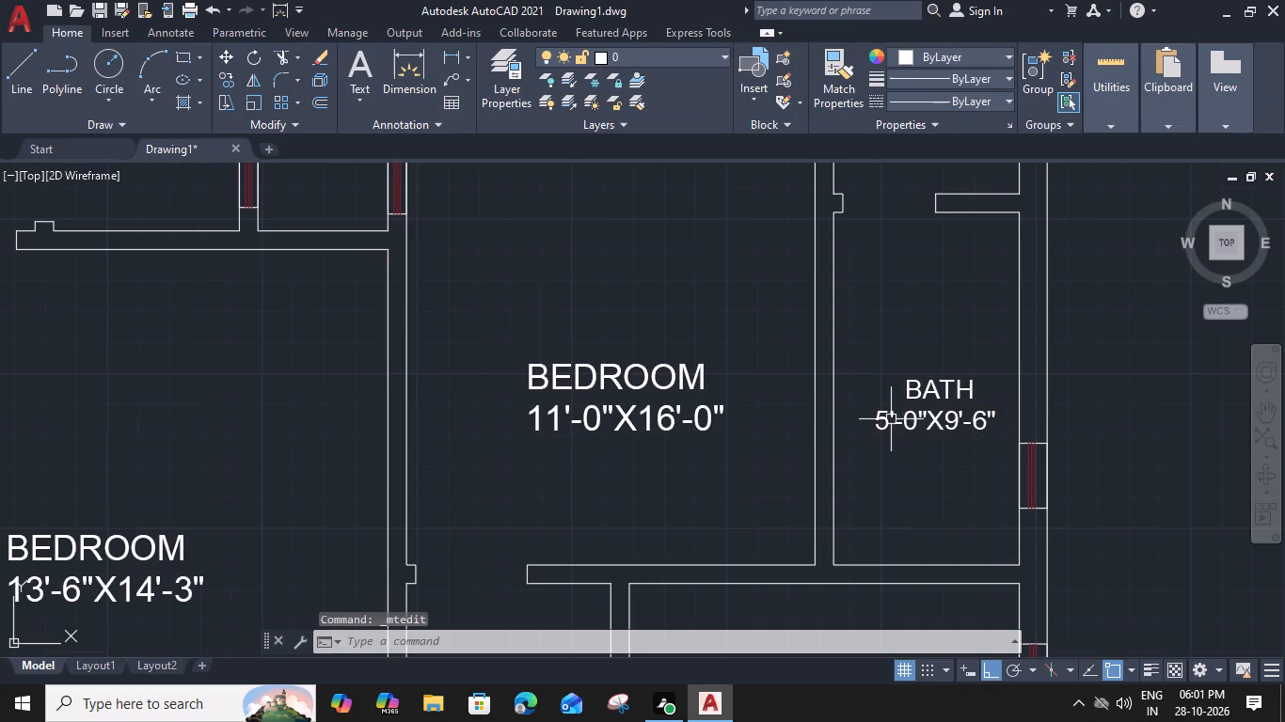
Correct the northwest dressing room label's name to DRESS and indent it by two spaces.
scroll(888, 417, "down", 3)
middle_click_drag(809, 509, 799, 467)
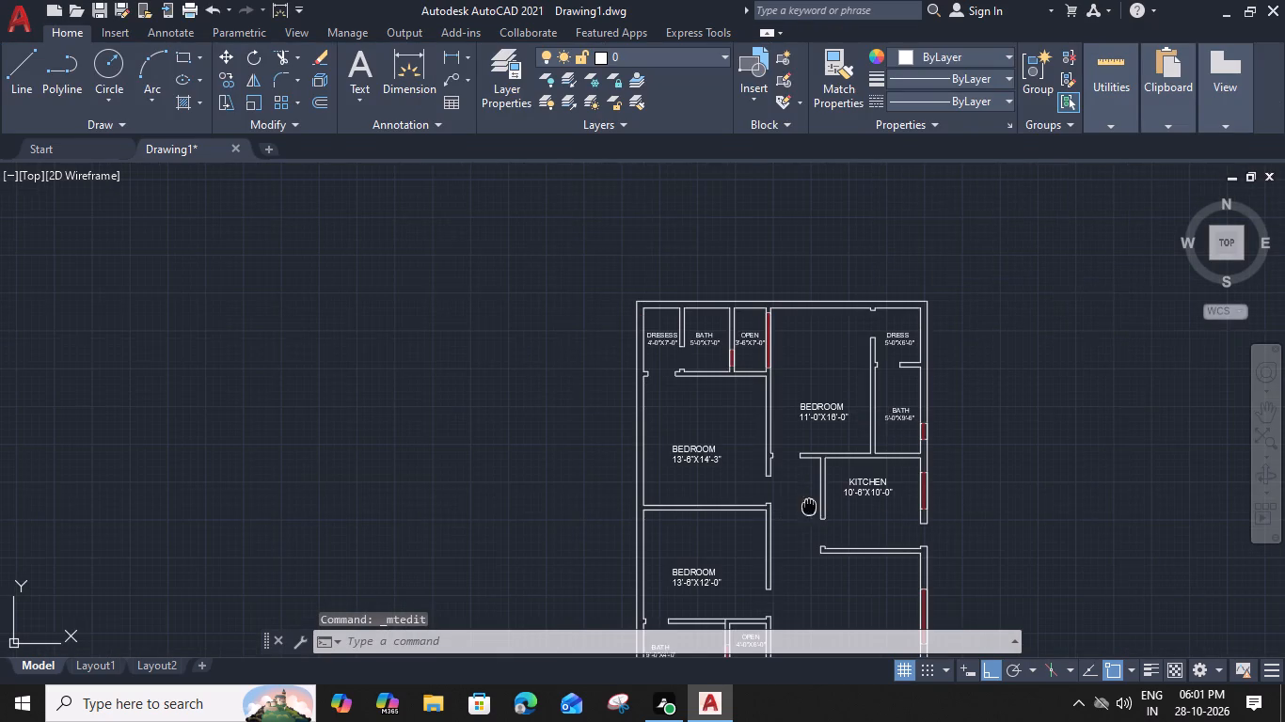
middle_click_drag(799, 467, 758, 488)
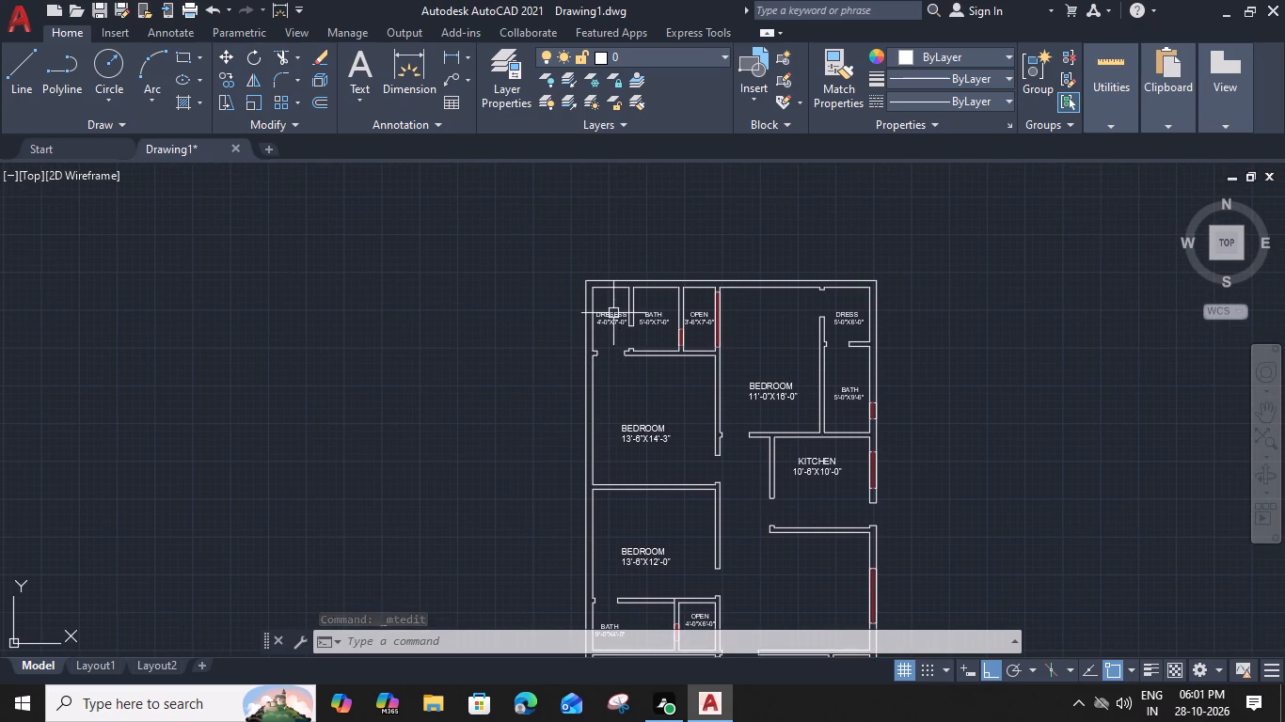
double_click(613, 313)
scroll(609, 304, "up", 4)
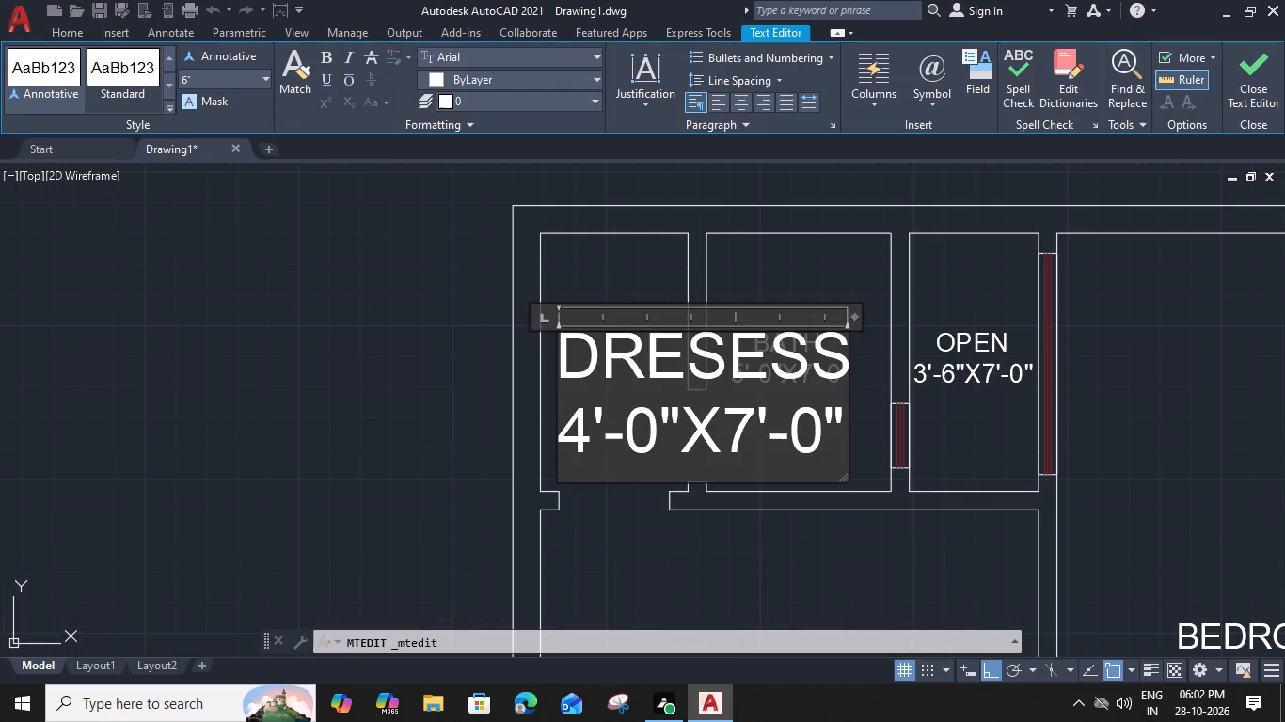
left_click(776, 361)
left_click_drag(813, 360, 747, 359)
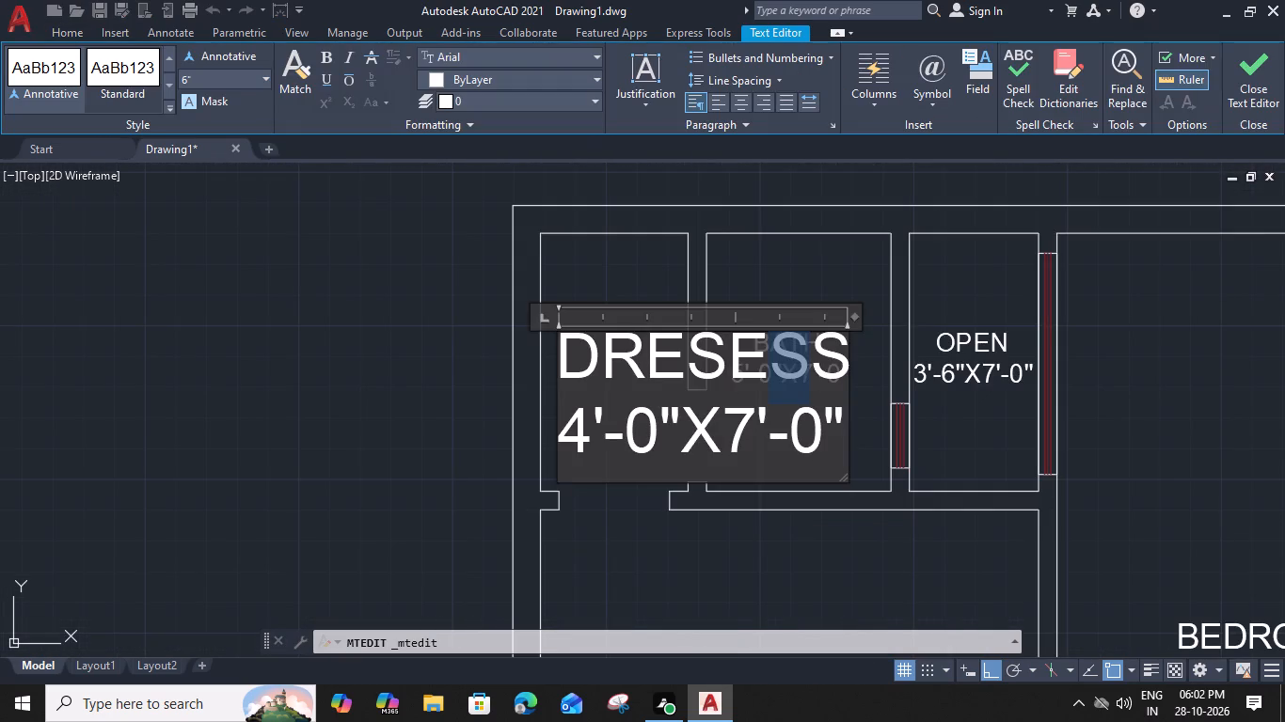
left_click_drag(747, 359, 728, 364)
key("BackSpace")
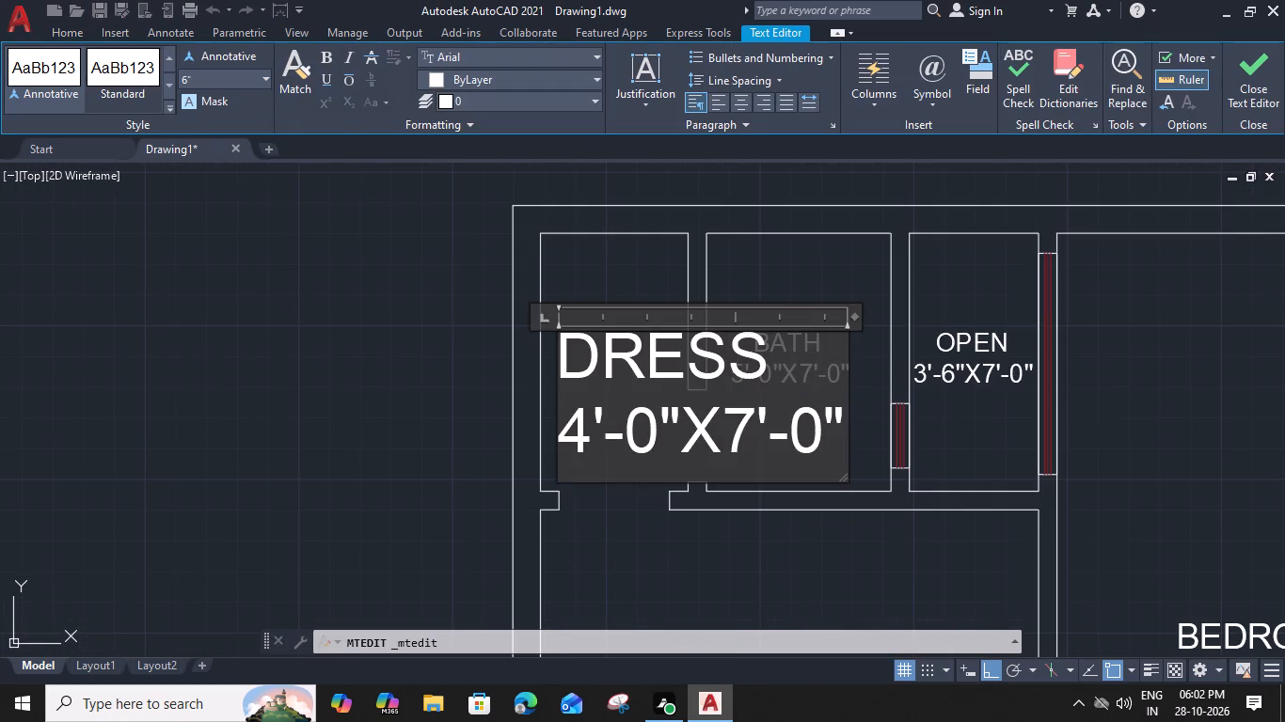
left_click(562, 360)
key("space")
key("space")
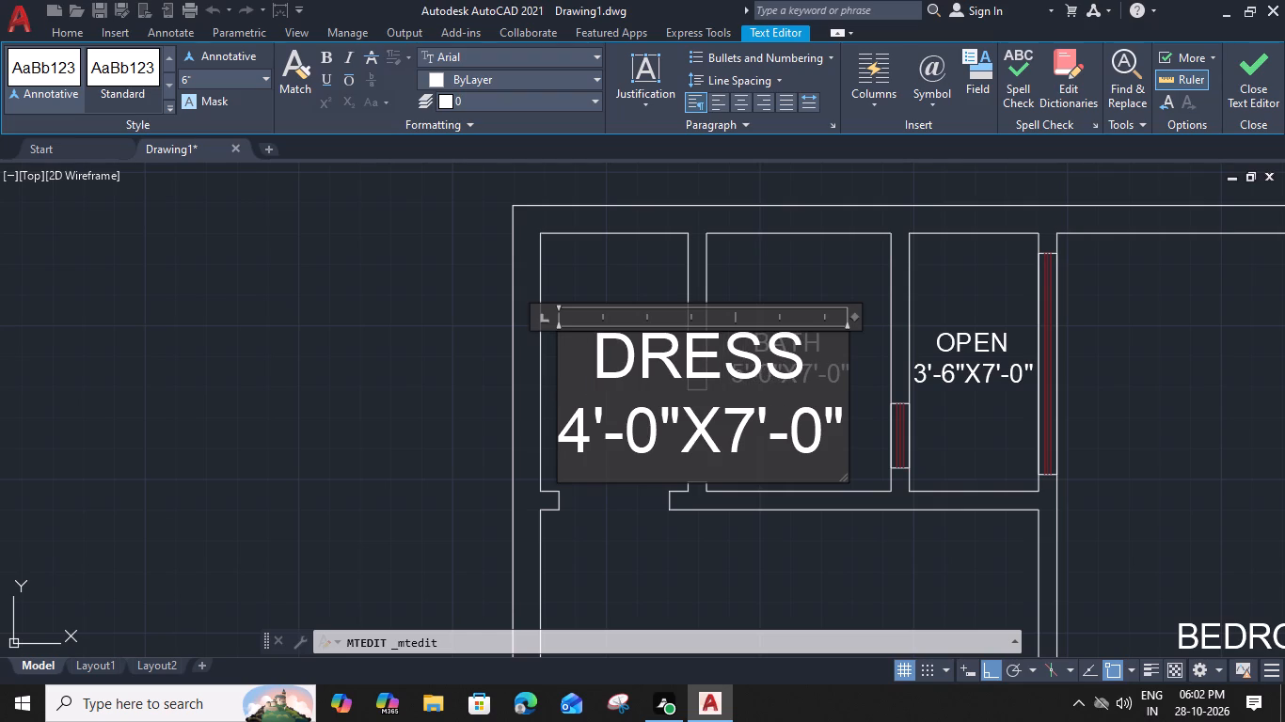
left_click(864, 466)
Copy the KITCHEN label straight south into the unlabelled room below the kitchen.
scroll(864, 466, "down", 2)
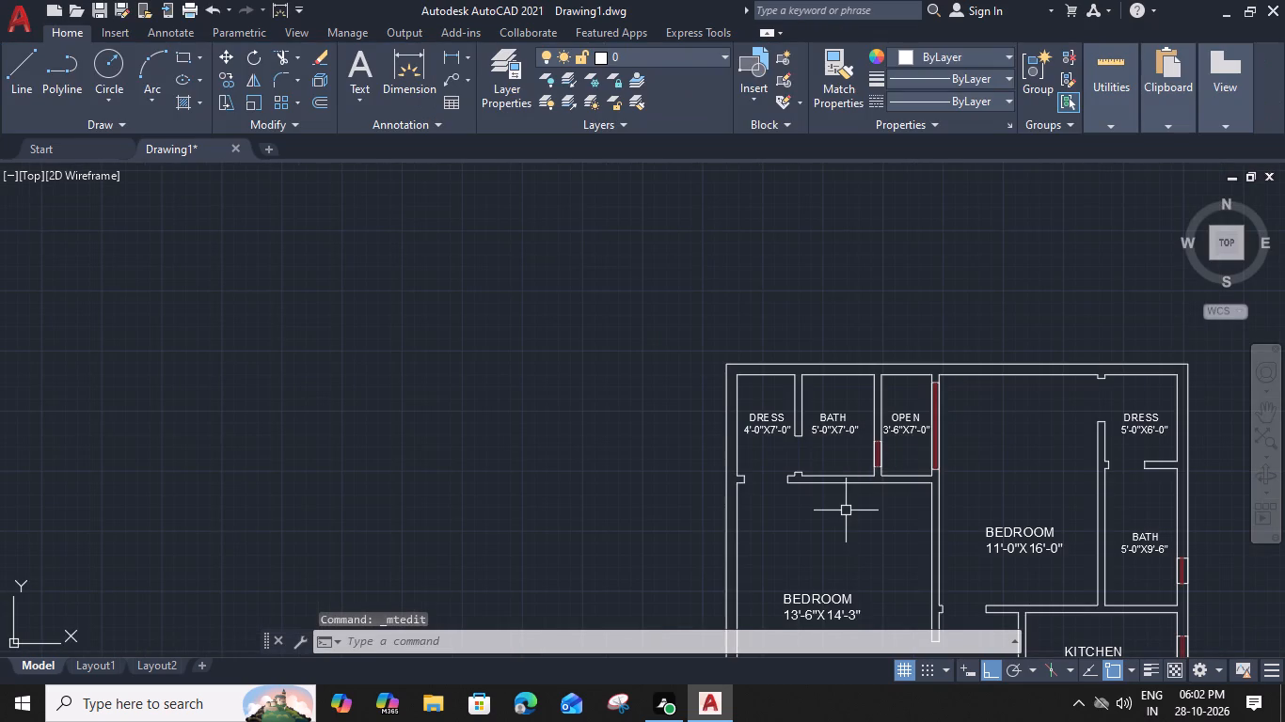
scroll(846, 510, "down", 2)
middle_click_drag(849, 511, 718, 358)
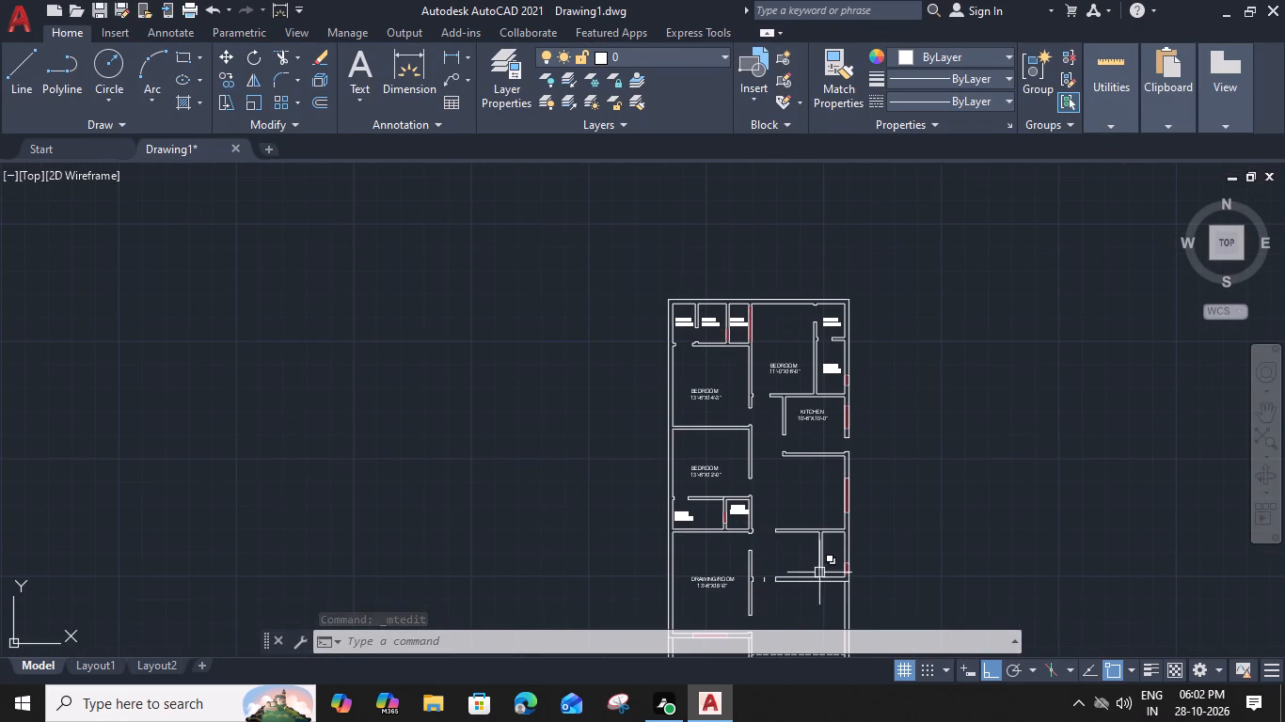
left_click(814, 417)
type("CO")
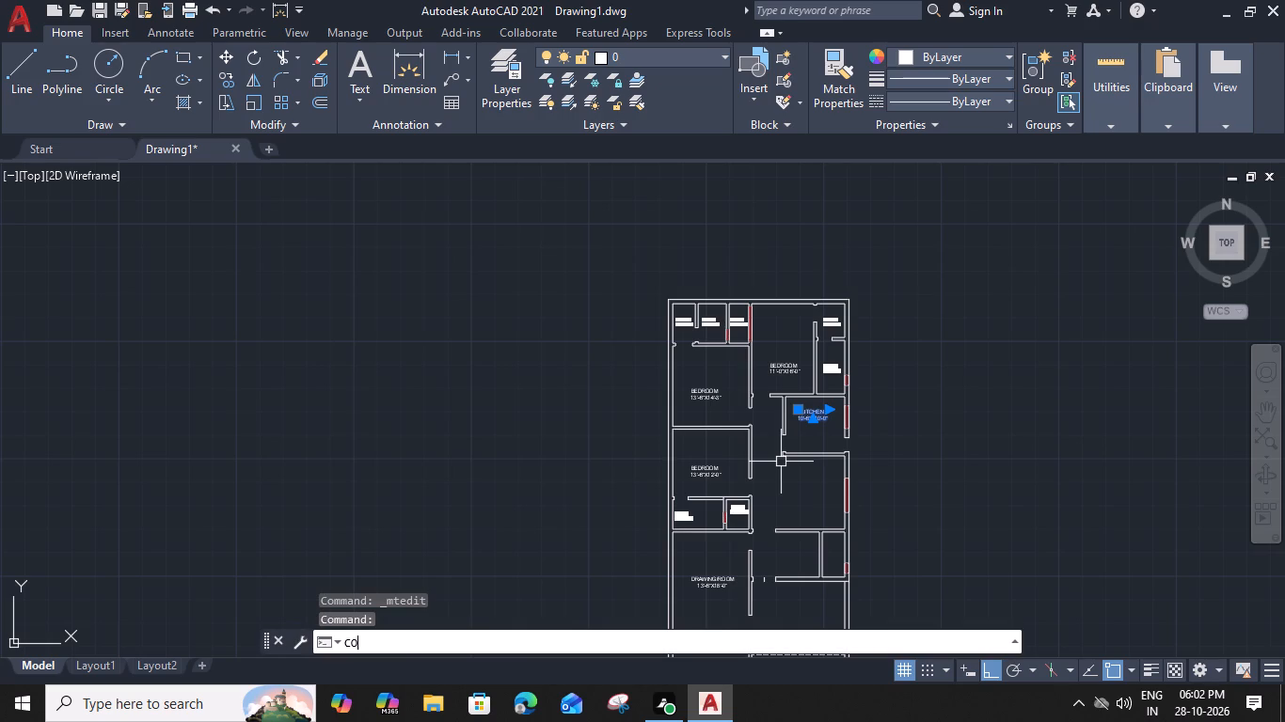
key("space")
scroll(807, 407, "up", 2)
left_click(788, 443)
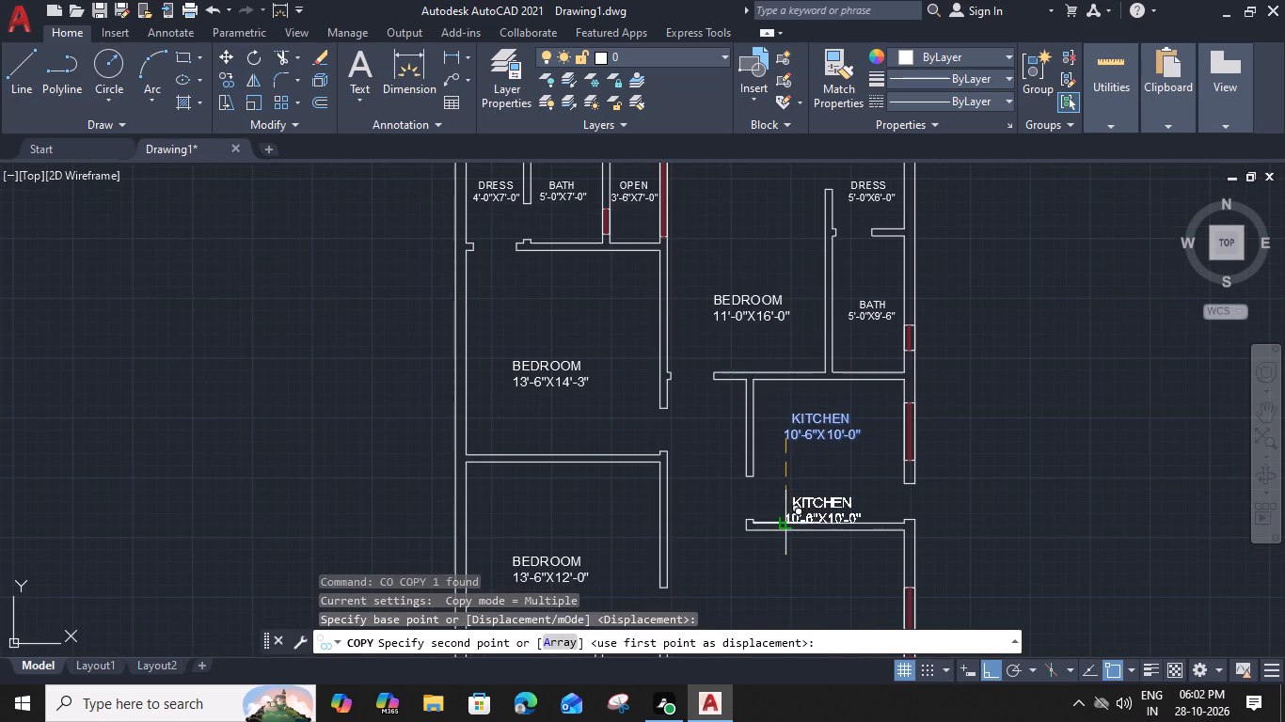
middle_click_drag(779, 504, 771, 267)
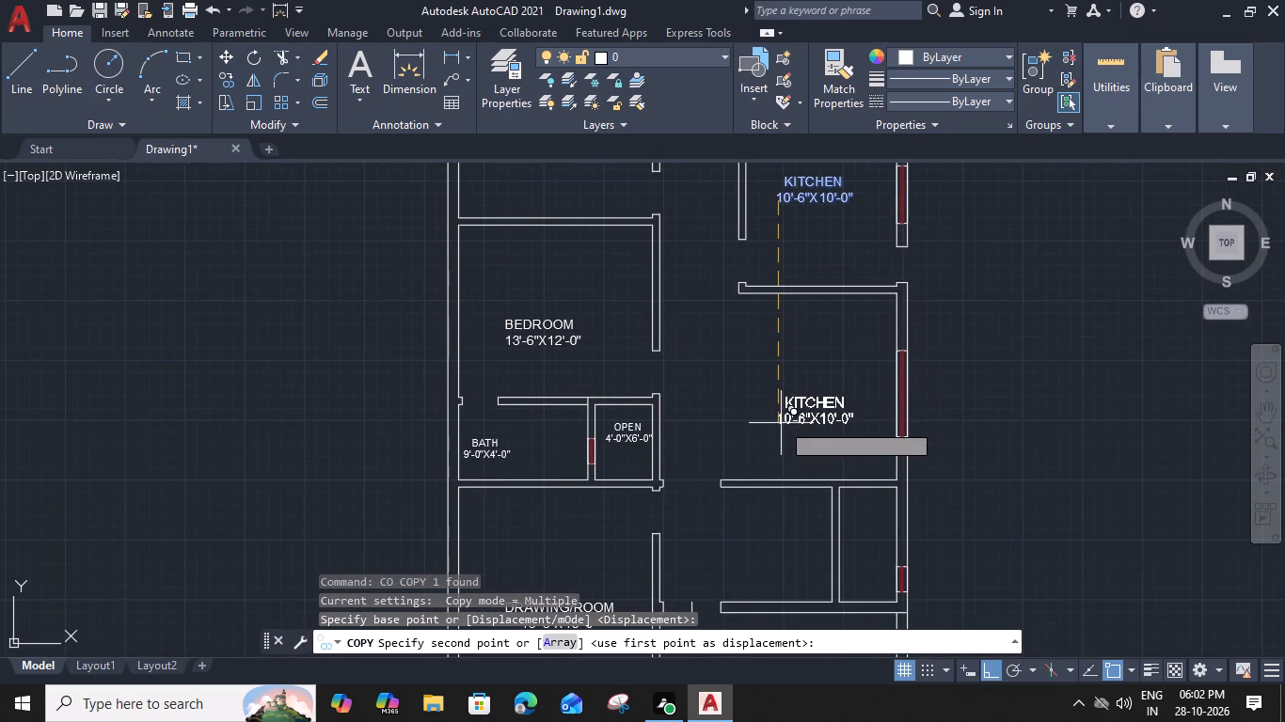
left_click(779, 404)
key("Escape")
Rename the copied label south of the kitchen as T.V LOUNGE and widen its text box to fit the name on one line.
left_click(797, 369)
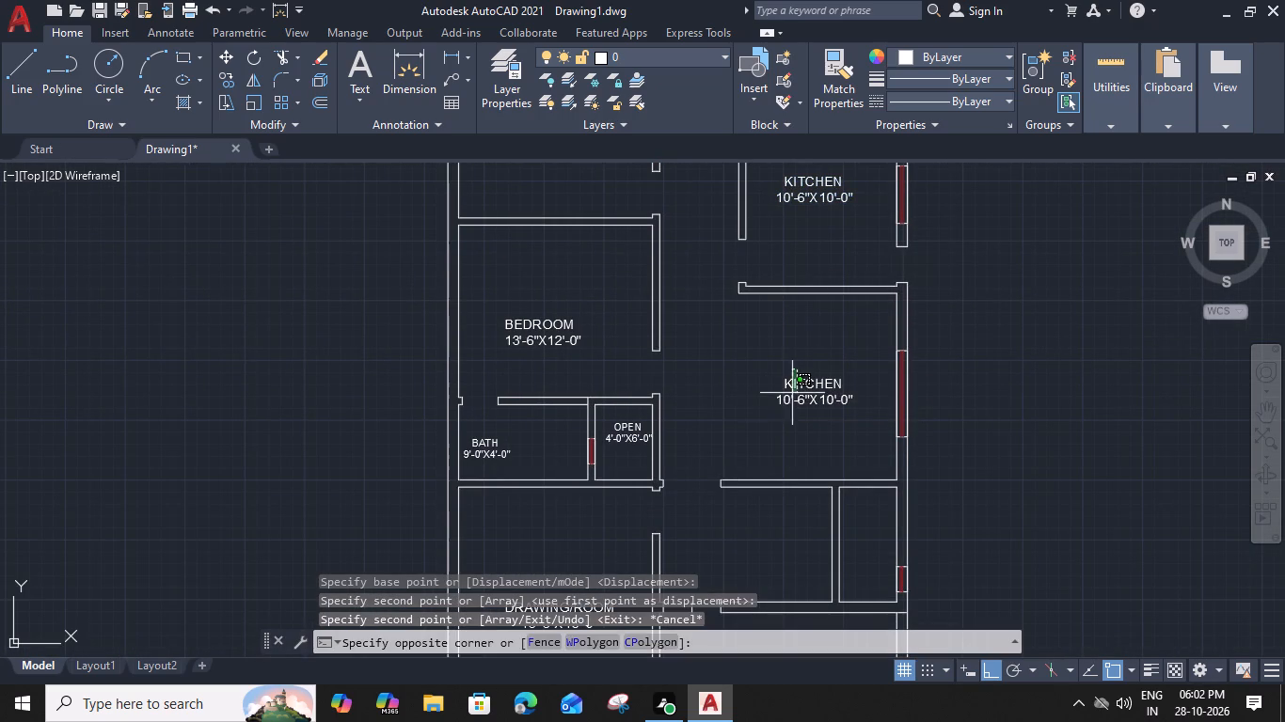
left_click(783, 408)
double_click(794, 385)
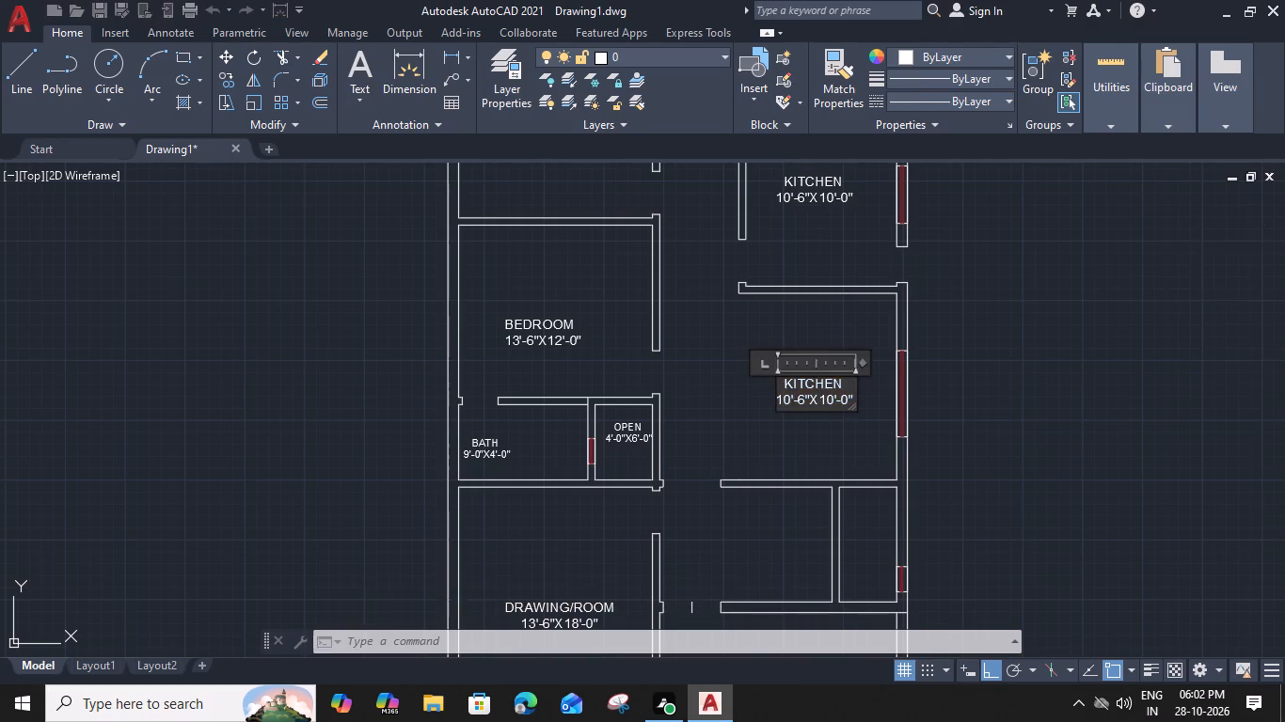
scroll(835, 398, "up", 2)
left_click_drag(851, 370, 619, 367)
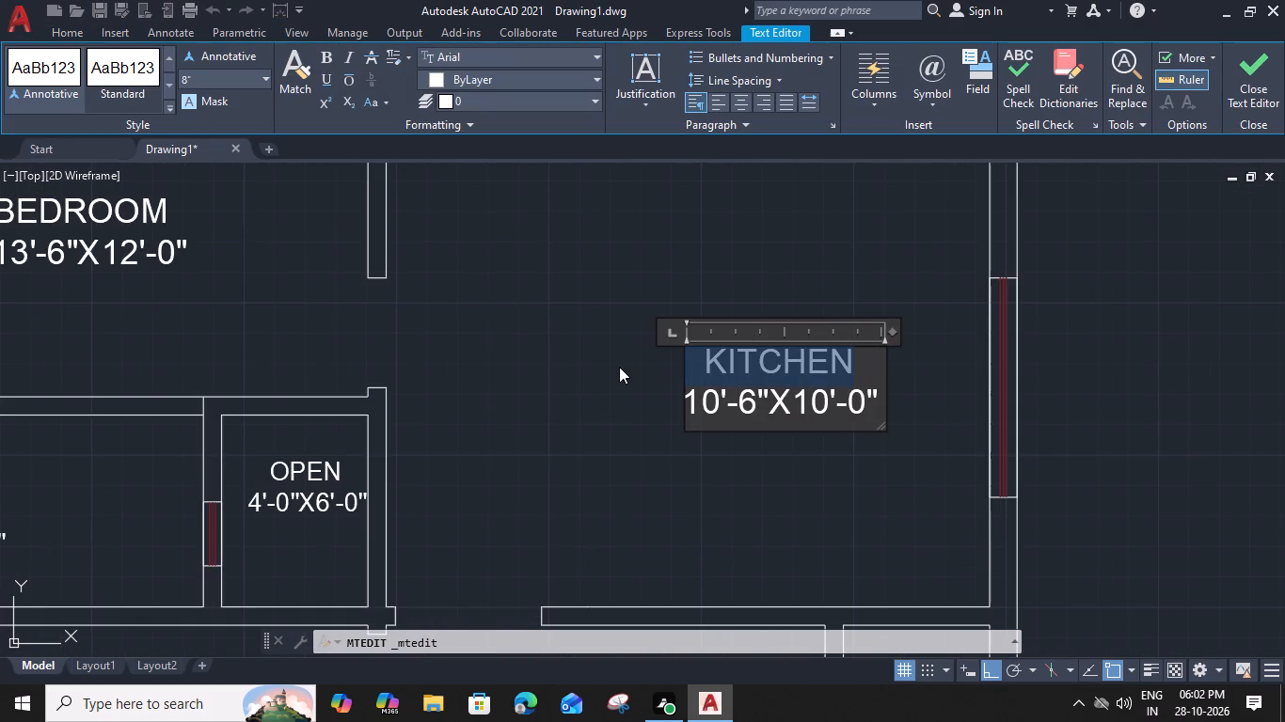
key("t")
key("period")
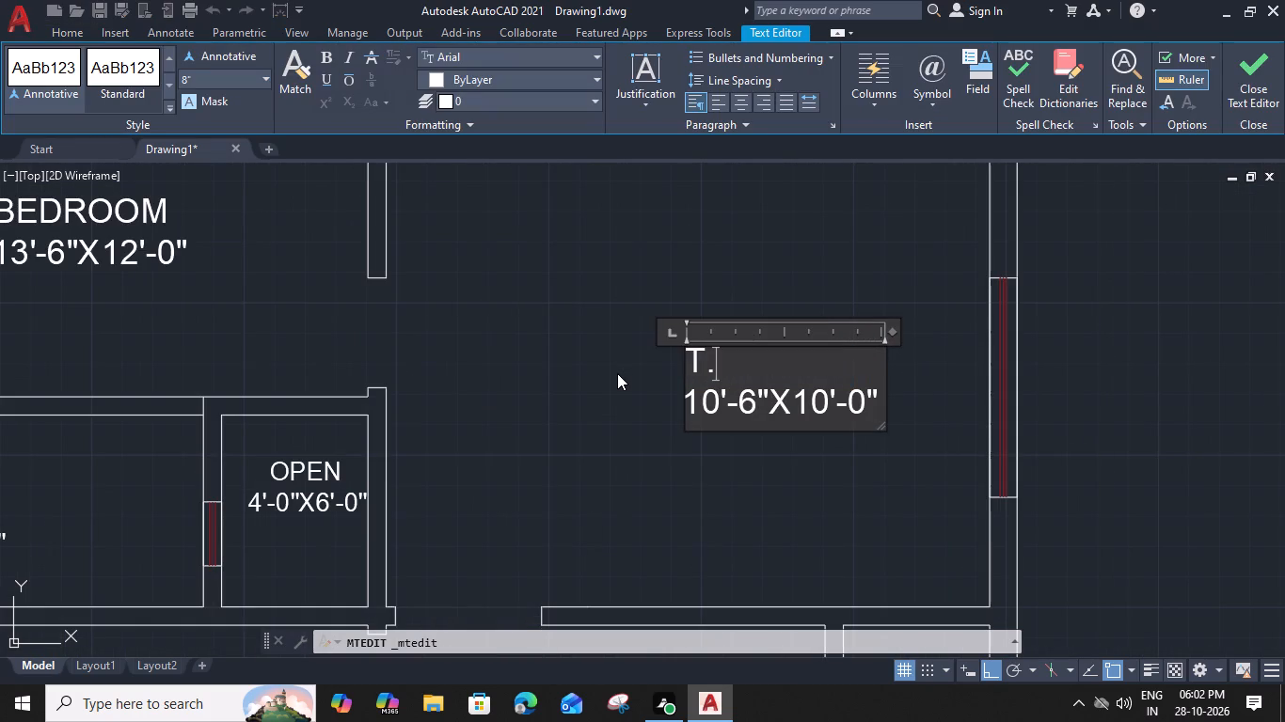
type("V")
key("space")
key("l")
type("OU")
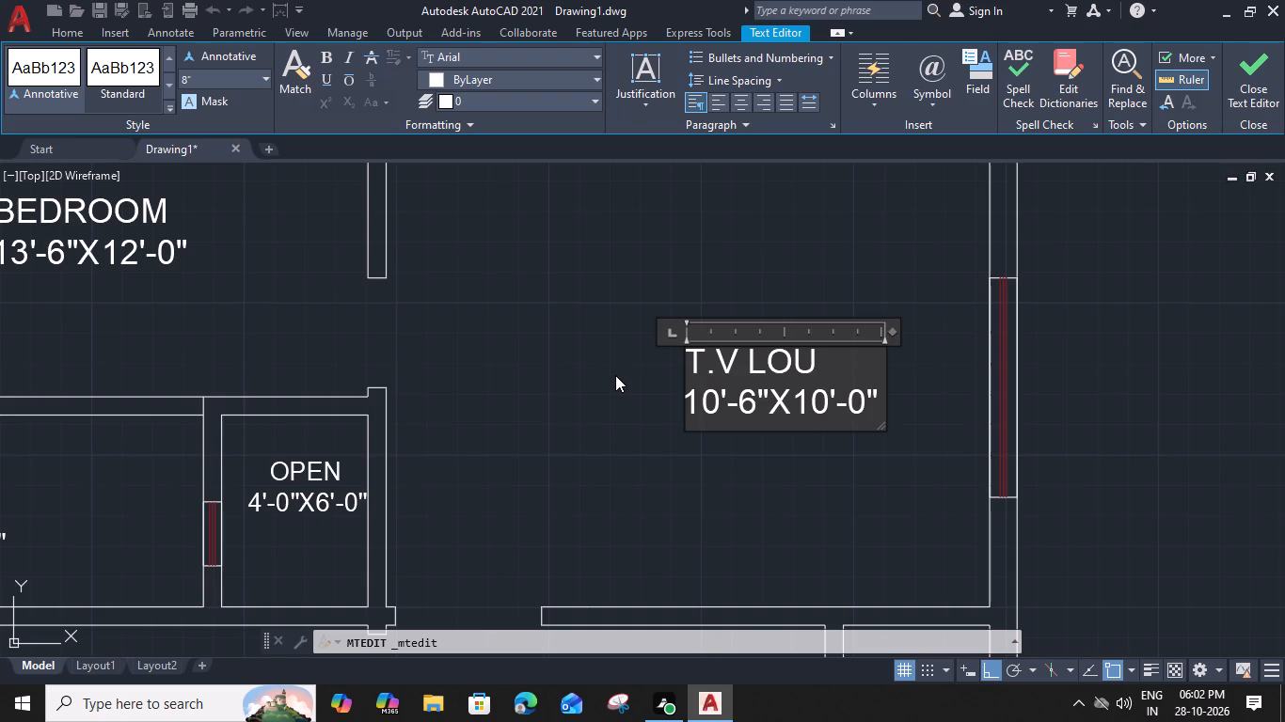
key("n")
type("GE")
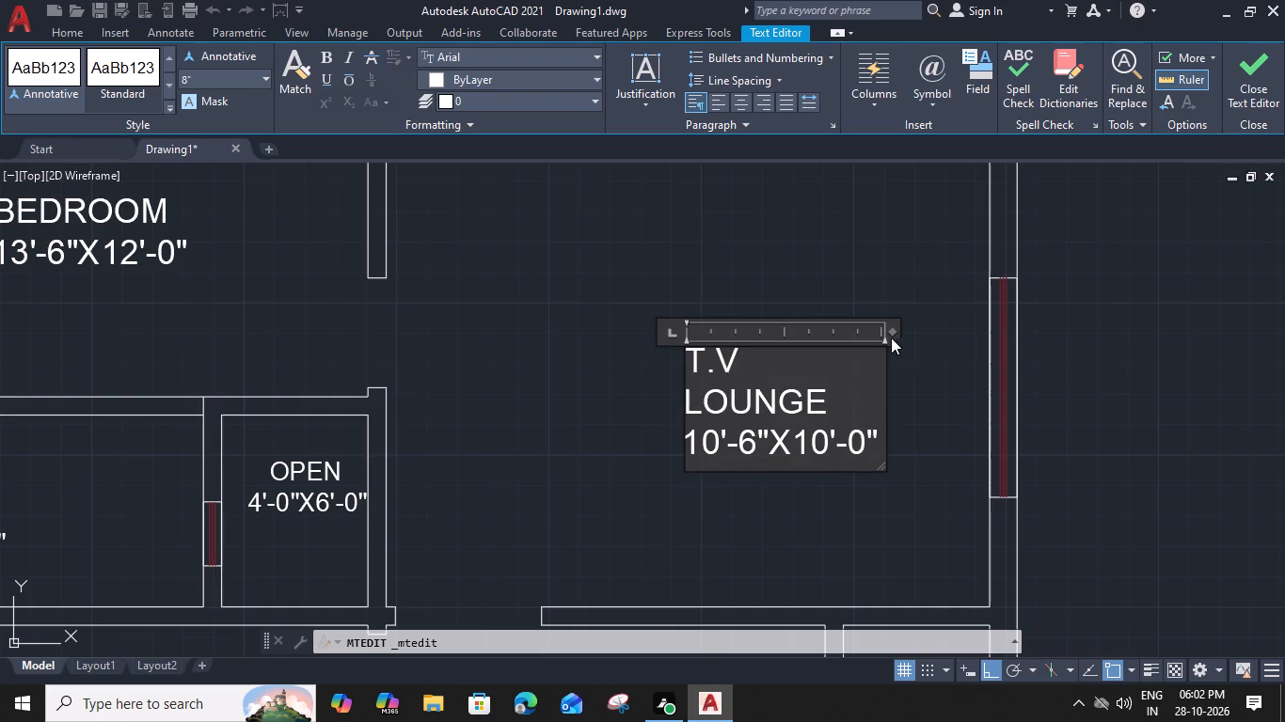
left_click_drag(887, 332, 909, 332)
left_click_drag(891, 333, 893, 333)
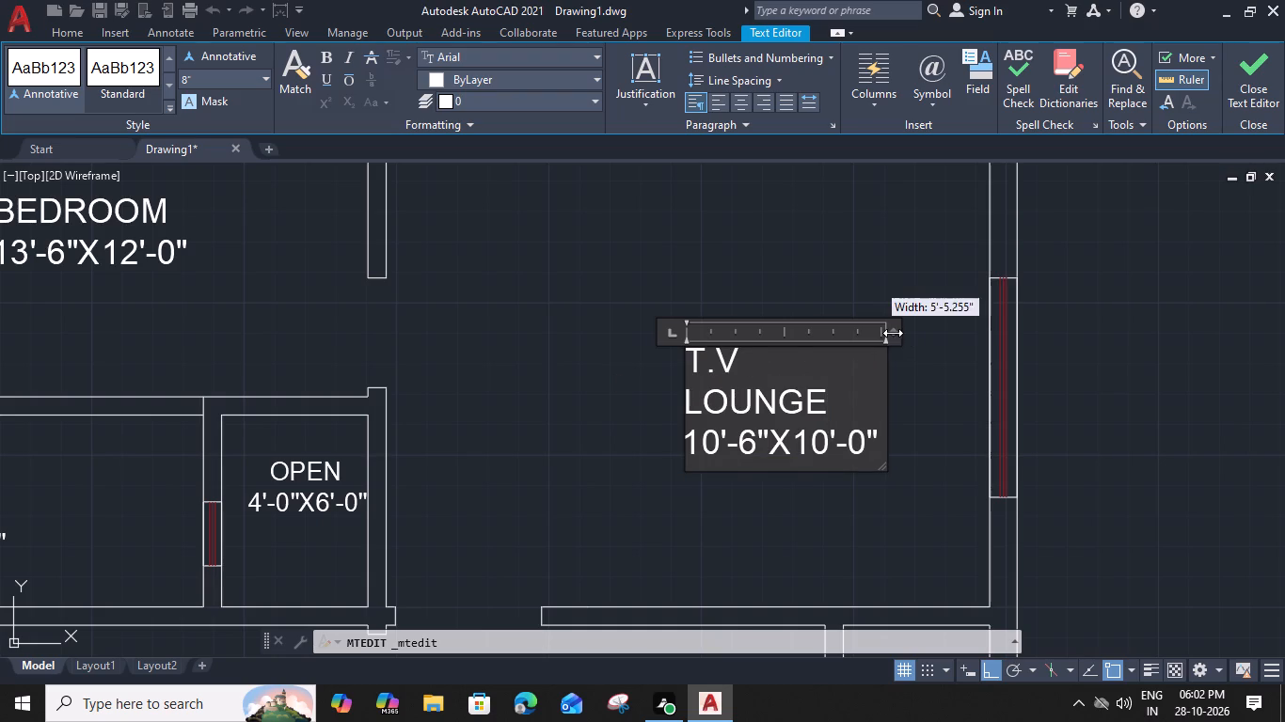
left_click_drag(893, 333, 912, 333)
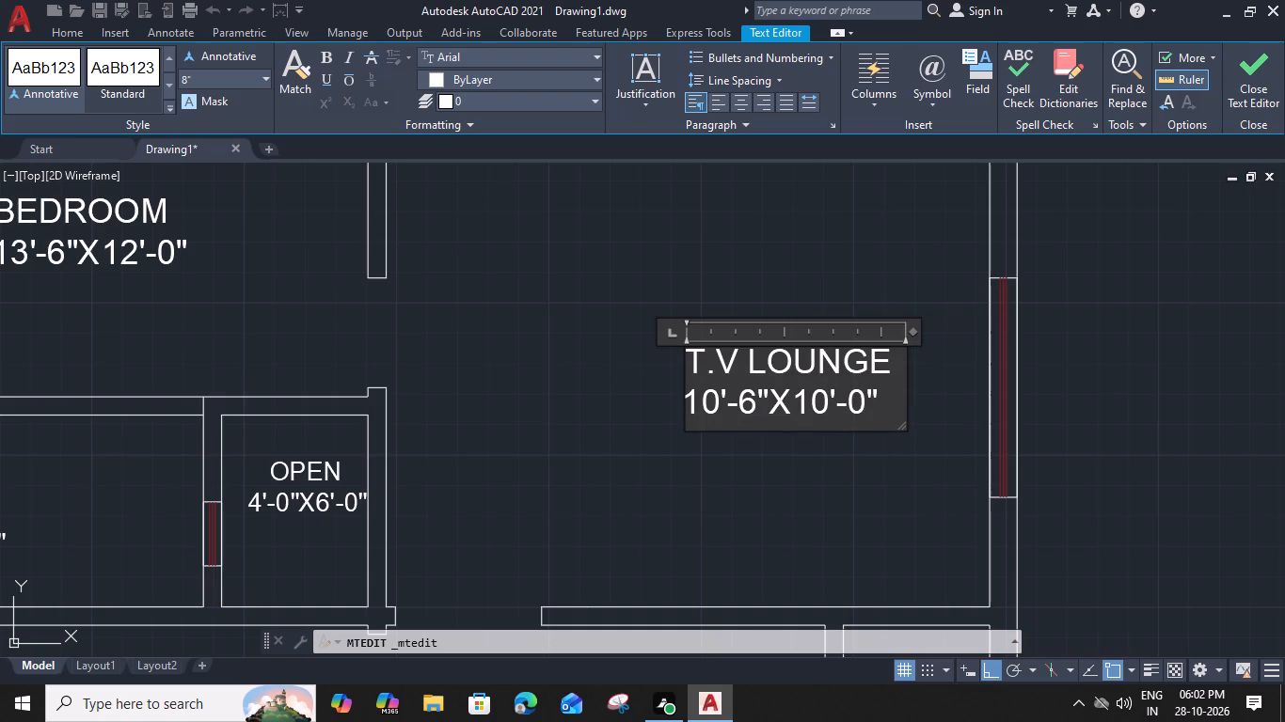
Set the T.V LOUNGE label's size to 16'-3"X13'-0" and indent the size line by one space.
left_click_drag(714, 400, 704, 400)
key("6")
left_click_drag(743, 411, 754, 411)
key("3")
left_click_drag(808, 416, 822, 414)
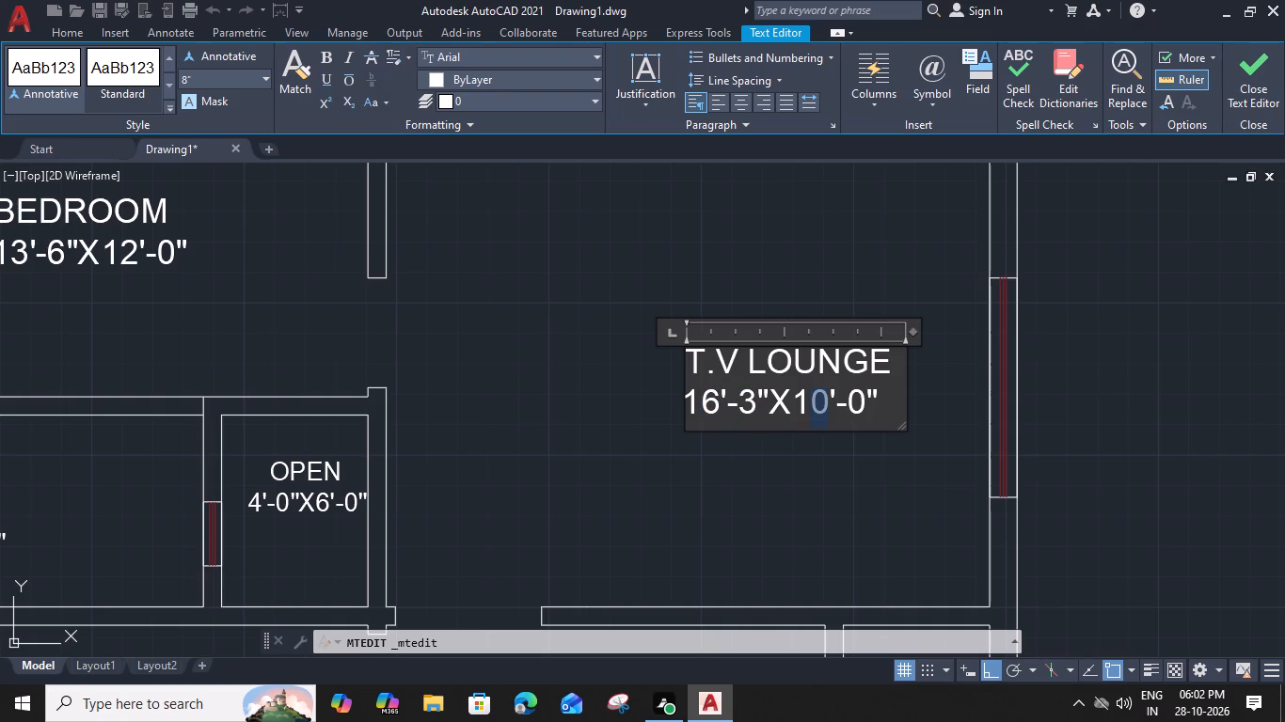
key("3")
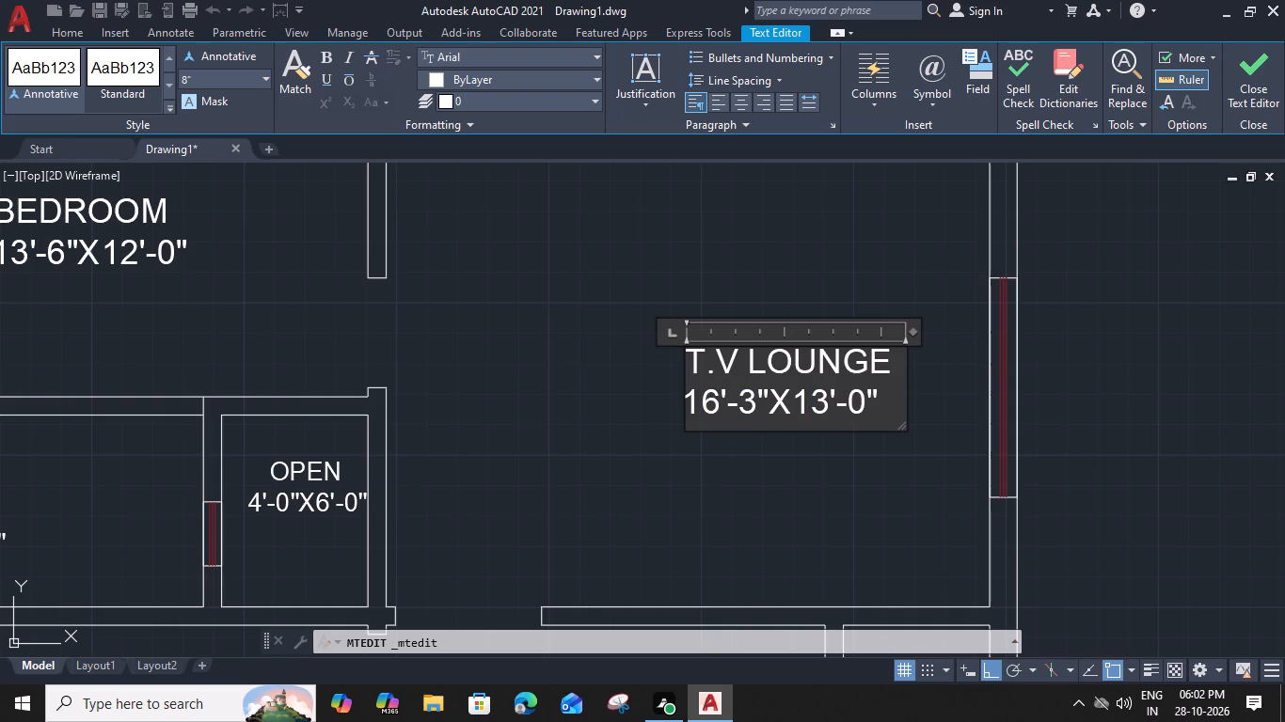
left_click(688, 400)
key("space")
left_click(738, 458)
Copy the T.V LOUNGE label southwest to the opening at the southeast corner of the 4'-0"X6'-0" OPEN space.
scroll(729, 444, "down", 2)
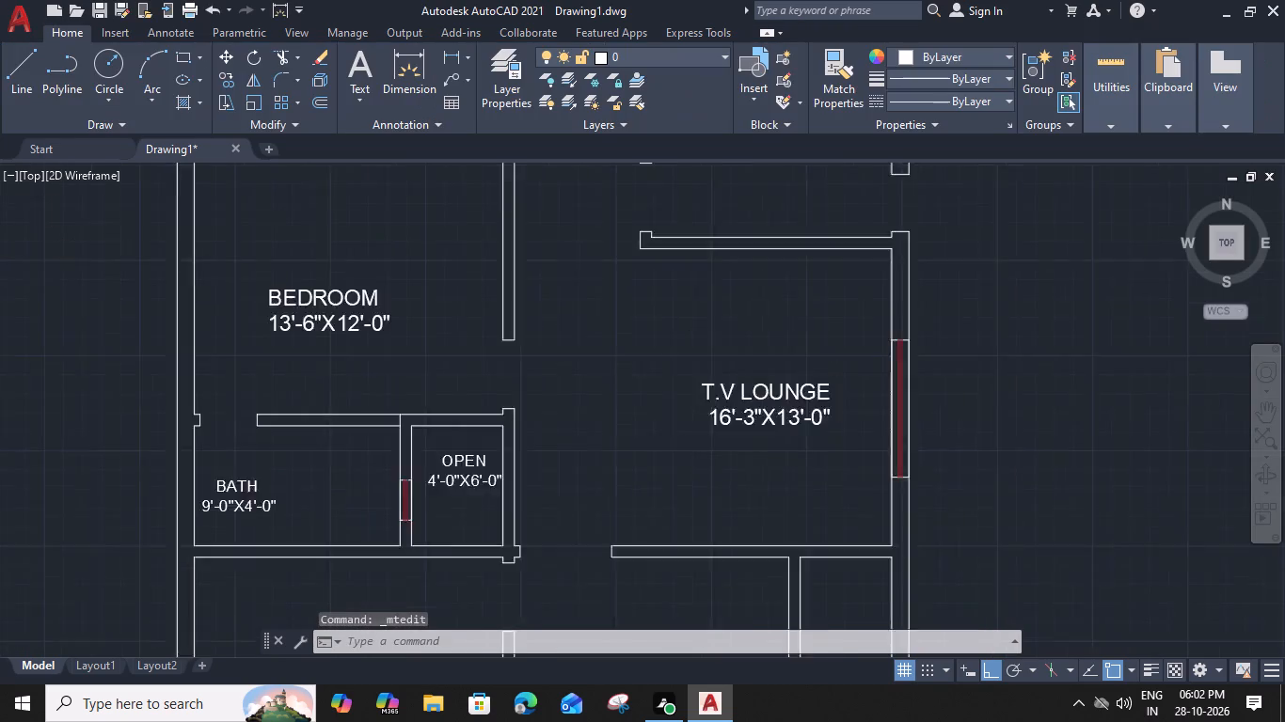
middle_click_drag(723, 439, 738, 346)
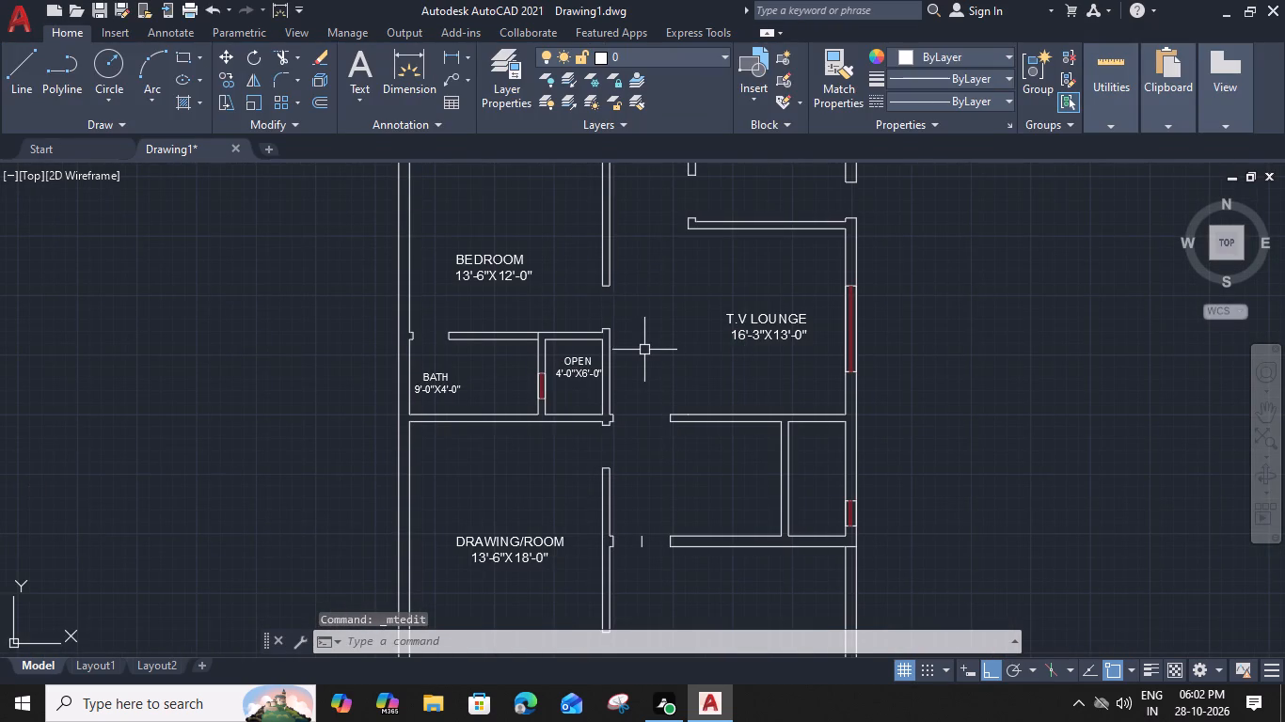
left_click(732, 340)
type("CO")
key("space")
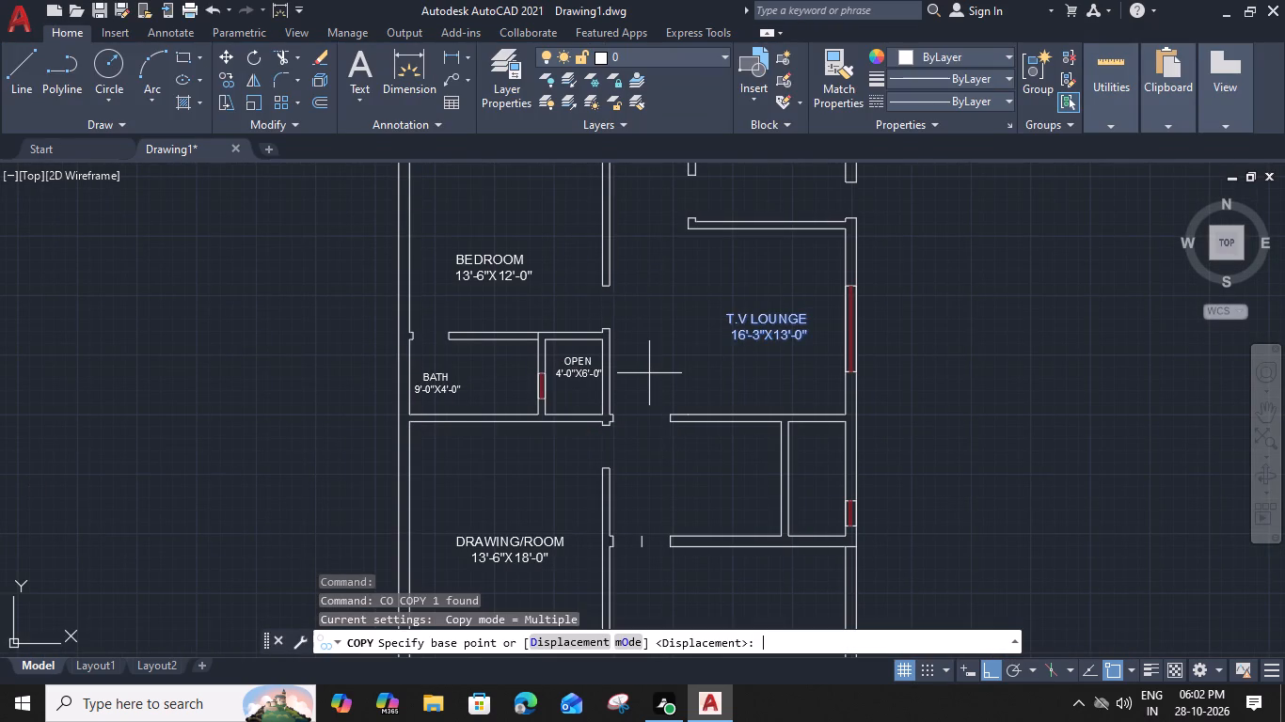
left_click(721, 316)
scroll(619, 415, "up", 2)
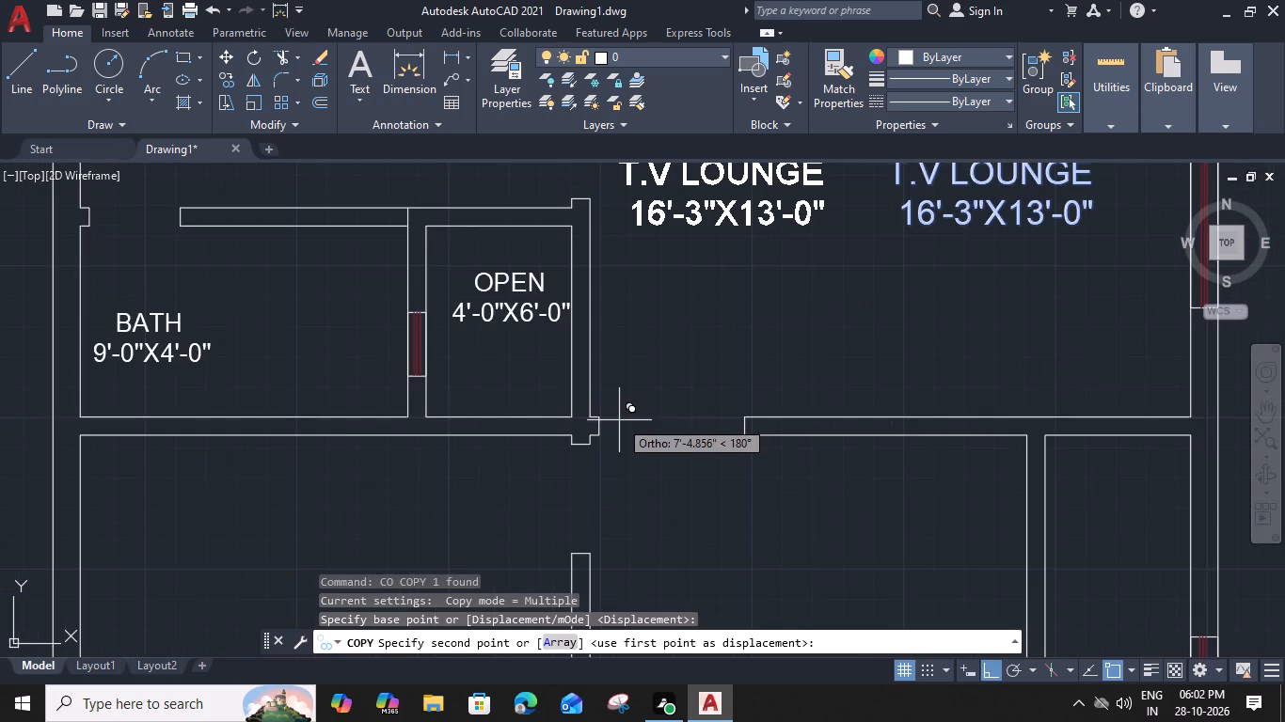
left_click(605, 414)
key("Escape")
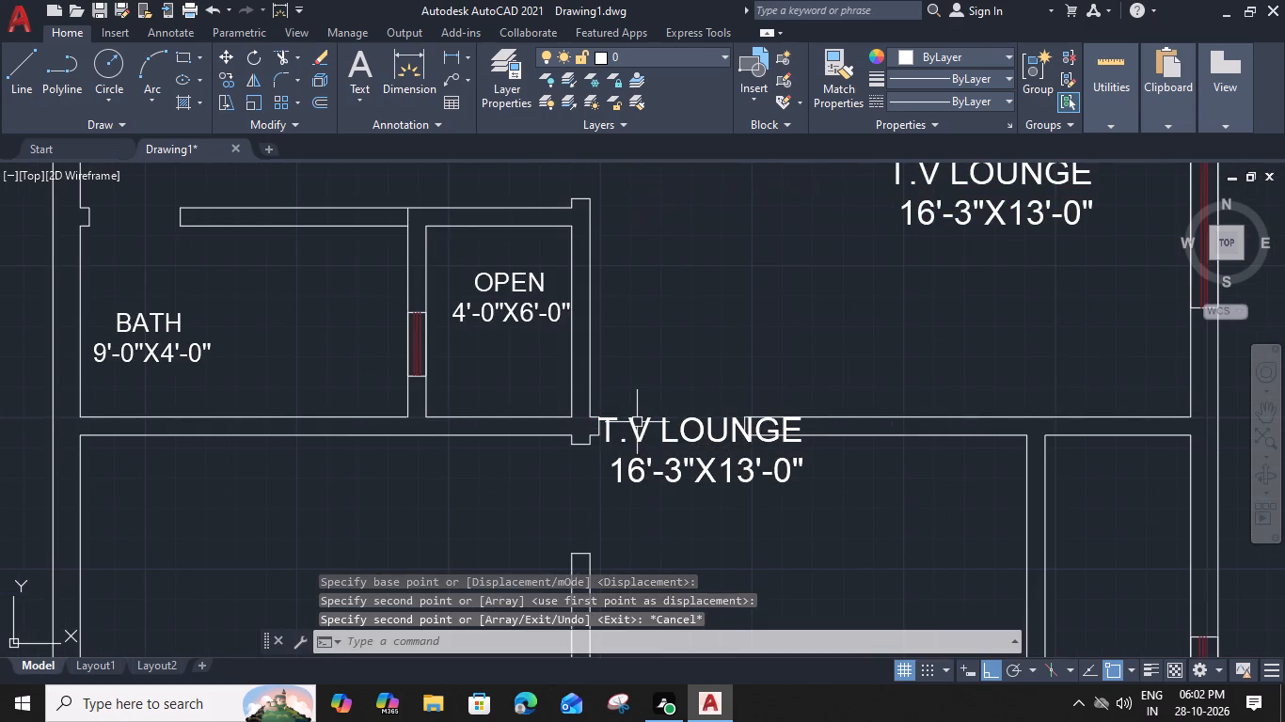
Replace the copied label at the opening beside the 4'-0"X6'-0" OPEN space with GLASS DOOR and widen its box to one line.
double_click(639, 421)
left_click_drag(804, 473, 792, 473)
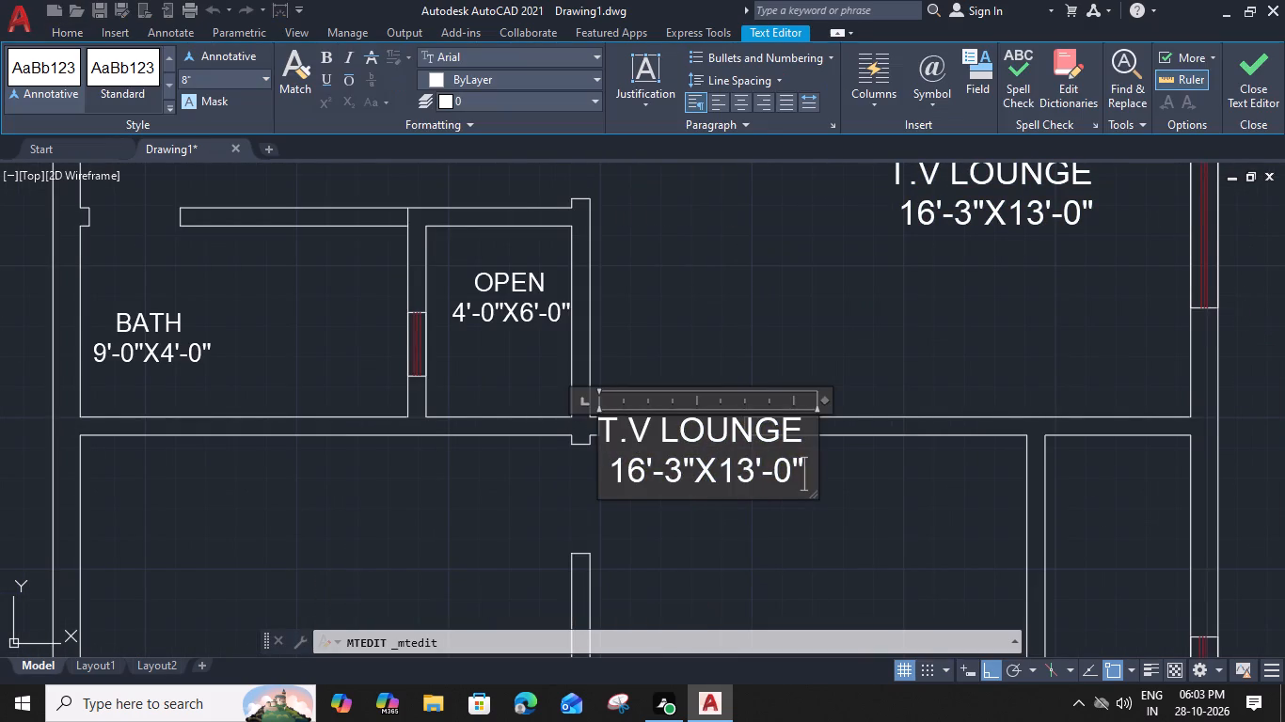
left_click_drag(792, 473, 587, 418)
type("GLASS")
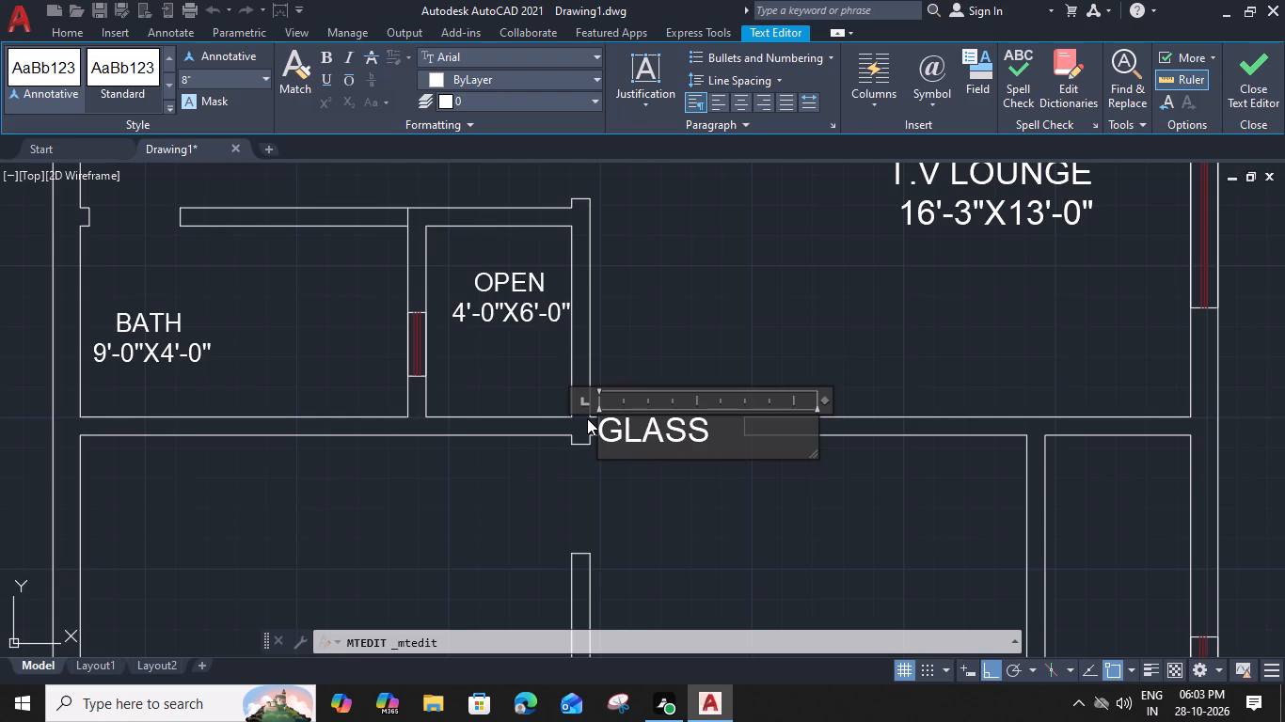
key("space")
key("d")
type("OO")
key("r")
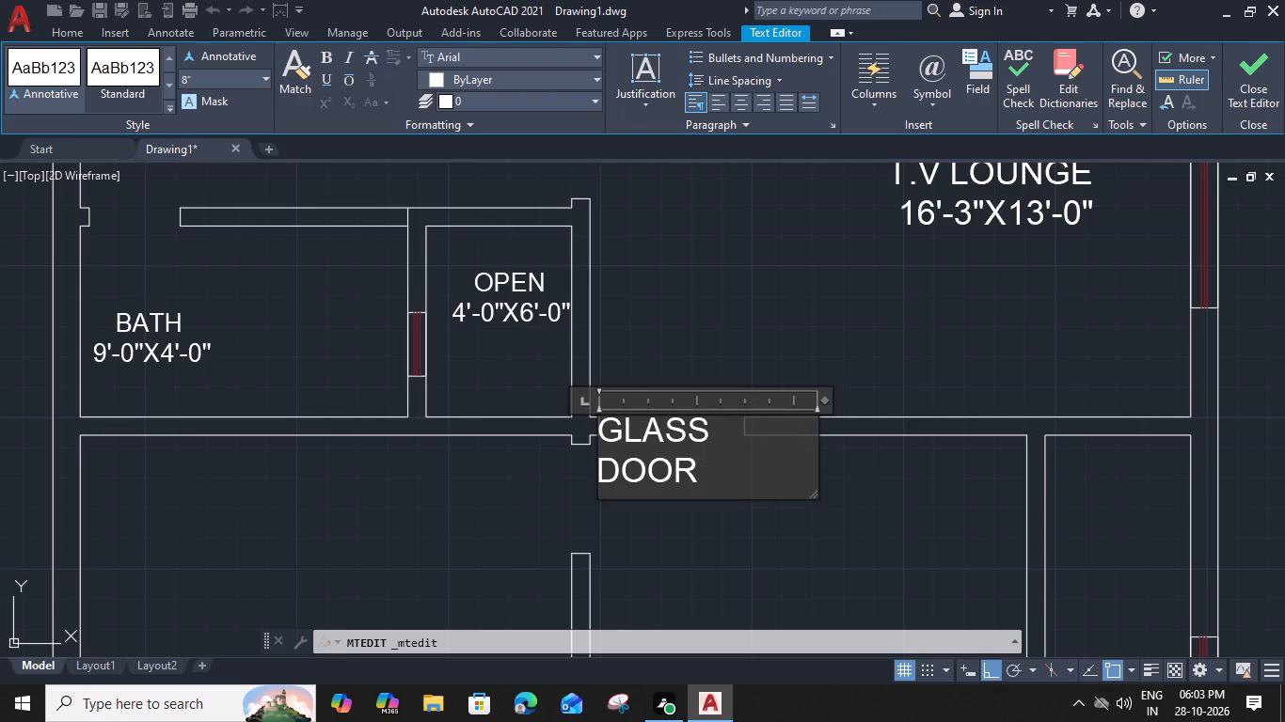
left_click_drag(822, 398, 835, 402)
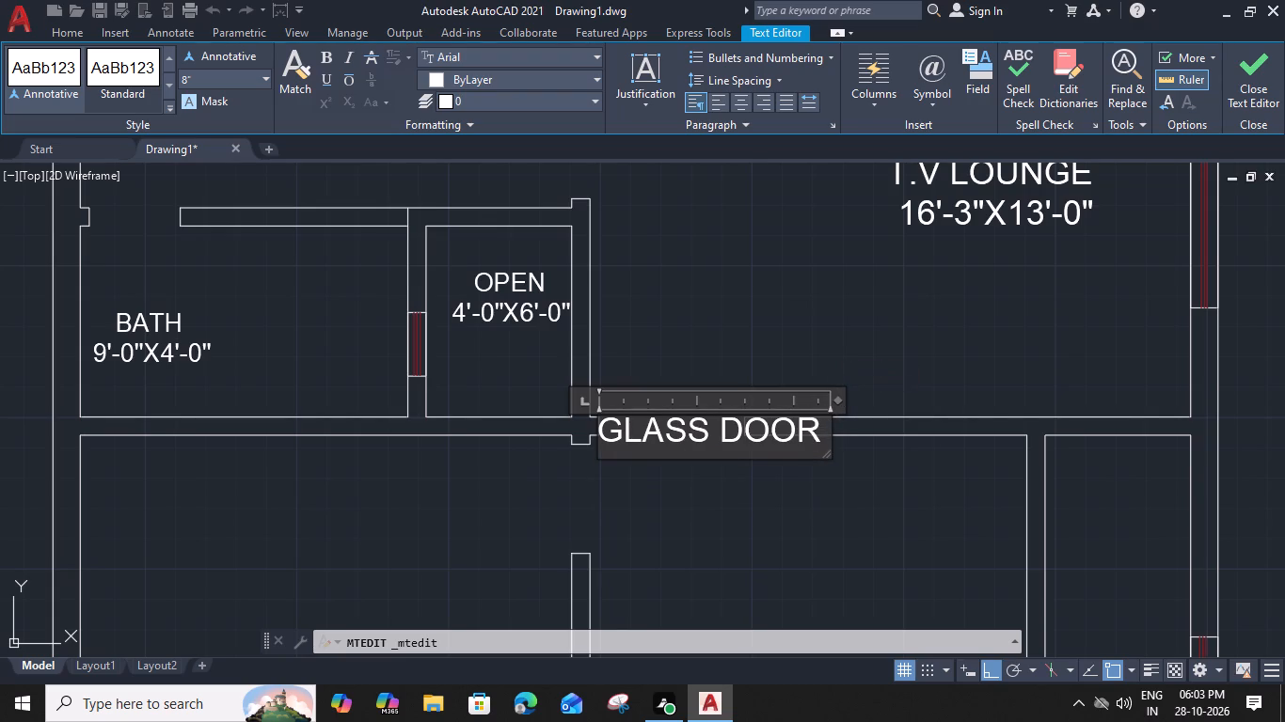
Set the GLASS DOOR label's text height to 5" and narrow its text box to fit the words.
left_click_drag(819, 423, 583, 428)
left_click(197, 81)
key("6")
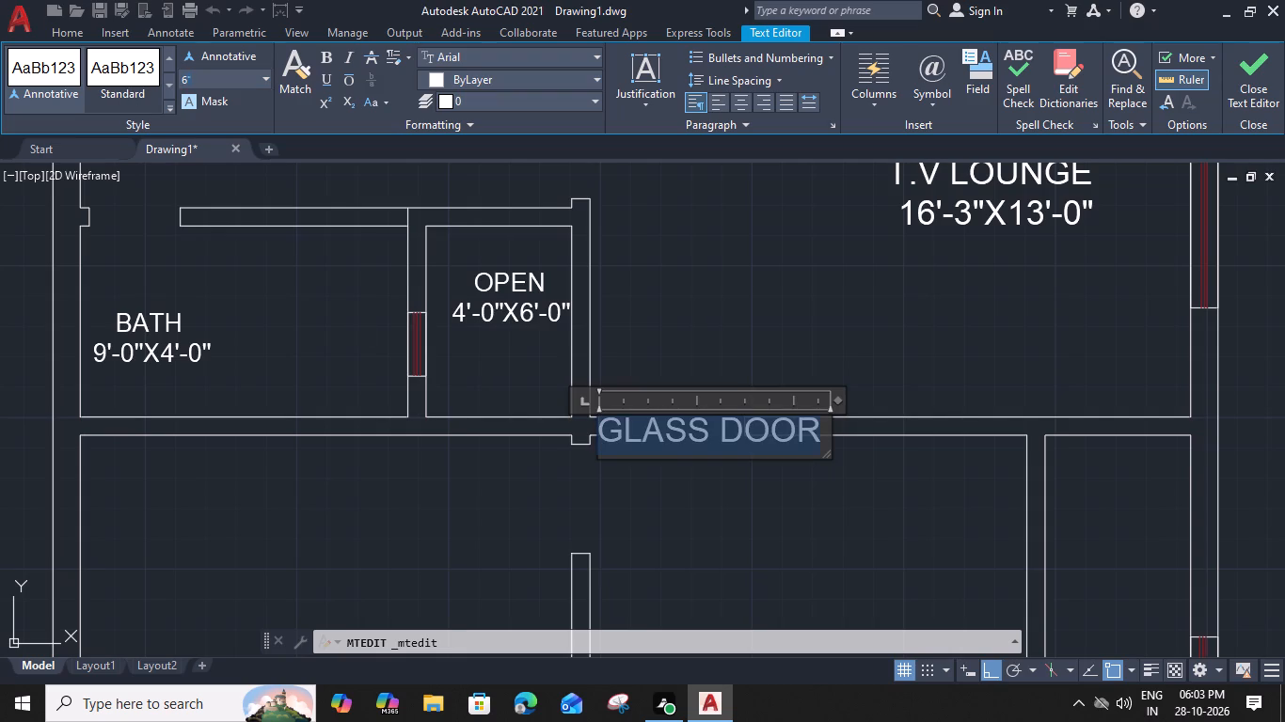
key("shift+quotedbl")
key("Return")
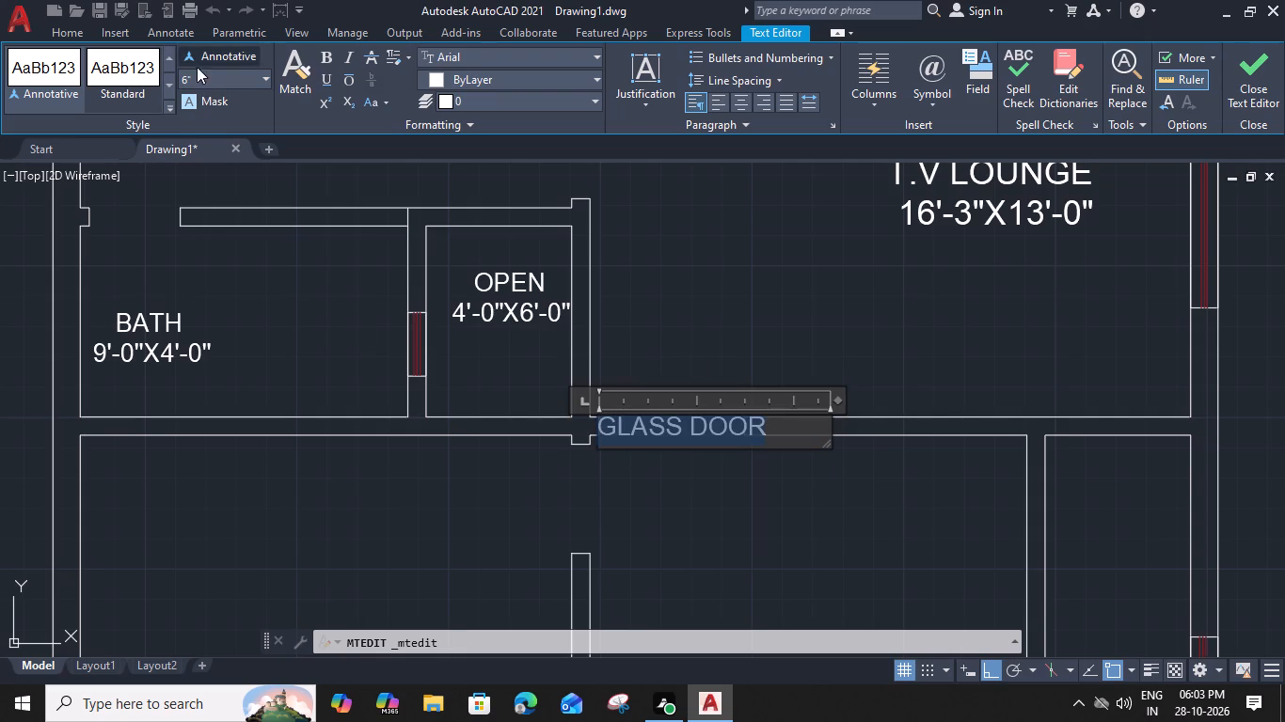
left_click(192, 73)
key("5")
key("shift+quotedbl")
key("Return")
left_click_drag(840, 400, 762, 401)
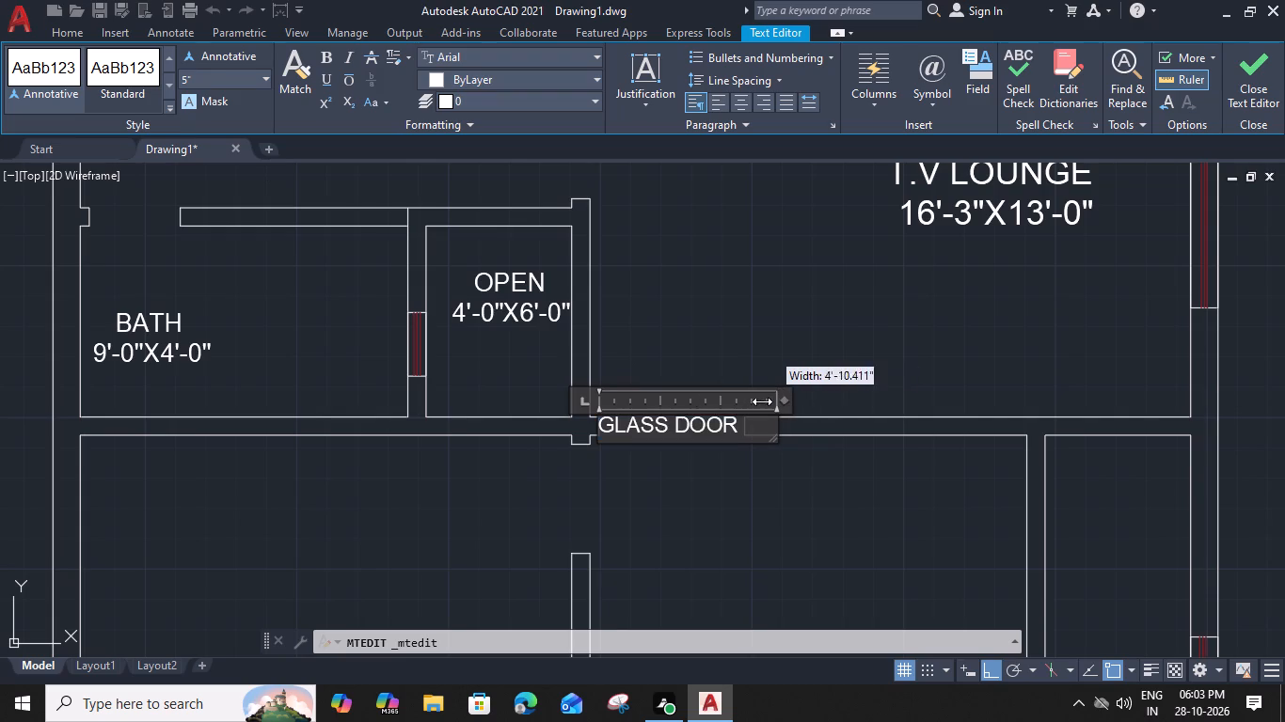
left_click_drag(762, 401, 752, 402)
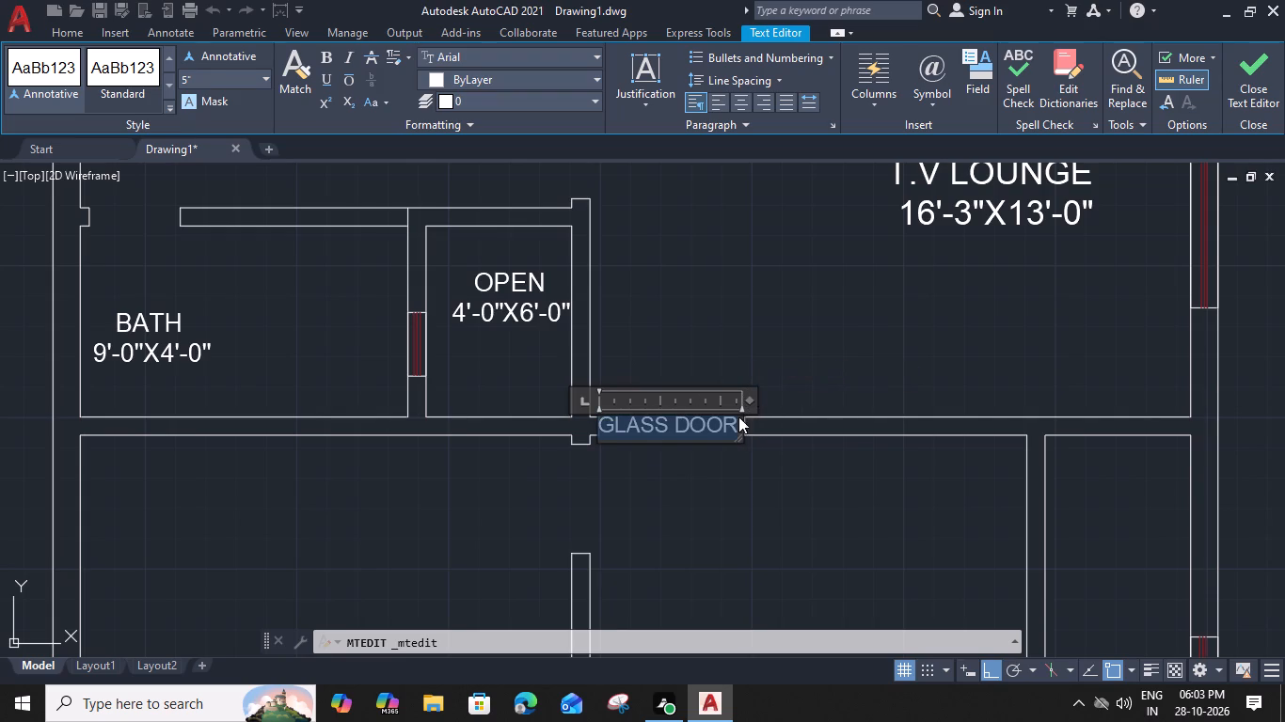
left_click(670, 494)
Move the GLASS DOOR label slightly east to centre it between the wall ends of the opening.
scroll(723, 432, "up", 3)
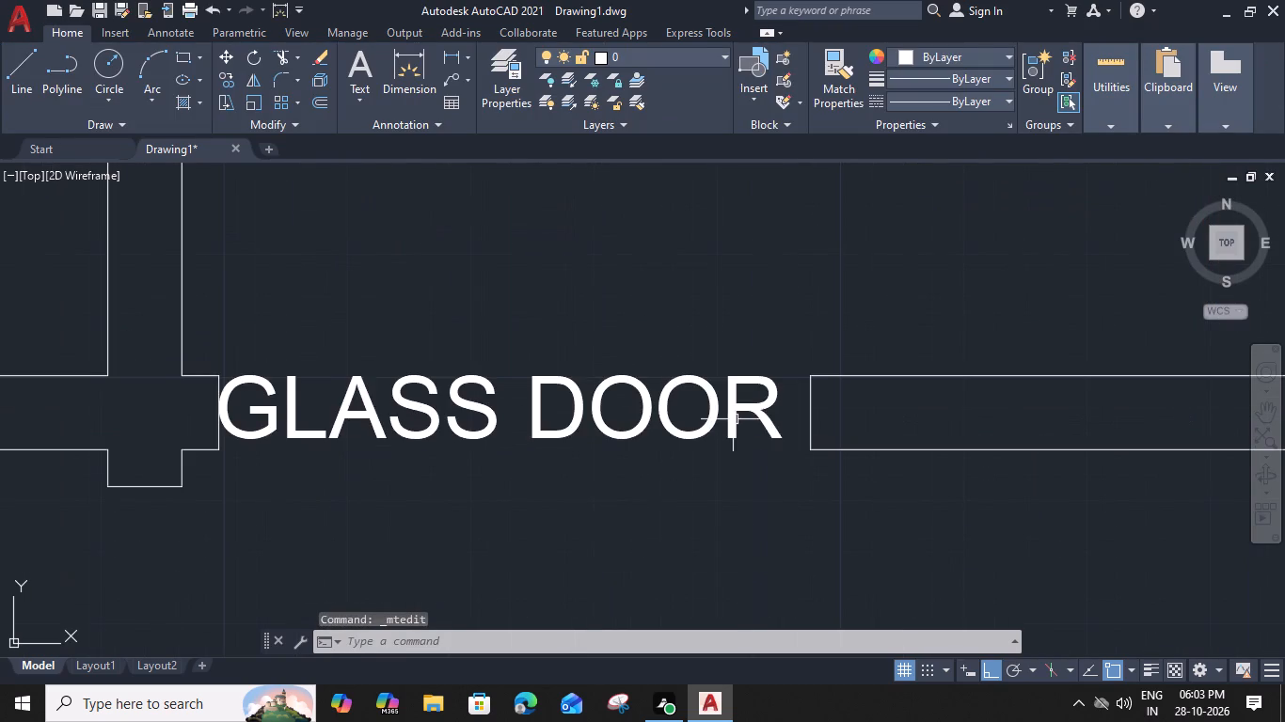
left_click(736, 416)
type("M")
key("space")
scroll(776, 449, "up", 1)
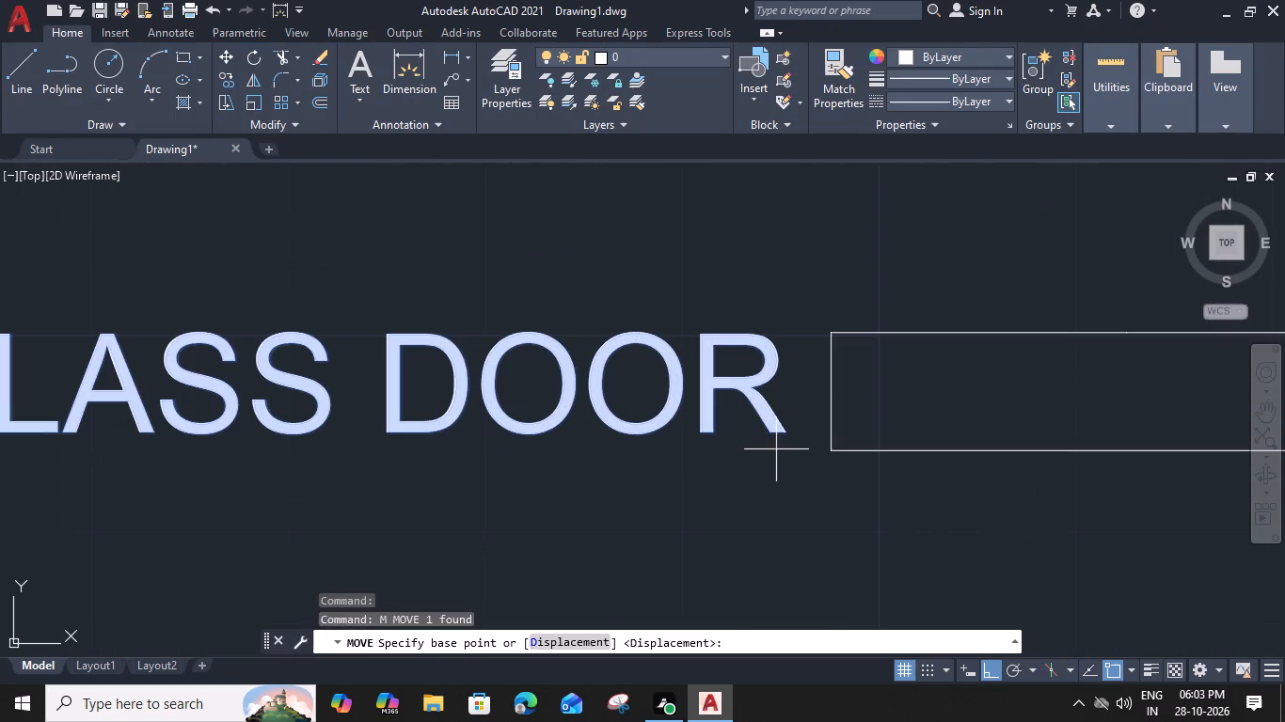
left_click(810, 439)
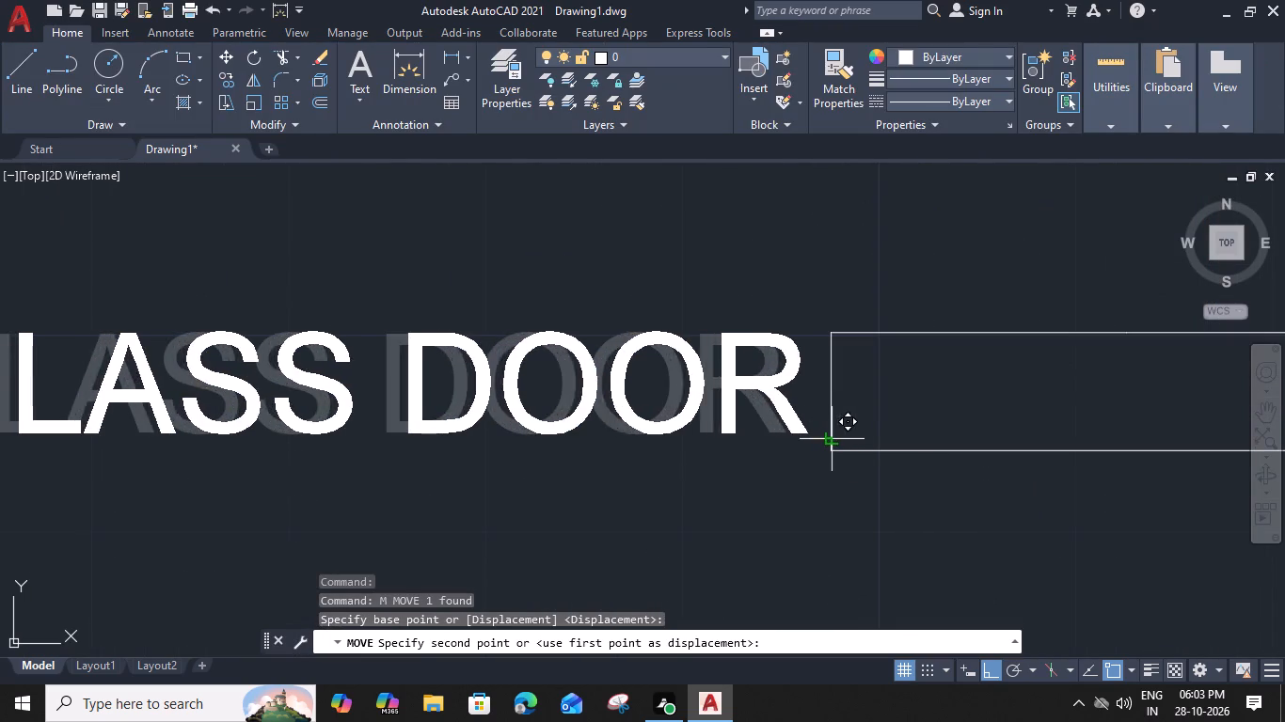
left_click(826, 439)
Copy the GLASS DOOR label straight south into the unlabelled room east of the DRAWING/ROOM.
scroll(805, 449, "down", 1)
scroll(680, 467, "down", 1)
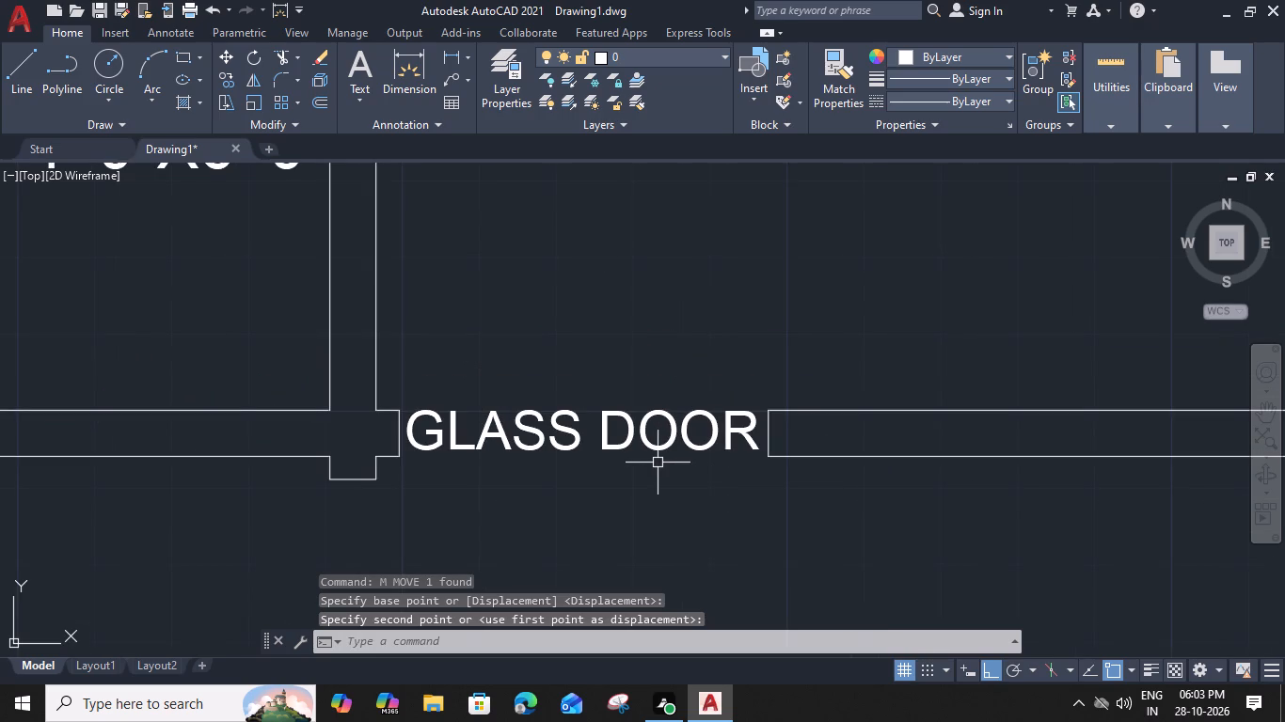
scroll(632, 468, "down", 1)
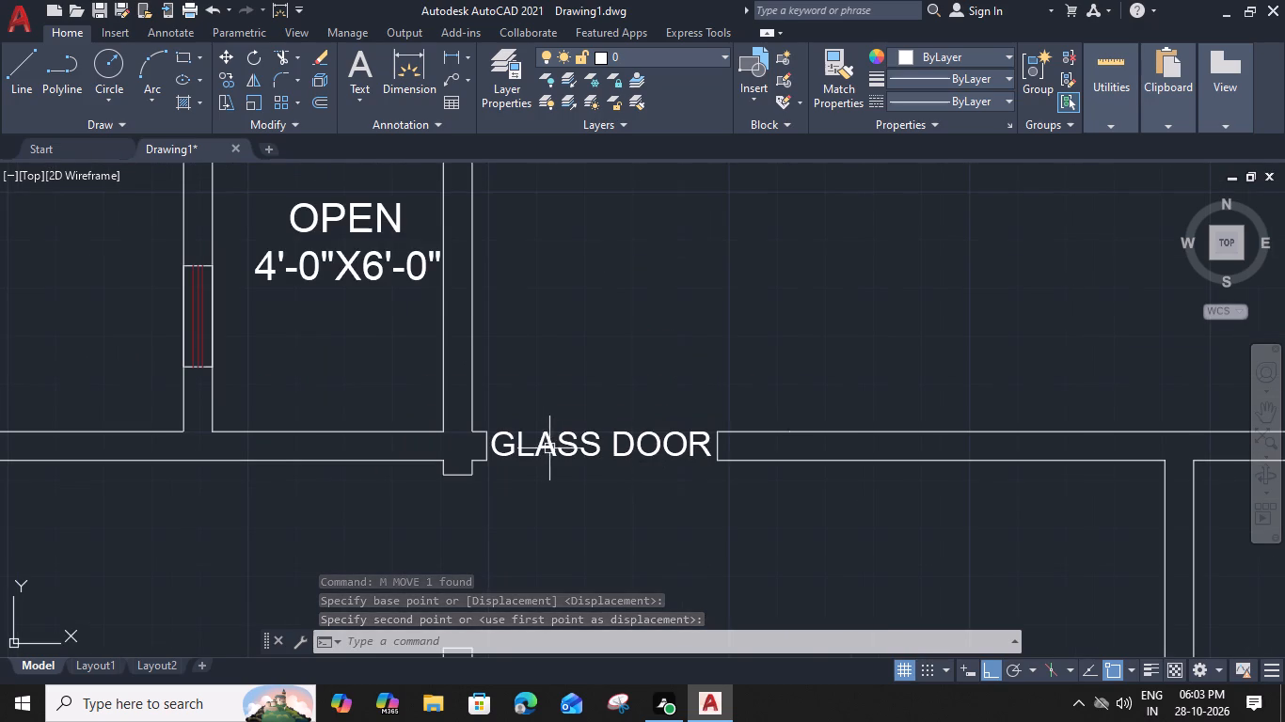
scroll(549, 448, "down", 1)
middle_click_drag(548, 297, 568, 345)
left_click(545, 492)
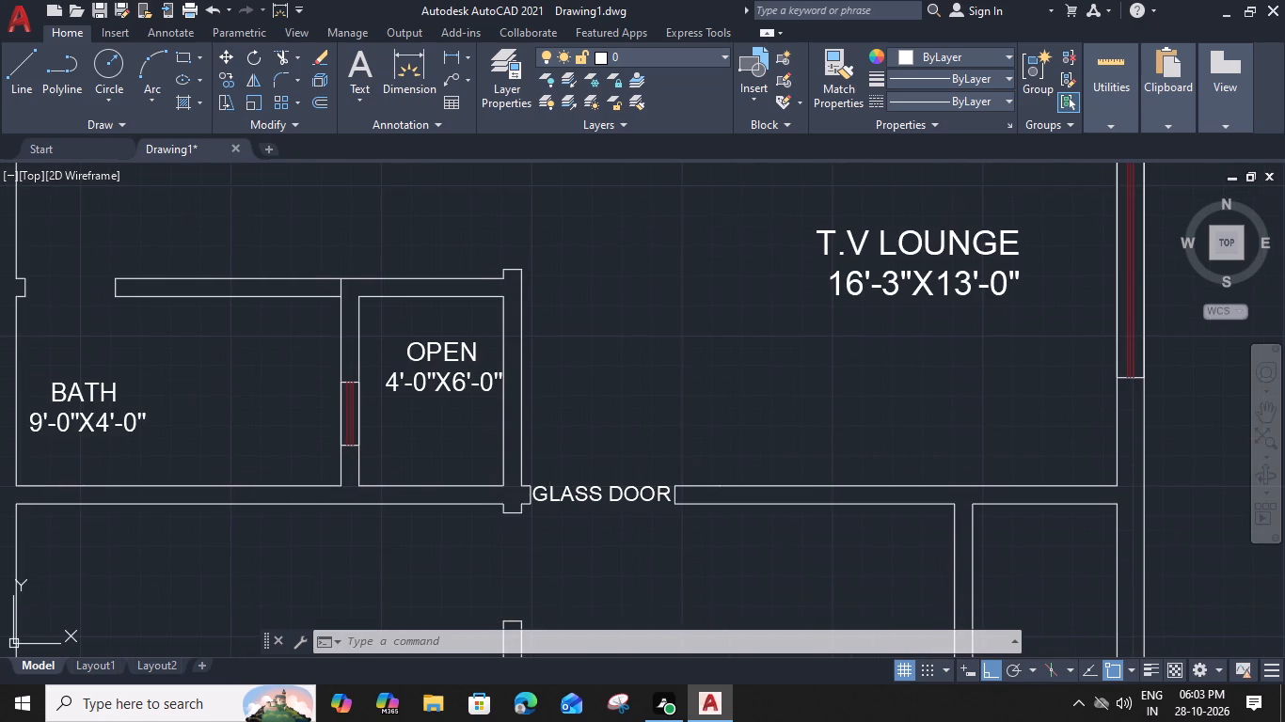
type("CO")
key("space")
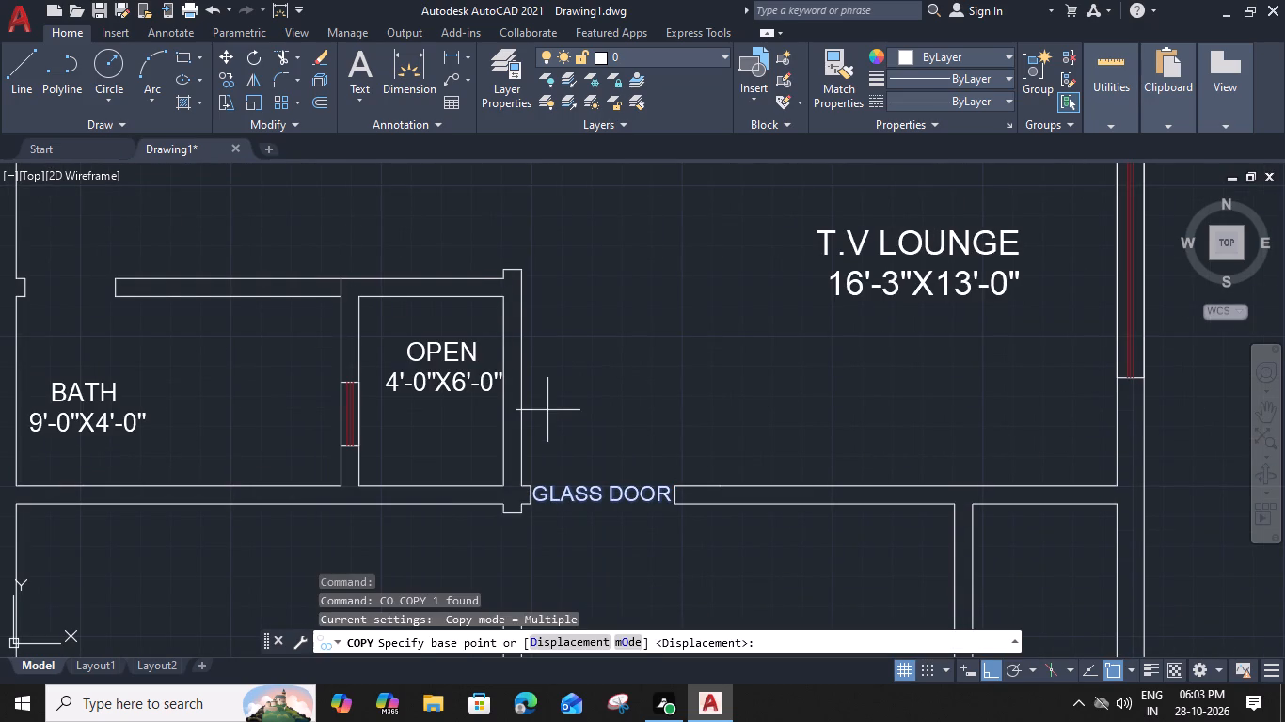
left_click(529, 510)
middle_click_drag(536, 538, 563, 247)
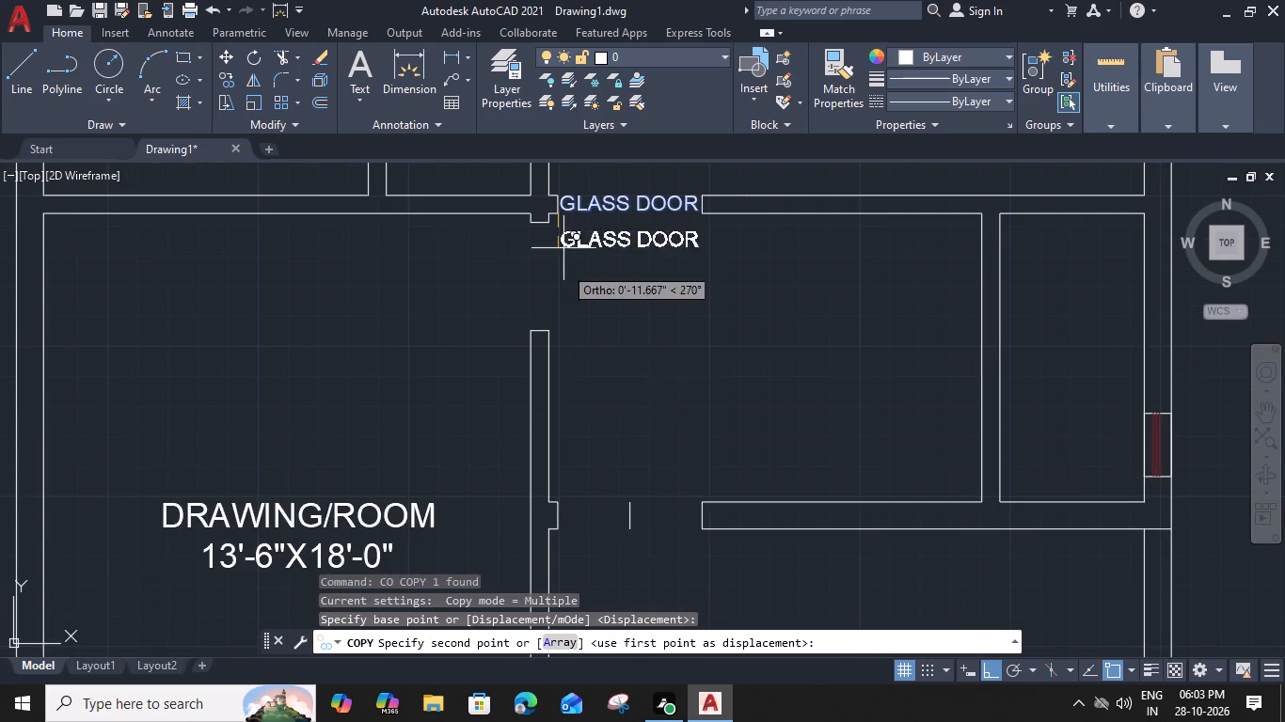
left_click(575, 405)
key("Escape")
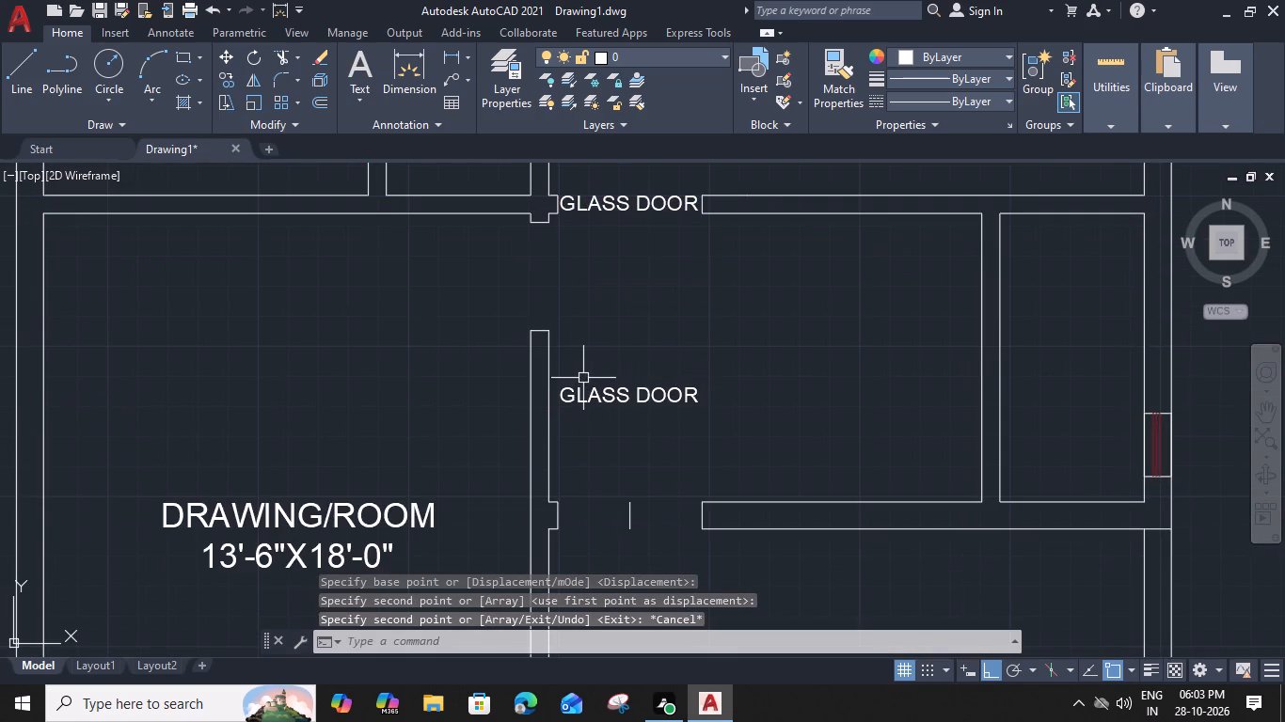
Set the copied GLASS DOOR label's text height to 6" and widen its text box to about 5'-0".
double_click(580, 391)
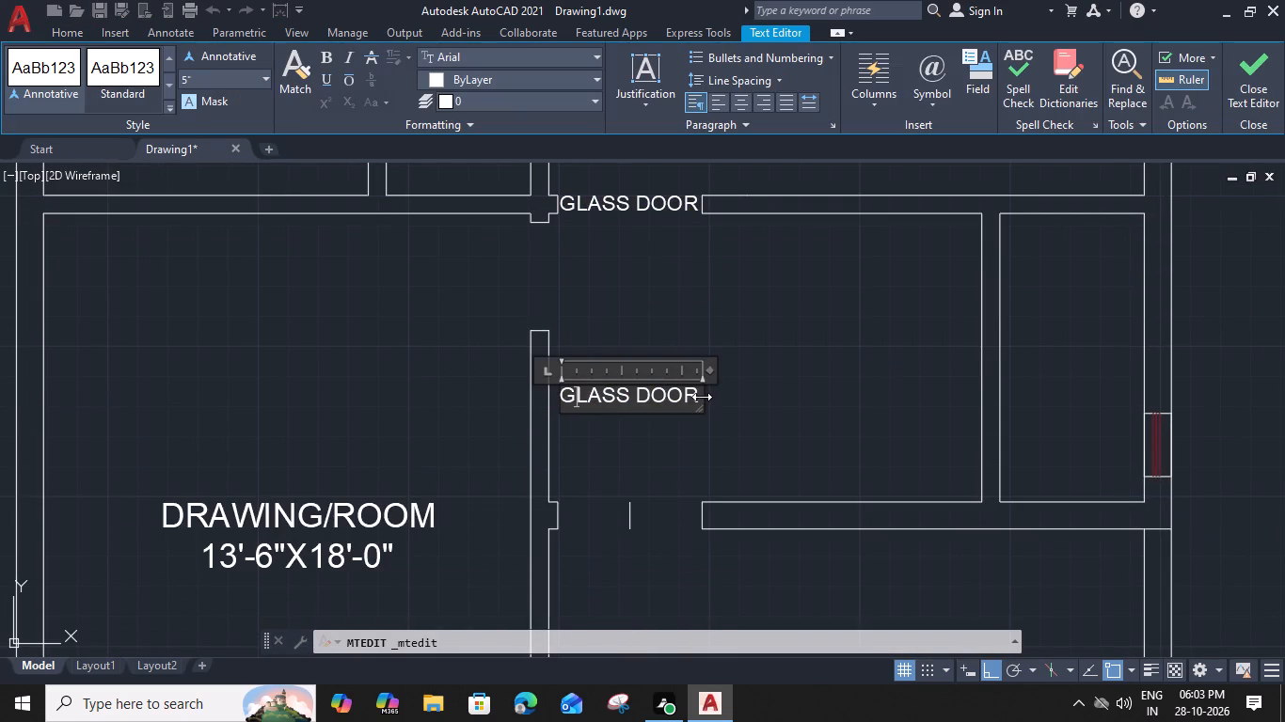
left_click_drag(694, 397, 530, 373)
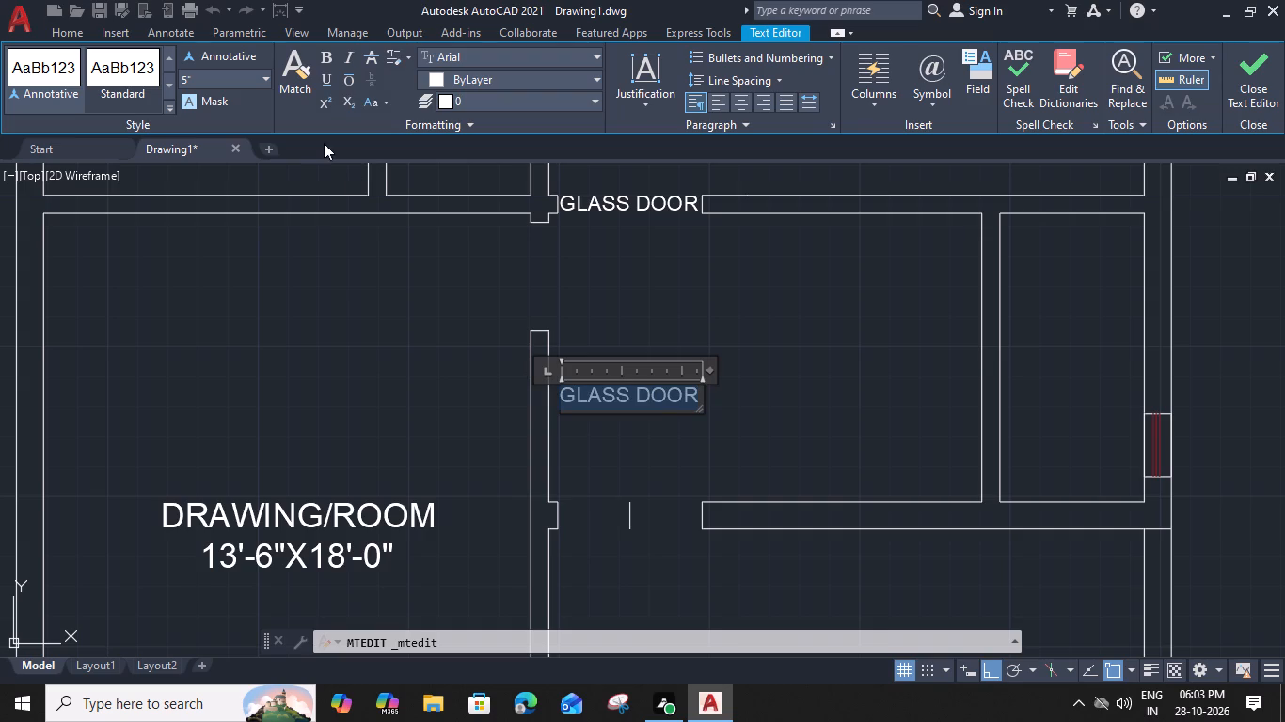
left_click(198, 80)
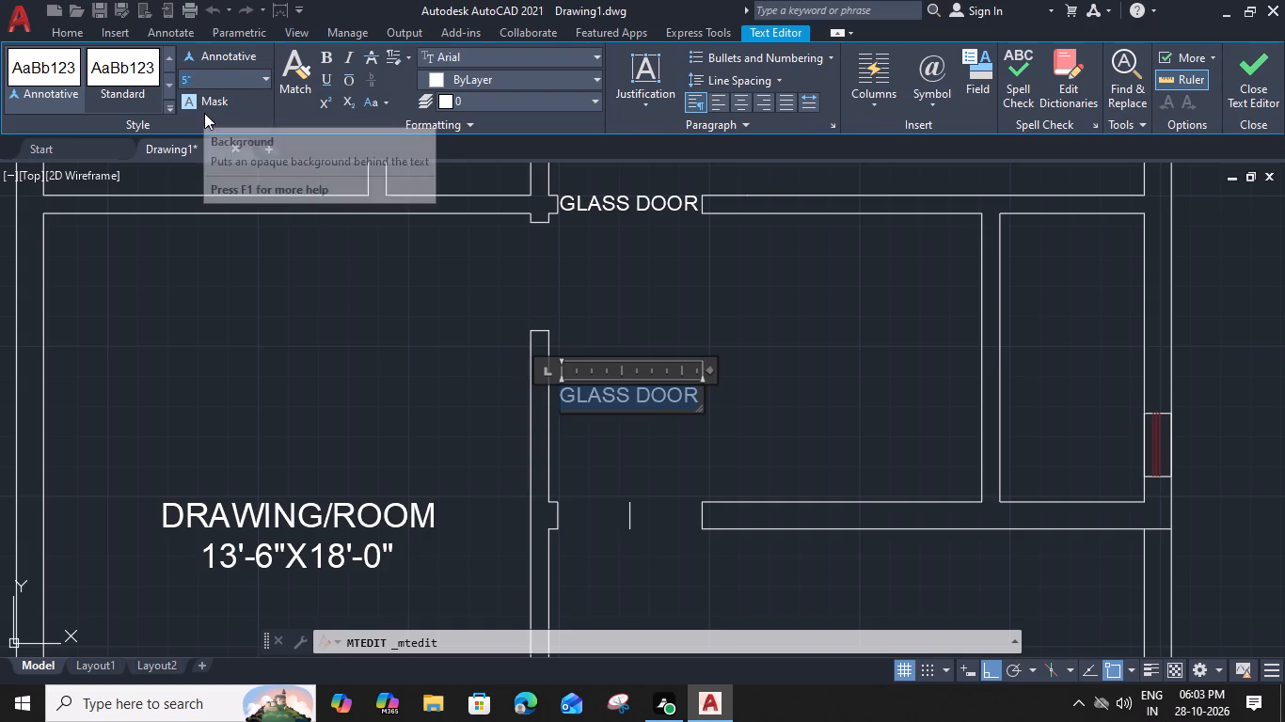
key("6")
key("shift+quotedbl")
key("Return")
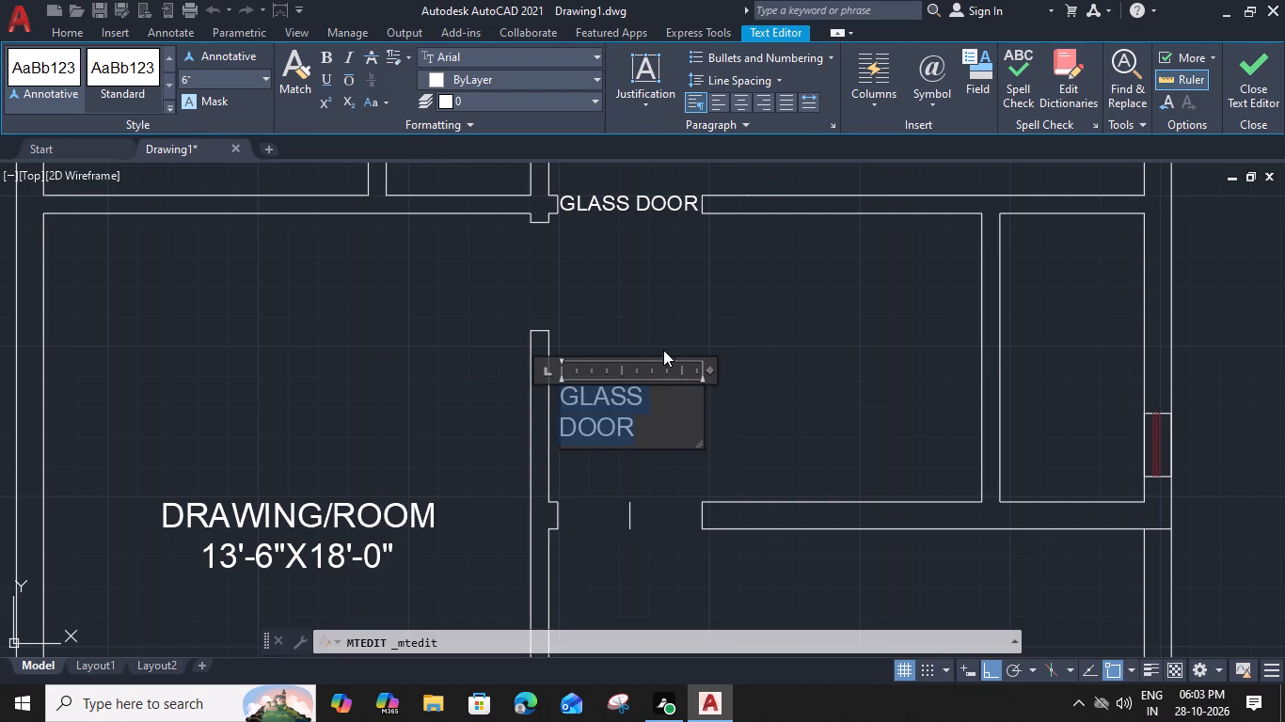
left_click_drag(709, 371, 749, 371)
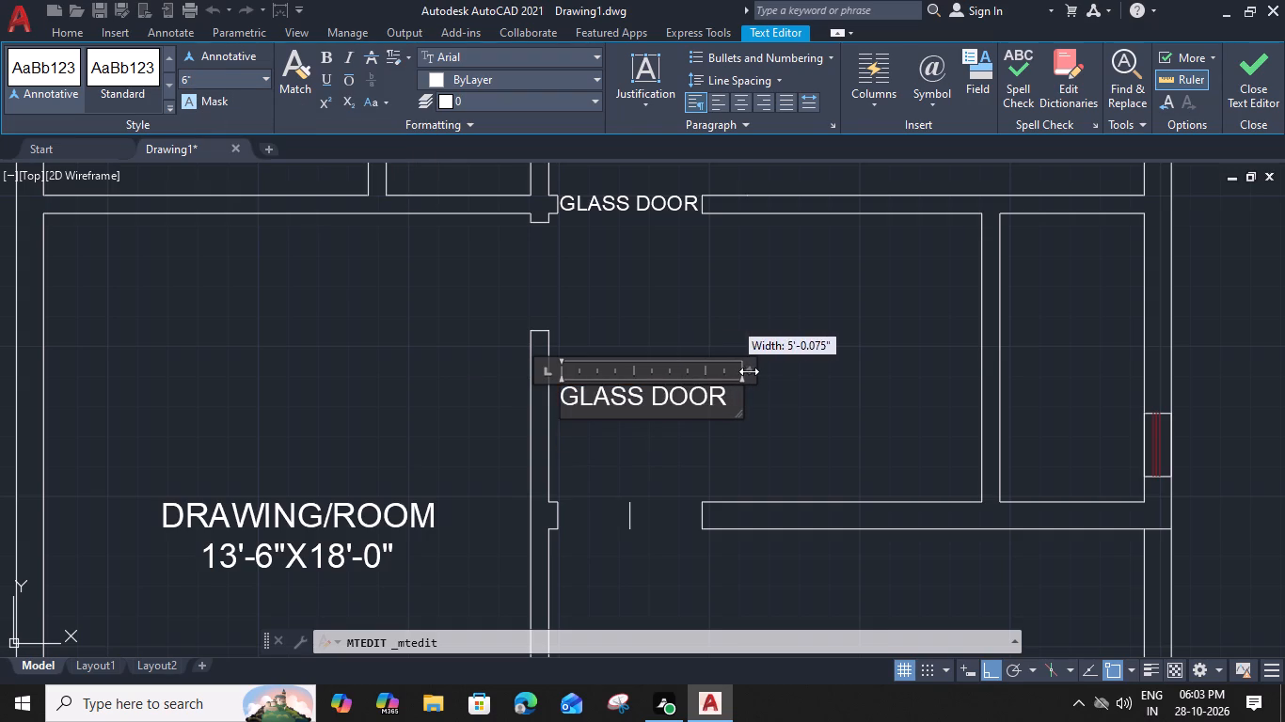
left_click_drag(749, 371, 747, 371)
Replace the copied label's text with ST-LOBBY and the size 16'-3"X8'-0" below it, and narrow the text box to fit.
left_click_drag(727, 393, 523, 395)
key("s")
key("t")
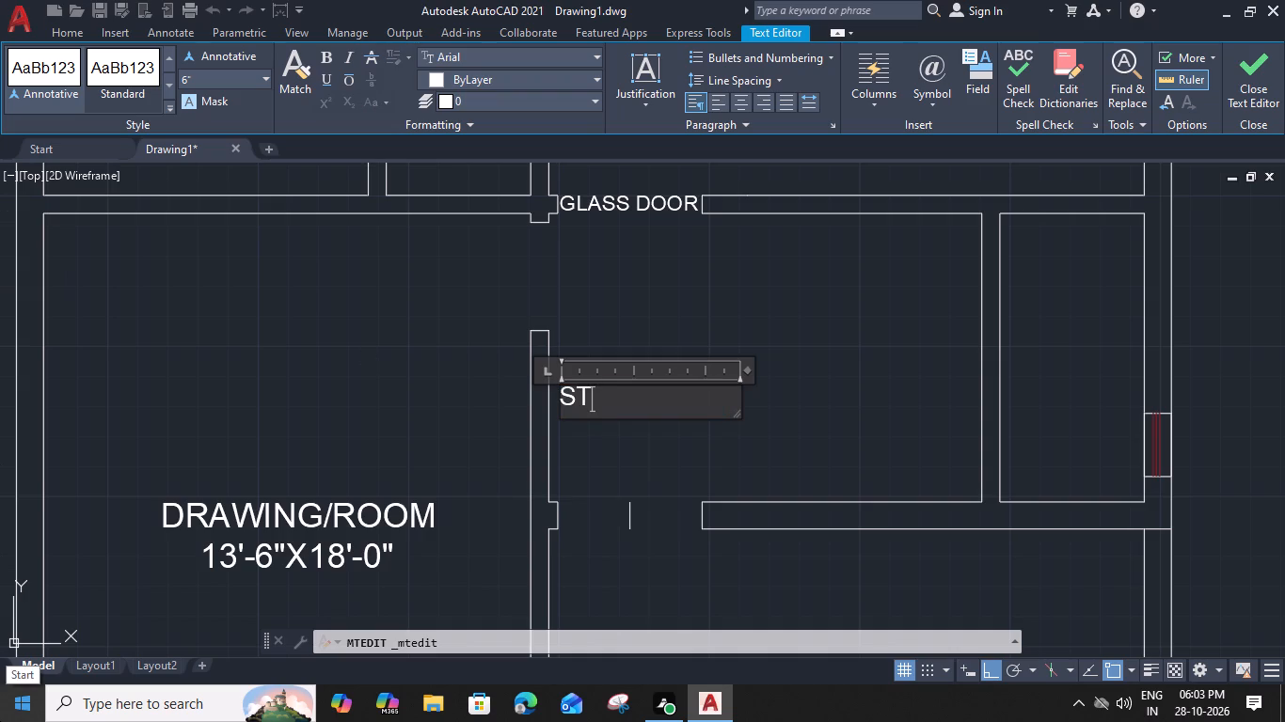
type("-LO")
type("BBY")
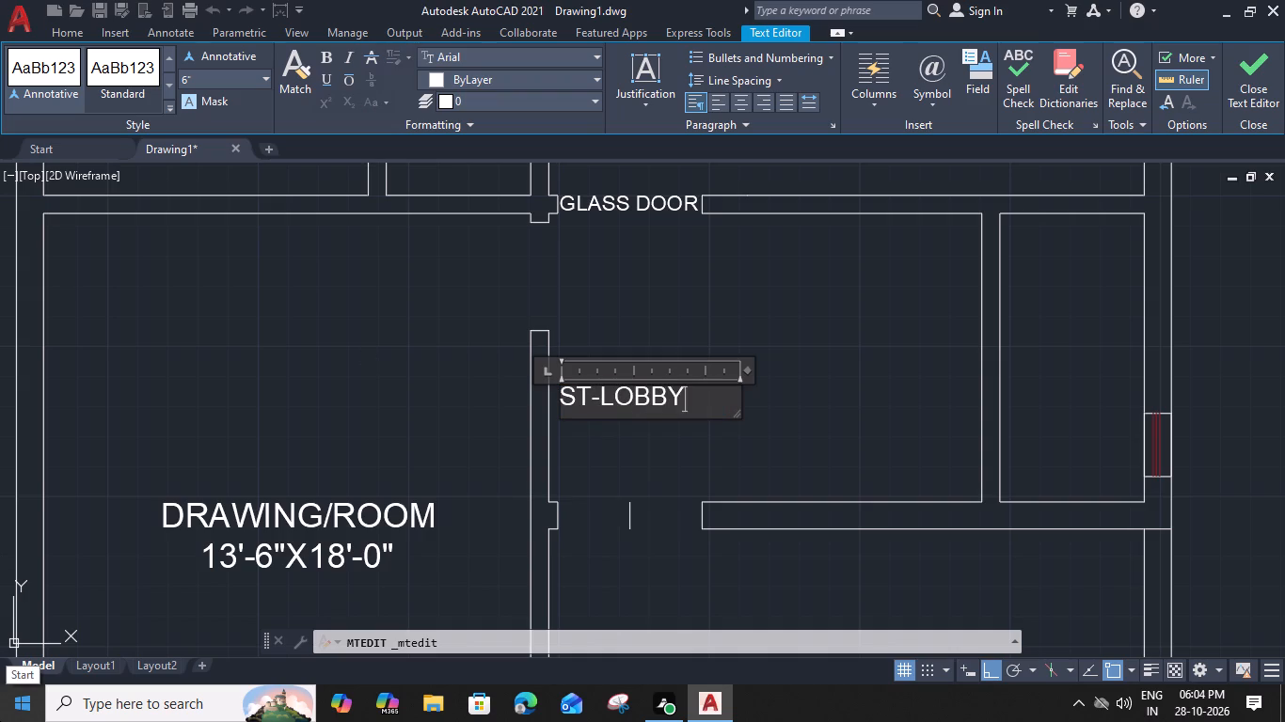
key("Return")
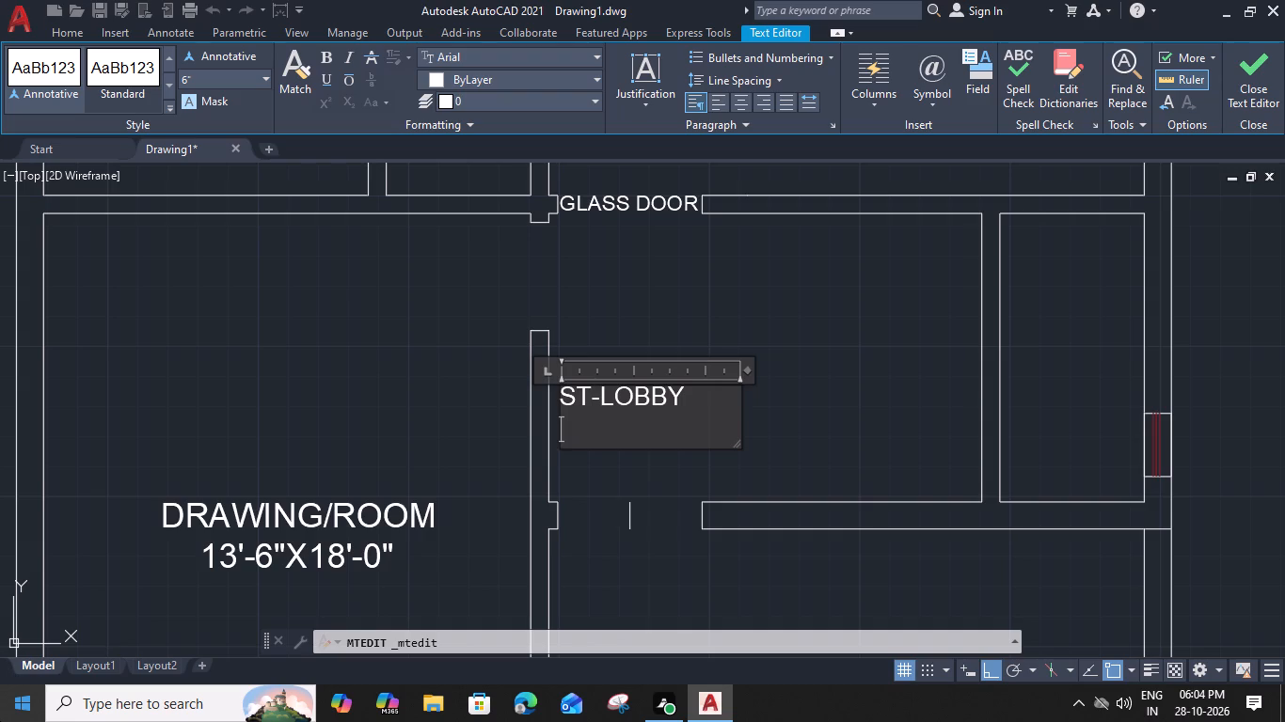
type("16")
type("'-3\"")
key("x")
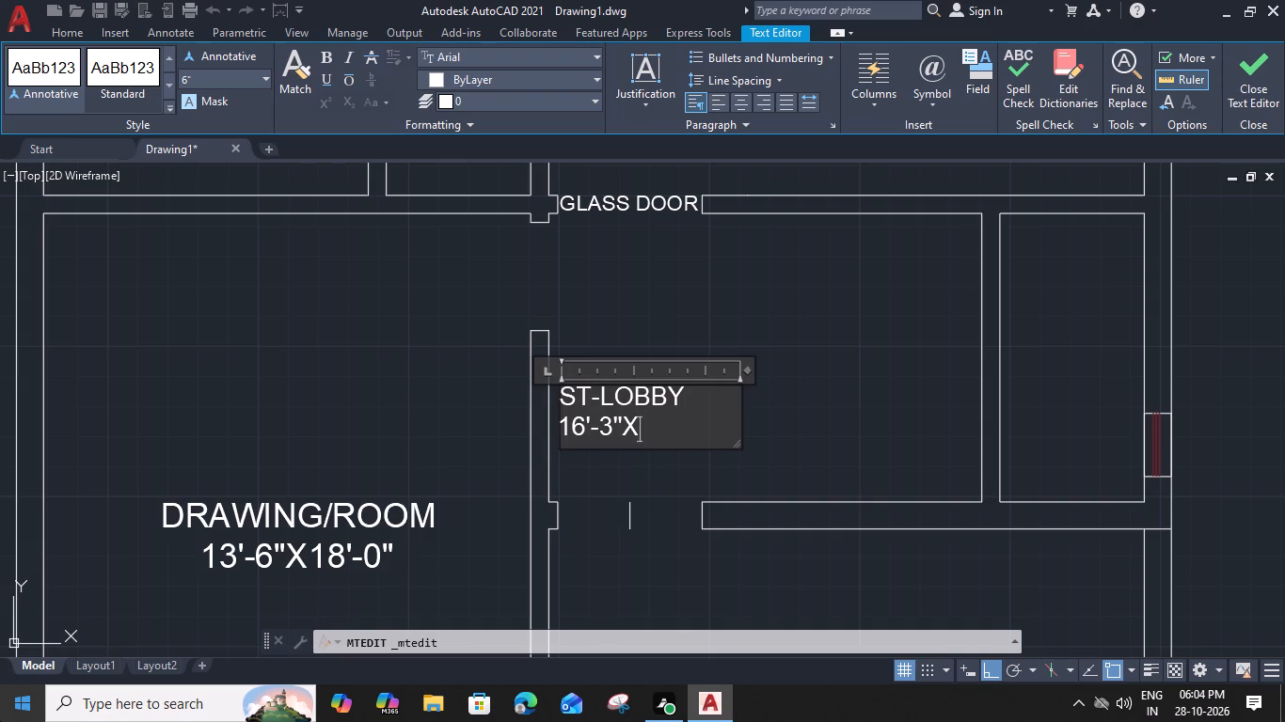
type("8'-0")
key("shift+quotedbl")
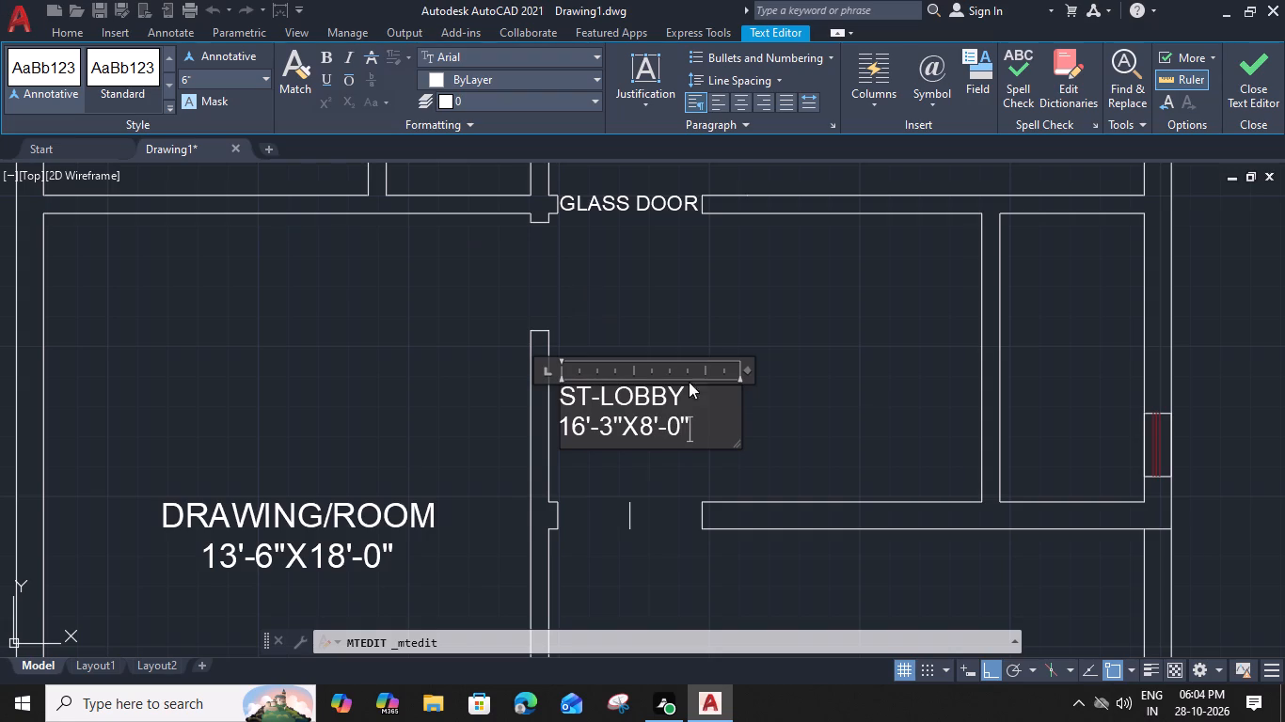
left_click_drag(748, 370, 700, 381)
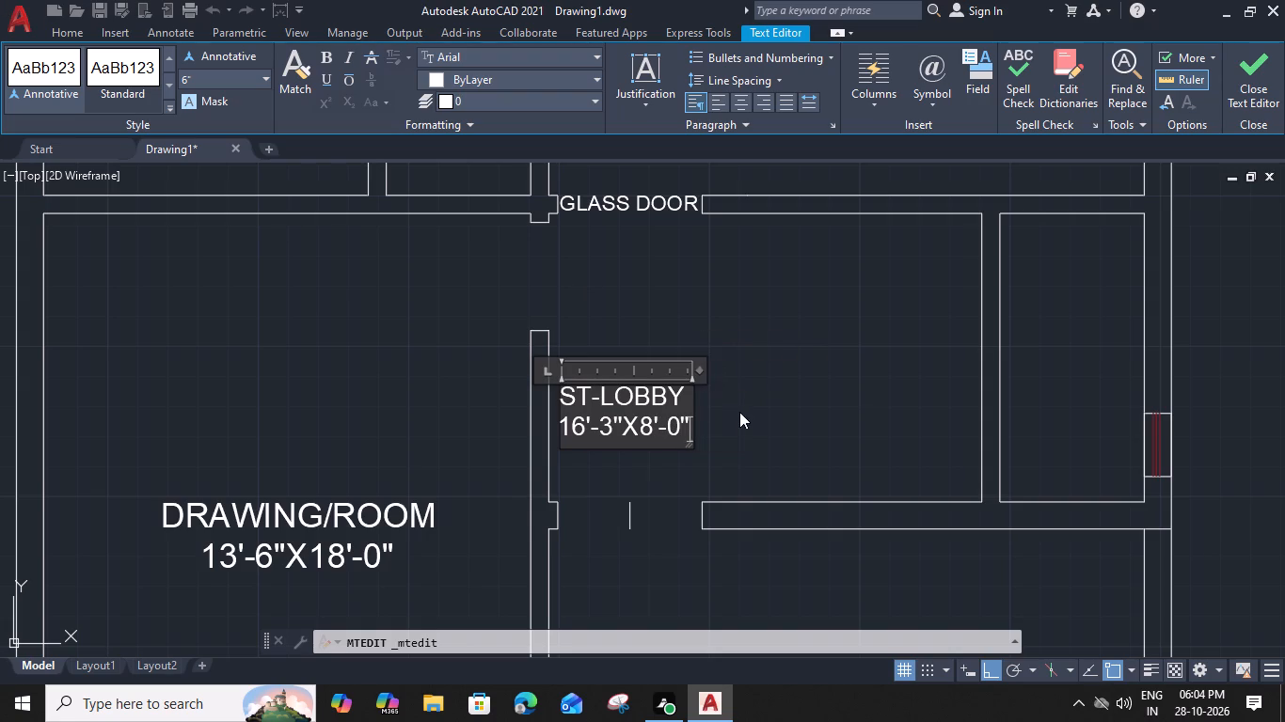
left_click(741, 414)
Copy the ST-LOBBY label straight north into the passage between the bedrooms and the KITCHEN.
scroll(702, 352, "down", 1)
middle_click_drag(693, 341, 706, 375)
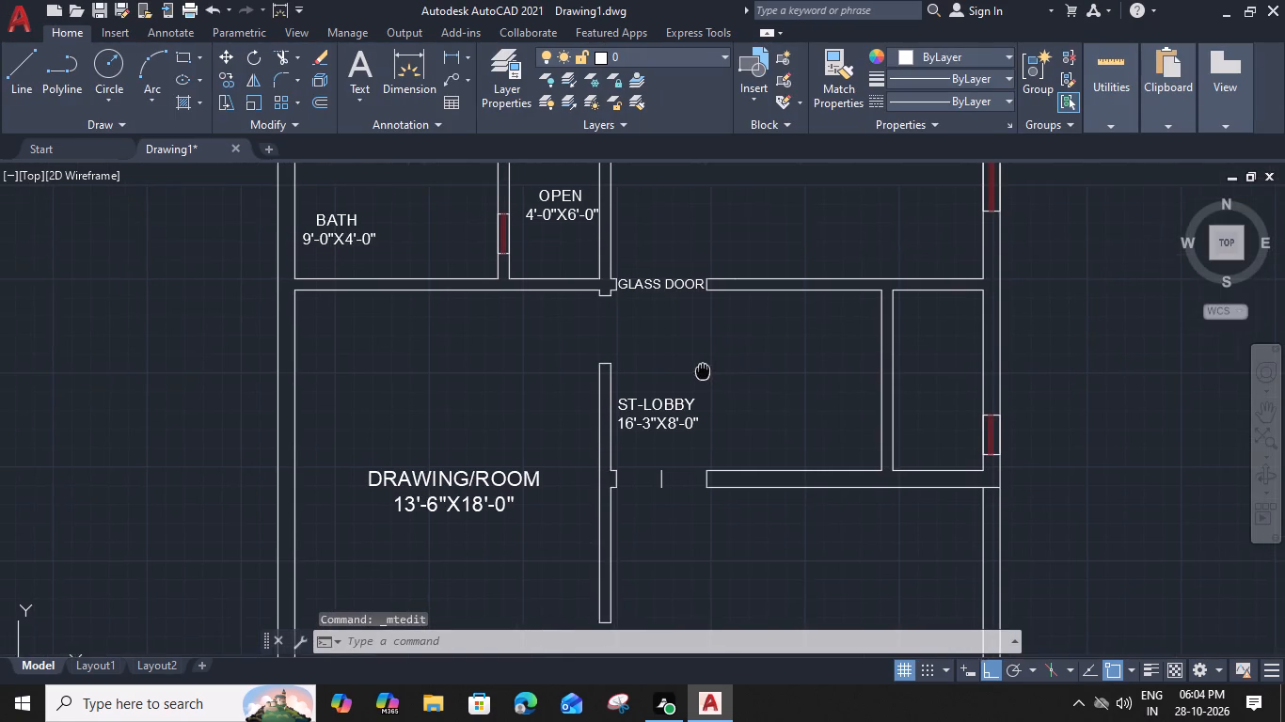
middle_click_drag(706, 375, 706, 377)
left_click(655, 415)
key("c")
type("O")
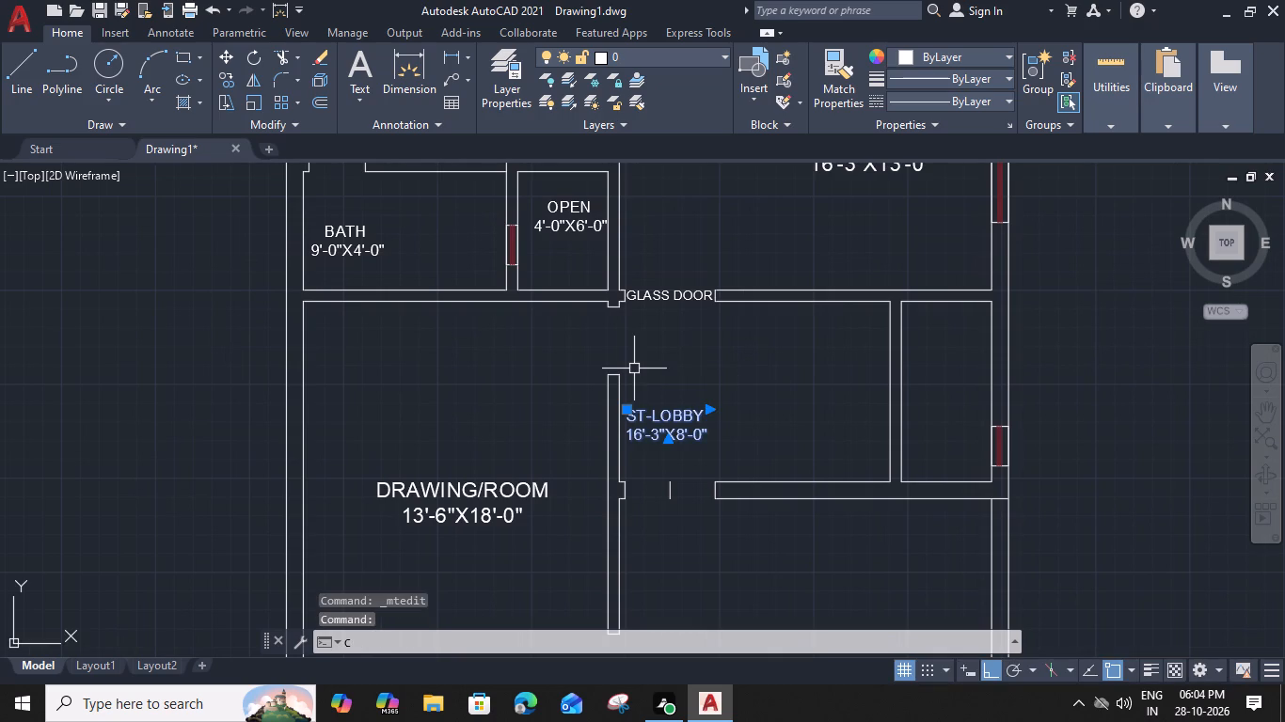
key("space")
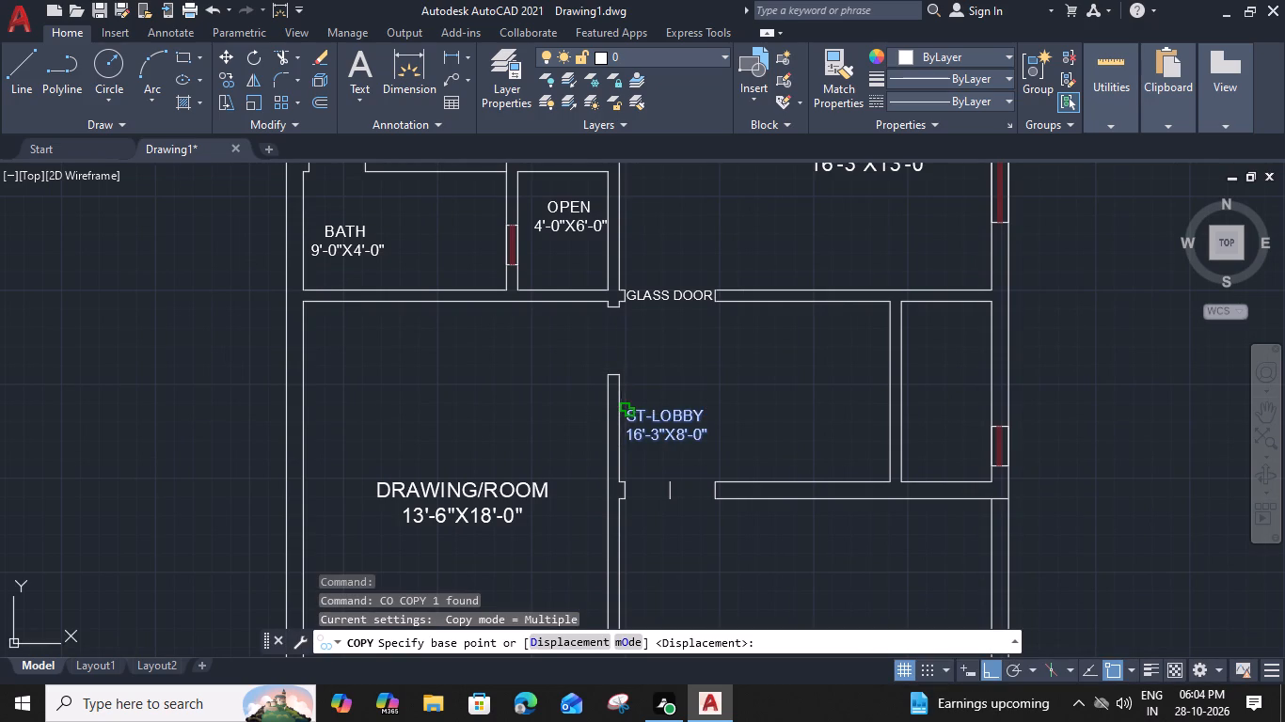
left_click(620, 413)
scroll(602, 279, "down", 1)
middle_click_drag(602, 255, 594, 445)
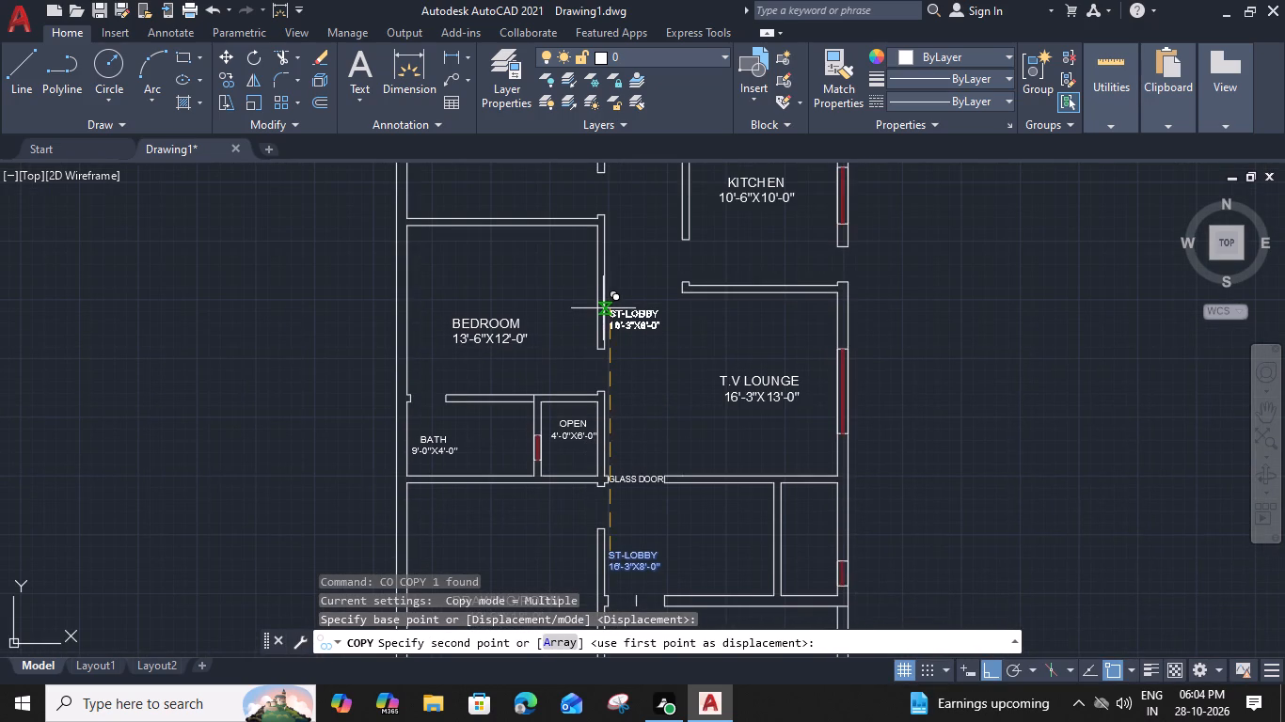
middle_click_drag(611, 245, 610, 330)
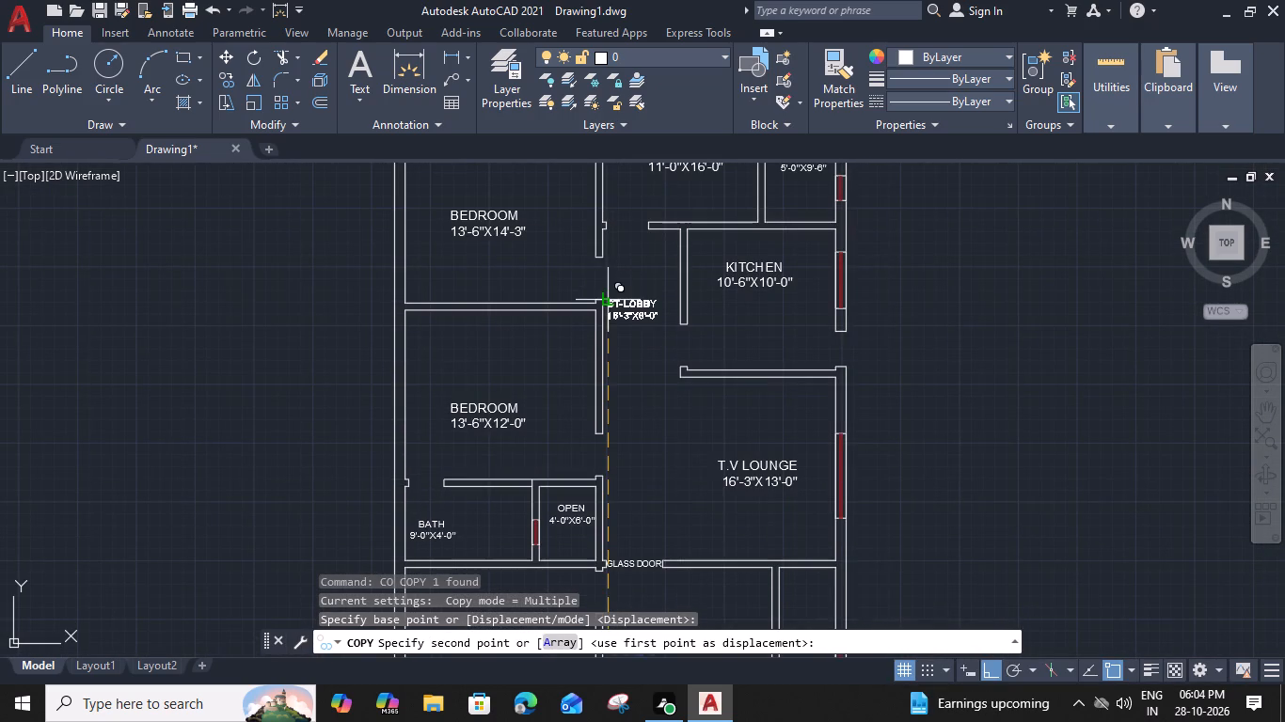
left_click(611, 290)
key("Escape")
Remove the ST- prefix from the copied label so its first line reads LOBBY, with no leading spaces.
left_click(647, 302)
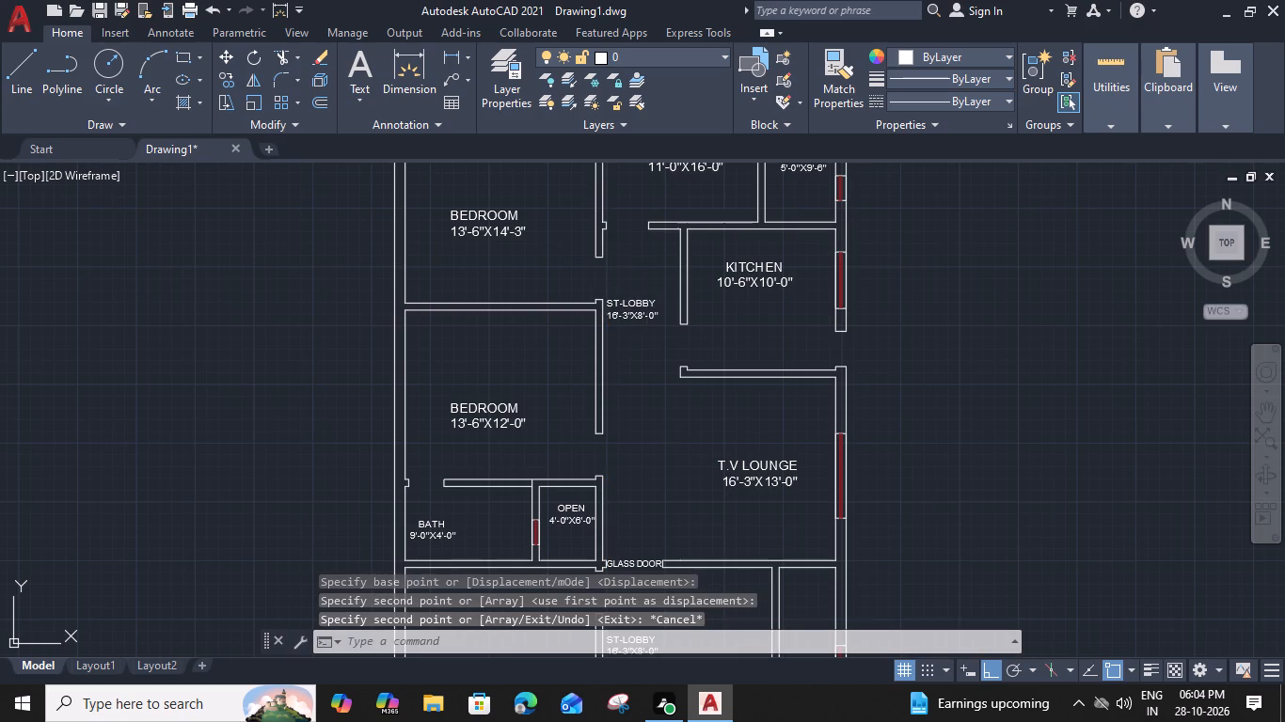
scroll(635, 301, "up", 2)
double_click(635, 306)
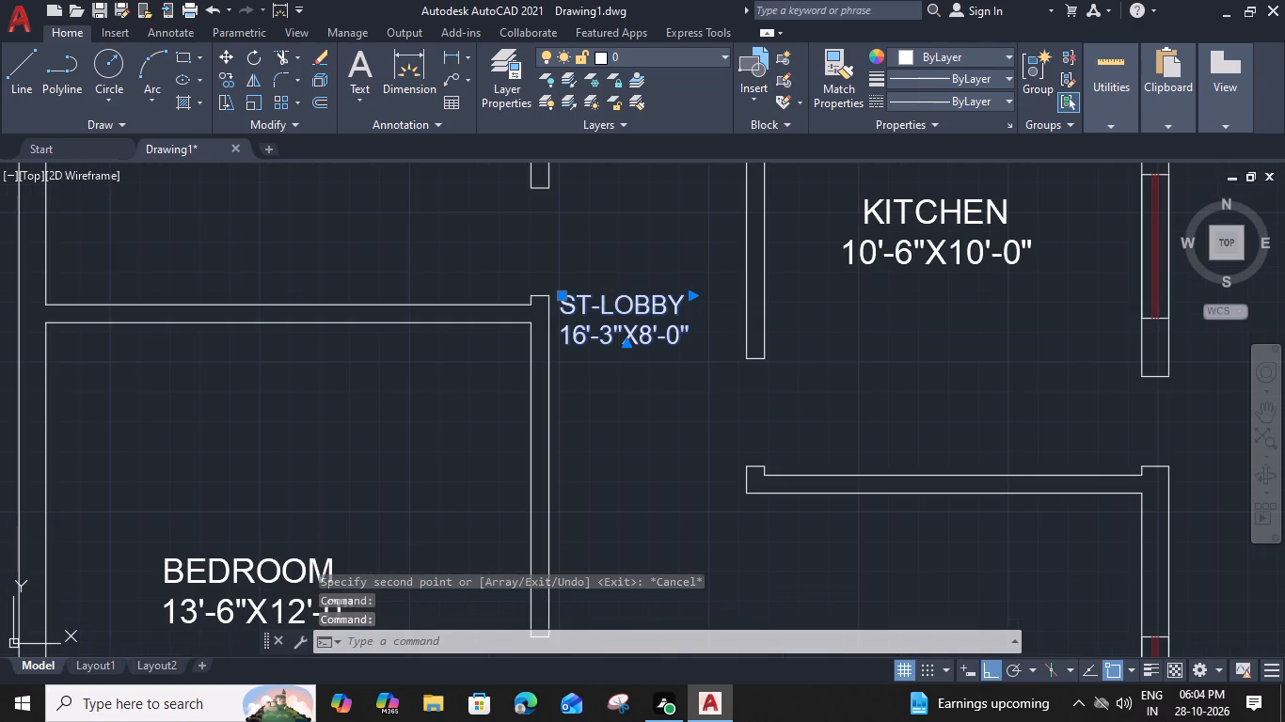
left_click_drag(595, 311, 551, 309)
key("Delete")
left_click(566, 302)
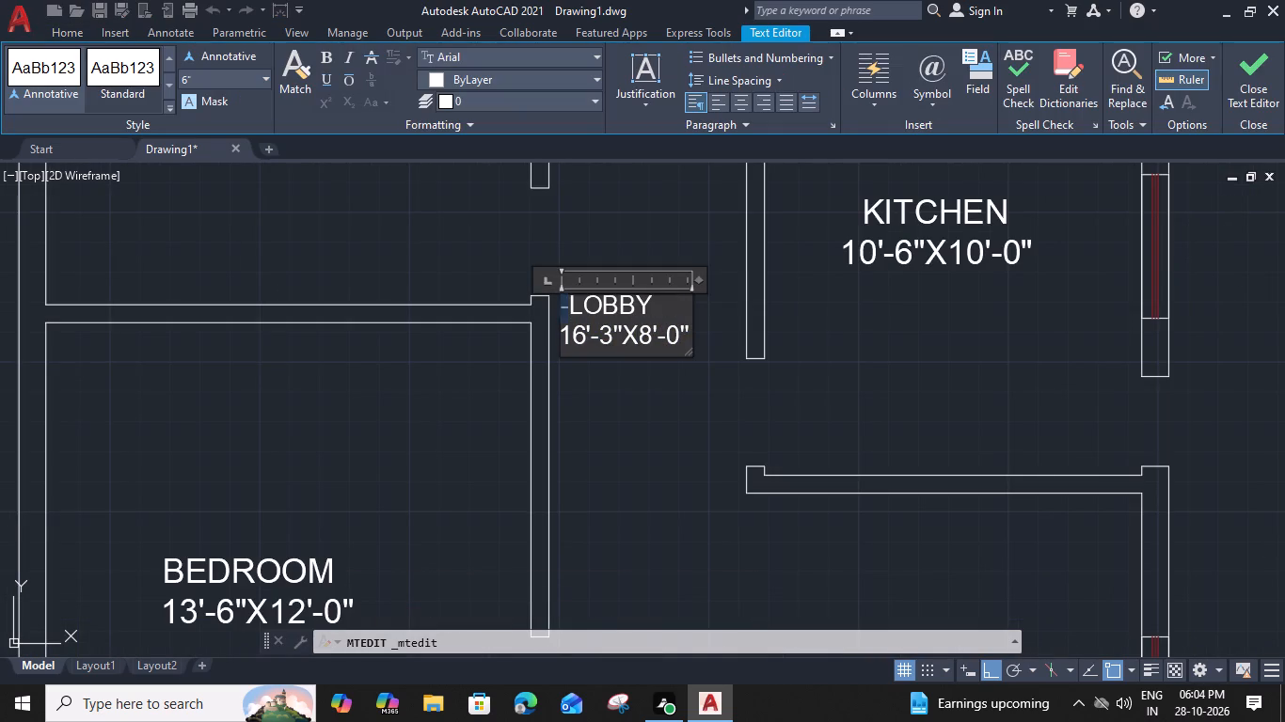
key("Delete")
key("space")
key("space")
key("space")
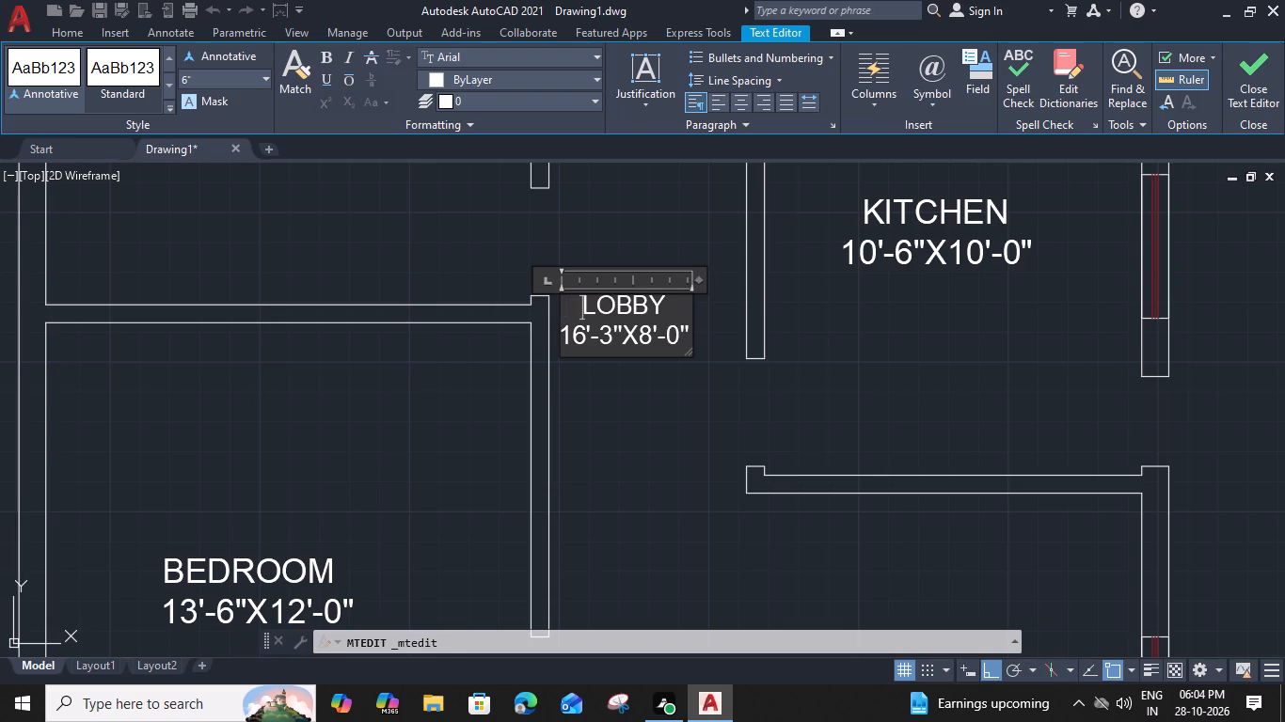
scroll(585, 362, "up", 2)
scroll(587, 328, "down", 1)
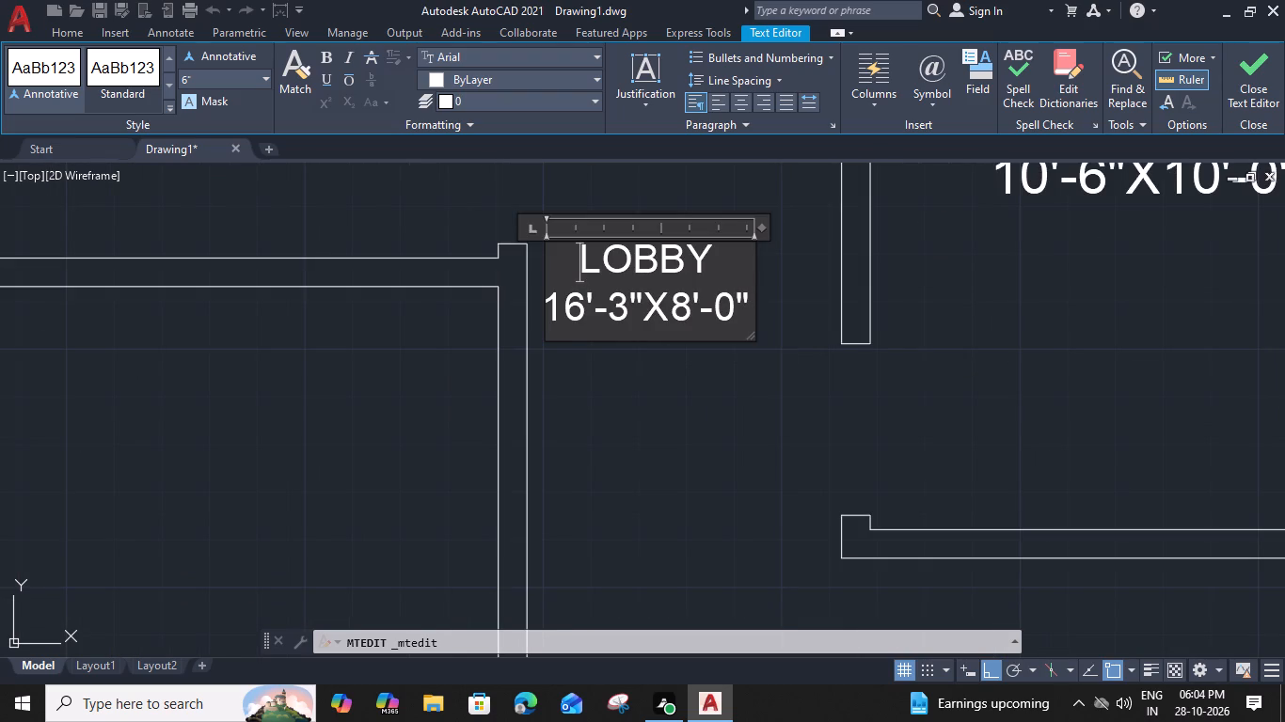
key("Delete")
key("Delete")
key("Delete")
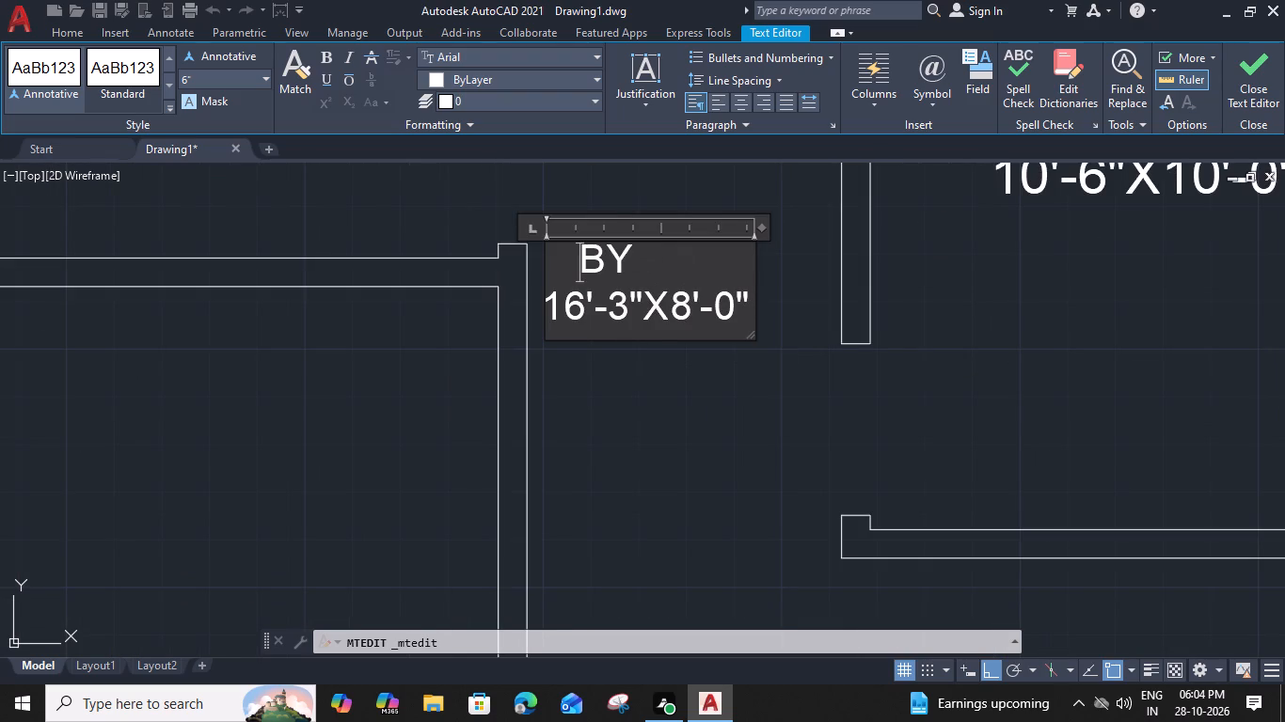
key("ctrl+z")
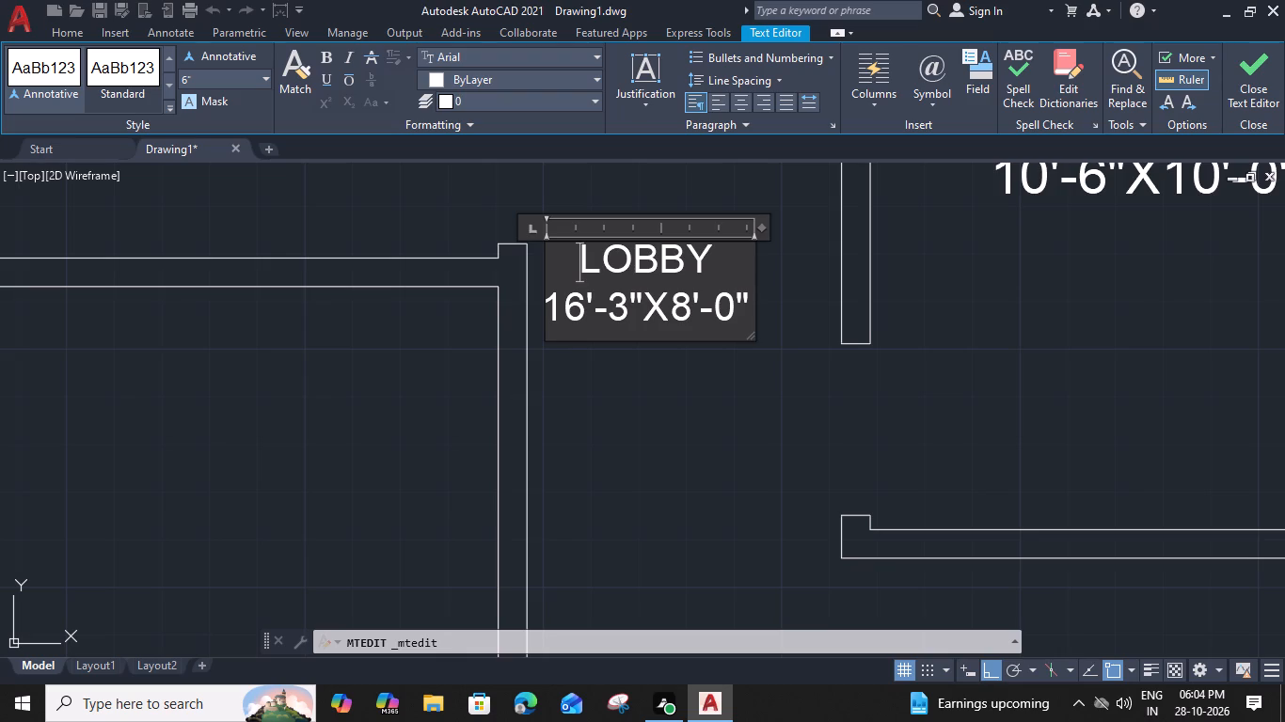
key("BackSpace")
key("BackSpace")
key("BackSpace")
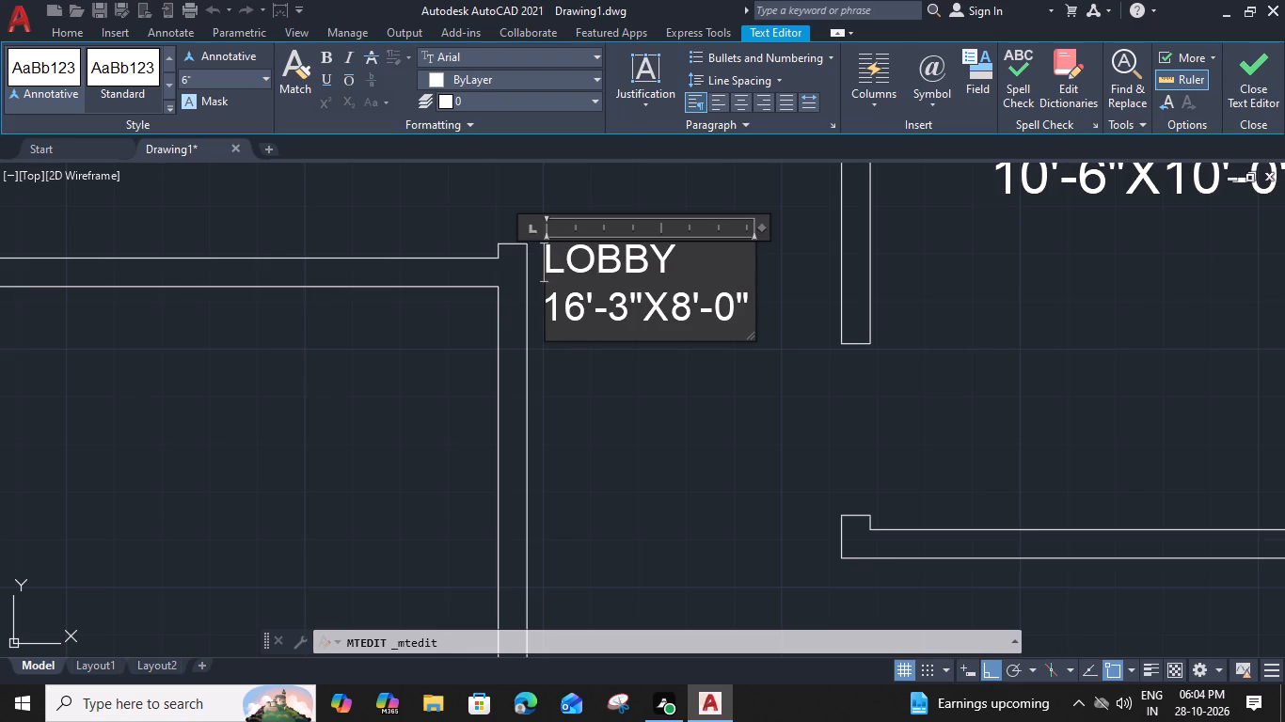
Replace the copied label's size line so that the text reads LOBBY 5' with WIDE on the second line.
left_click_drag(747, 304, 546, 311)
key("BackSpace")
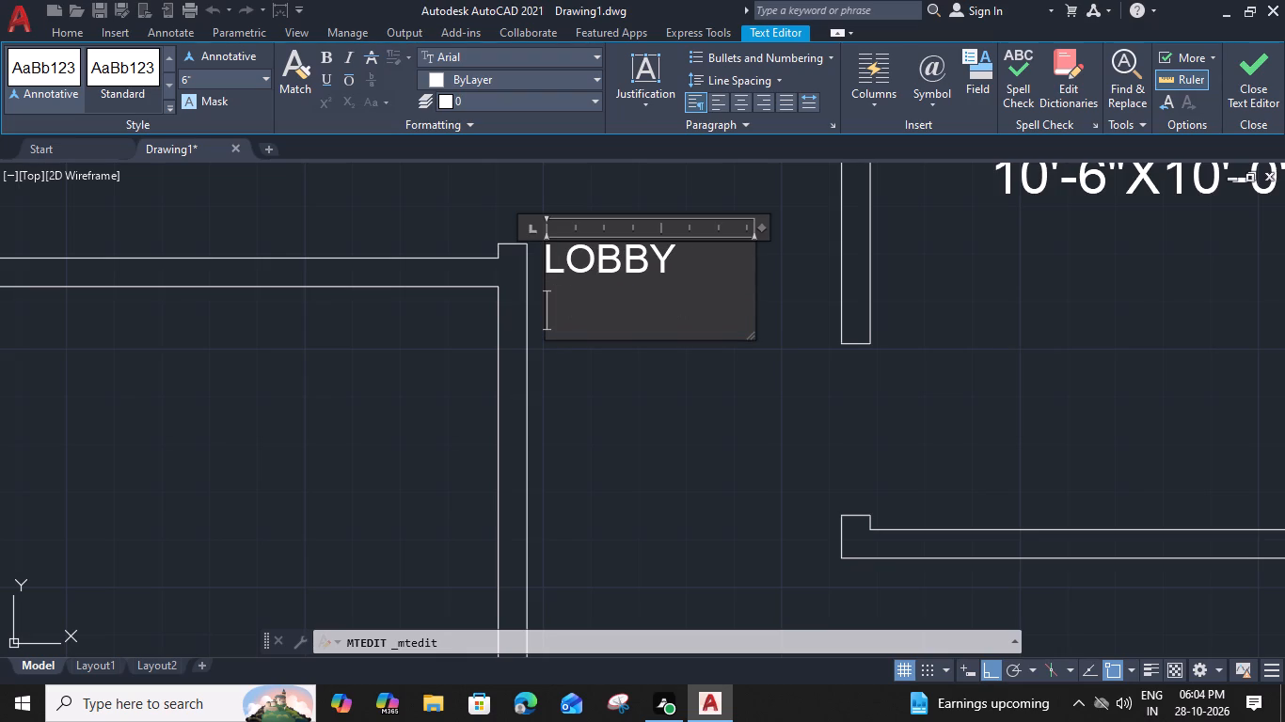
key("BackSpace")
key("space")
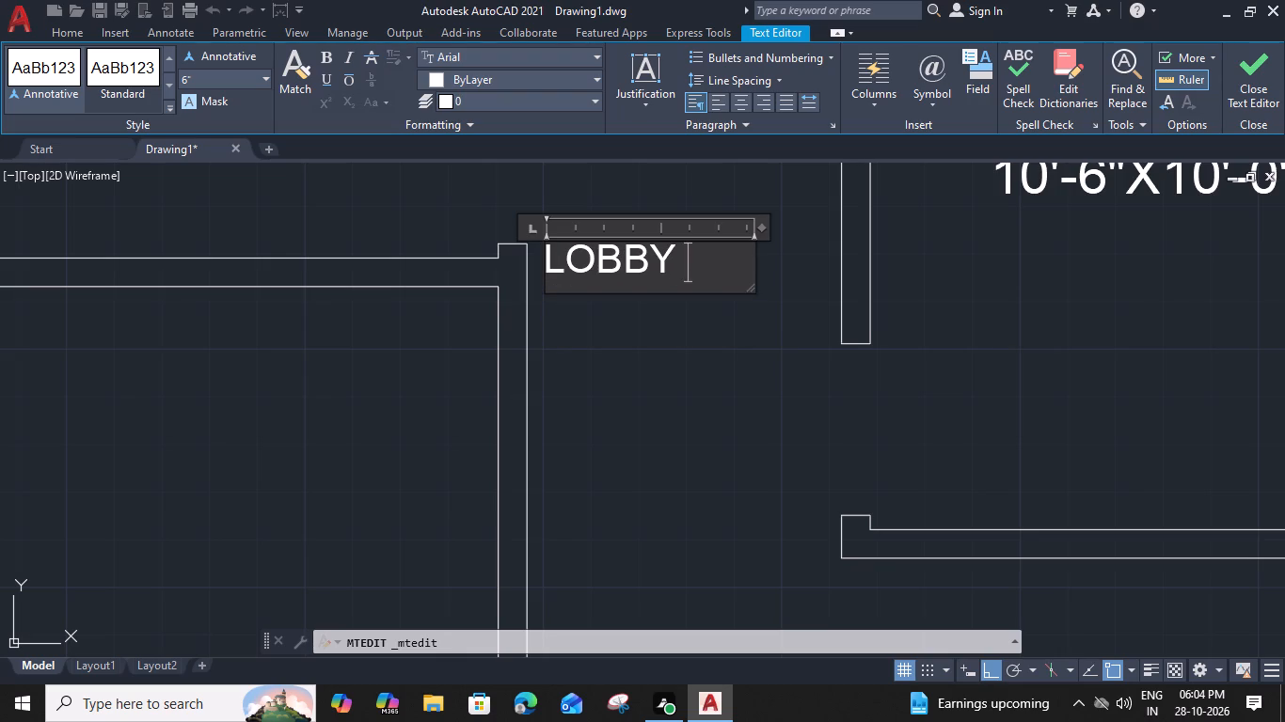
type("5'")
key("Return")
type("WIDE")
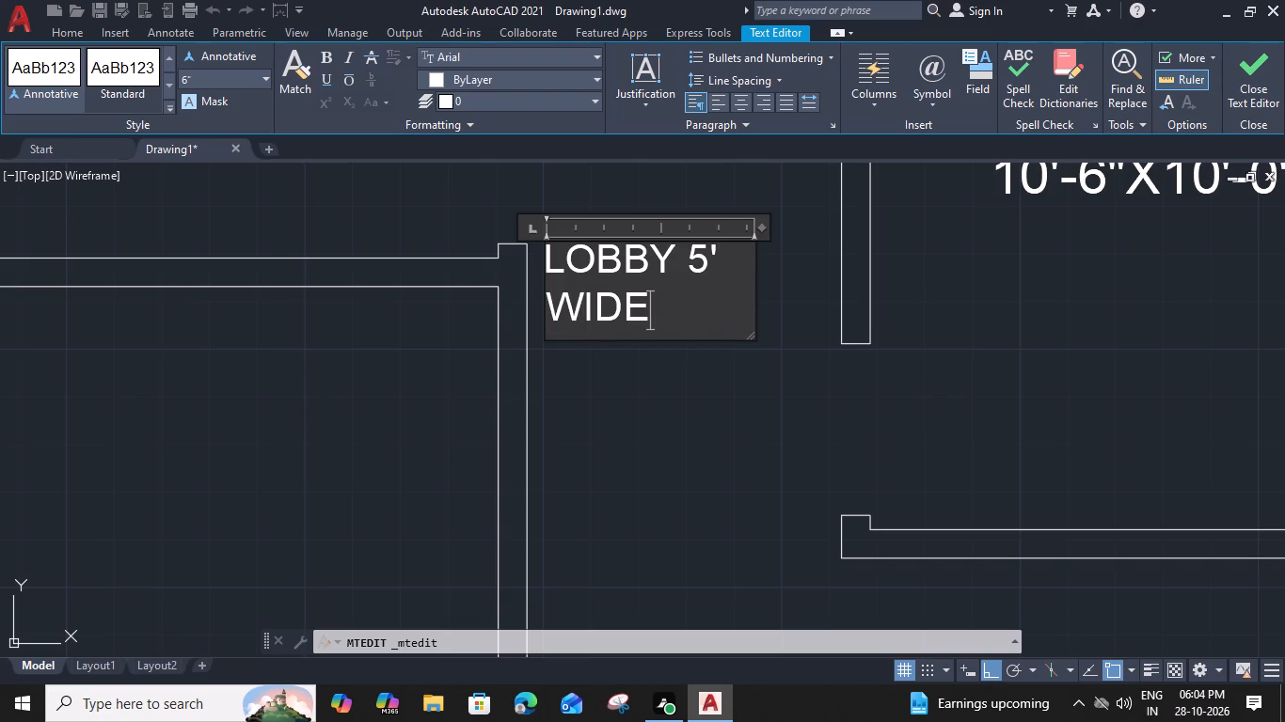
Indent WIDE with three spaces to centre it under LOBBY 5', and narrow the text box slightly.
left_click(555, 306)
key("space")
key("space")
key("space")
key("space")
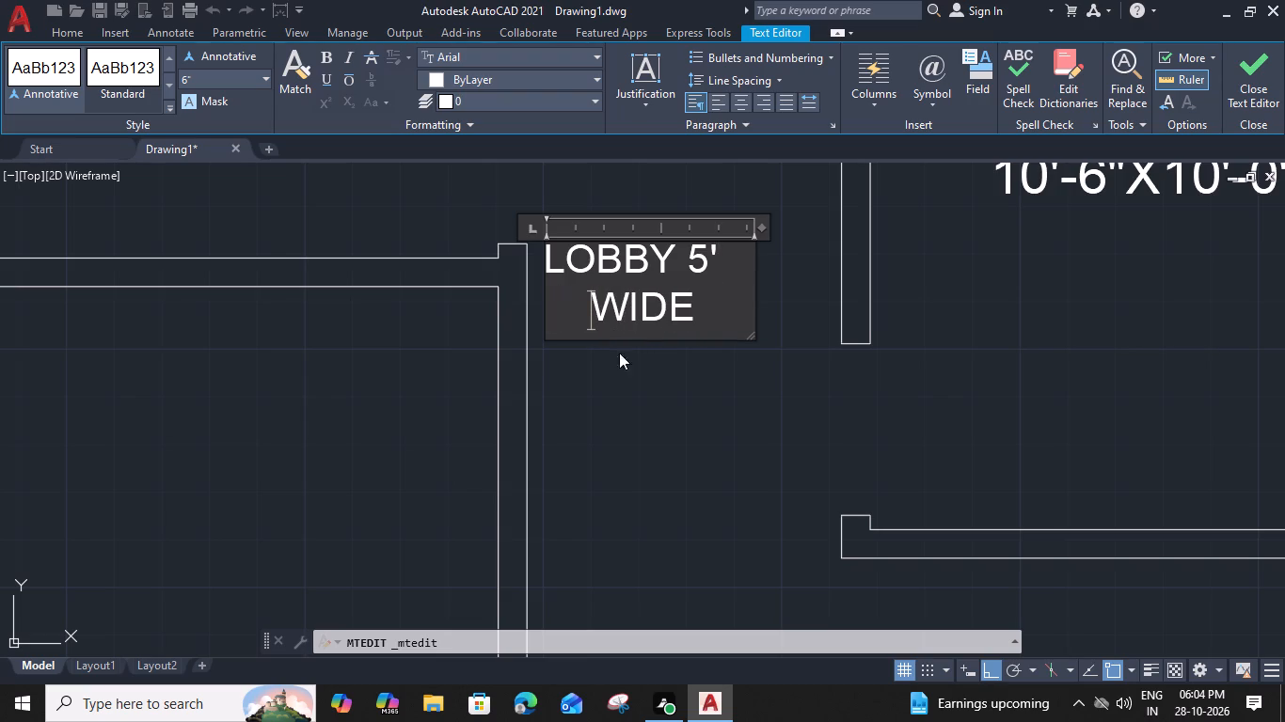
left_click(756, 226)
left_click_drag(764, 226, 728, 223)
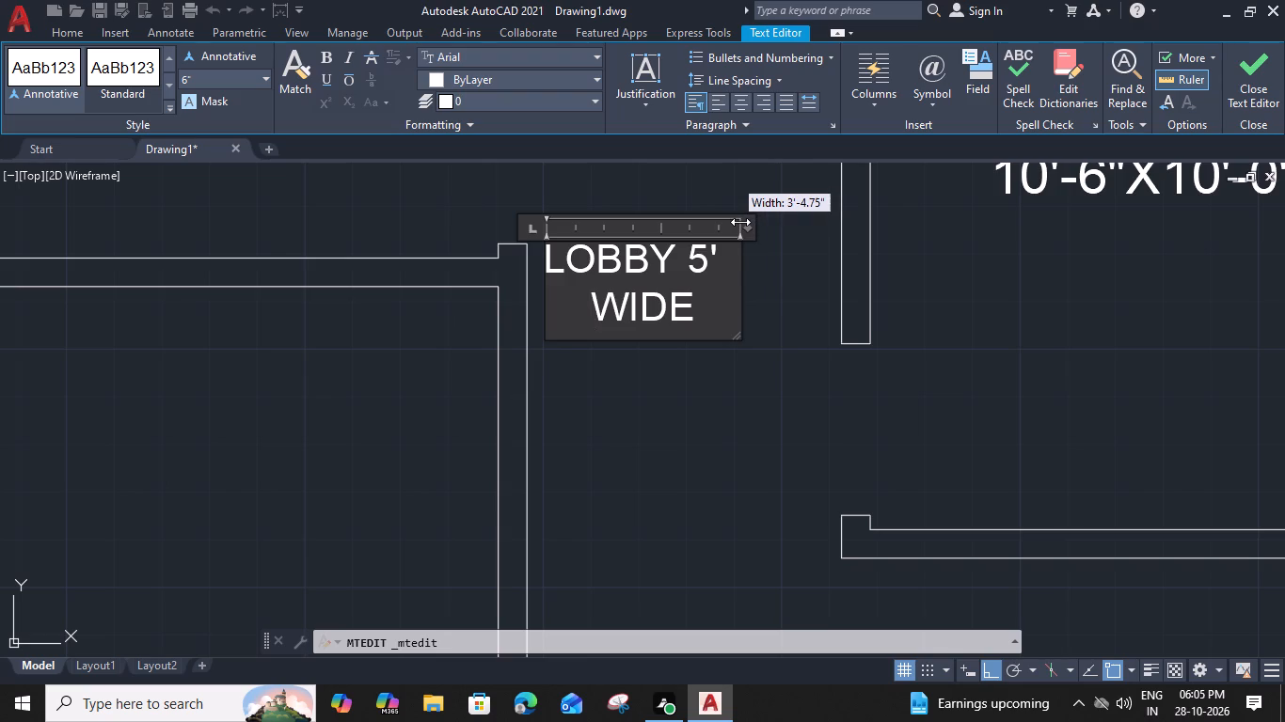
key("BackSpace")
left_click(655, 411)
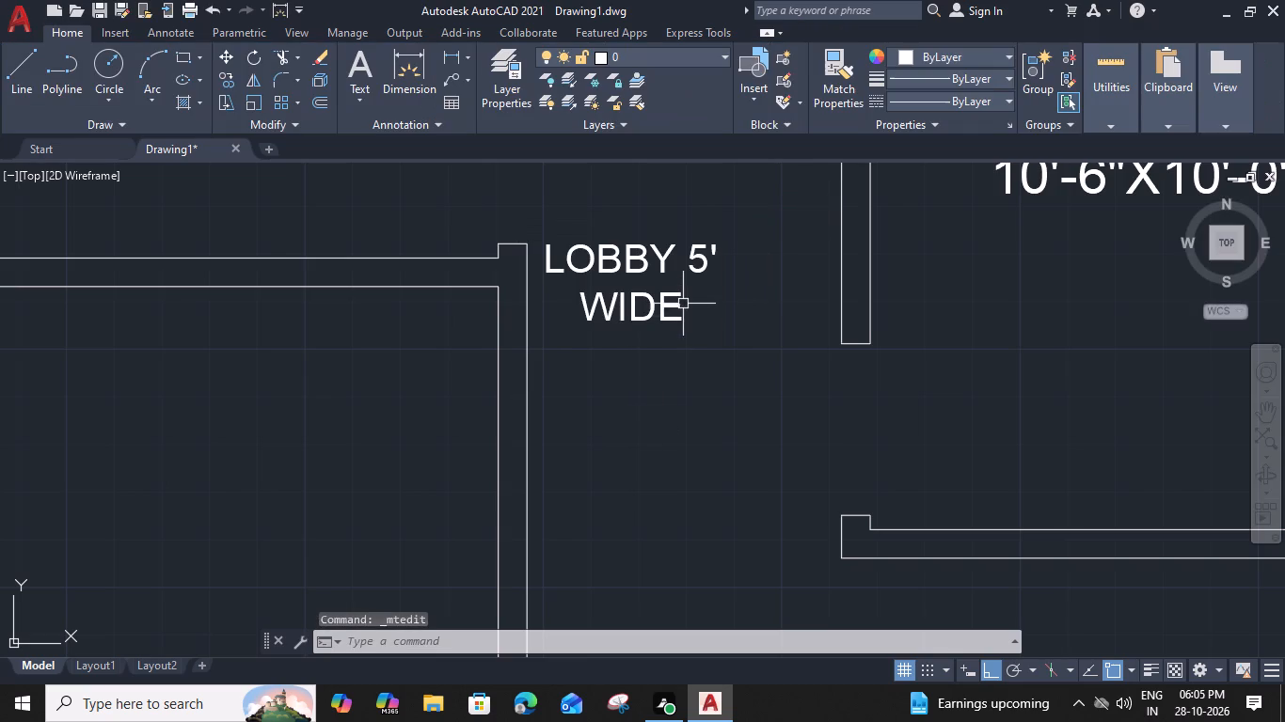
Move the LOBBY 5' WIDE label a short distance east to centre it in the passage.
left_click(677, 303)
type("M")
key("space")
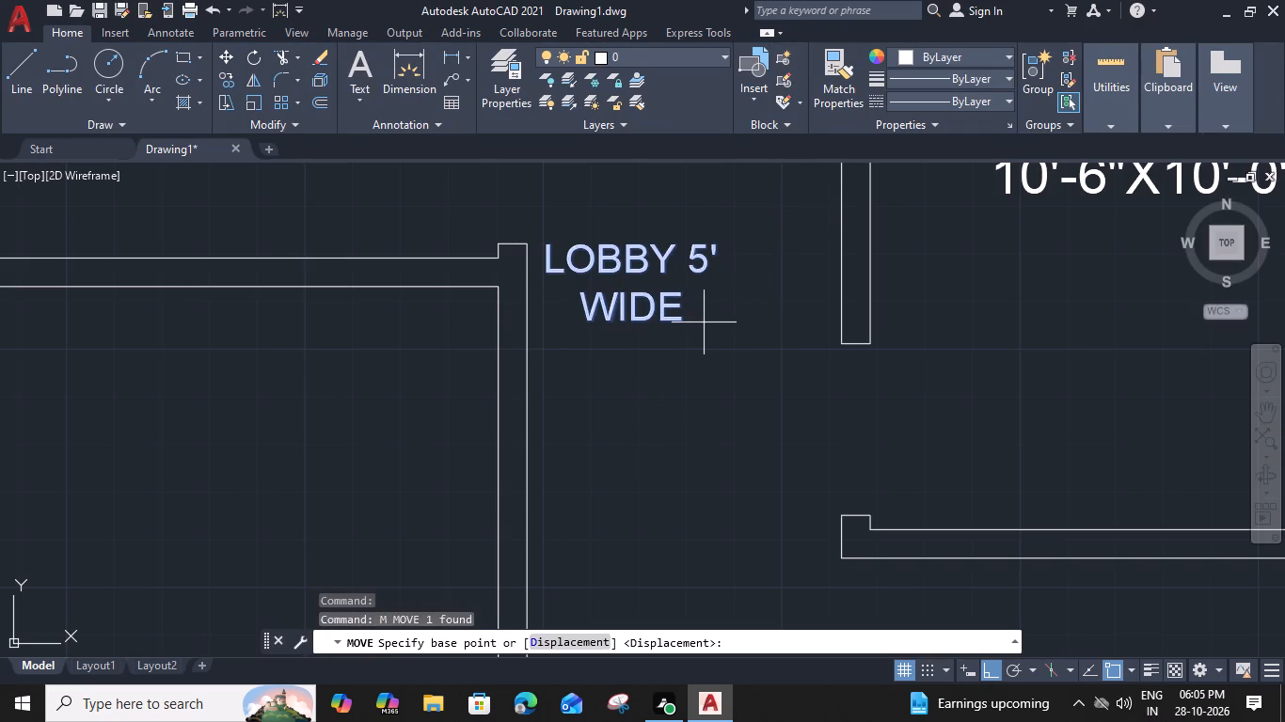
left_click(718, 250)
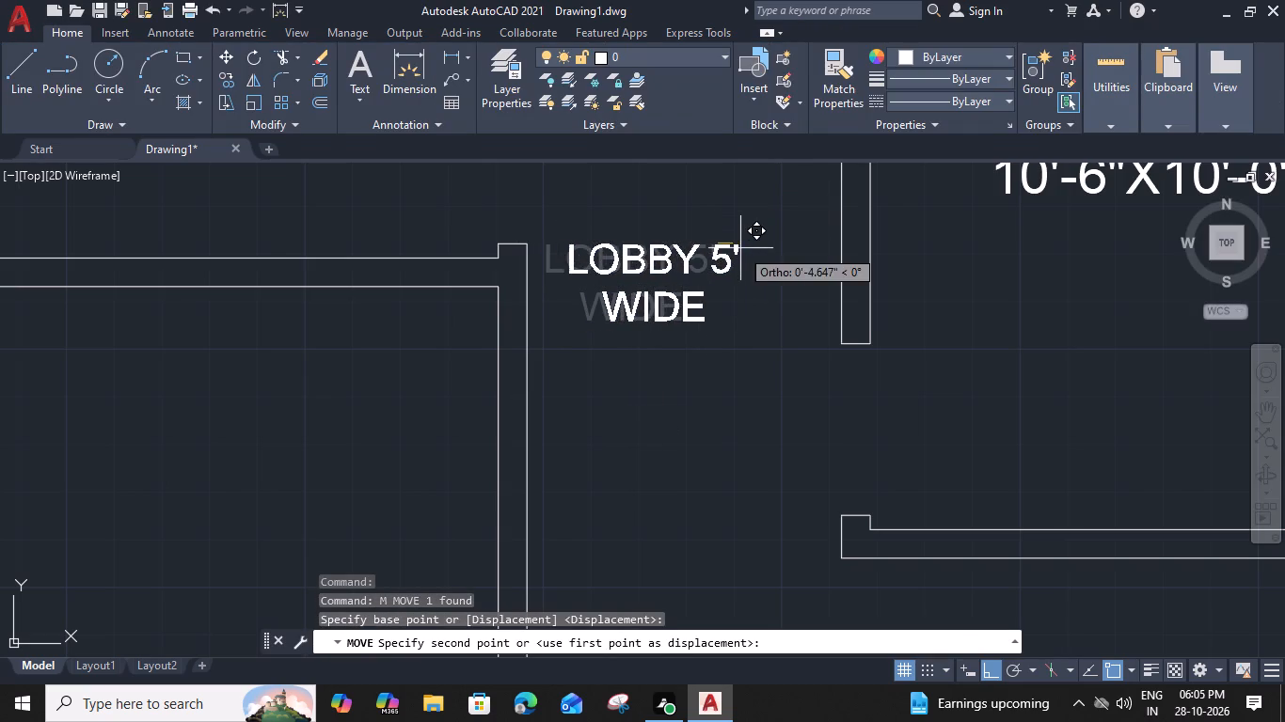
left_click(776, 245)
Draw a line across the north end of the partition wall between the ST-LOBBY and the small room to its east.
scroll(769, 246, "down", 3)
middle_click_drag(764, 313, 744, 312)
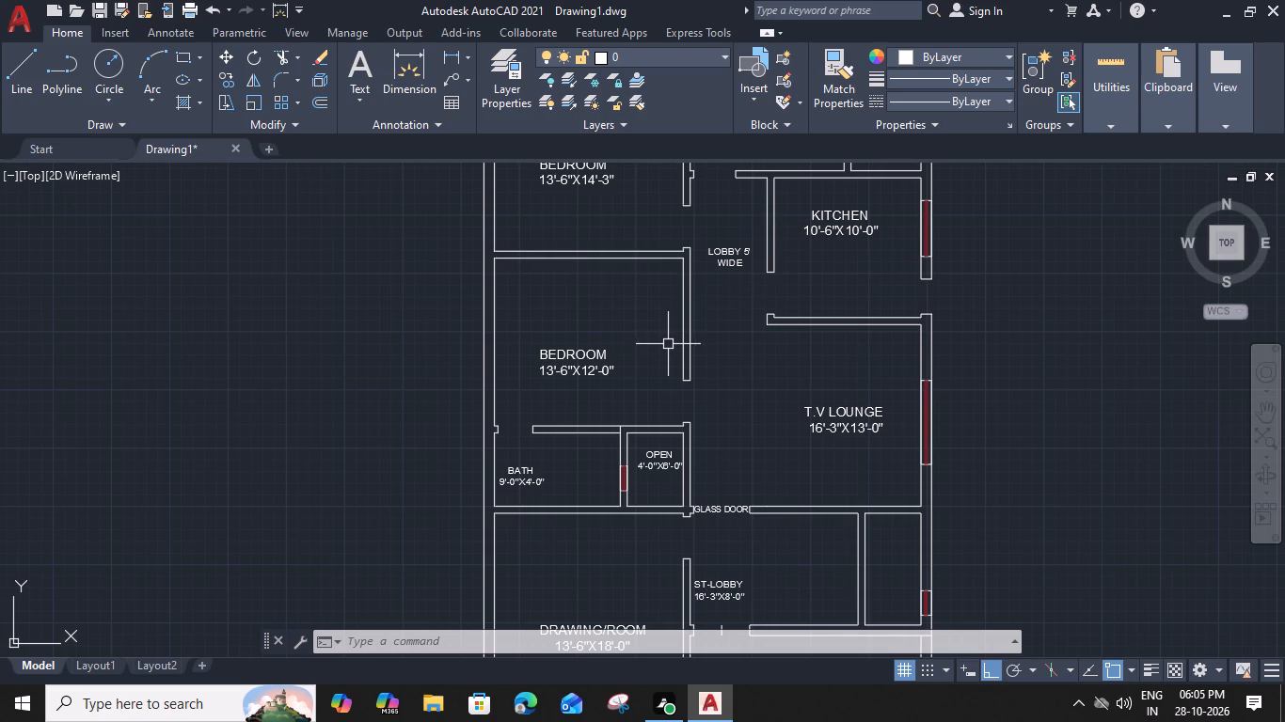
middle_click_drag(708, 337, 696, 384)
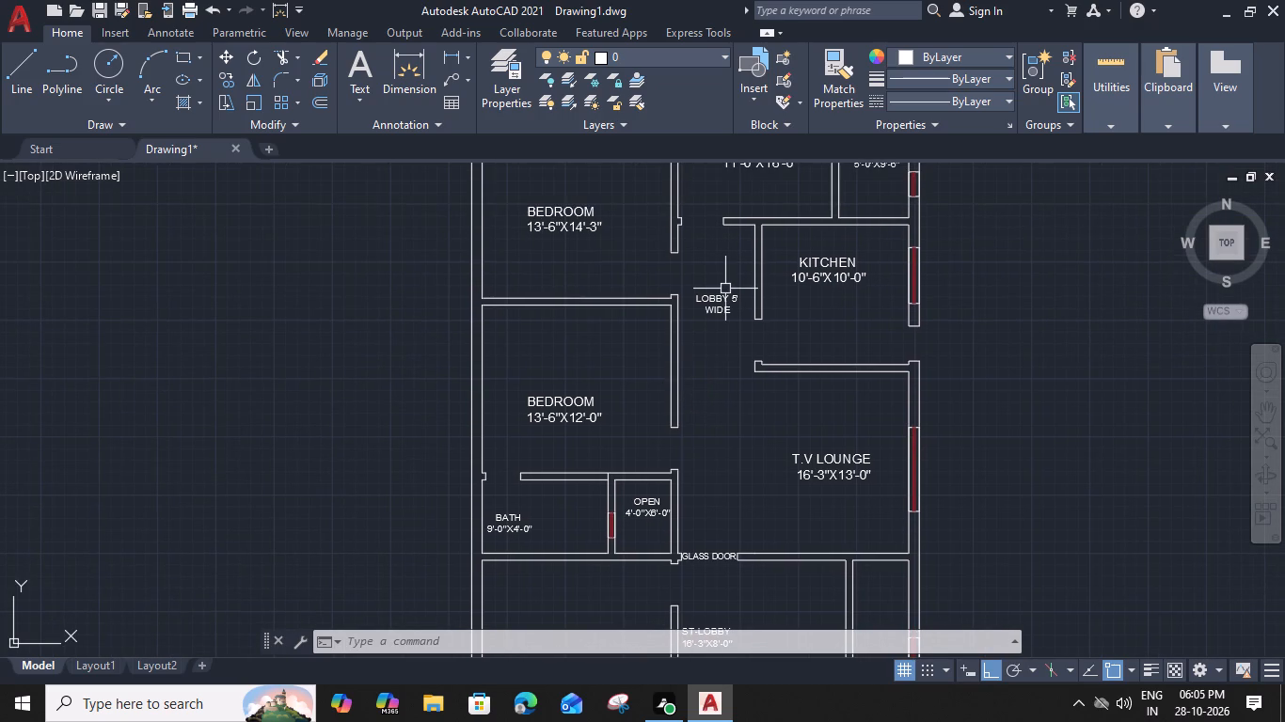
middle_click_drag(733, 361, 699, 368)
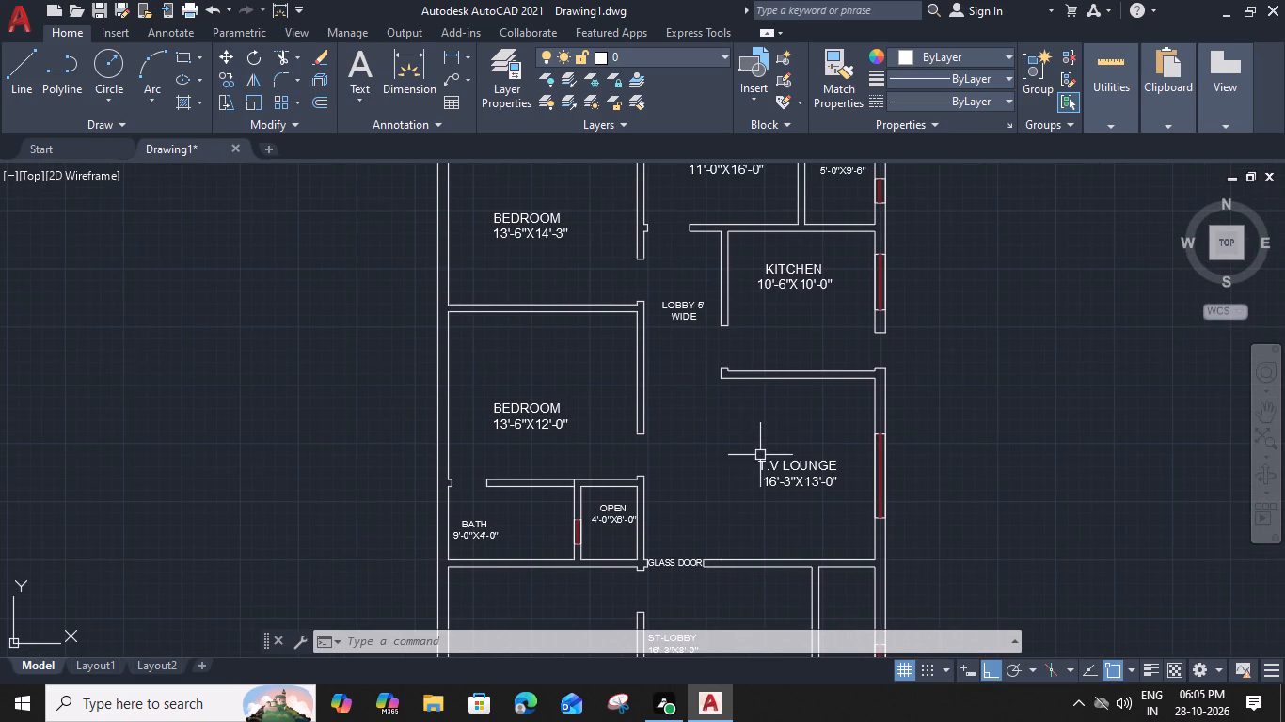
middle_click_drag(735, 463, 720, 443)
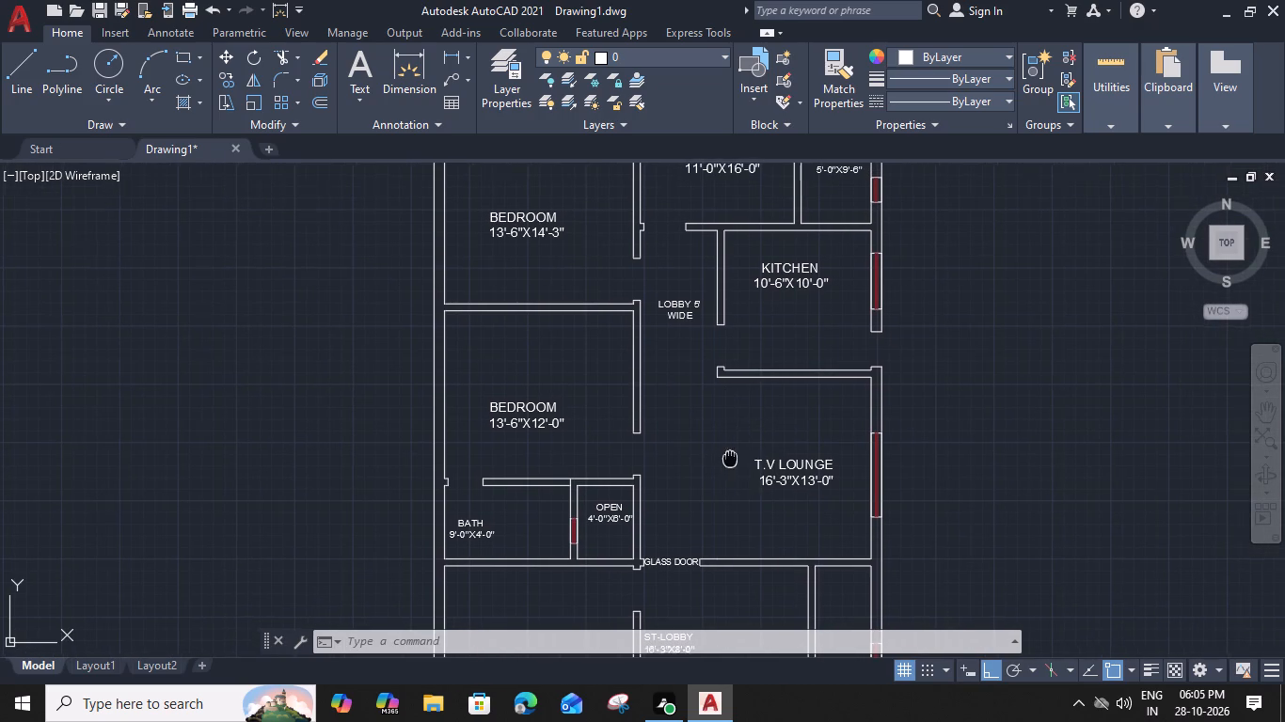
middle_click_drag(720, 443, 707, 422)
middle_click_drag(739, 519, 698, 421)
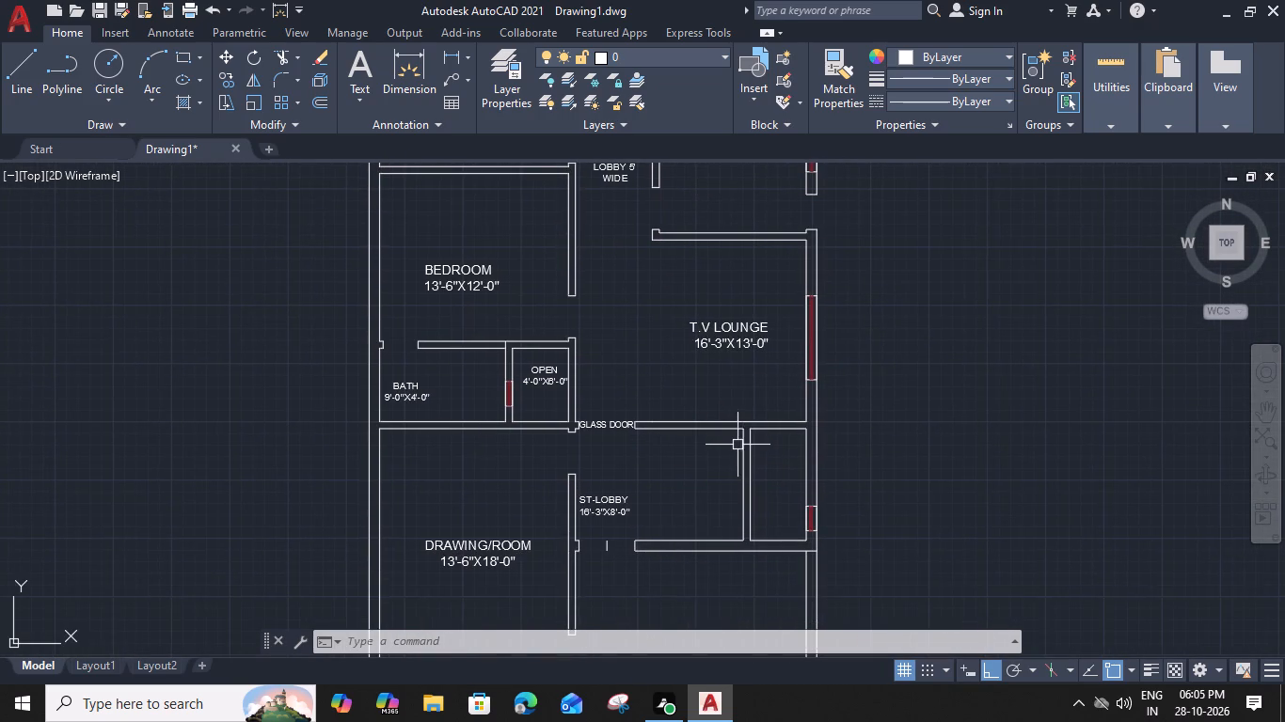
scroll(741, 450, "up", 2)
type("L")
key("space")
scroll(758, 399, "up", 2)
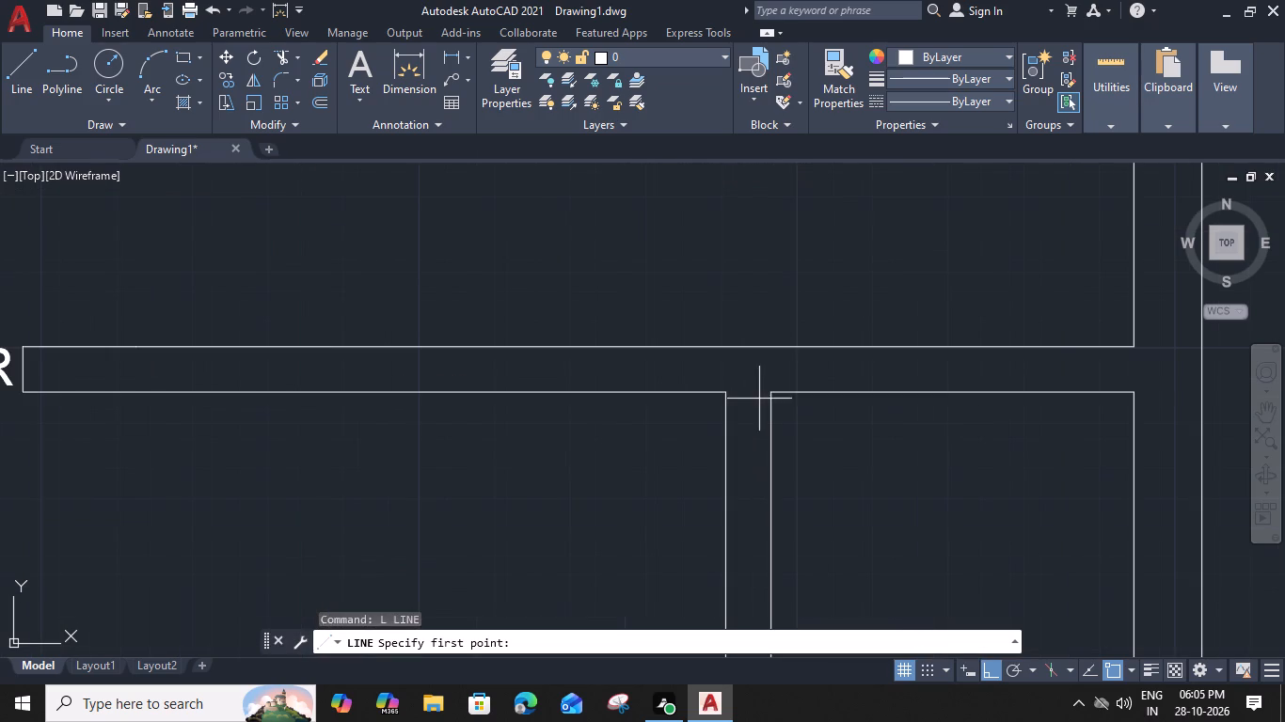
left_click(776, 397)
left_click(723, 396)
key("space")
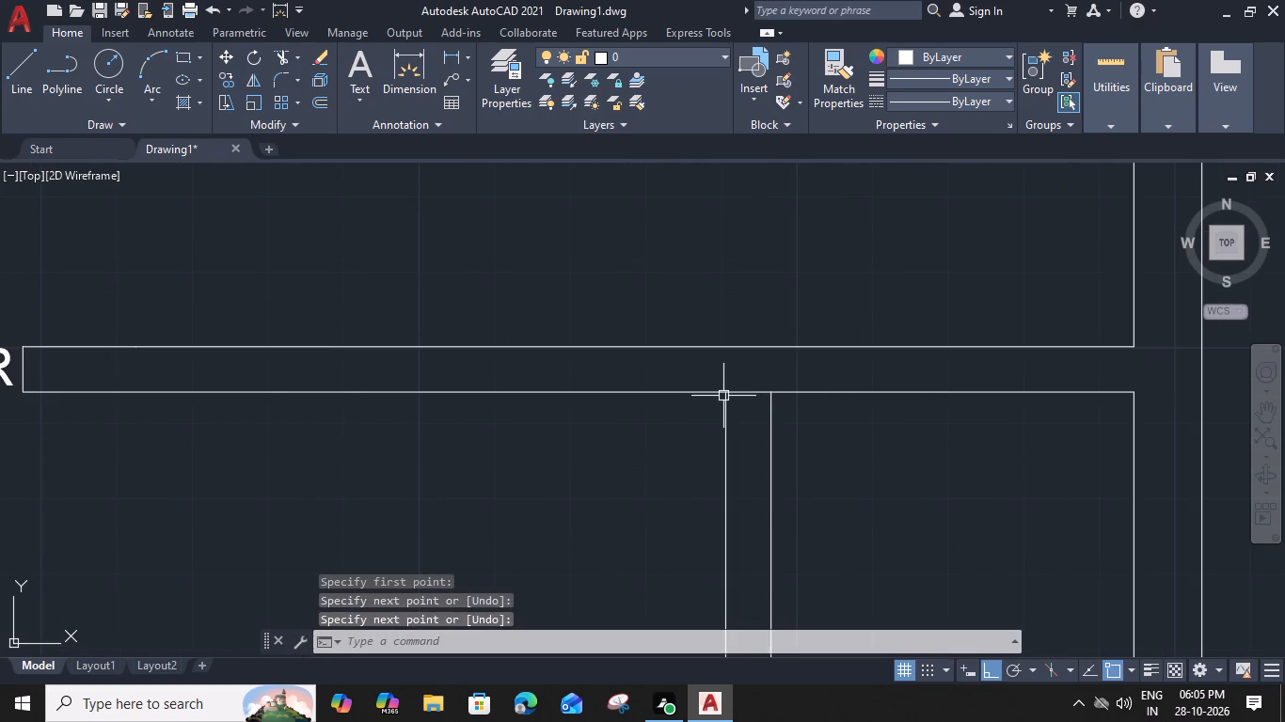
Offset the line across the partition wall 3" to the south.
left_click(738, 394)
key("o")
key("space")
key("3")
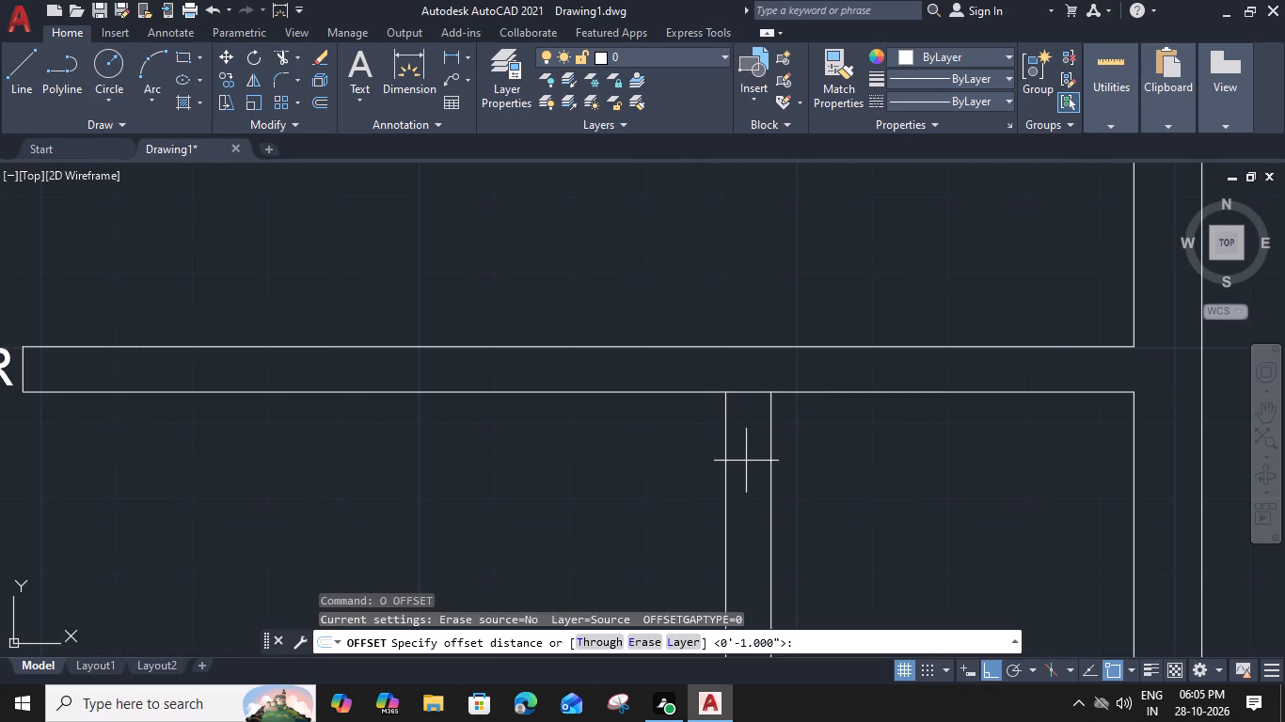
key("shift+quotedbl")
key("Return")
left_click(749, 489)
key("Escape")
Offset the new jamb line 2'6" further south to mark the door width in the partition wall.
left_click(745, 416)
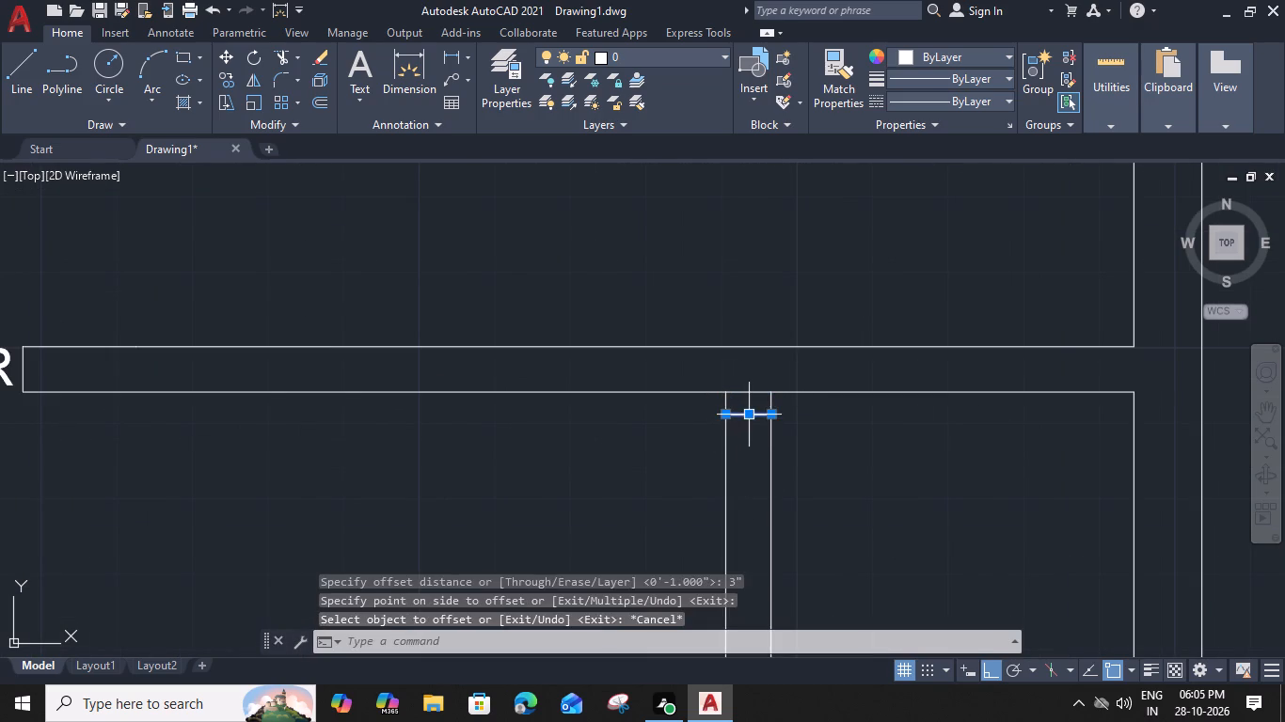
key("o")
key("space")
key("2")
type("'6\"")
key("Return")
left_click(741, 520)
middle_click_drag(746, 497, 760, 364)
key("Escape")
Trim the original line at the wall junction and both wall faces between the offset lines to open the doorway.
type("TR")
key("space")
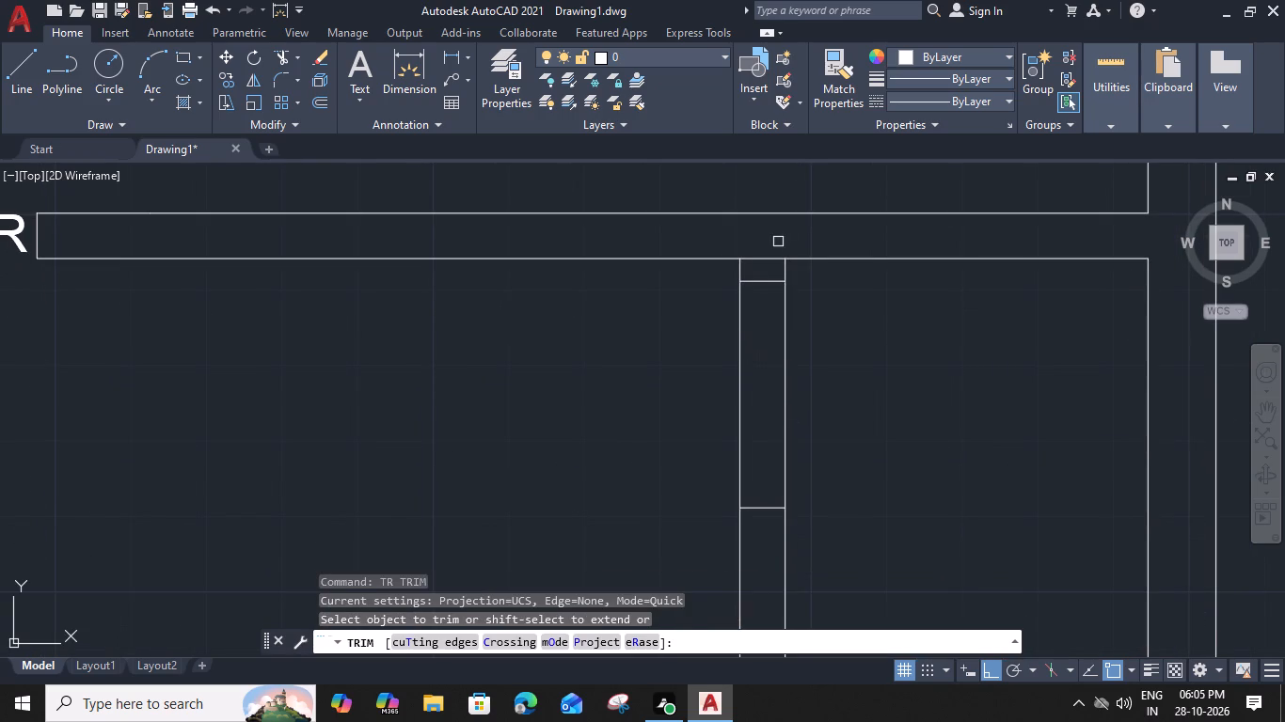
left_click(759, 262)
left_click(722, 385)
left_click(808, 386)
key("Escape")
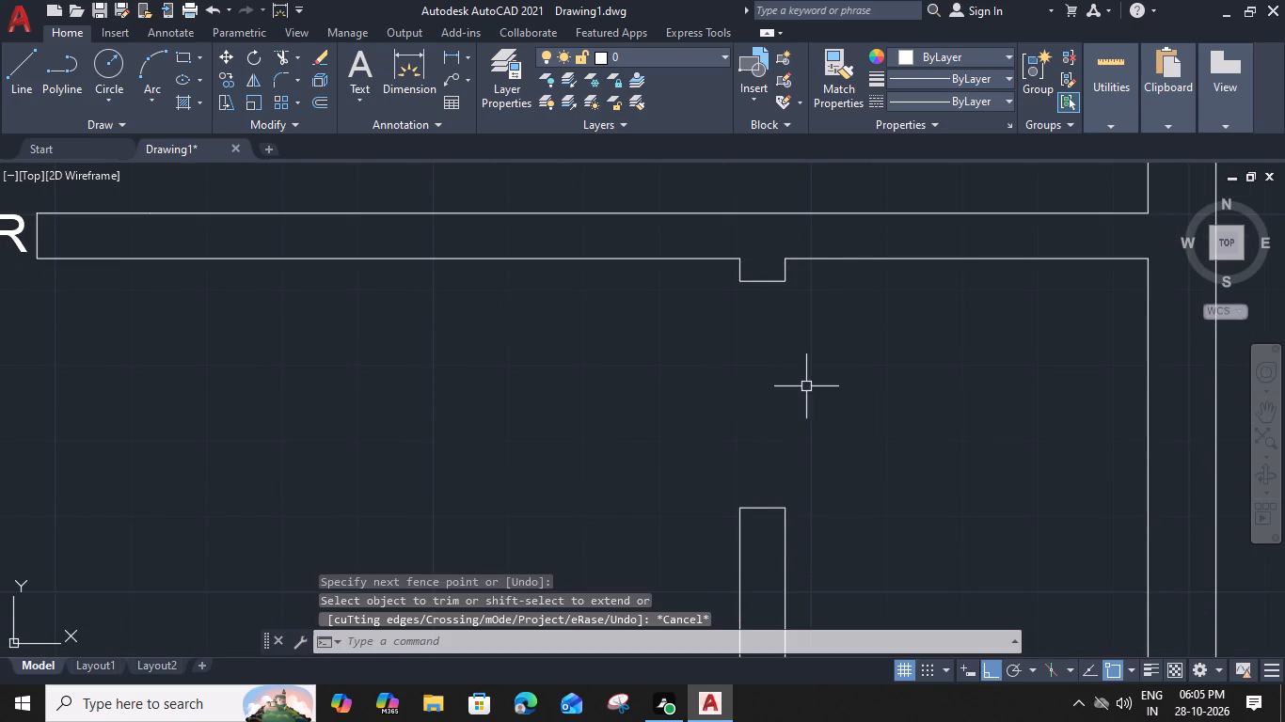
Draw a line across the GLASS DOOR opening along the wall's north face, from jamb to jamb.
scroll(720, 342, "down", 2)
middle_click_drag(478, 444, 680, 537)
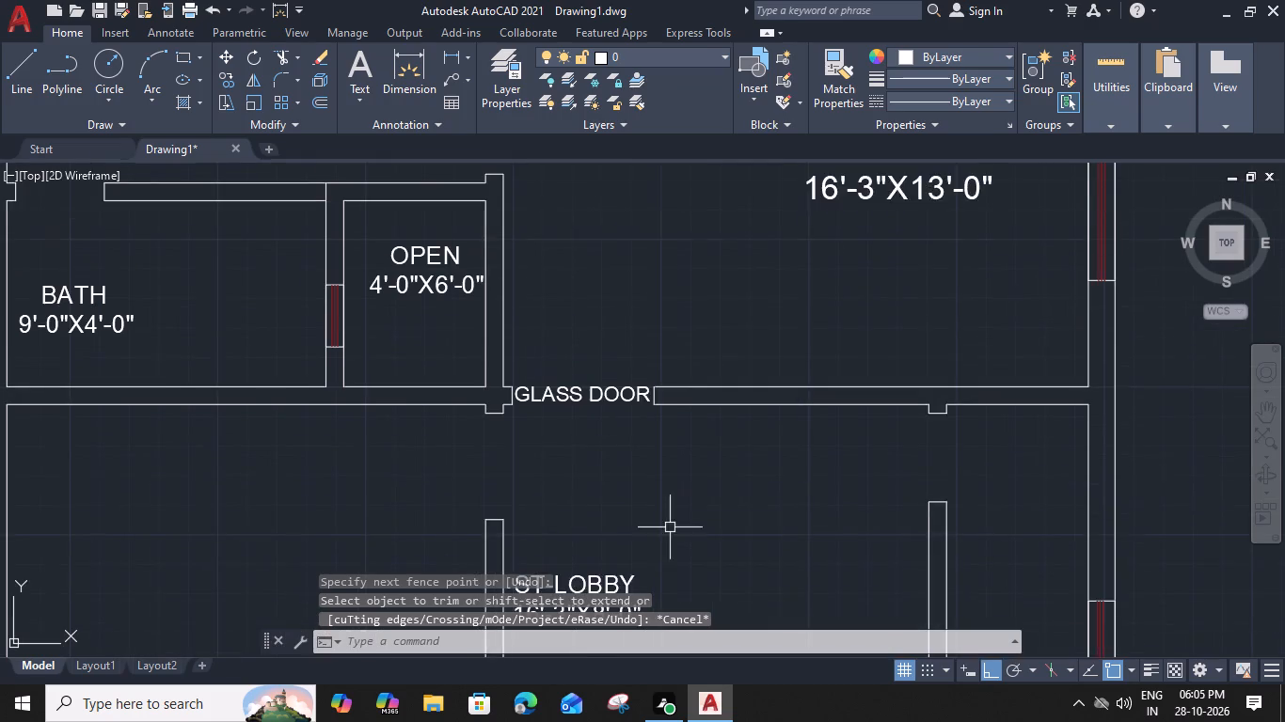
scroll(525, 401, "up", 3)
key("l")
key("space")
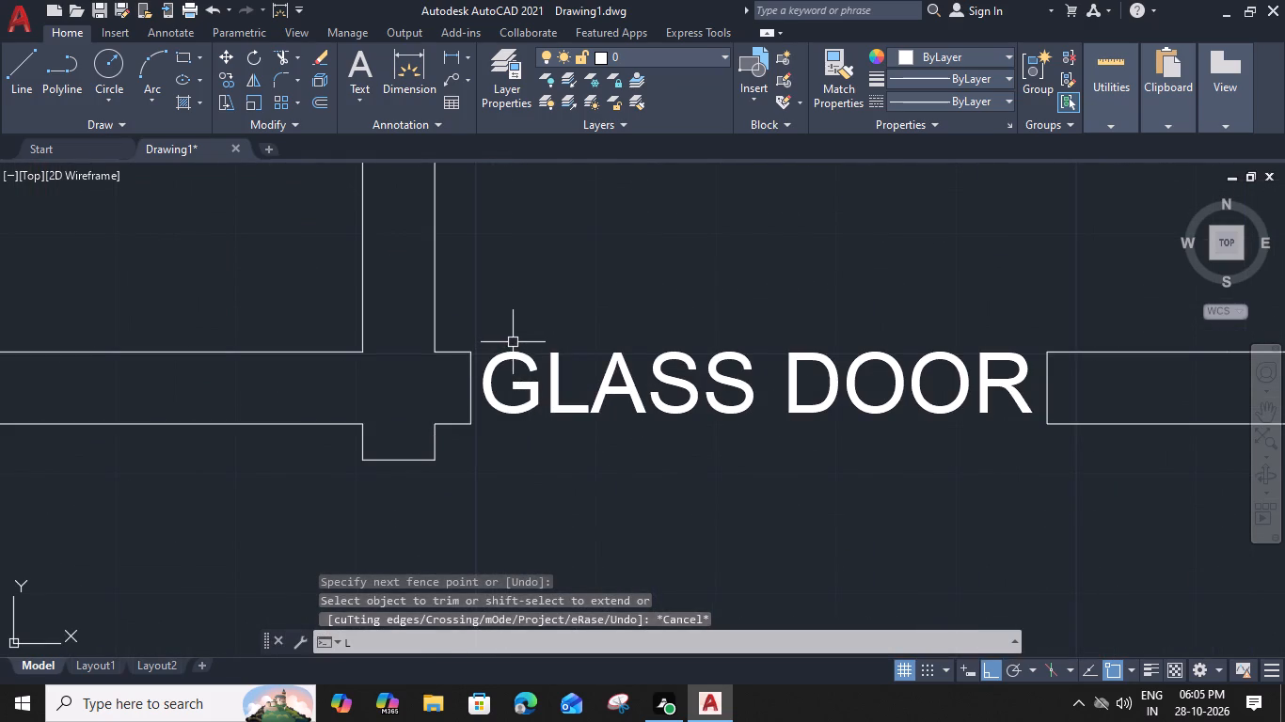
left_click(470, 349)
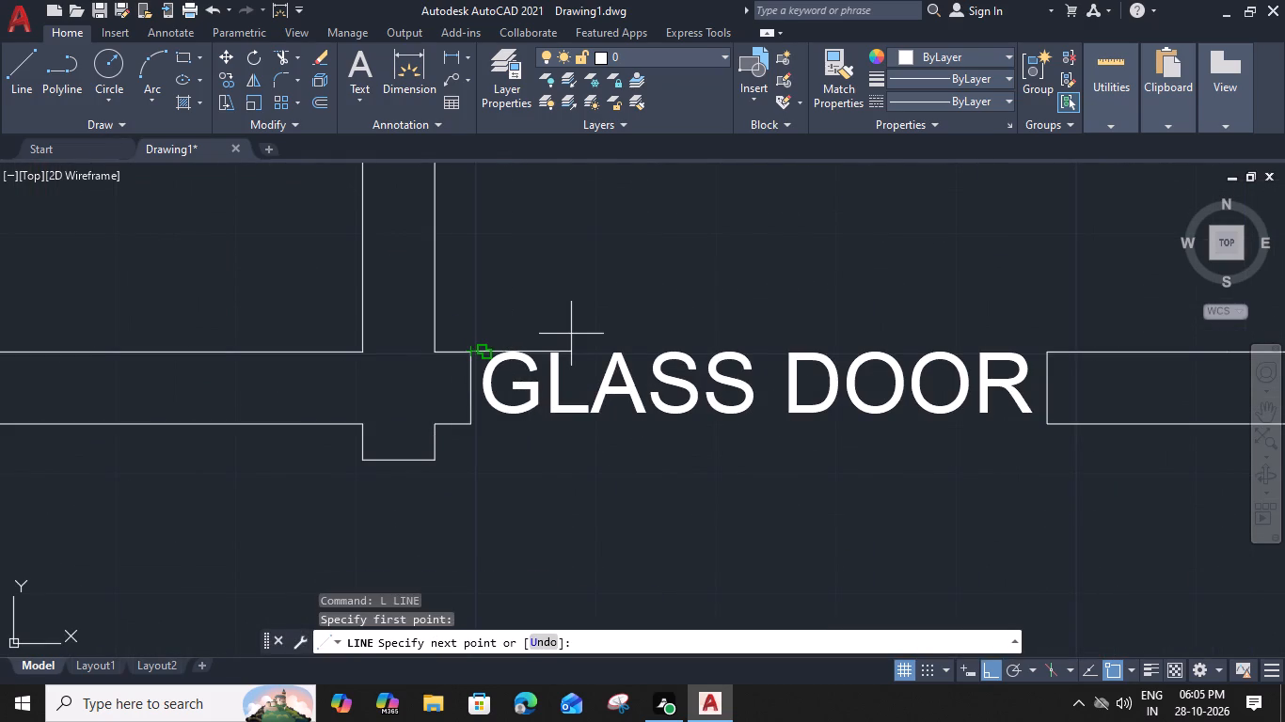
left_click(1044, 354)
key("space")
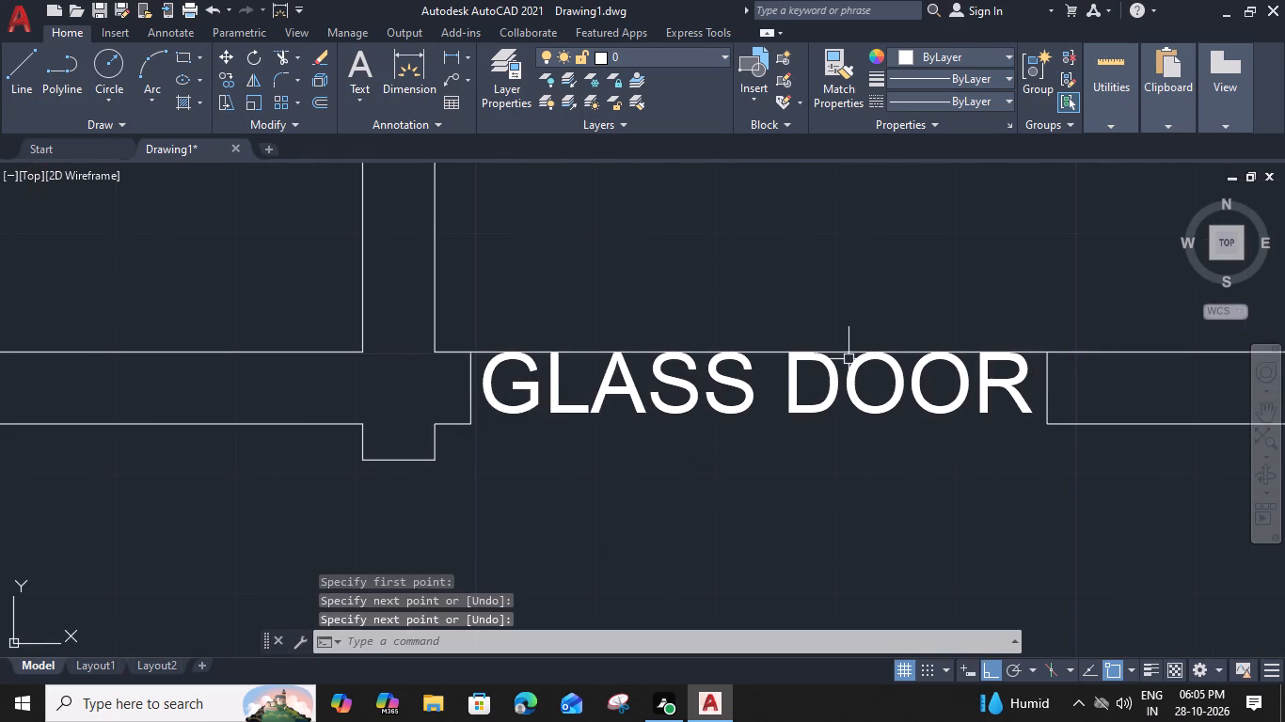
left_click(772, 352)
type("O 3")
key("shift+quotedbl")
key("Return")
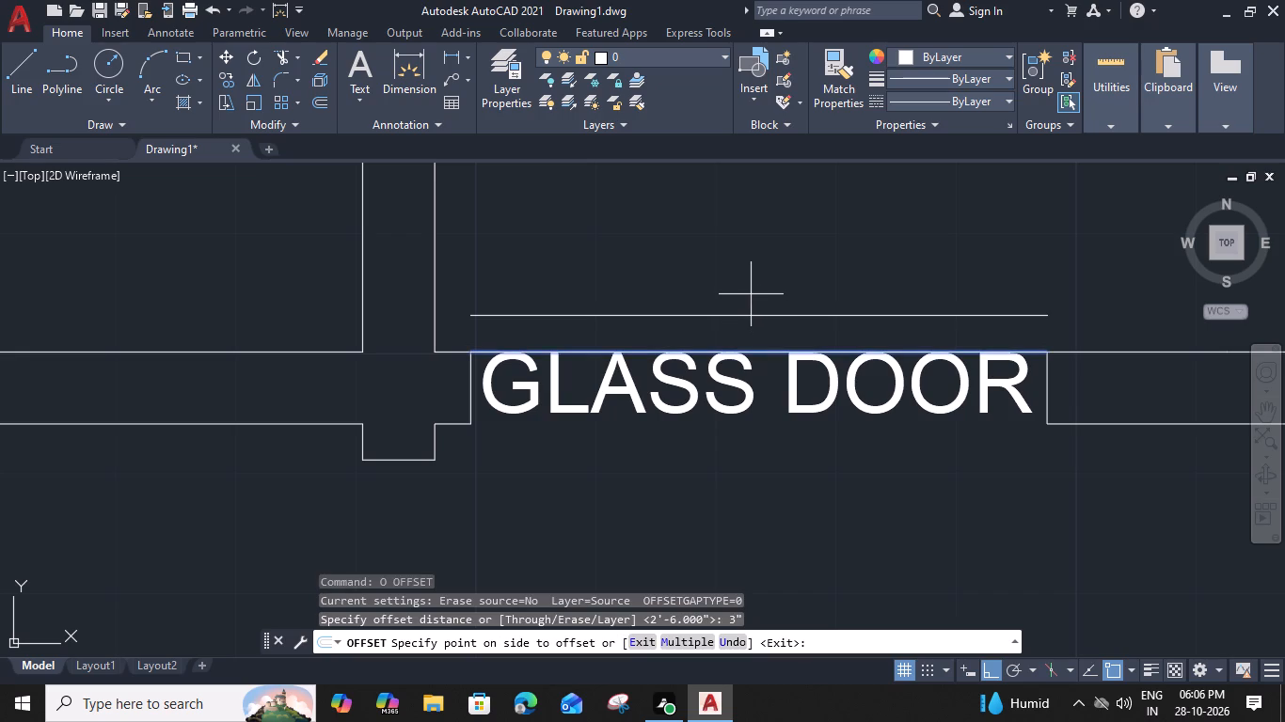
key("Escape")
Offset the line on the north face of the glass door opening 2" to the north.
left_click_drag(766, 354, 763, 343)
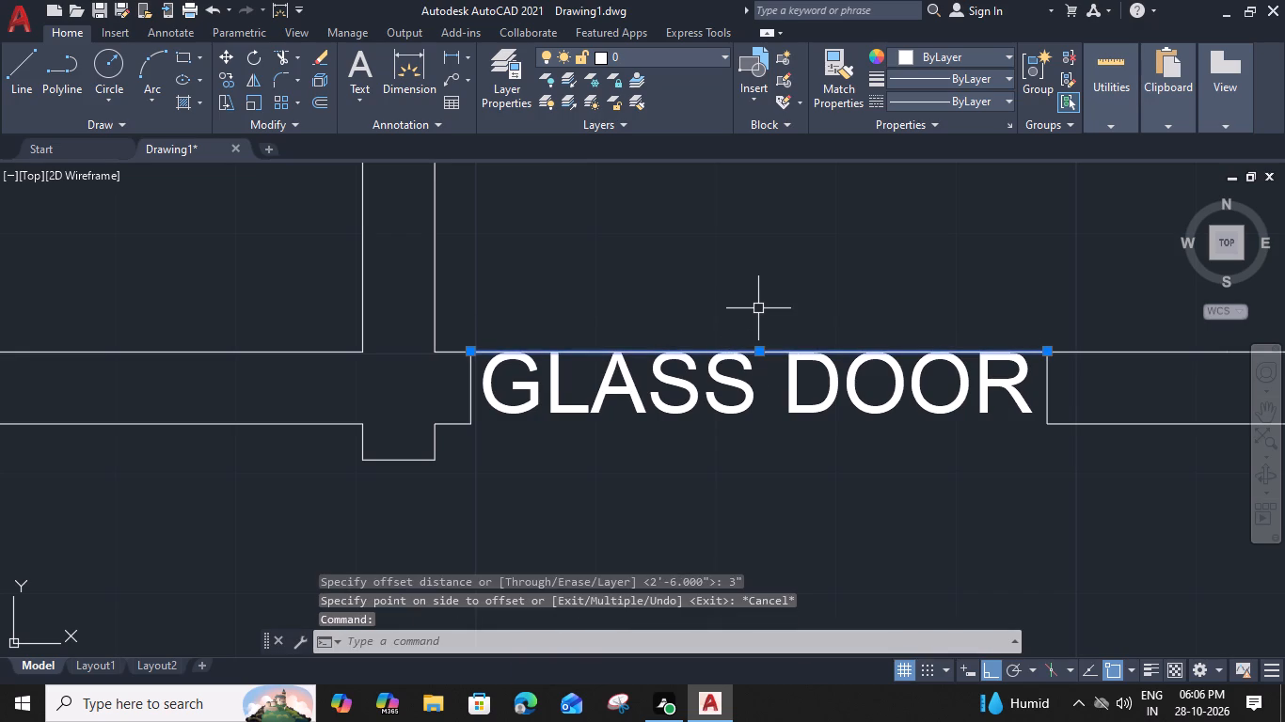
type("O 2")
key("shift+quotedbl")
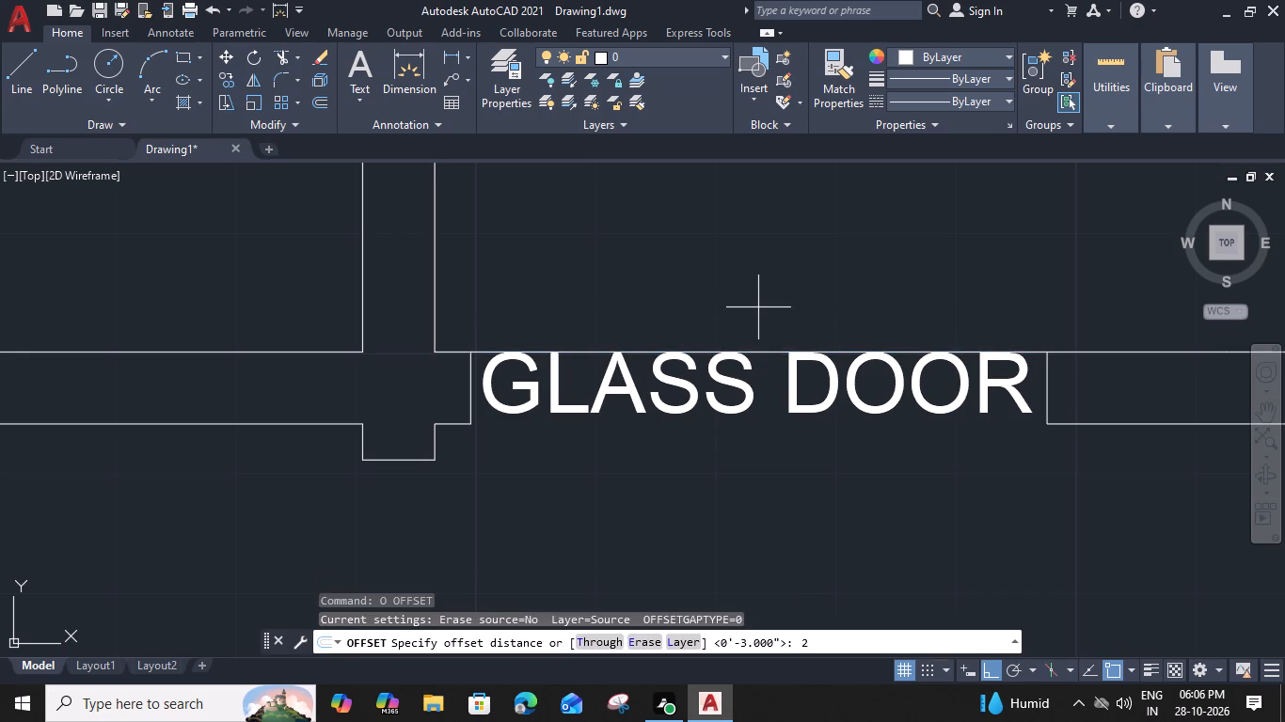
key("Return")
left_click(756, 295)
key("Escape")
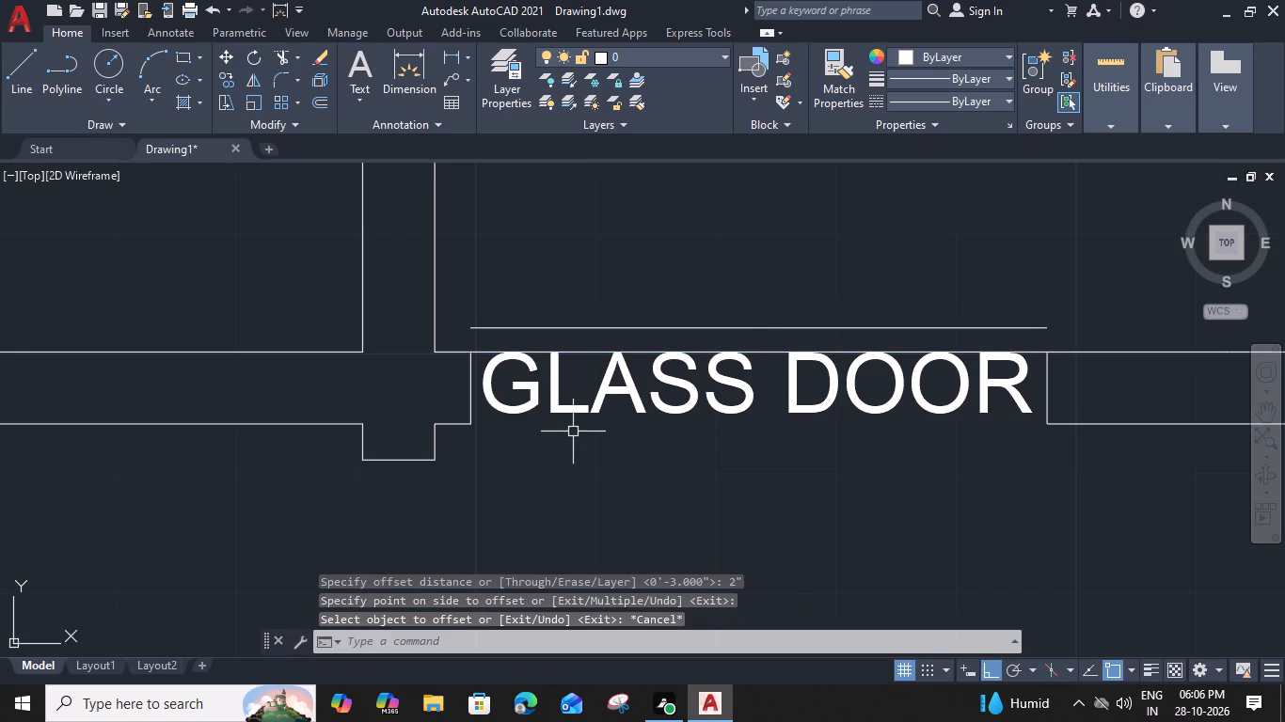
Draw a line across the GLASS DOOR opening along the wall's south face, from jamb to jamb.
type("L")
key("space")
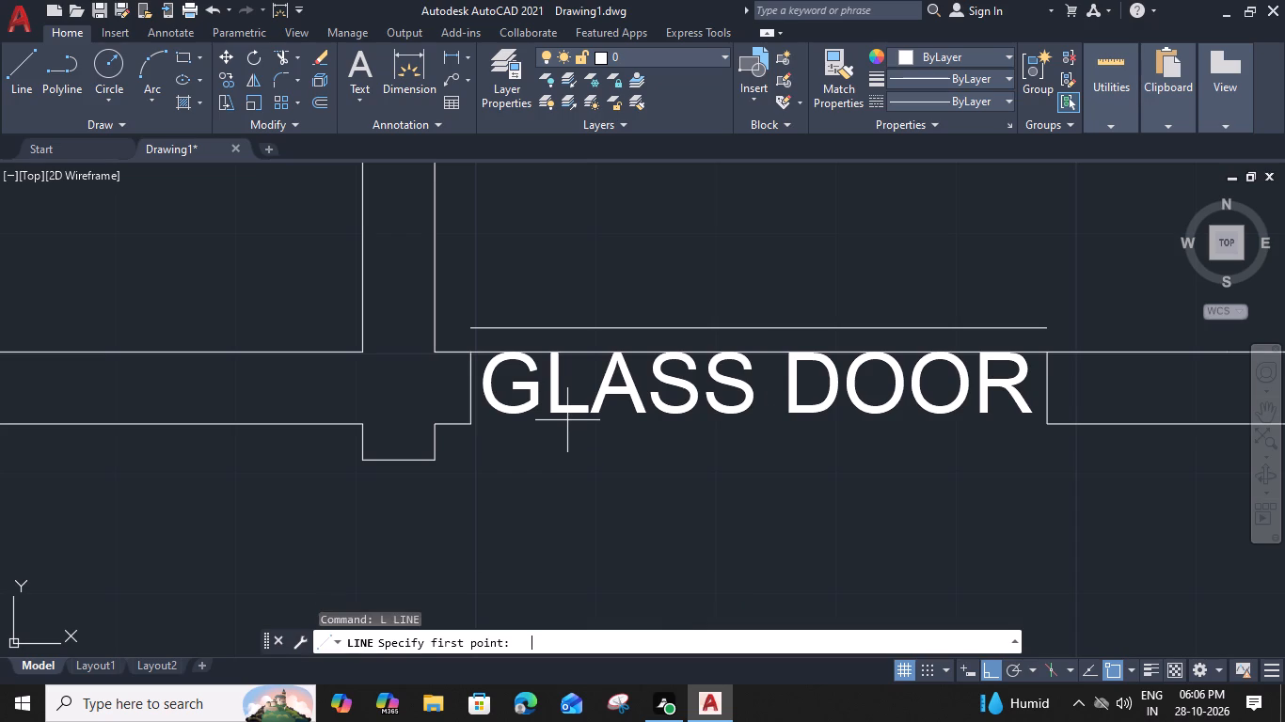
left_click(472, 429)
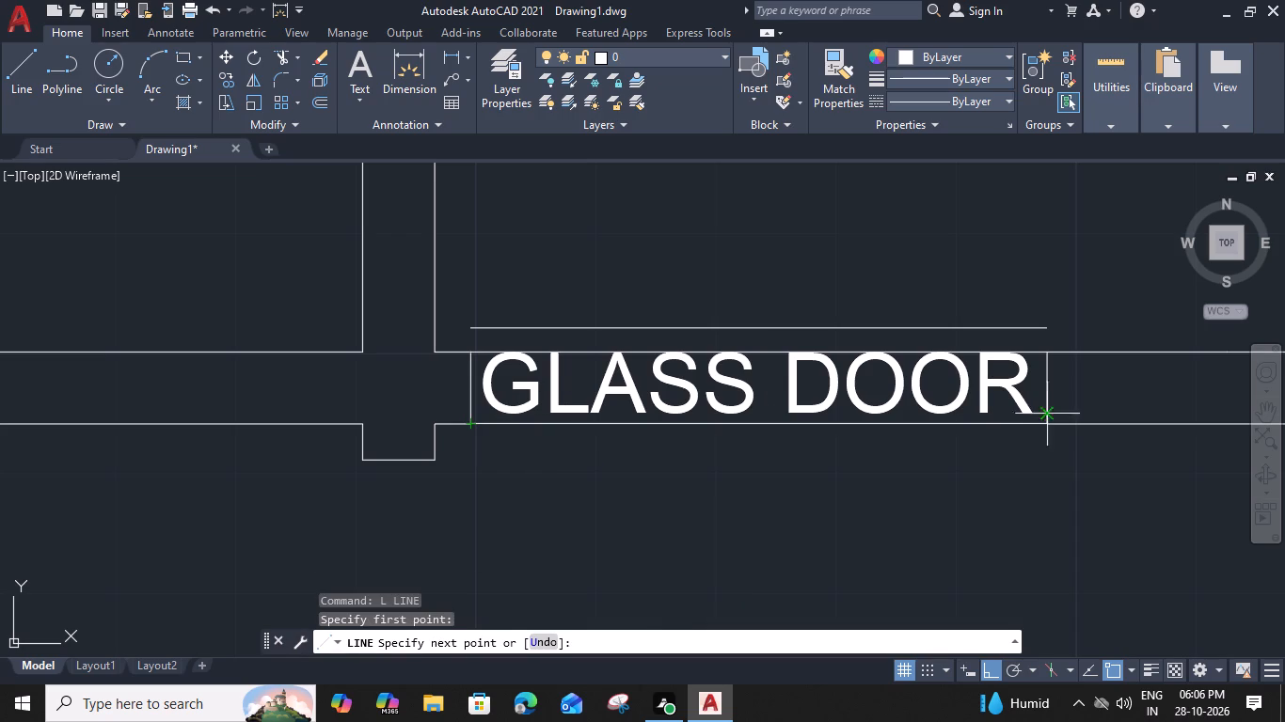
left_click(1050, 421)
key("space")
Offset the line on the south face of the glass door opening 2" to the south.
left_click(767, 425)
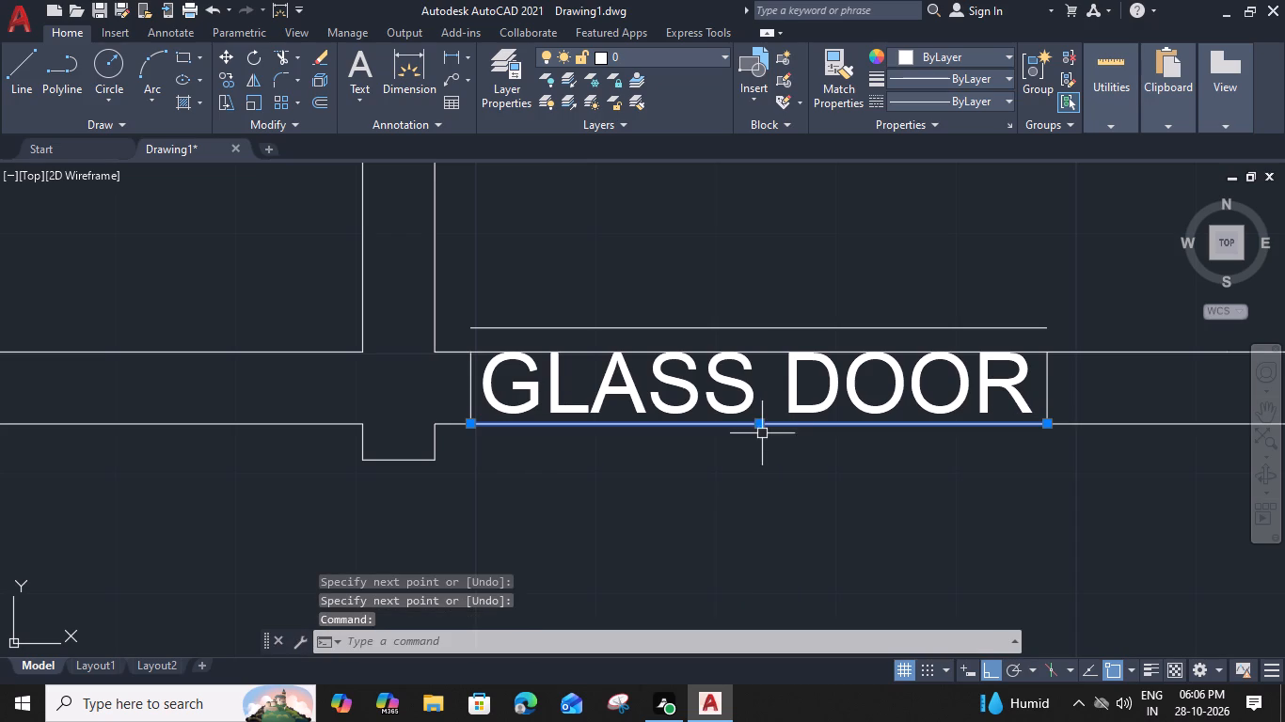
key("o")
key("space")
key("2")
key("shift+quotedbl")
key("Return")
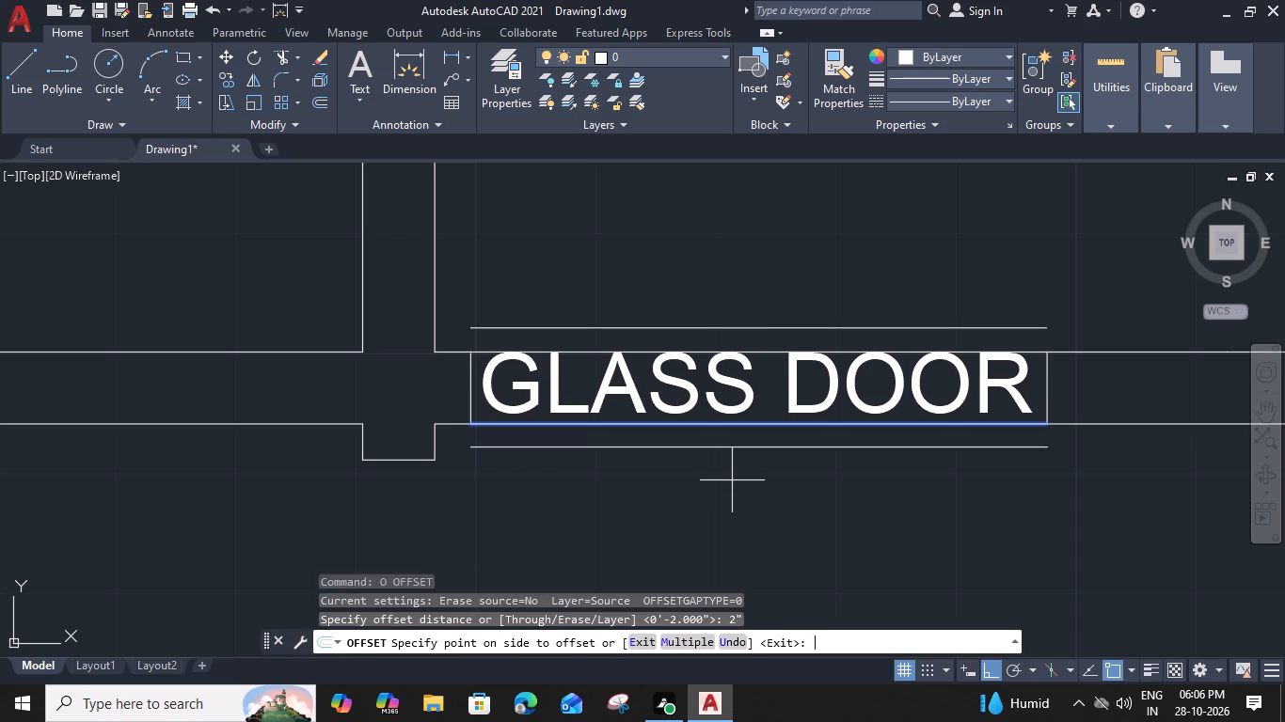
left_click(741, 507)
key("Escape")
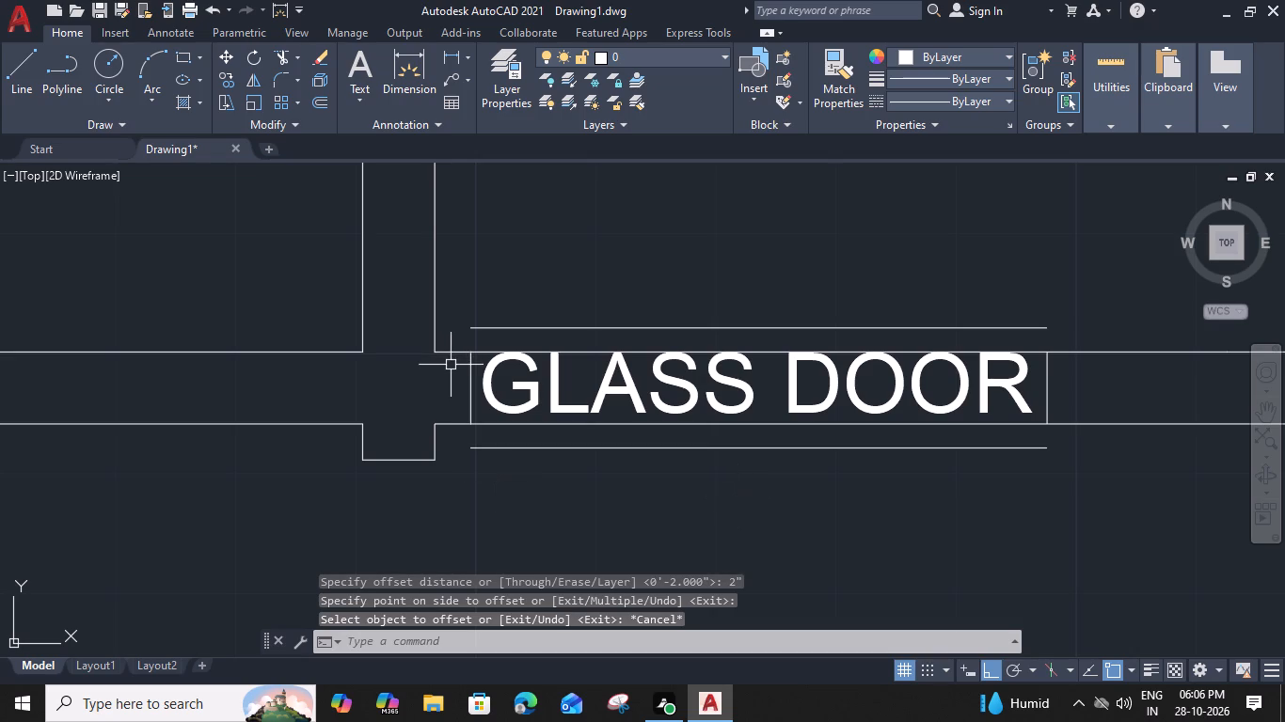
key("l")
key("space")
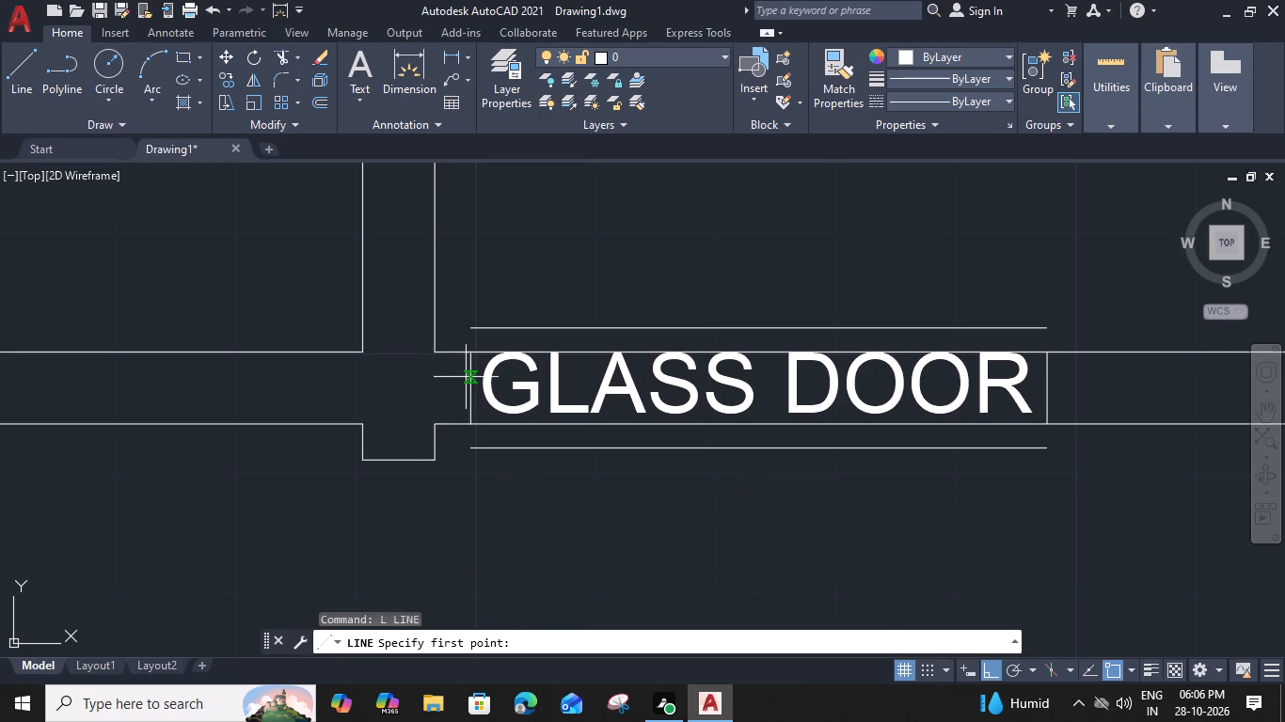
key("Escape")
Extend both jamb lines of the glass door opening north and south to meet the two offset lines.
type("EX")
key("space")
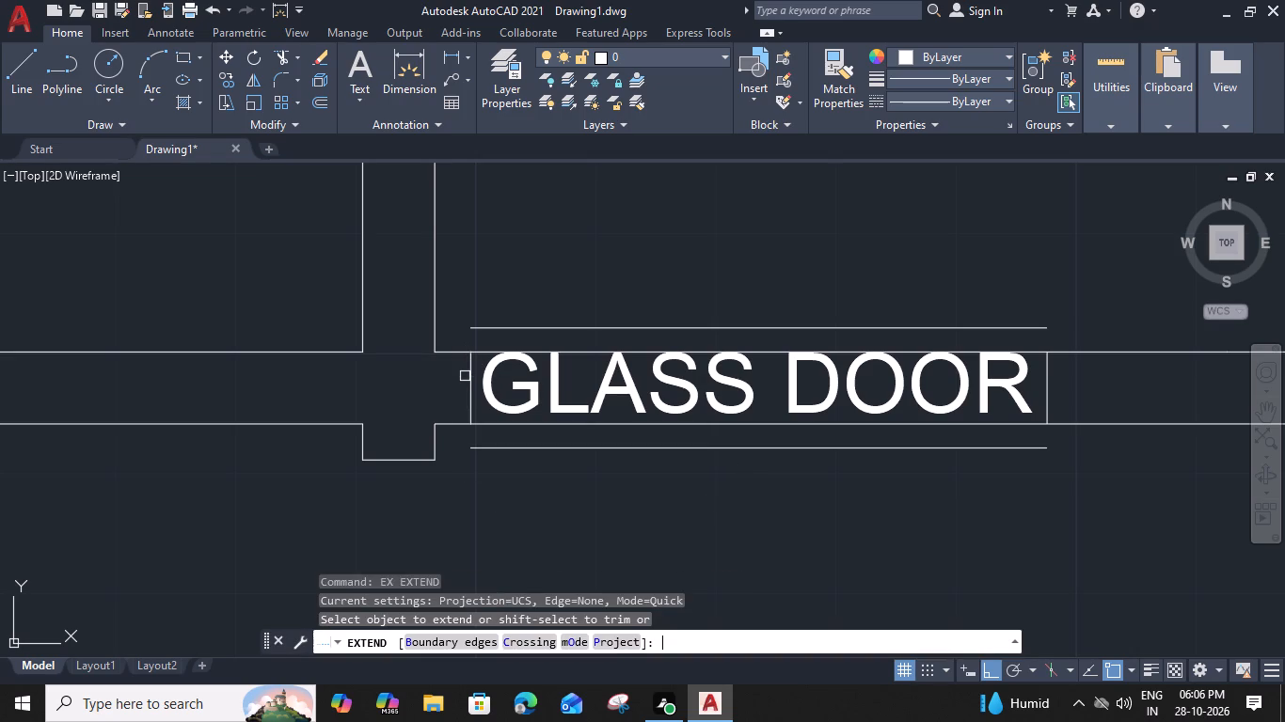
left_click(470, 377)
left_click(469, 369)
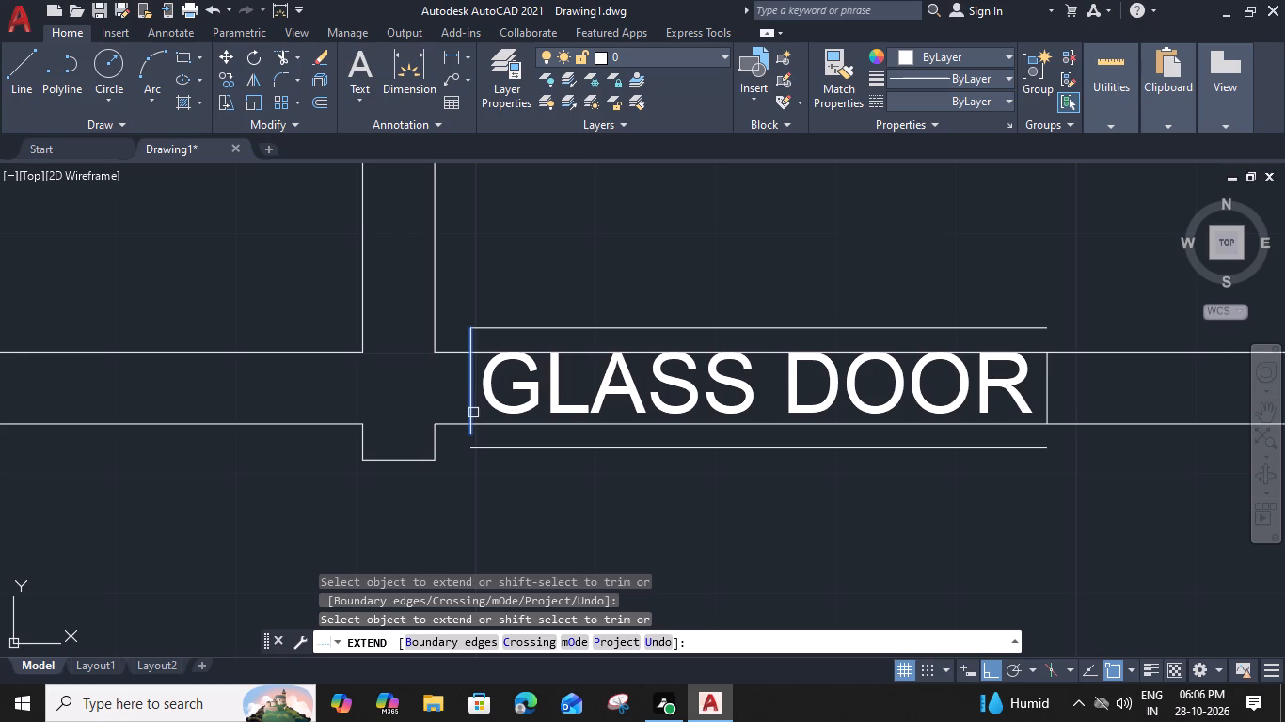
left_click(468, 412)
left_click(471, 414)
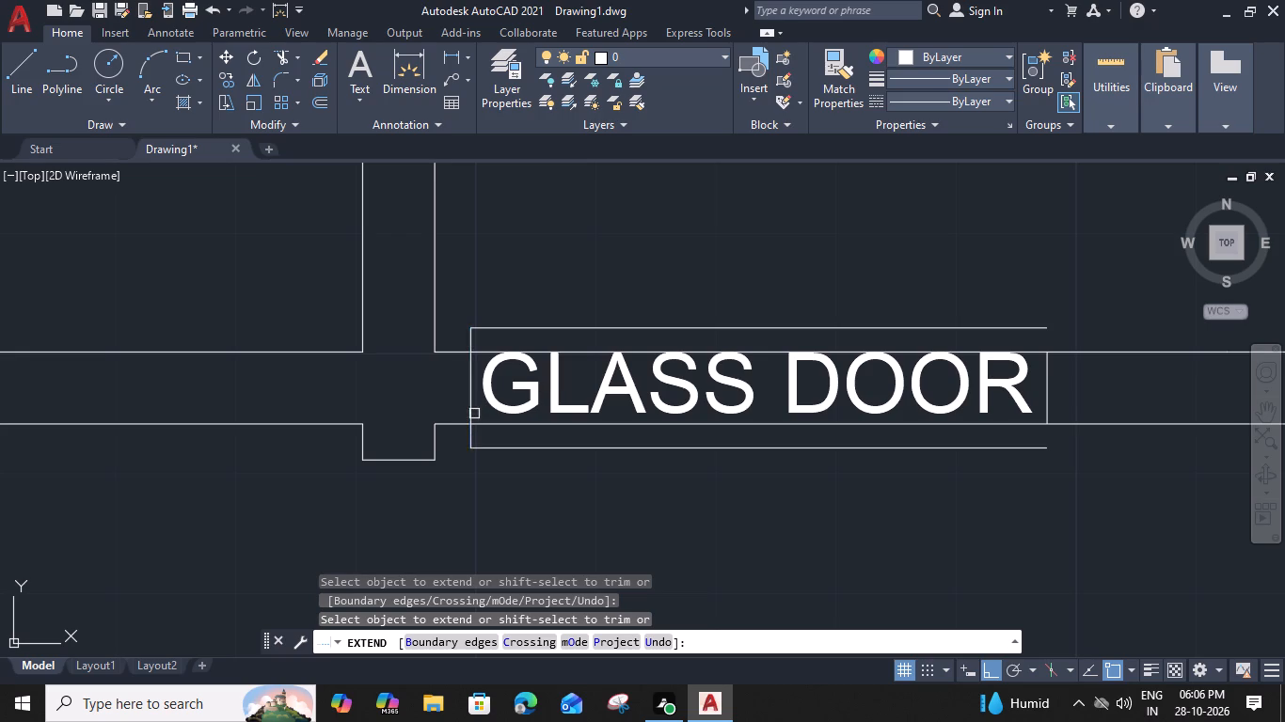
left_click(1048, 381)
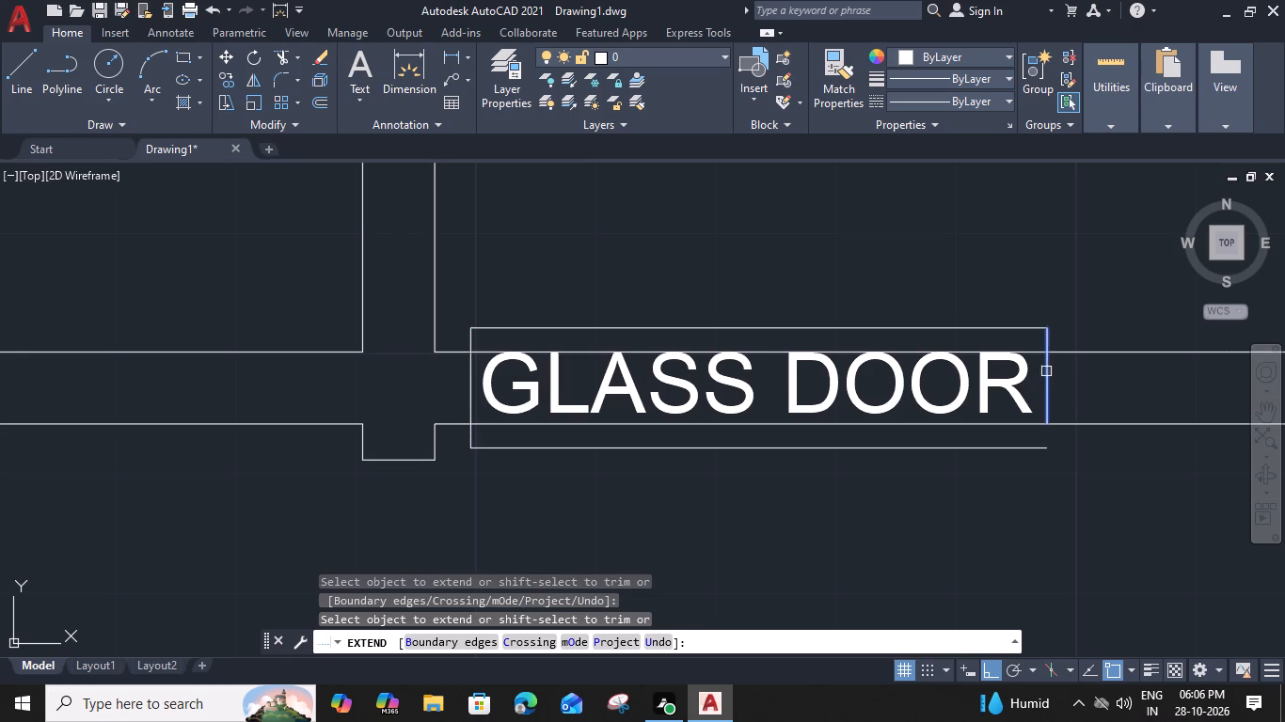
left_click(1046, 371)
left_click(1050, 387)
left_click(1051, 400)
key("Escape")
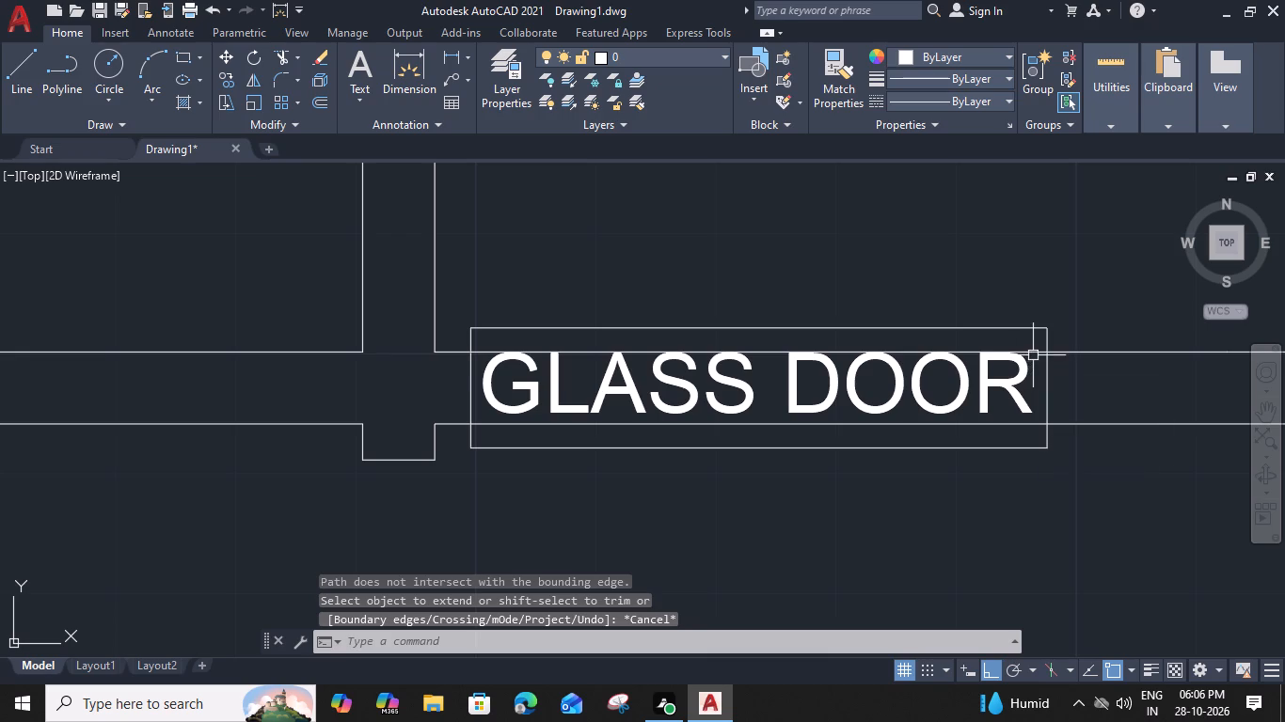
Delete the two original lines along the wall faces that cross the GLASS DOOR label.
left_click(1034, 352)
key("Delete")
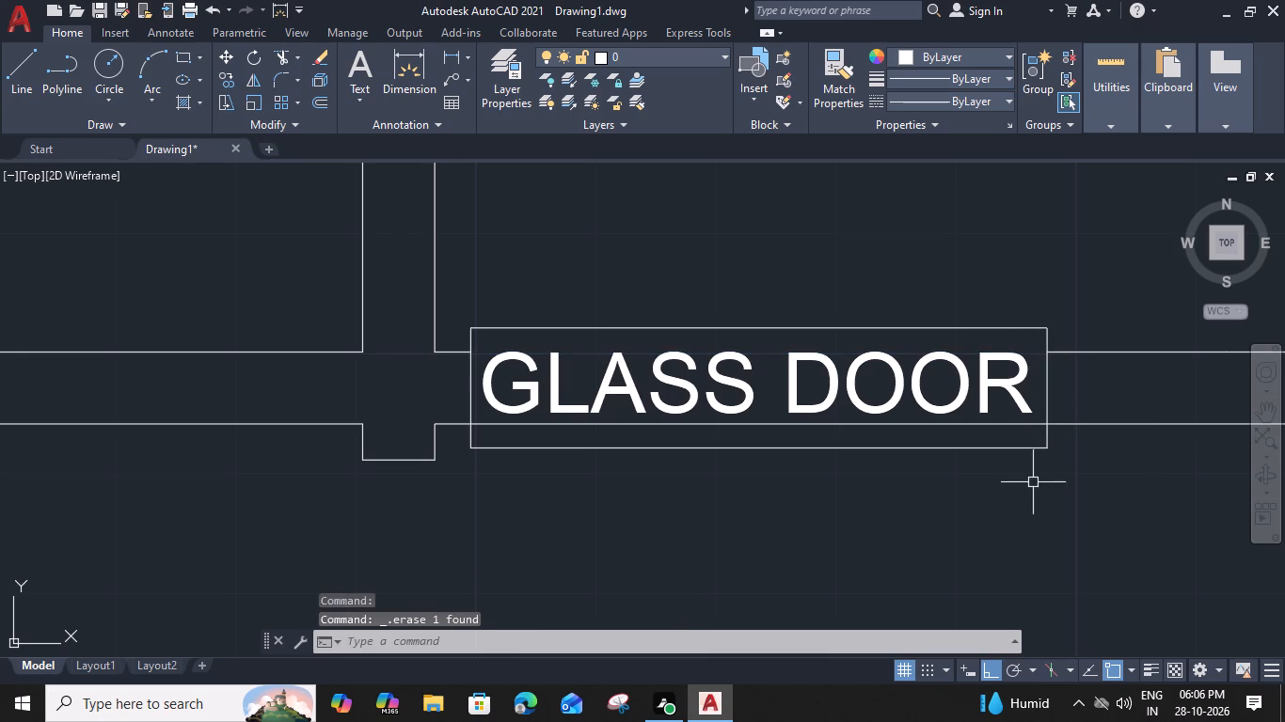
left_click(1032, 422)
key("Delete")
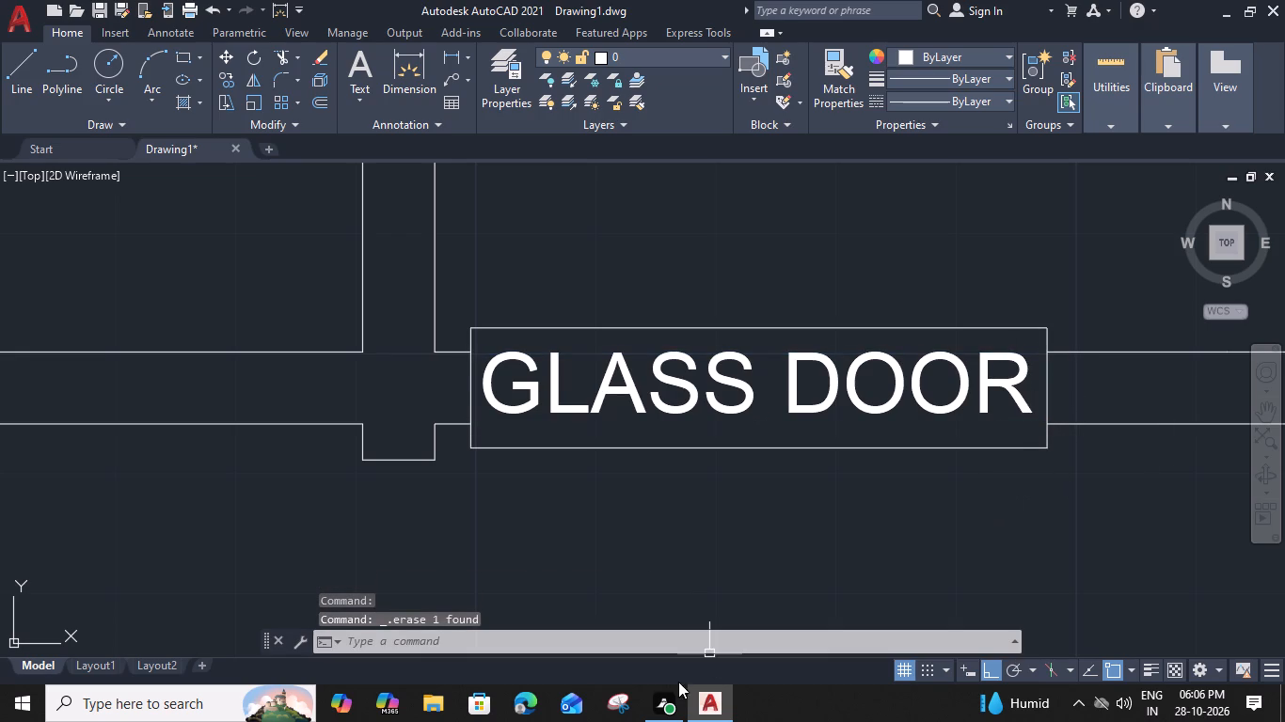
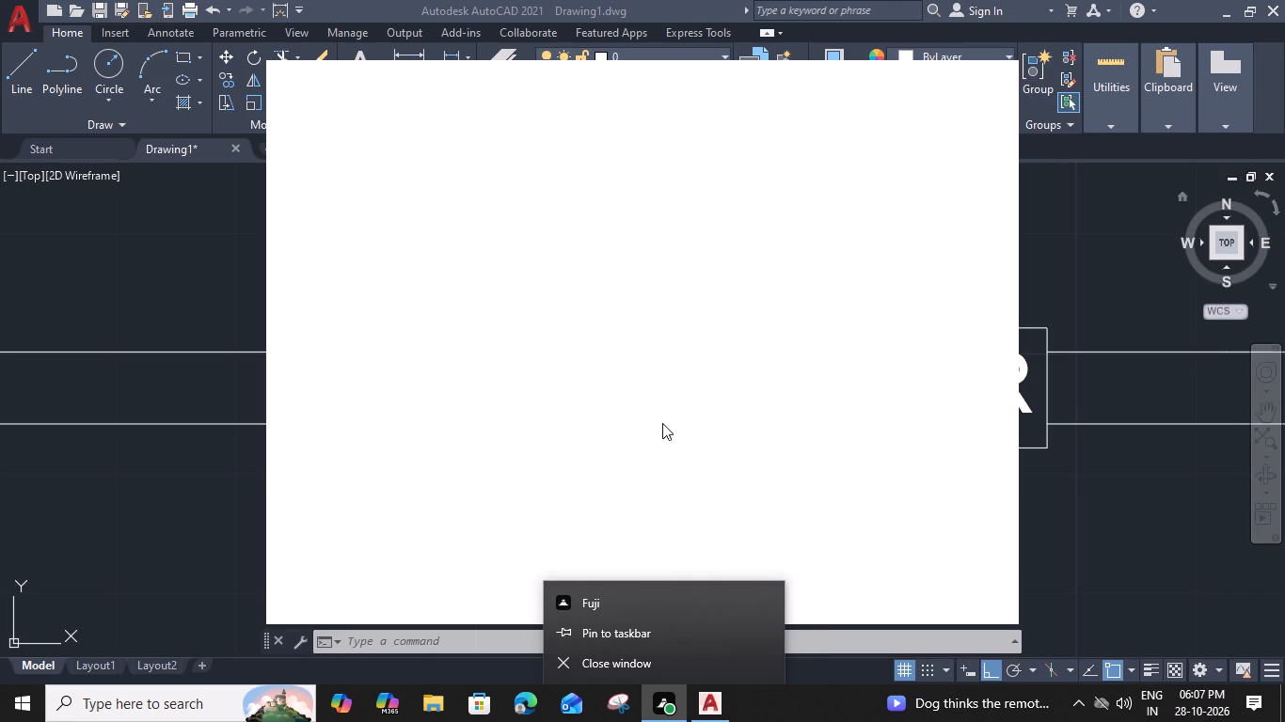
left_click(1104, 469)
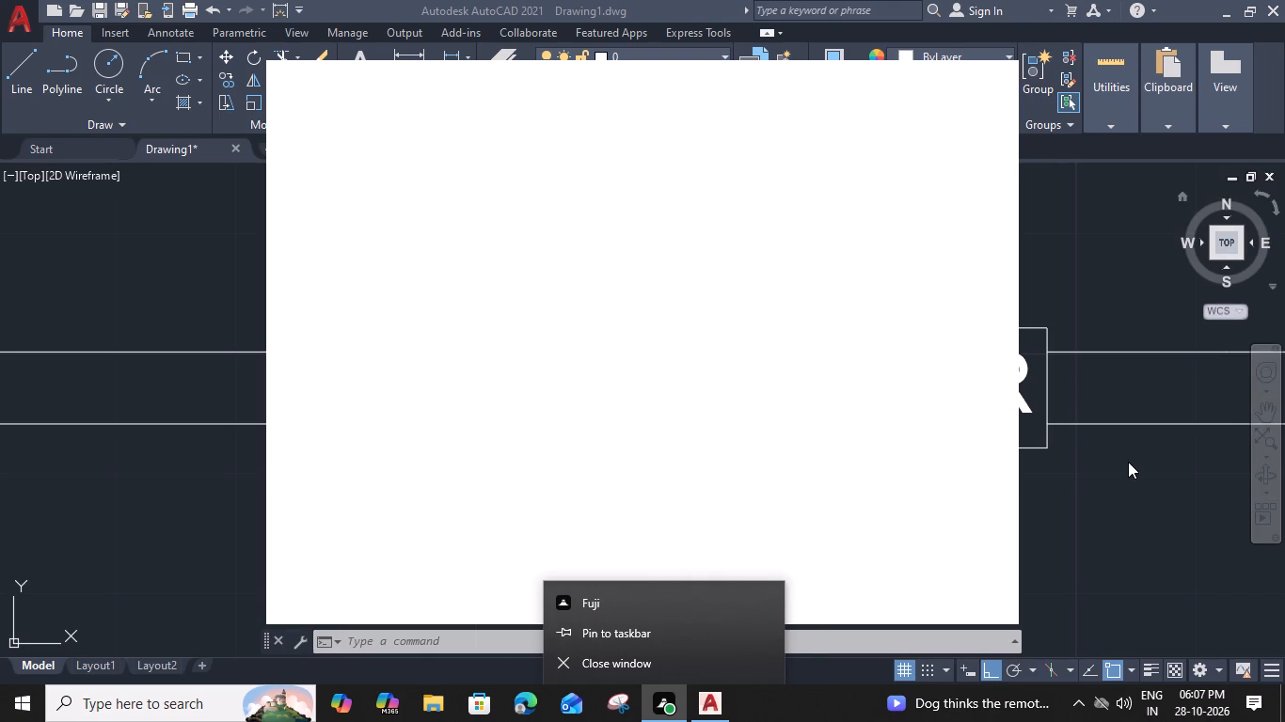
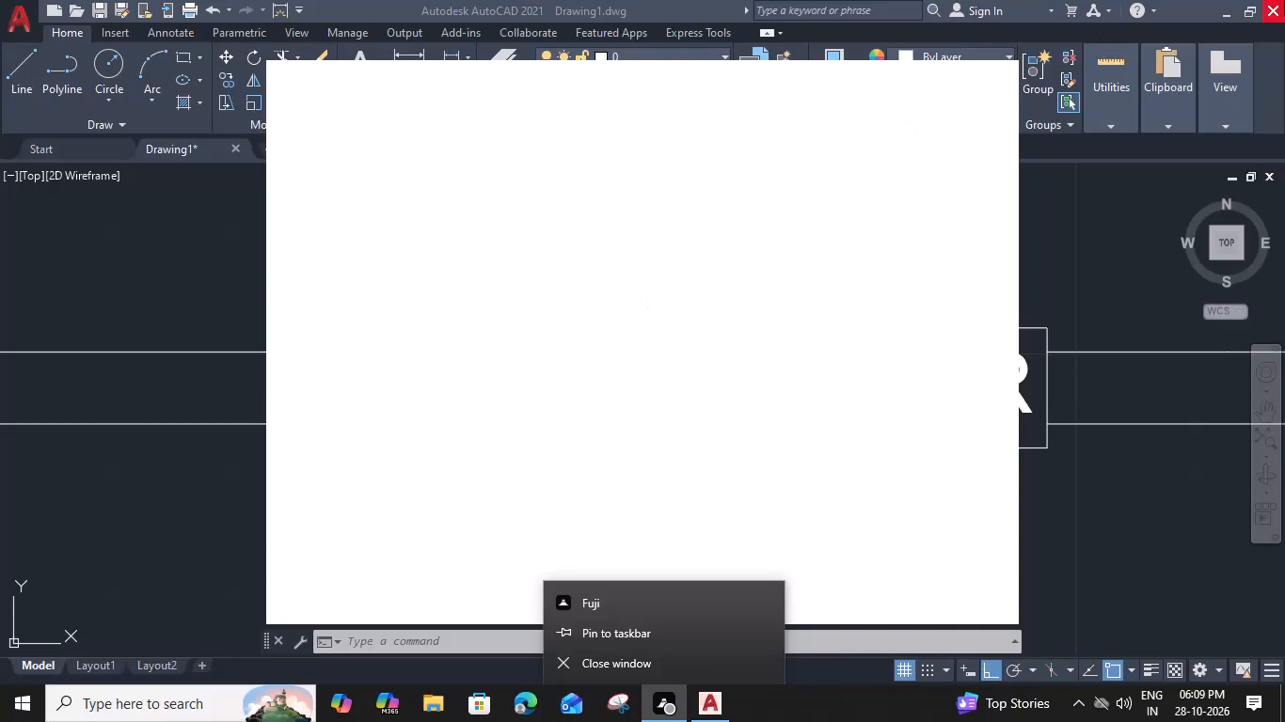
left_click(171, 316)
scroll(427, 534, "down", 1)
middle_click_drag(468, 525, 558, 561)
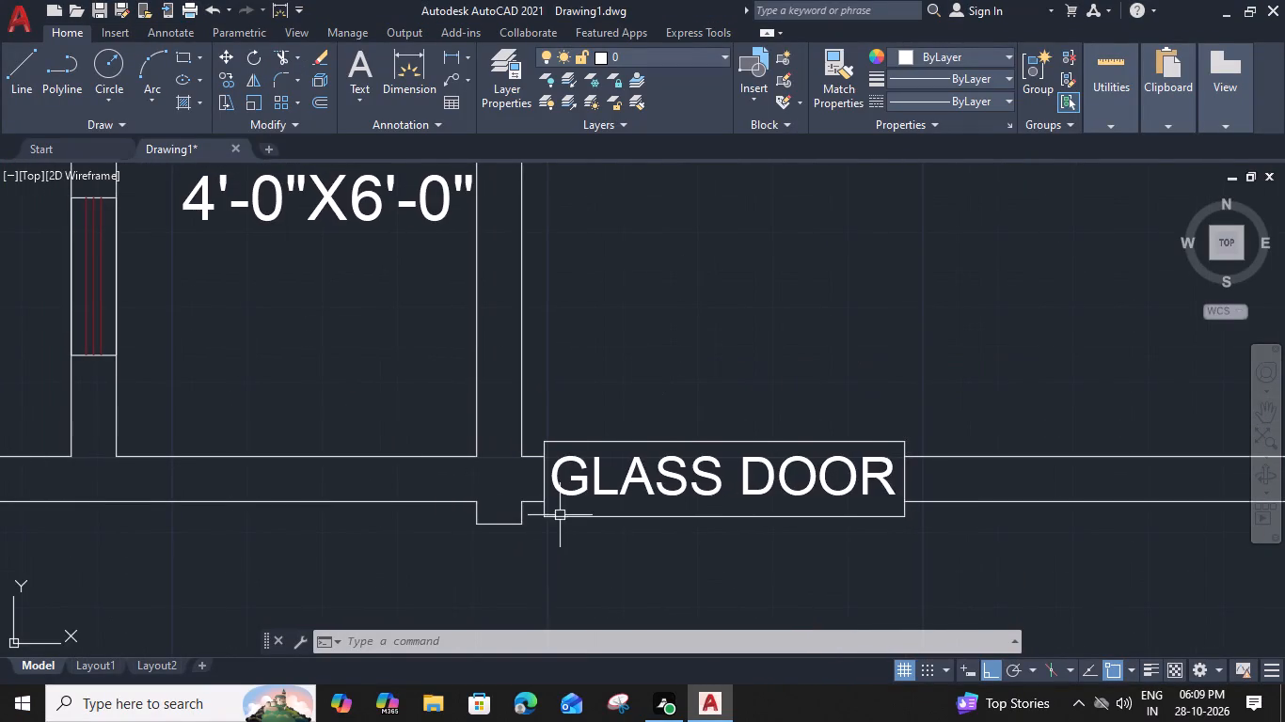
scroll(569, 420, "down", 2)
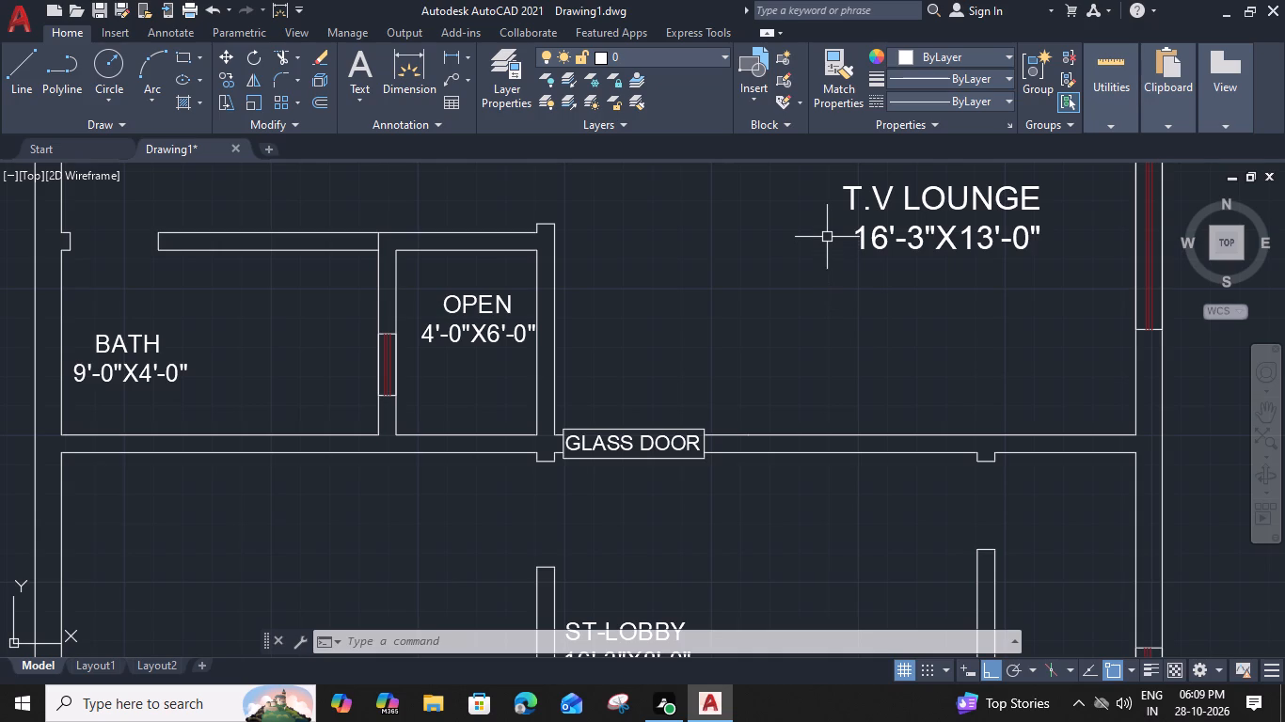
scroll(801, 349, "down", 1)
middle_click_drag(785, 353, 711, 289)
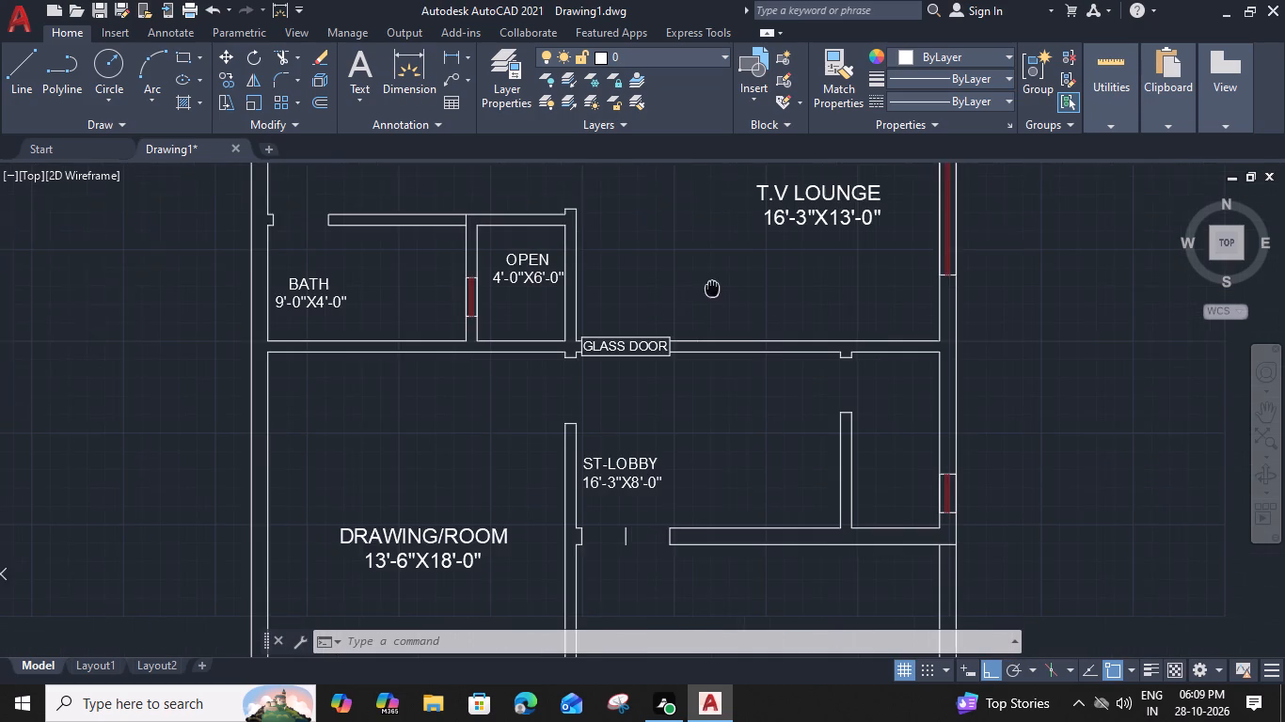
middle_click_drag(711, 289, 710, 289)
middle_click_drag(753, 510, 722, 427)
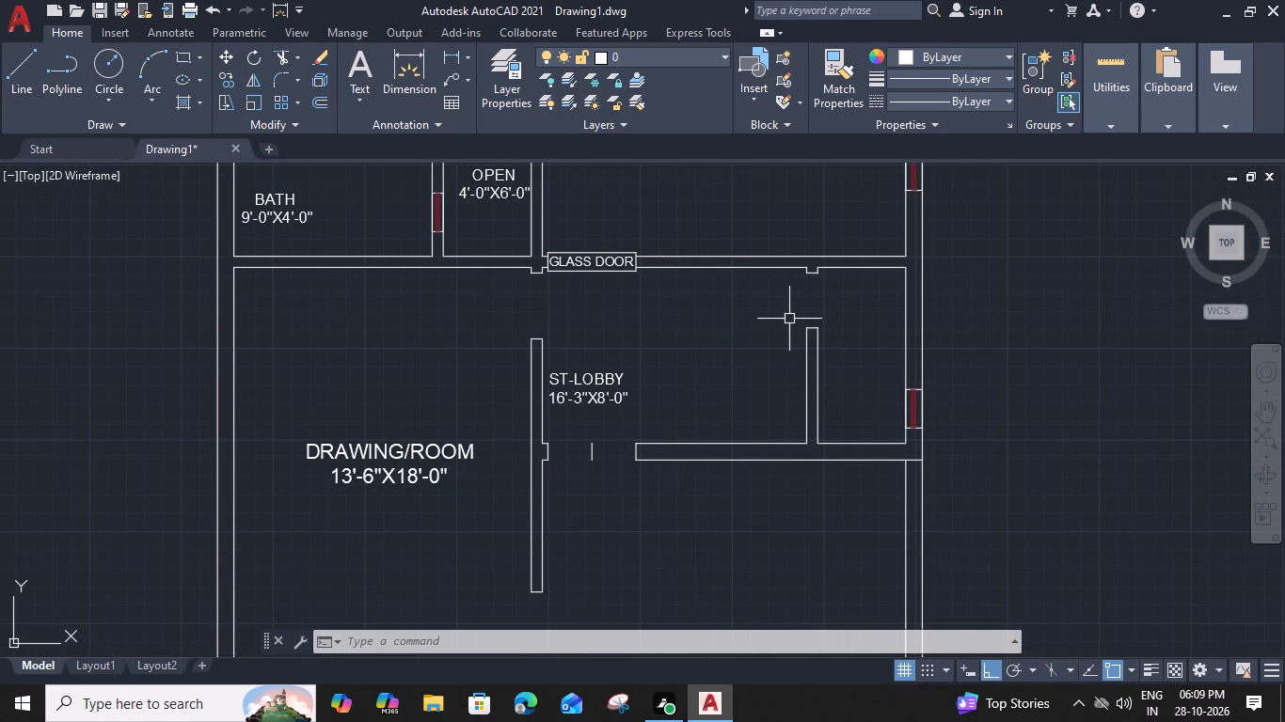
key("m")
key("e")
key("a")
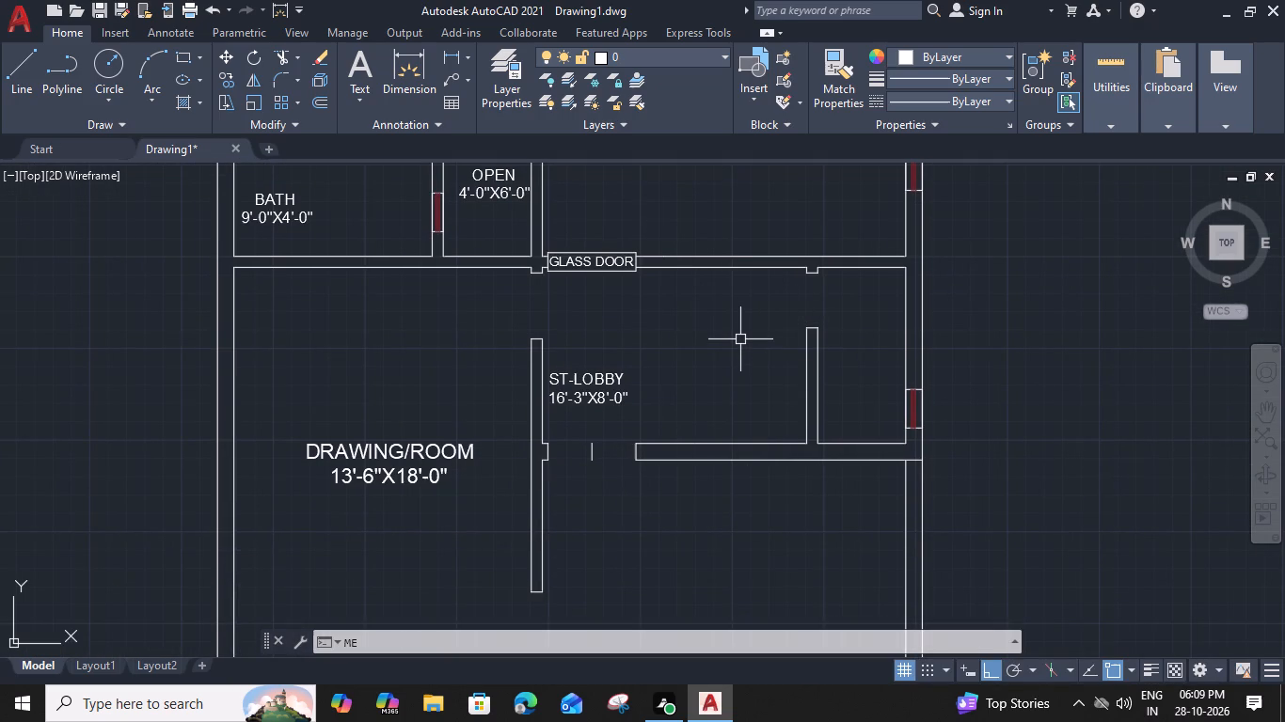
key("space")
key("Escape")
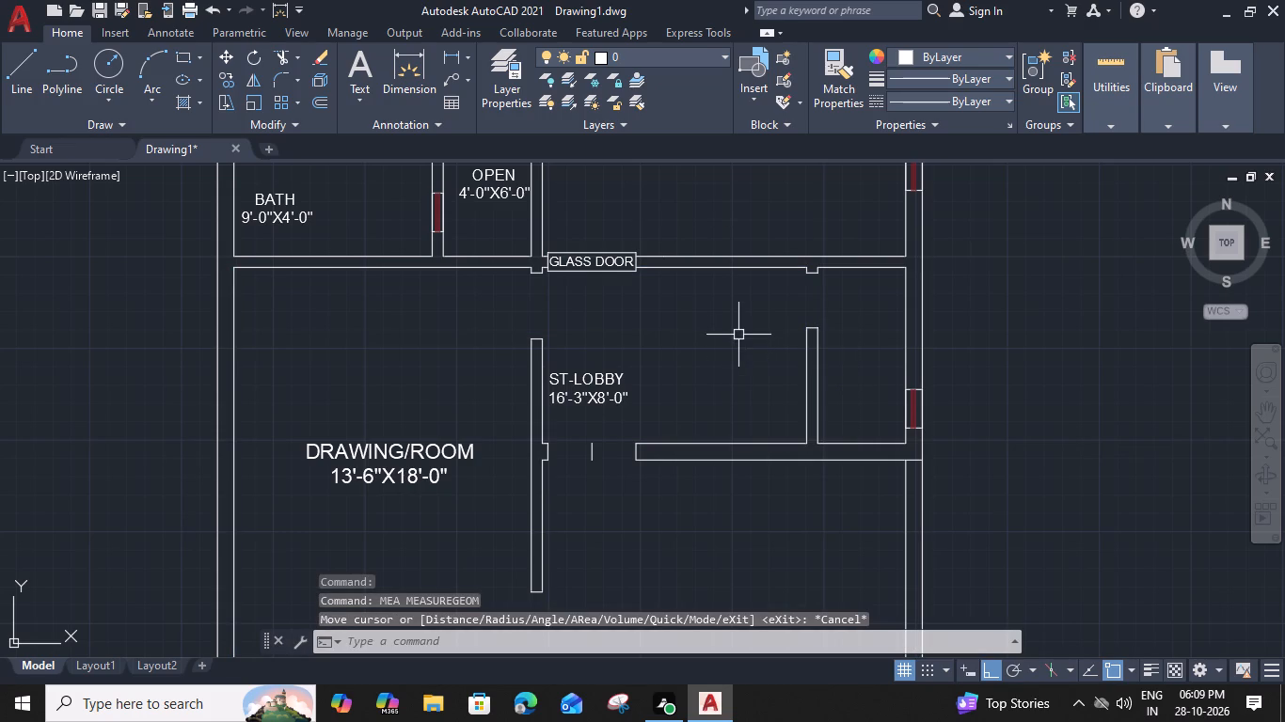
Offset the inner face line of the wall below ST-LOBBY 4' upward into the lobby.
left_click(754, 444)
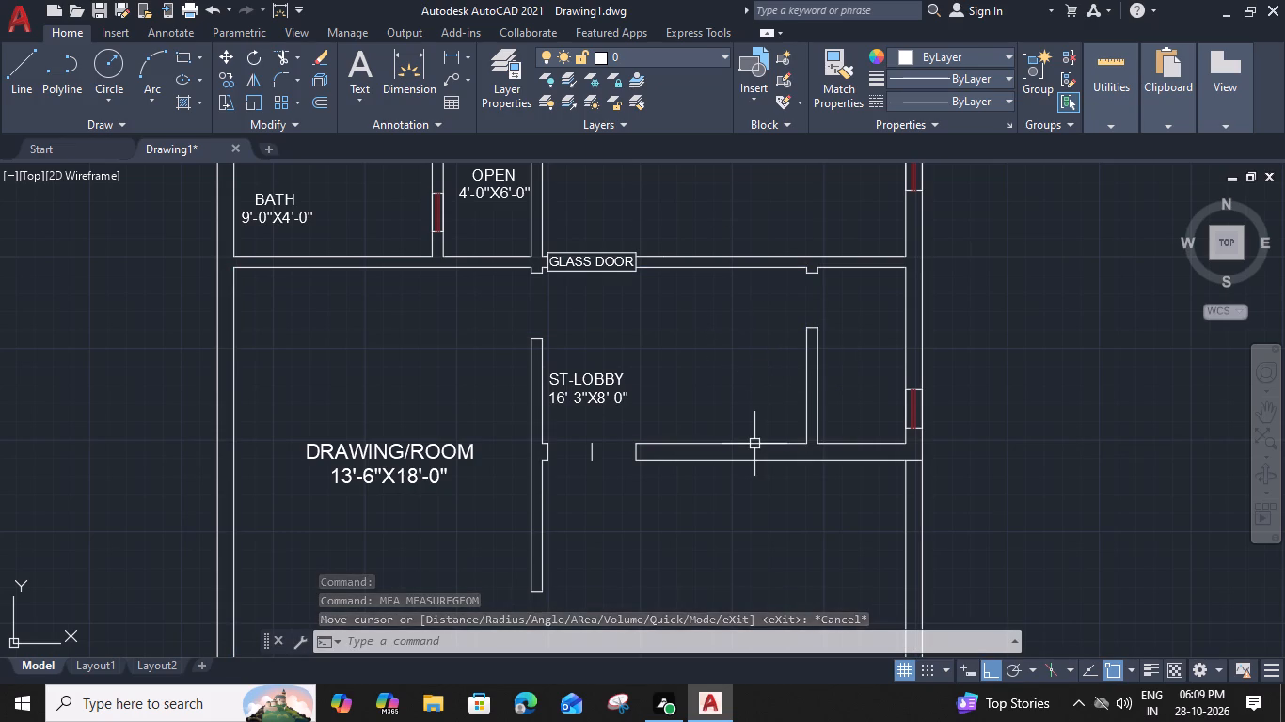
type("O 4'")
key("space")
left_click(748, 356)
key("Escape")
Offset the new horizontal line in ST-LOBBY 5" to both sides, and erase the original centre line.
left_click(748, 360)
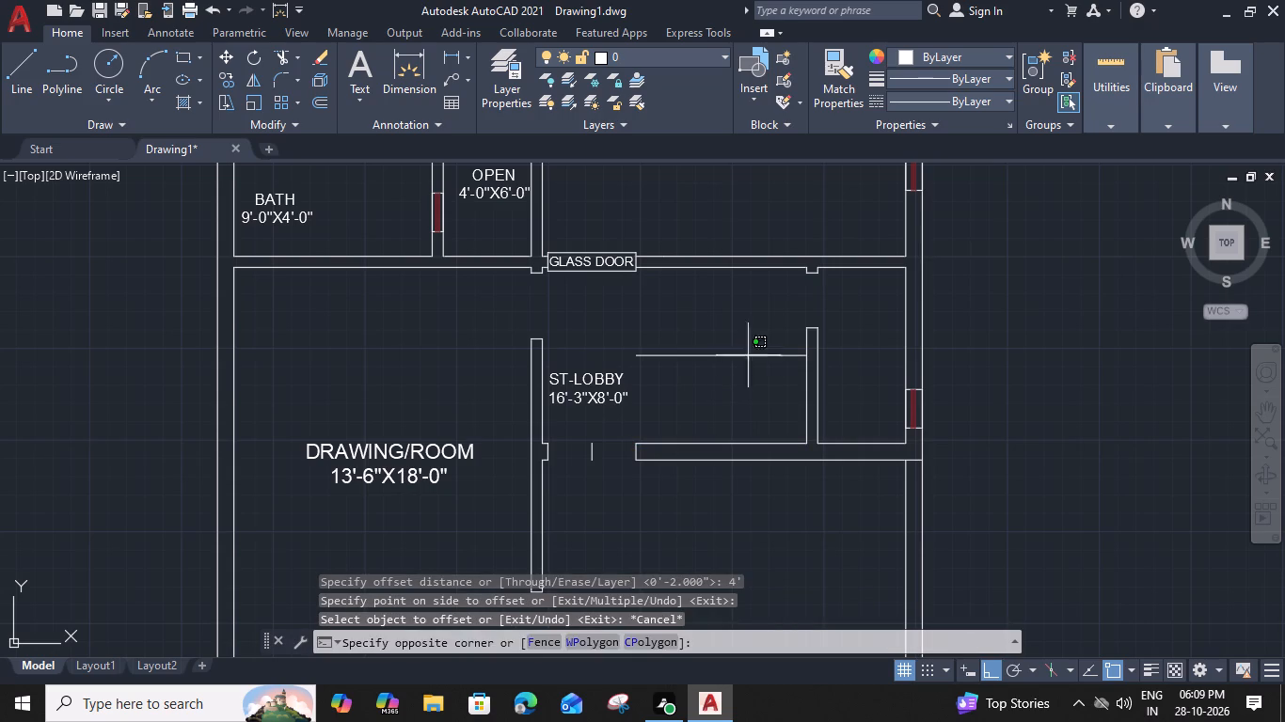
left_click(735, 316)
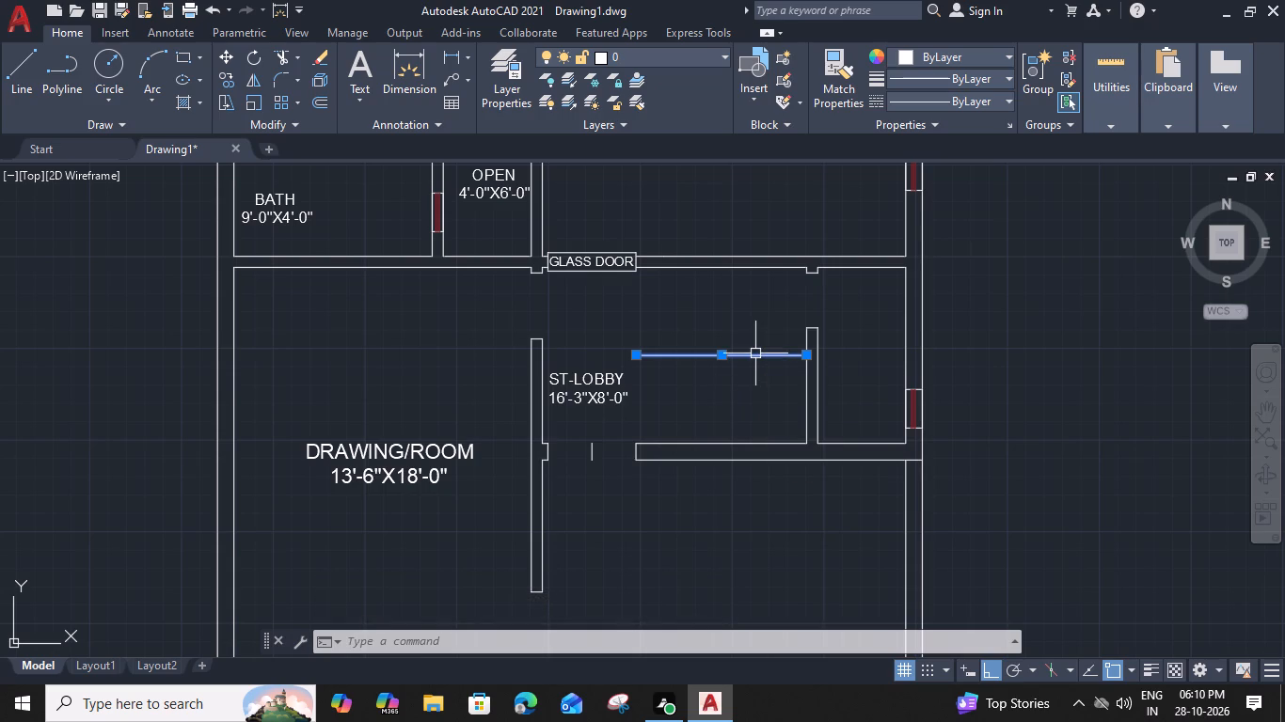
type("O")
key("space")
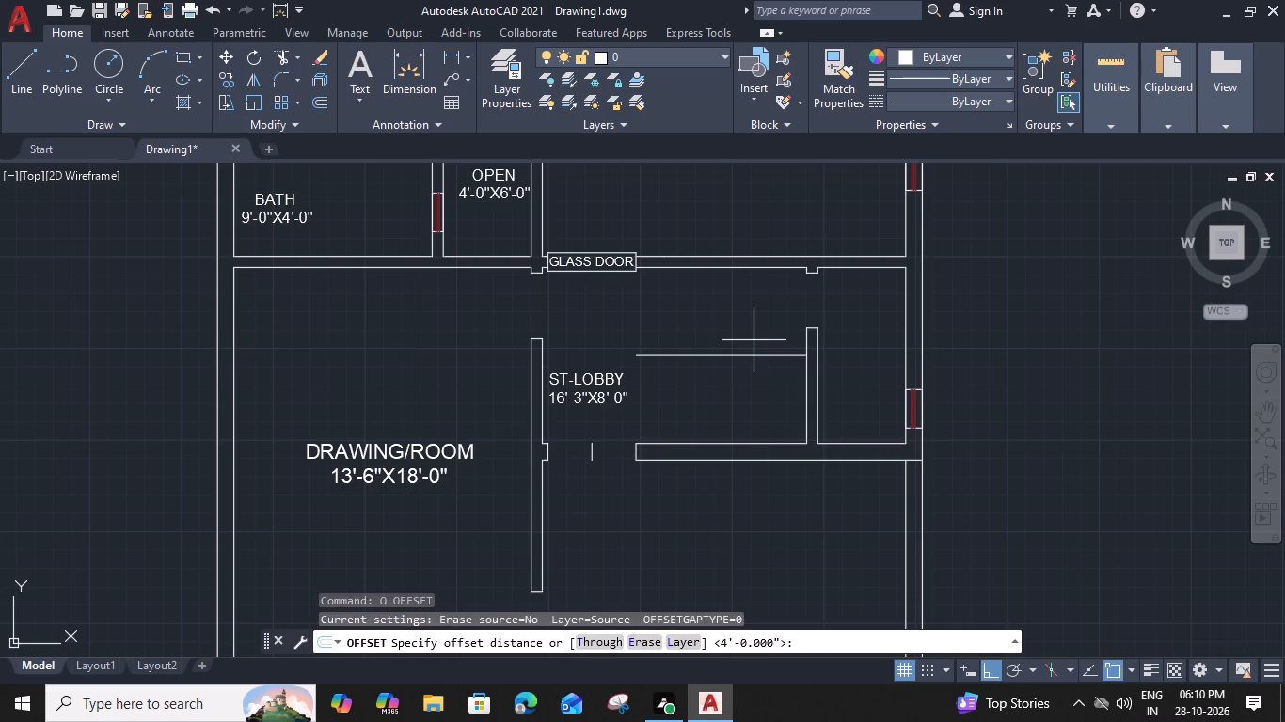
type("5\"")
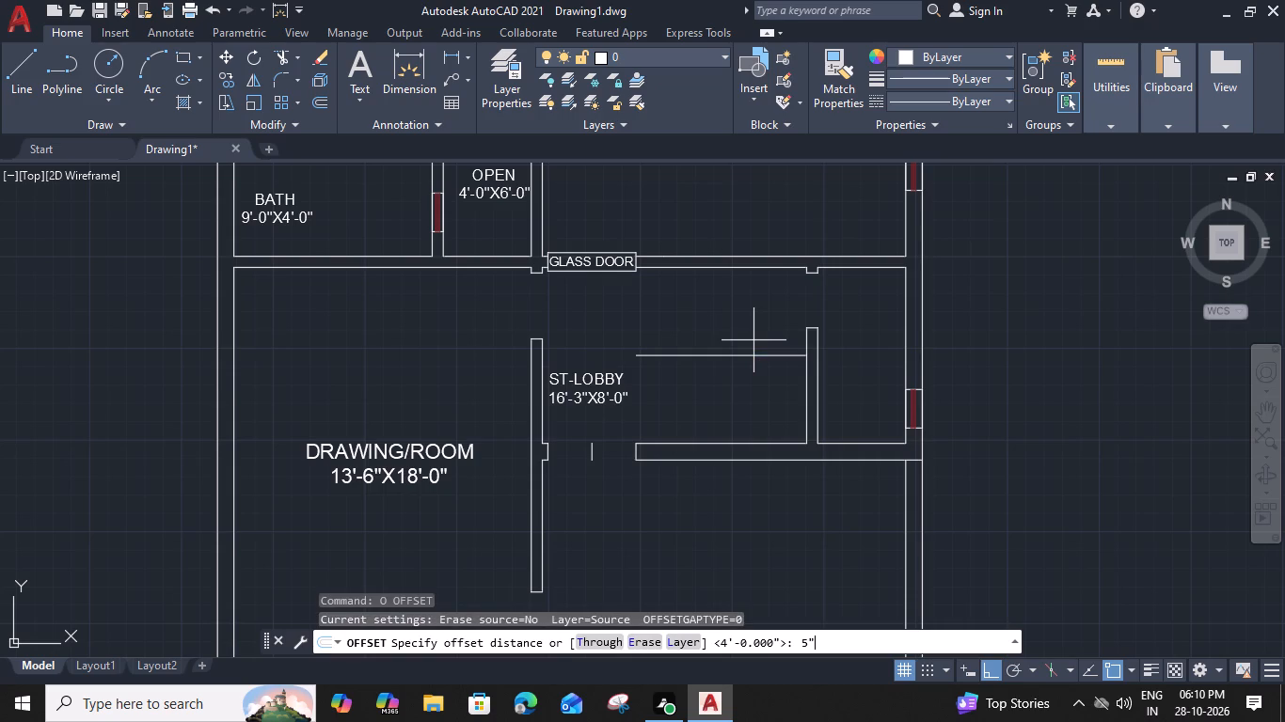
key("Return")
left_click(754, 323)
left_click(758, 353)
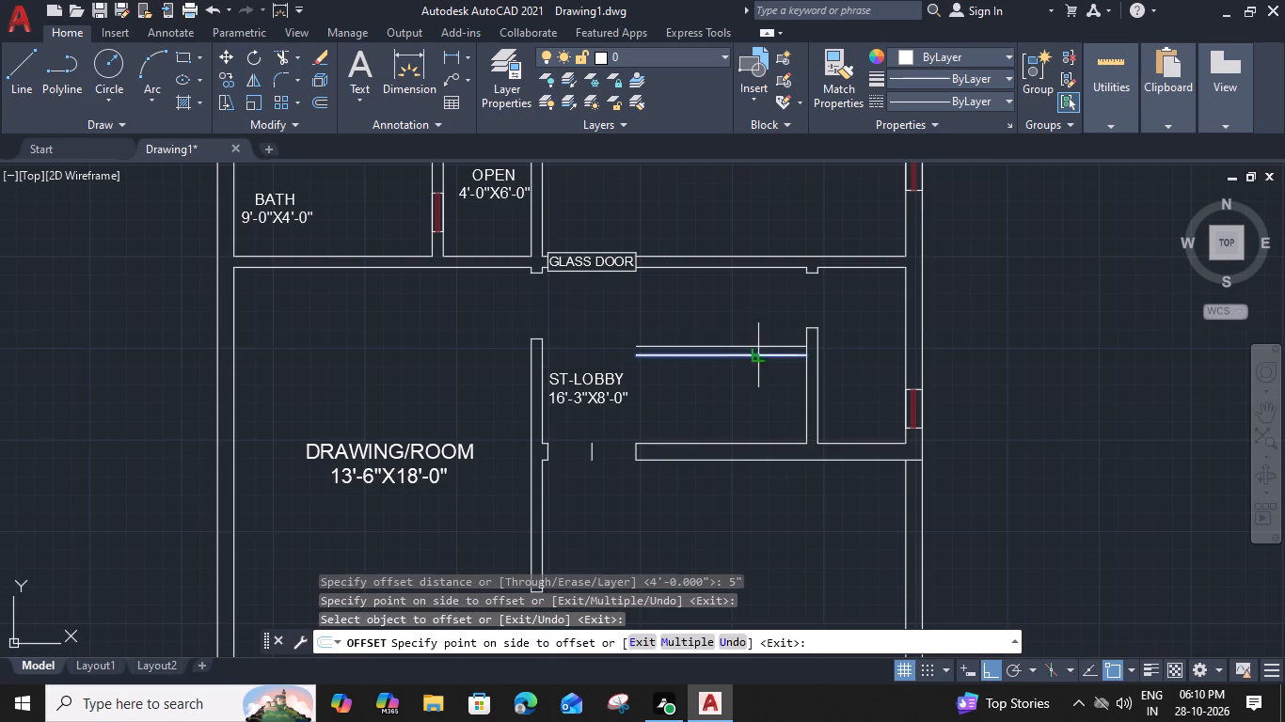
left_click(758, 372)
key("Escape")
left_click(755, 352)
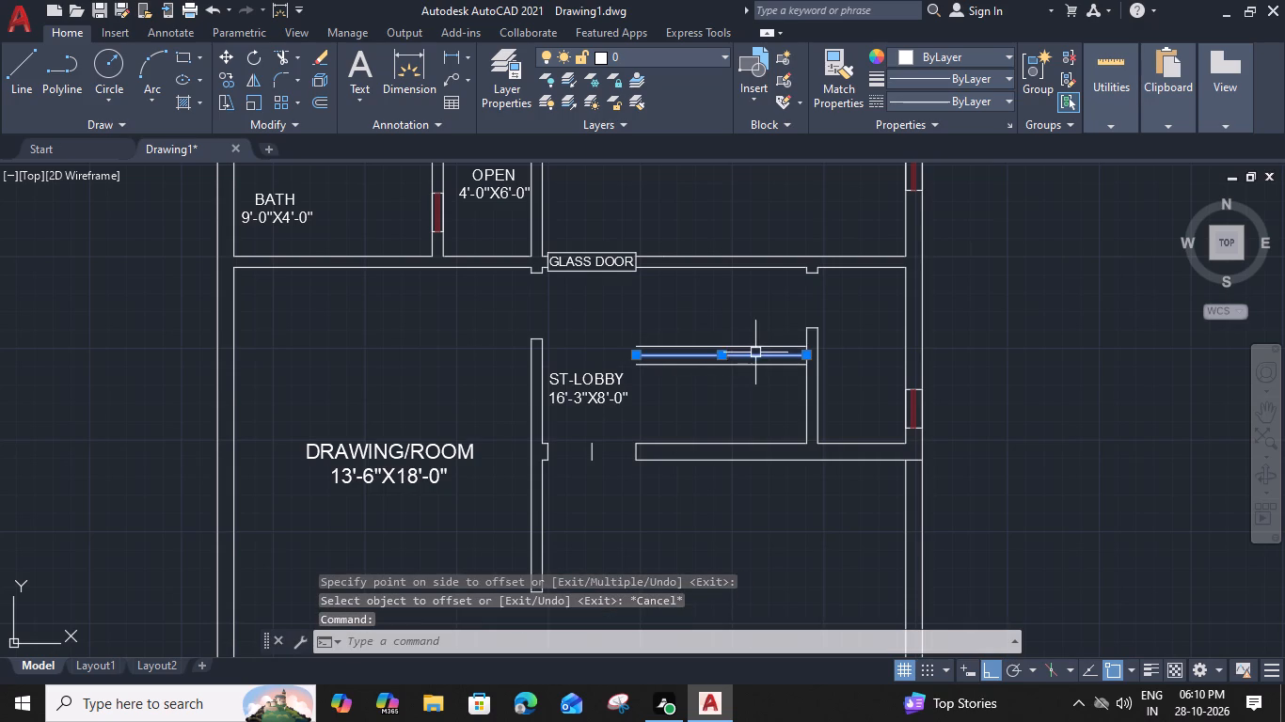
key("Delete")
Offset the two horizontal stair lines 2" outward, the upper one upward and the lower one downward.
left_click(754, 346)
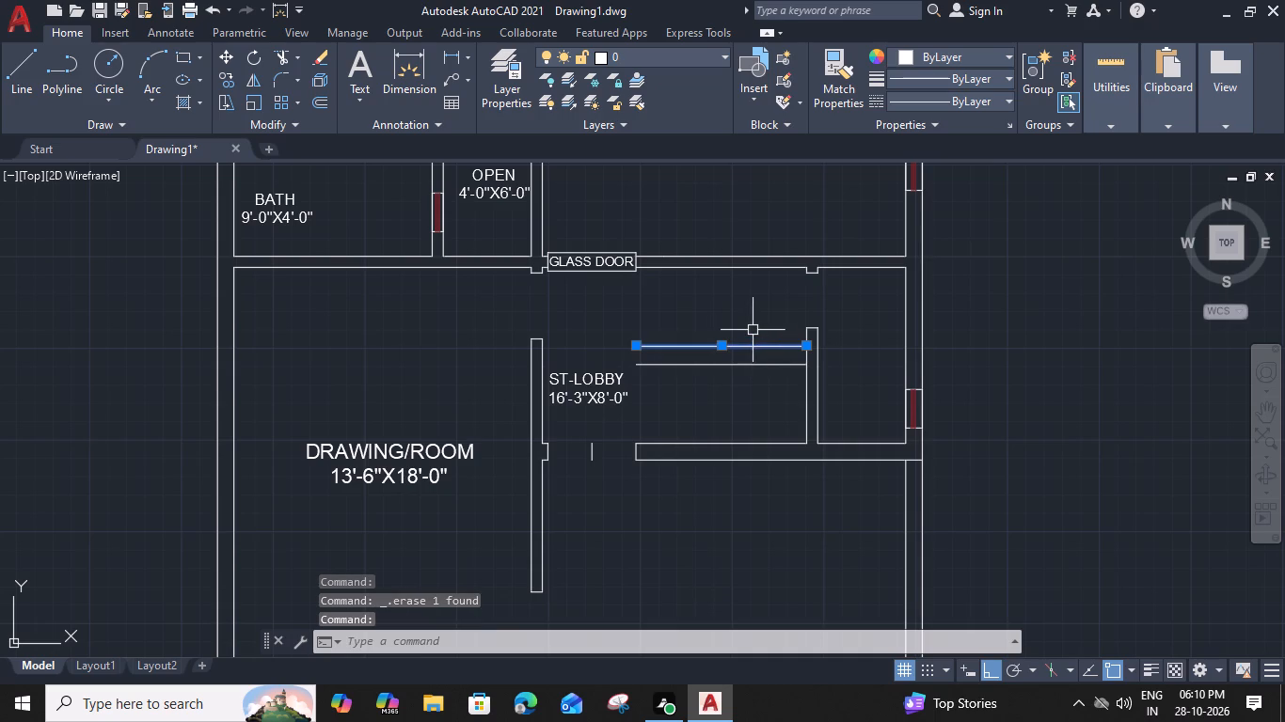
type("O 2")
key("shift+quotedbl")
key("Return")
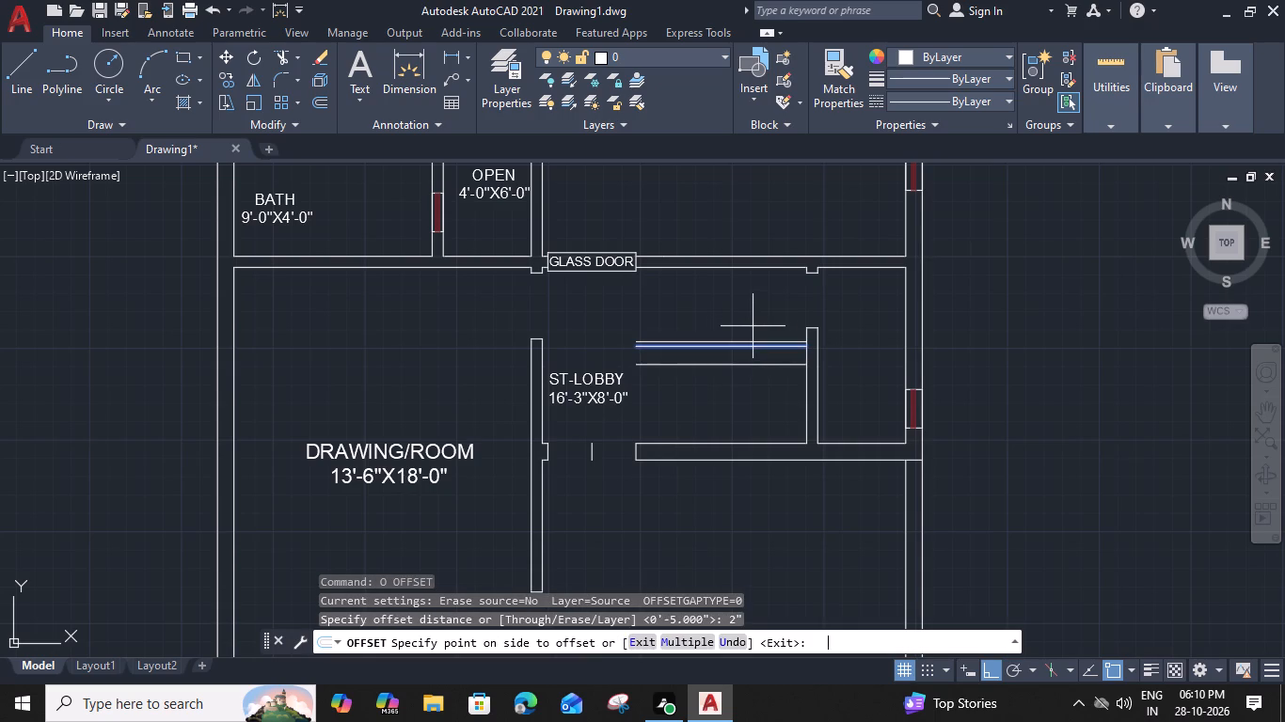
left_click(752, 312)
left_click_drag(758, 366, 758, 374)
left_click(758, 390)
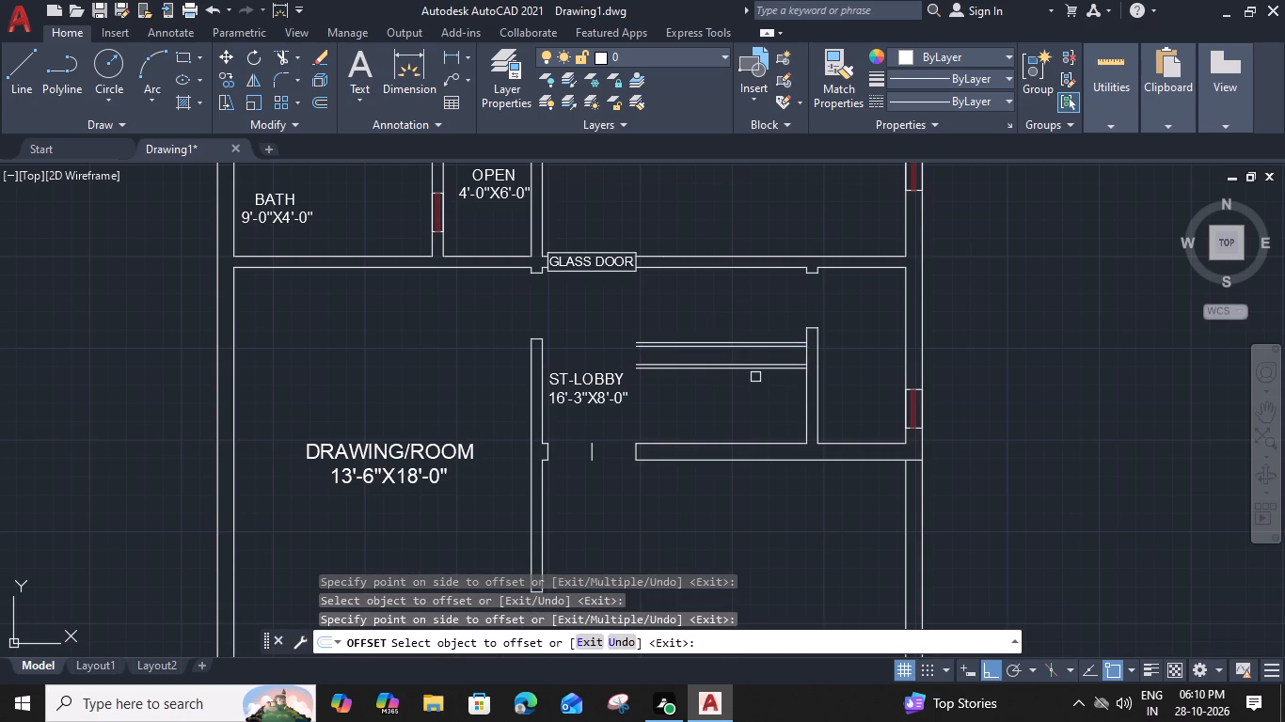
key("Escape")
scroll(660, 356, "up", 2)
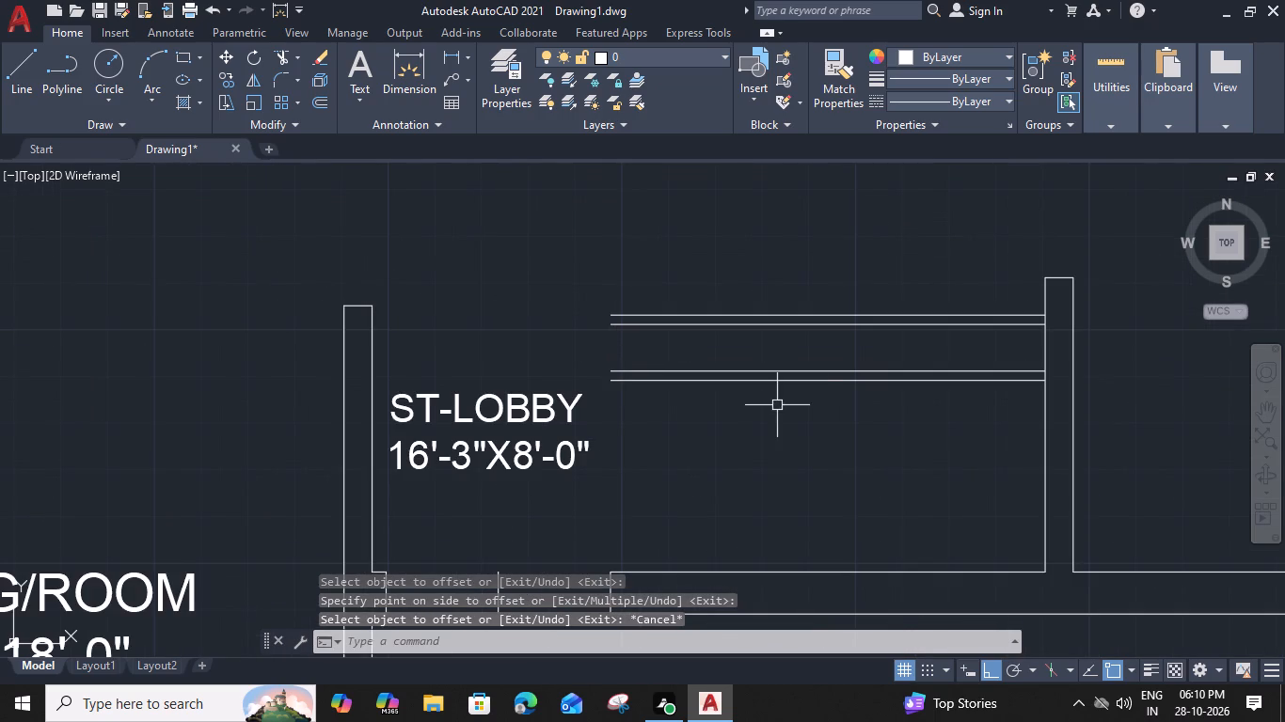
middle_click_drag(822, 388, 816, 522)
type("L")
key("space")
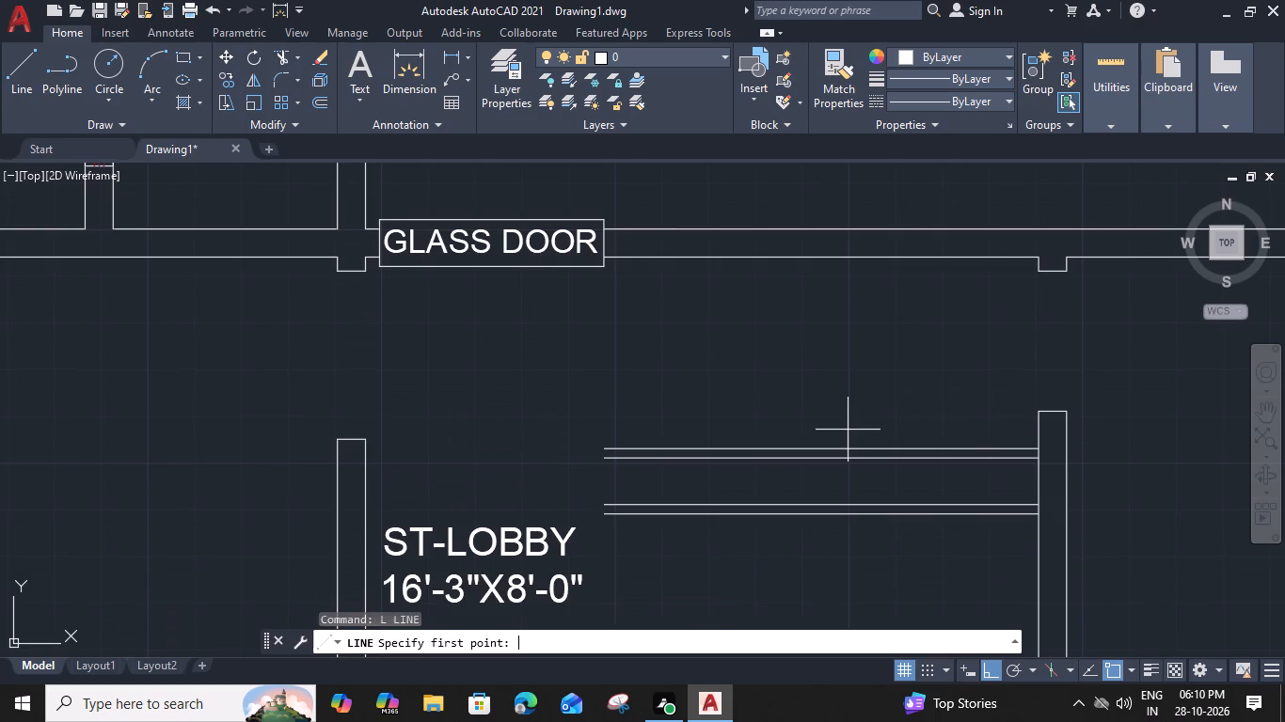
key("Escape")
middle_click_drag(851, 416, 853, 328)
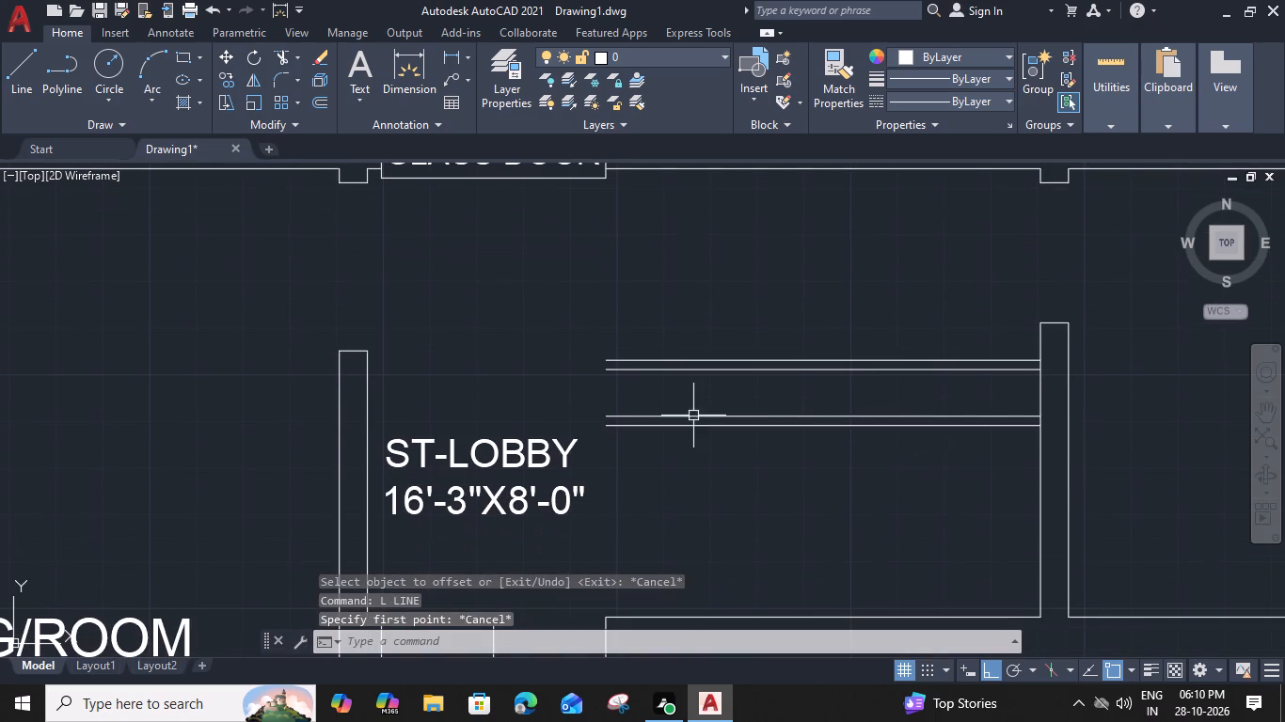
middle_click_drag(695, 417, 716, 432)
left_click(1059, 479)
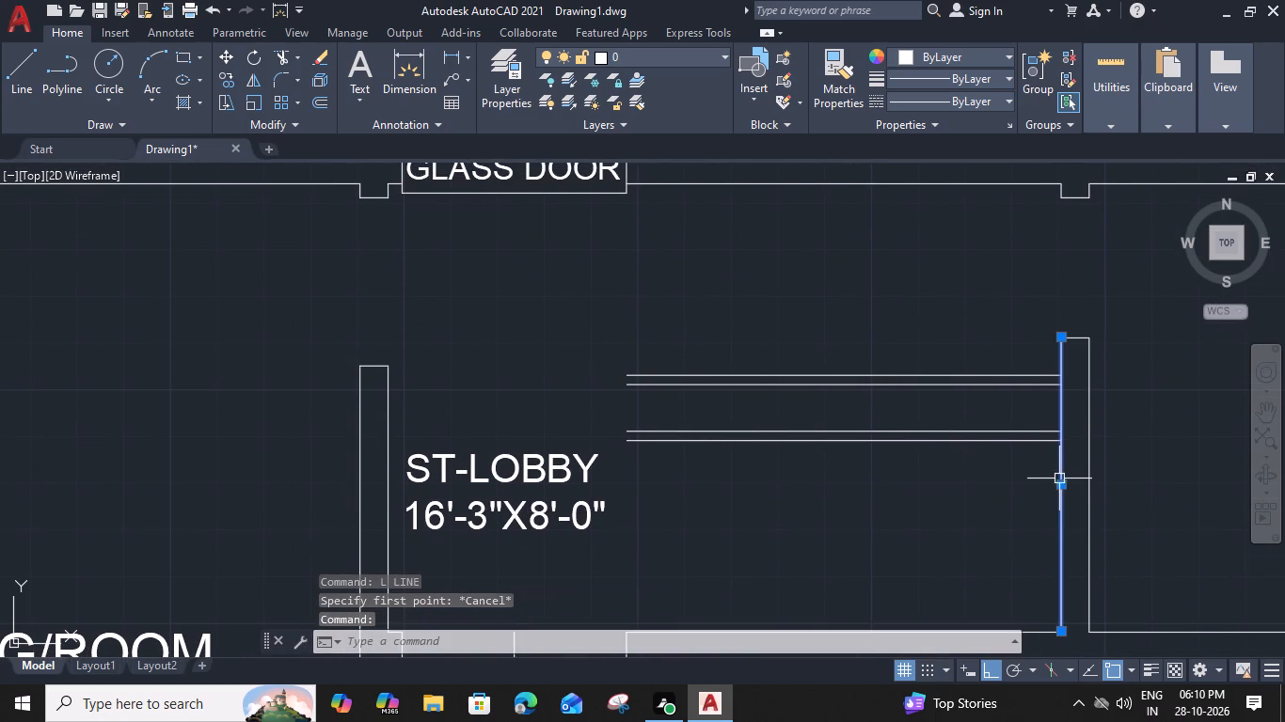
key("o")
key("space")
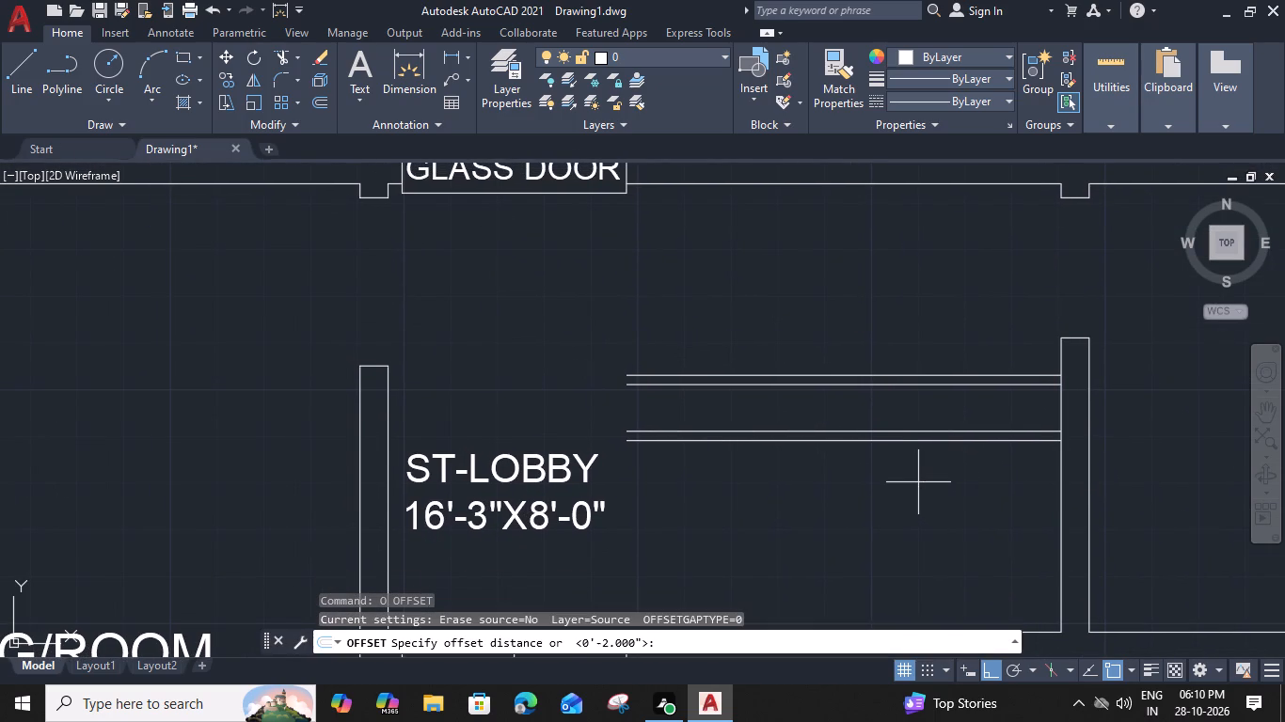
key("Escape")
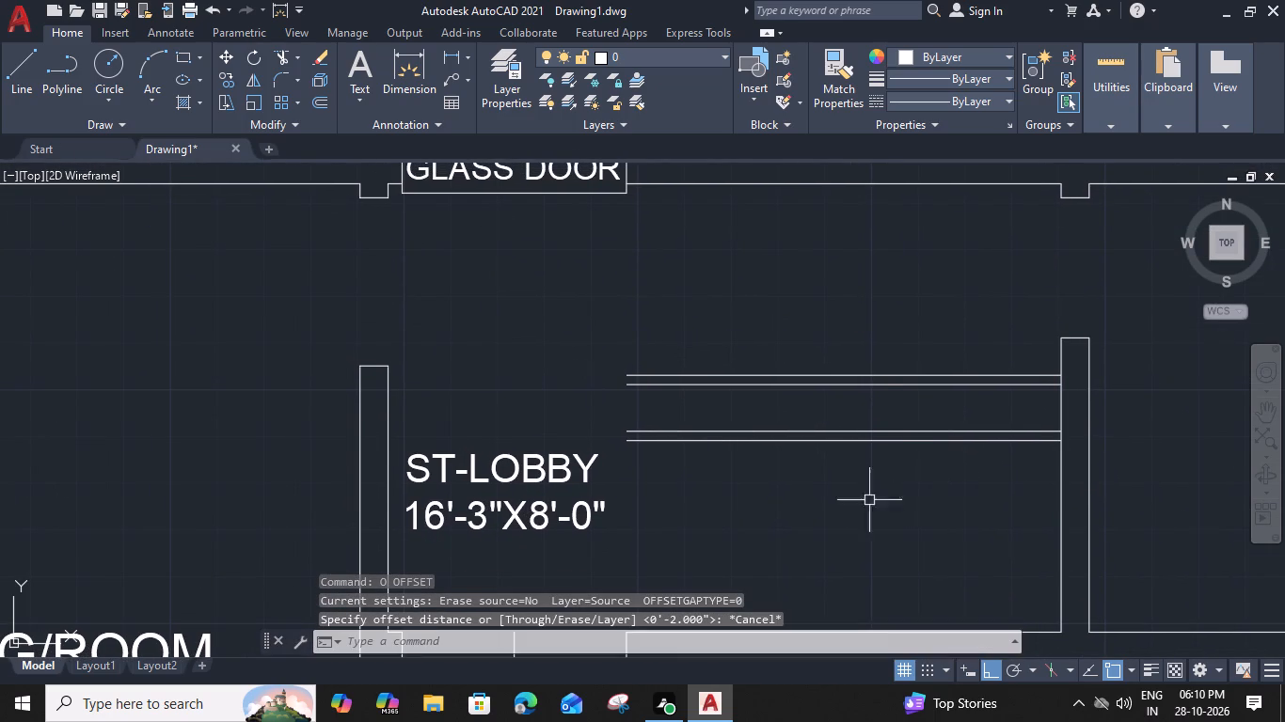
Draw a vertical first tread line from the wall below ST-LOBBY up to the lowest stair line, near its open end.
middle_click_drag(769, 509, 842, 401)
key("l")
key("space")
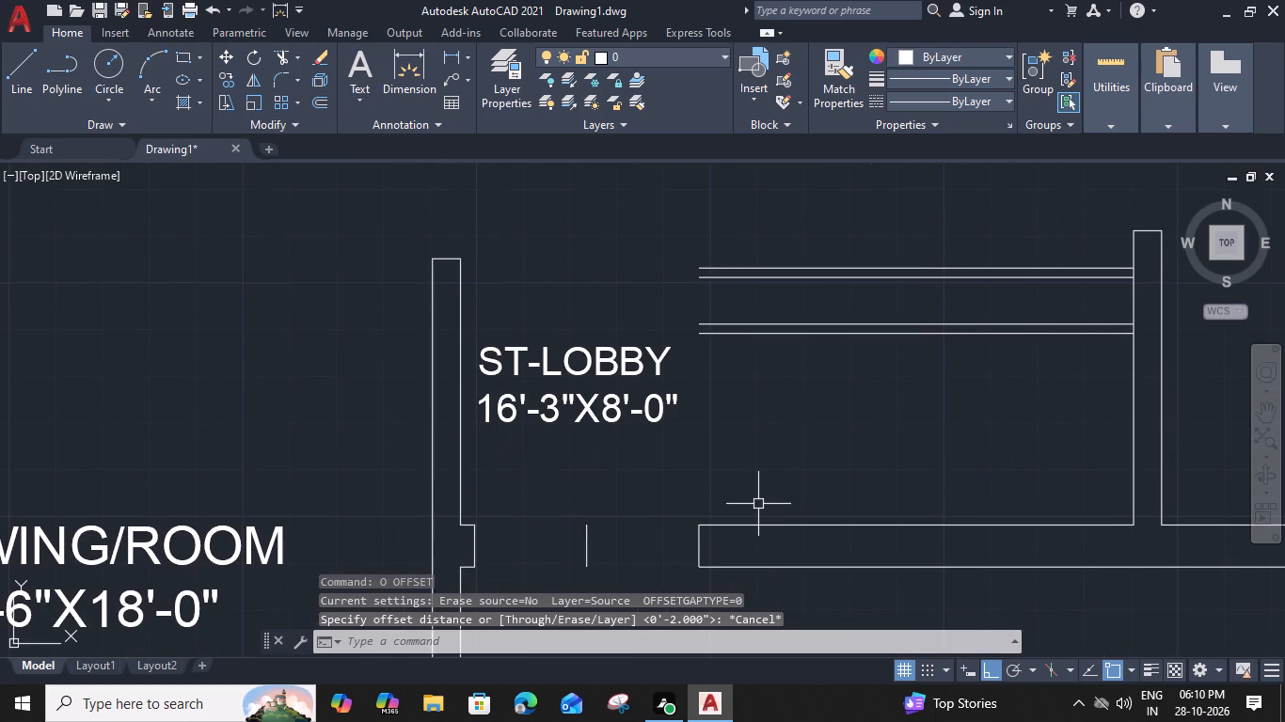
left_click(717, 526)
left_click(717, 332)
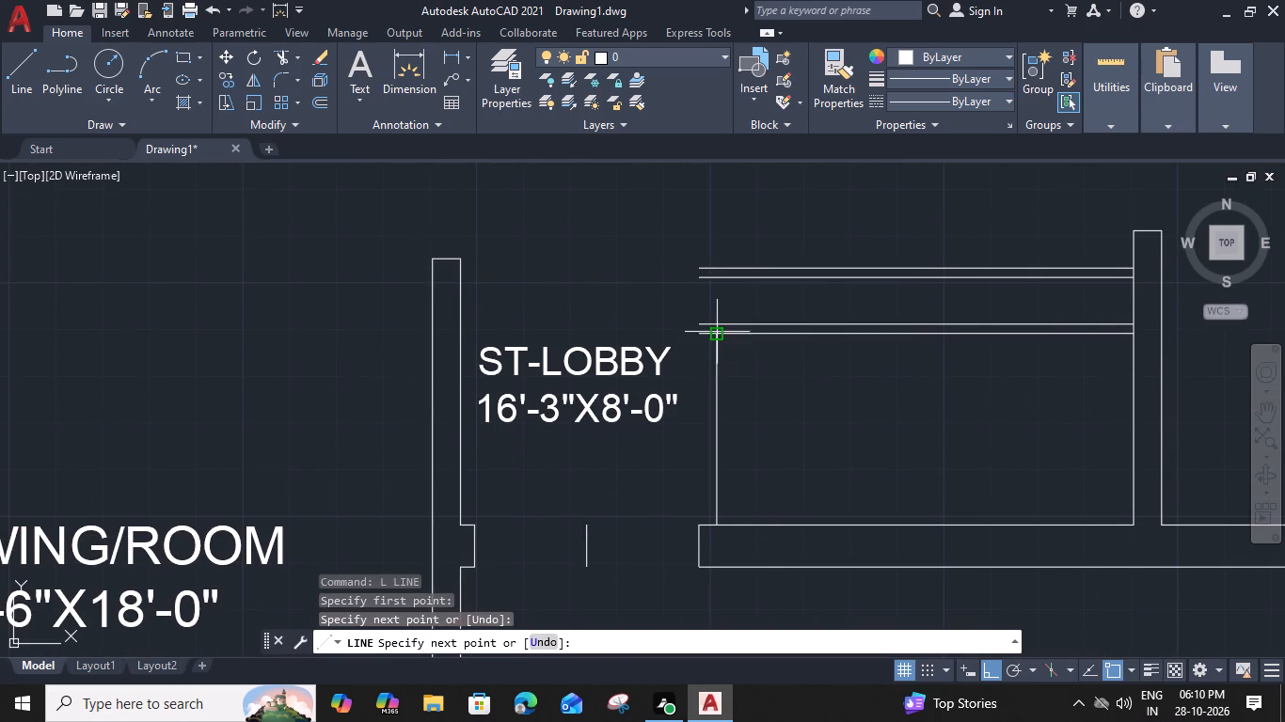
key("Escape")
Offset the first tread line repeatedly at 1' spacing toward the stair's end wall, making seven more treads in the lower flight.
left_click(716, 375)
key("o")
key("space")
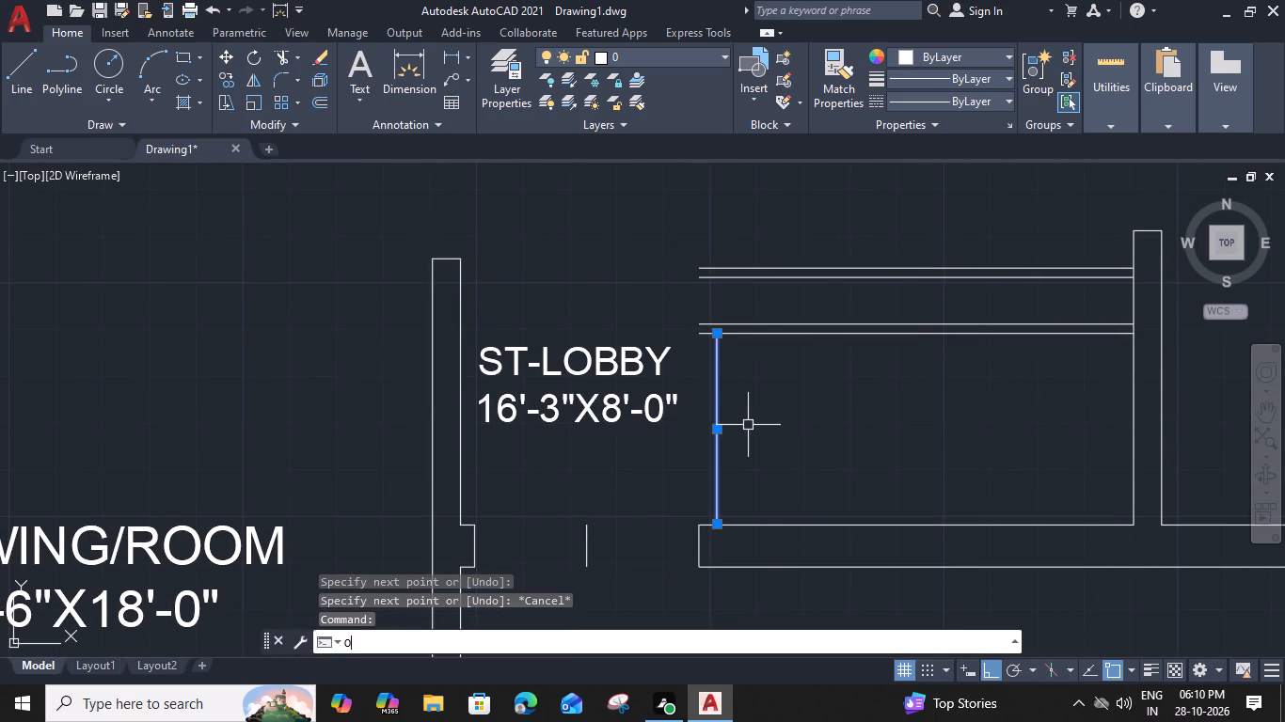
key("1")
type("'")
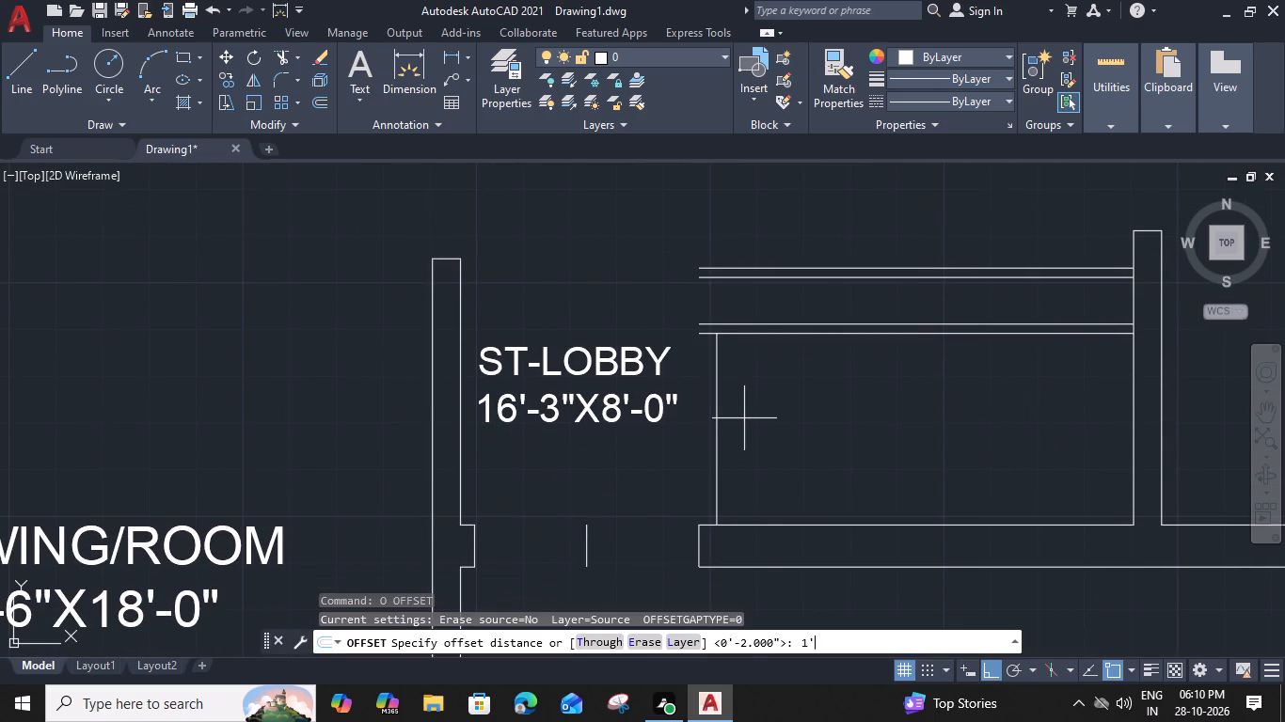
key("space")
left_click(790, 422)
left_click(773, 418)
left_click(844, 418)
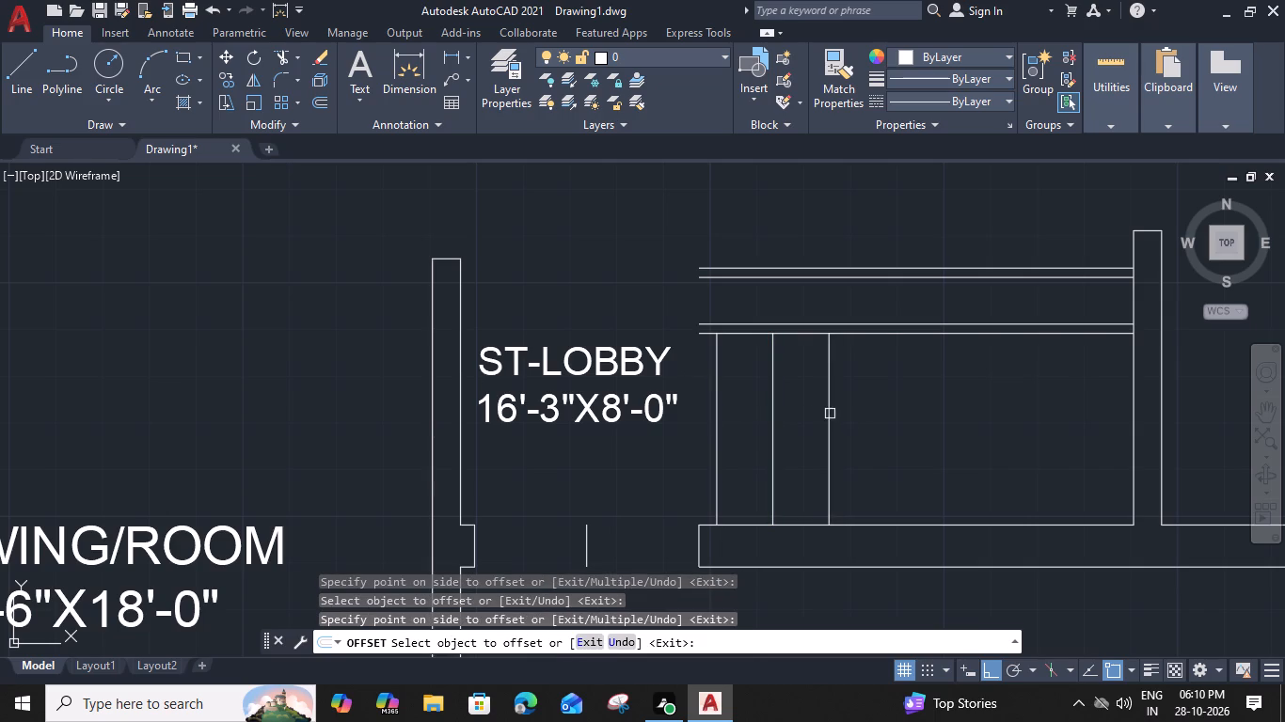
left_click_drag(830, 414, 839, 415)
left_click(923, 412)
left_click_drag(882, 406, 898, 406)
left_click(983, 407)
left_click(941, 411)
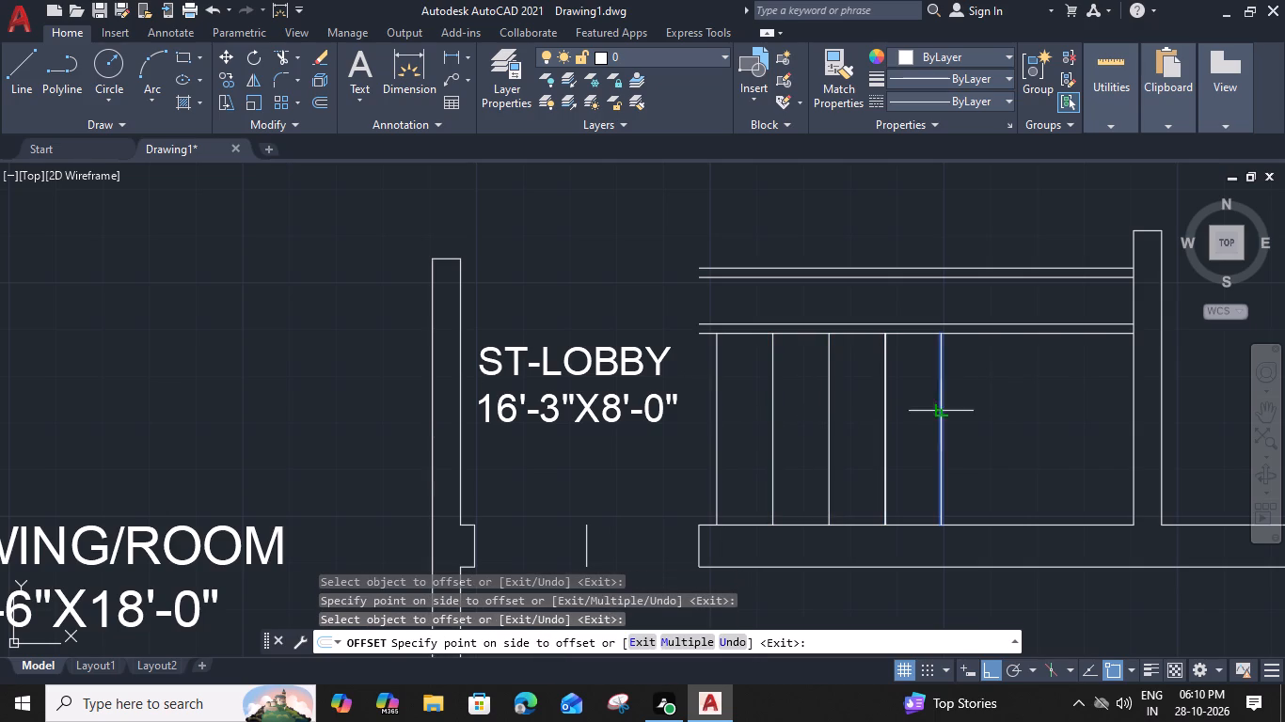
left_click(1008, 411)
left_click(995, 409)
left_click(1113, 403)
left_click(1055, 404)
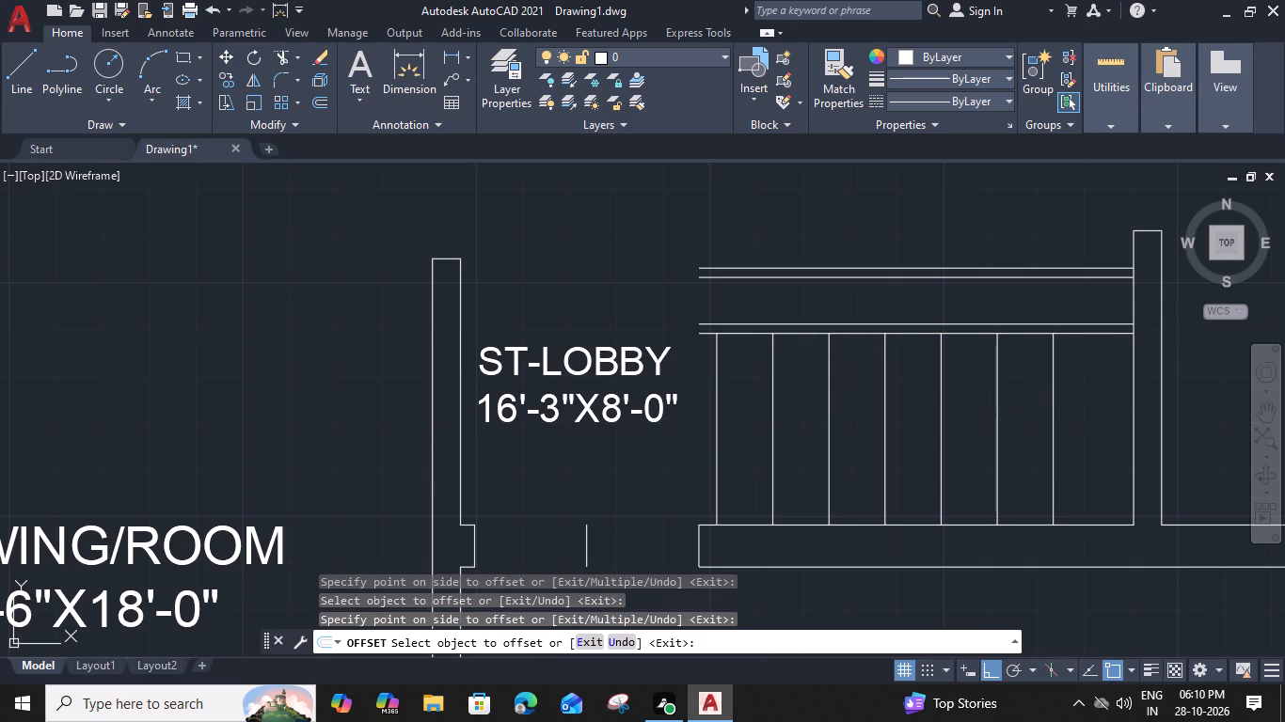
left_click(1099, 402)
key("Escape")
Draw a vertical first tread line for the upper flight, from the topmost stair line up to the glass-door wall.
middle_click_drag(924, 337, 942, 498)
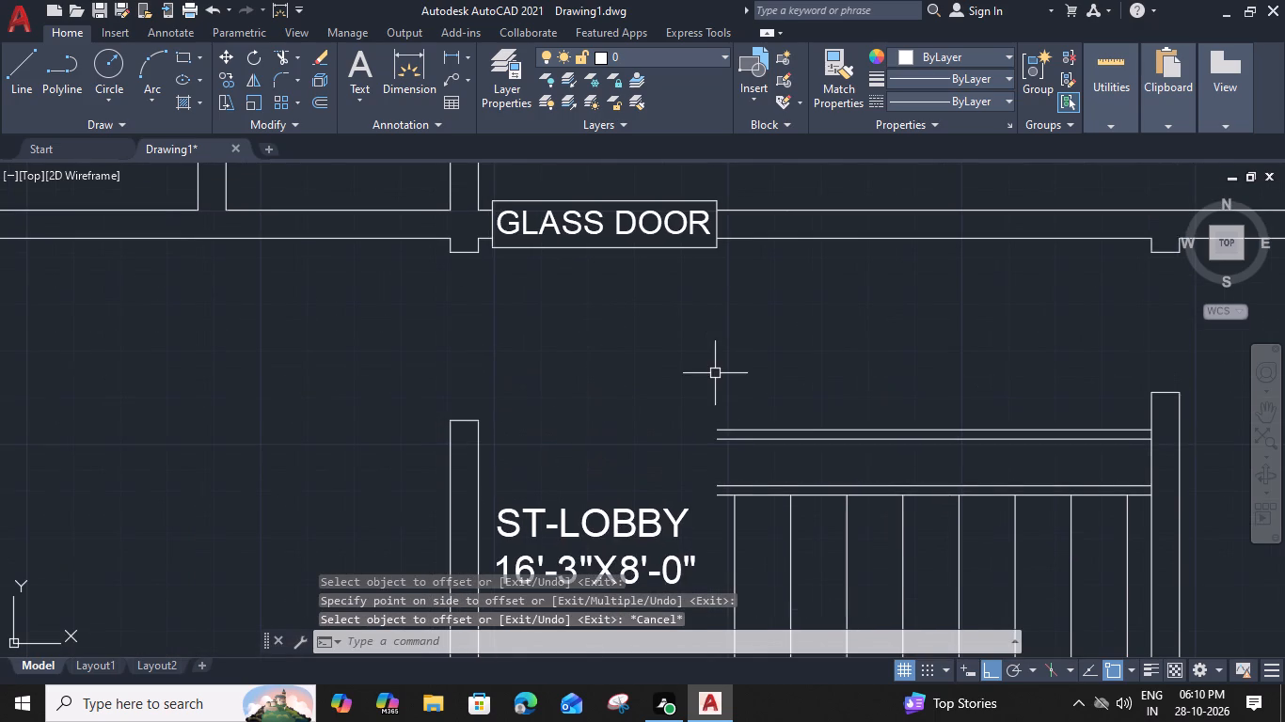
type("L")
key("space")
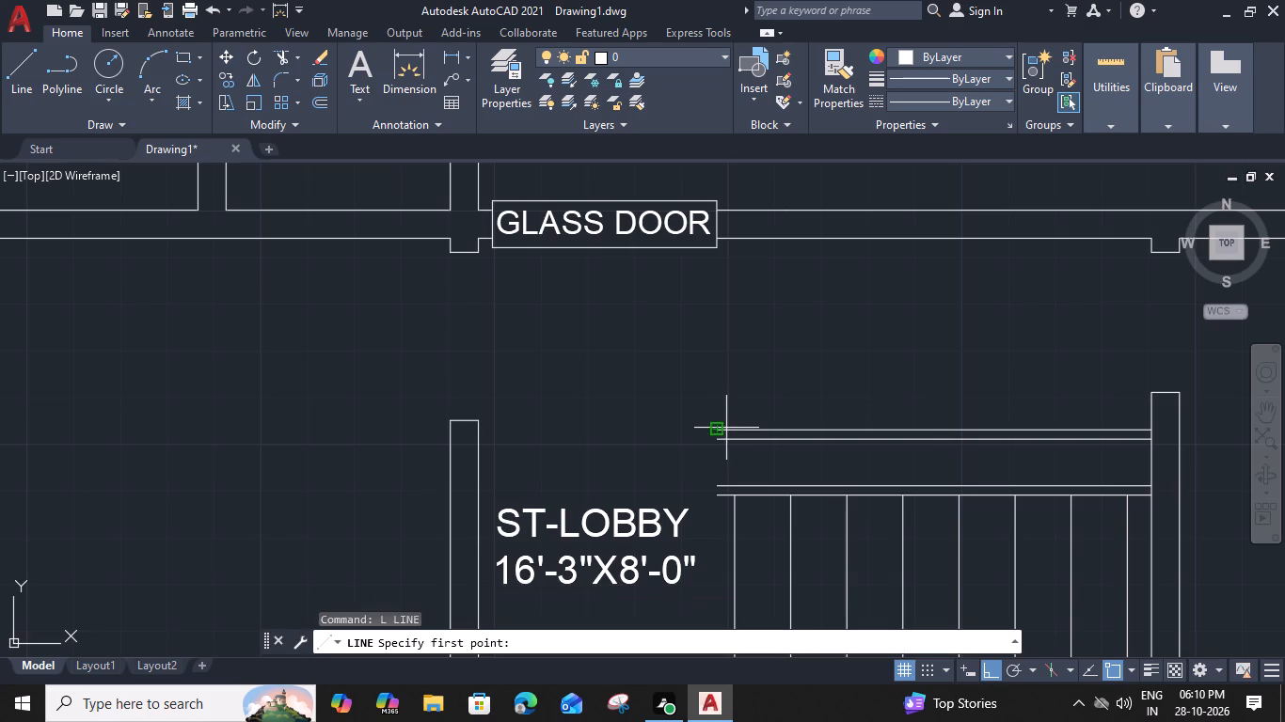
left_click(737, 430)
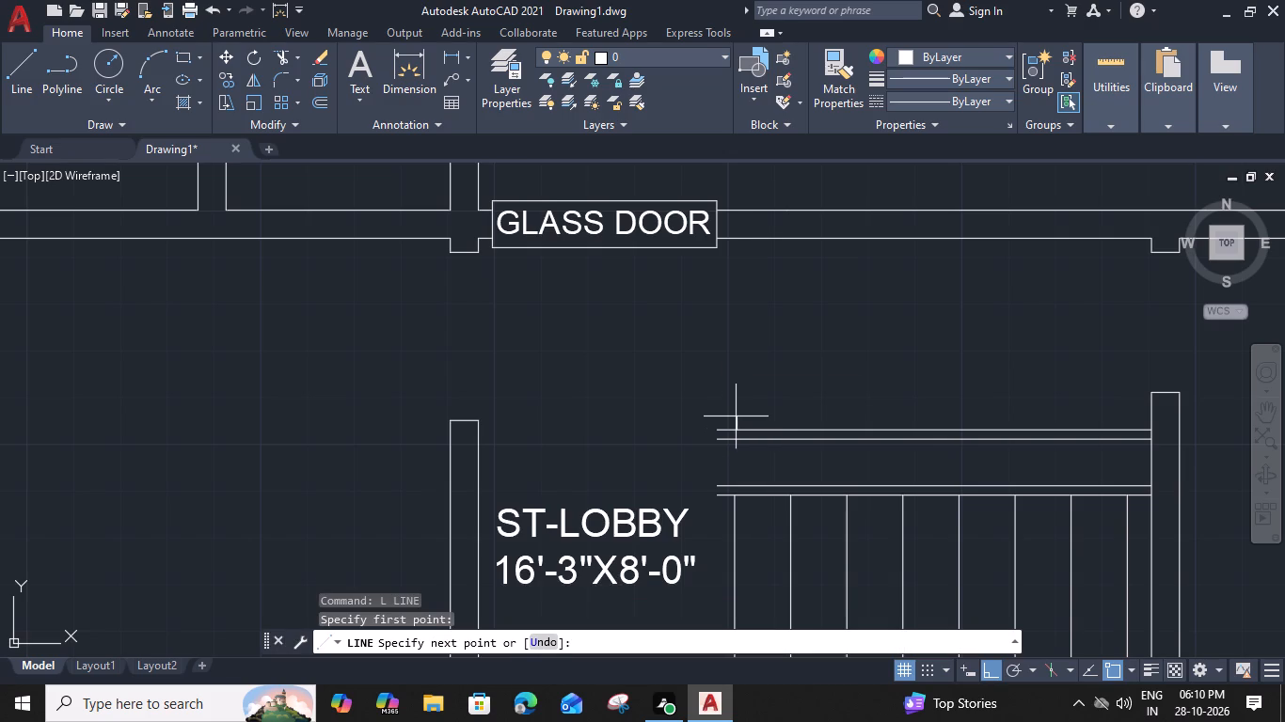
left_click(737, 238)
key("Escape")
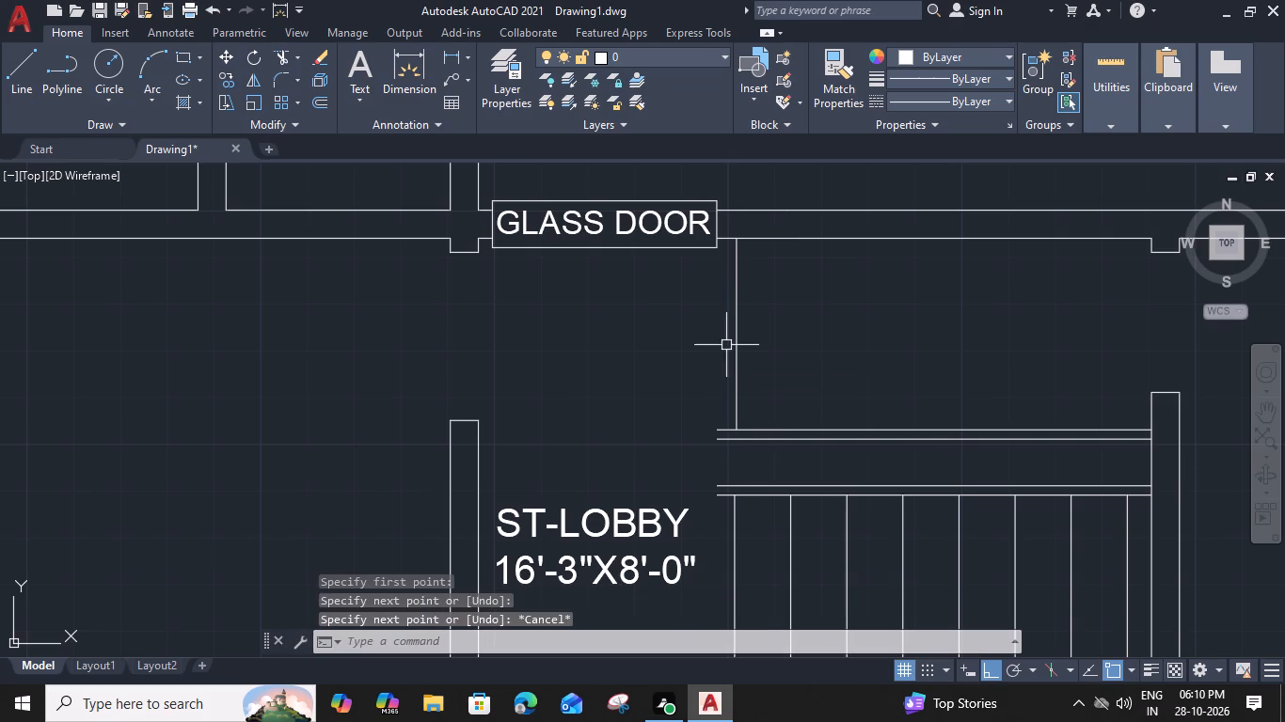
Offset the upper flight's first tread line repeatedly at 1' spacing toward the stair's end wall, making seven more treads.
left_click(736, 348)
key("o")
key("space")
key("1")
type("'")
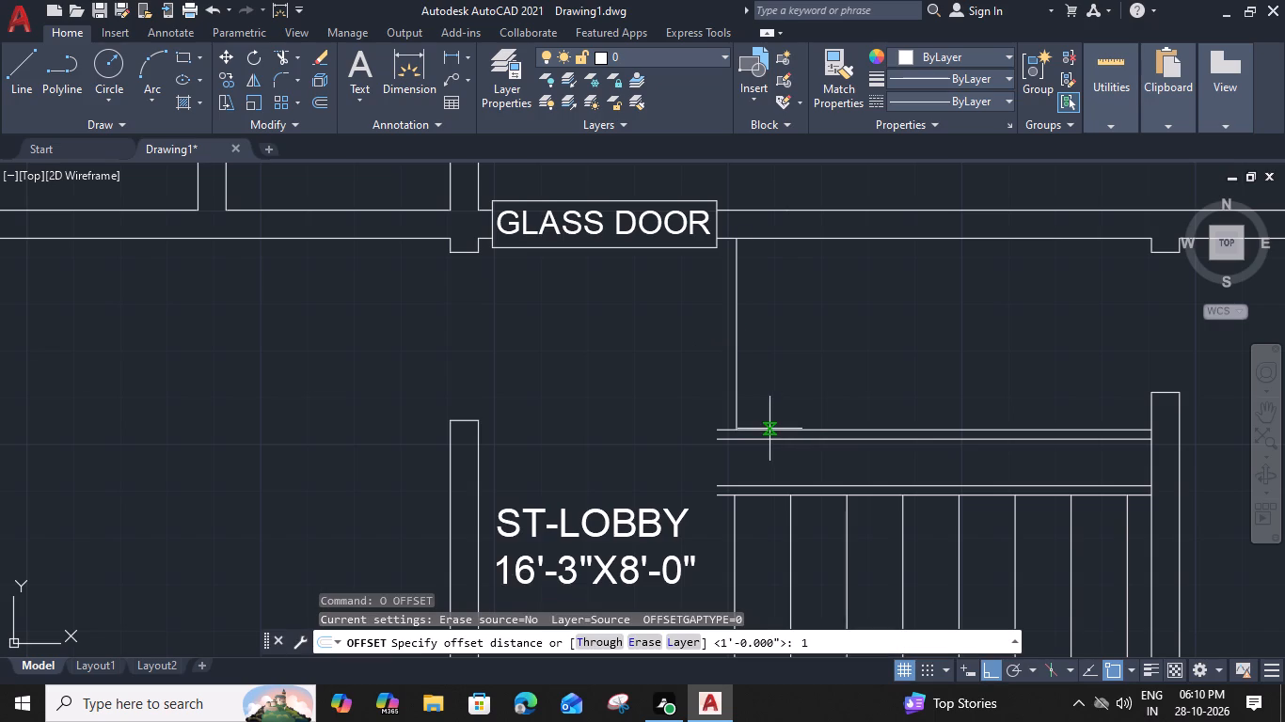
key("space")
left_click(827, 405)
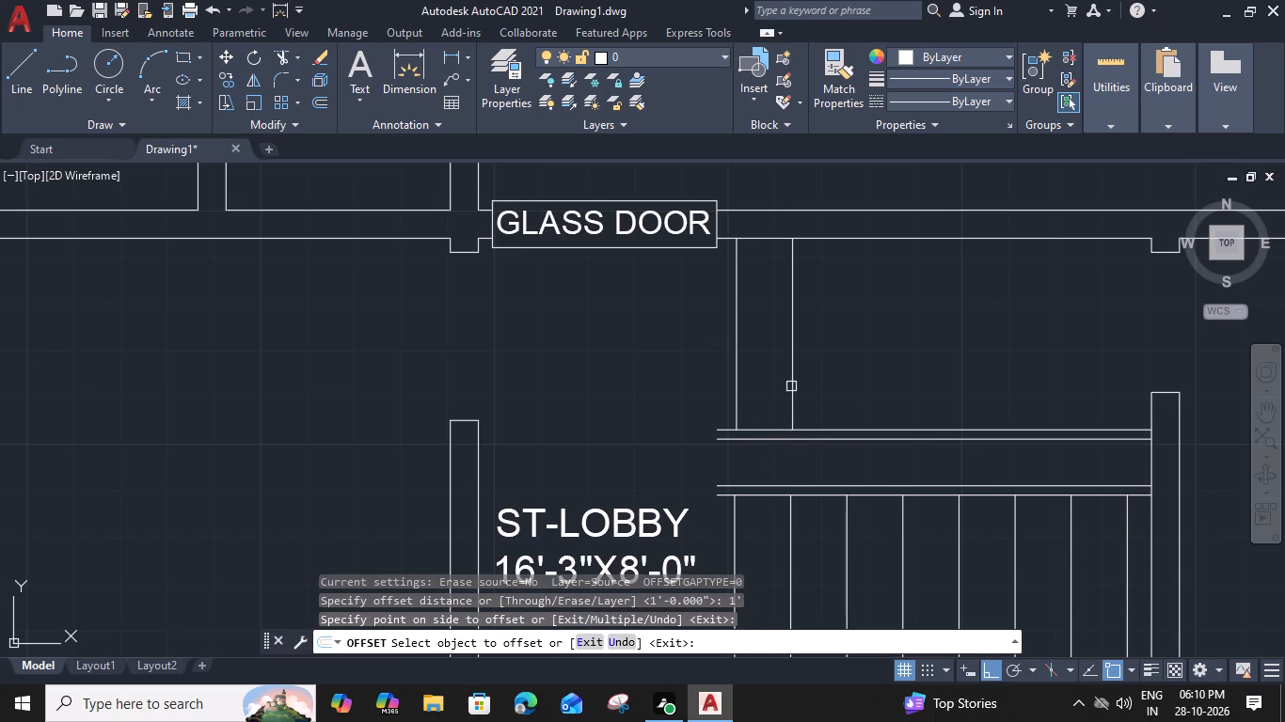
left_click(793, 386)
left_click(865, 389)
left_click(849, 385)
left_click(881, 388)
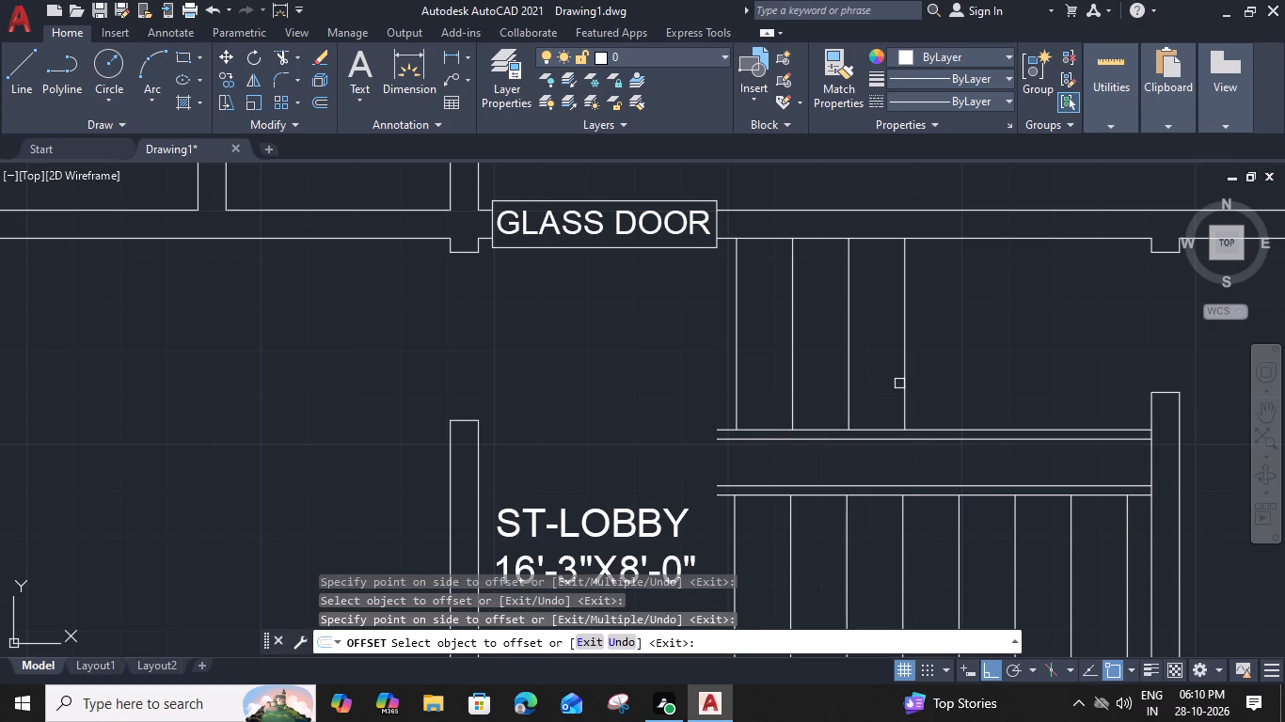
left_click(901, 384)
left_click(976, 384)
left_click(961, 371)
left_click(1023, 370)
left_click(1018, 366)
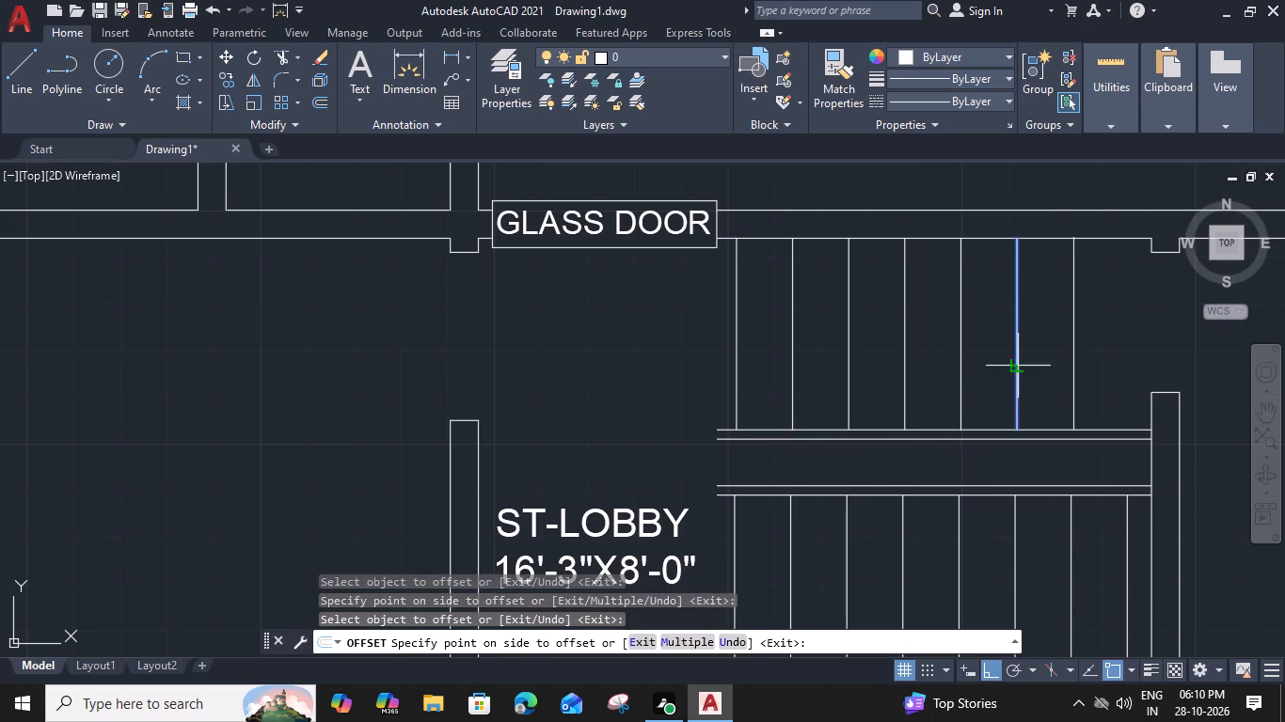
left_click(1080, 366)
left_click(1074, 363)
left_click(1117, 361)
key("Escape")
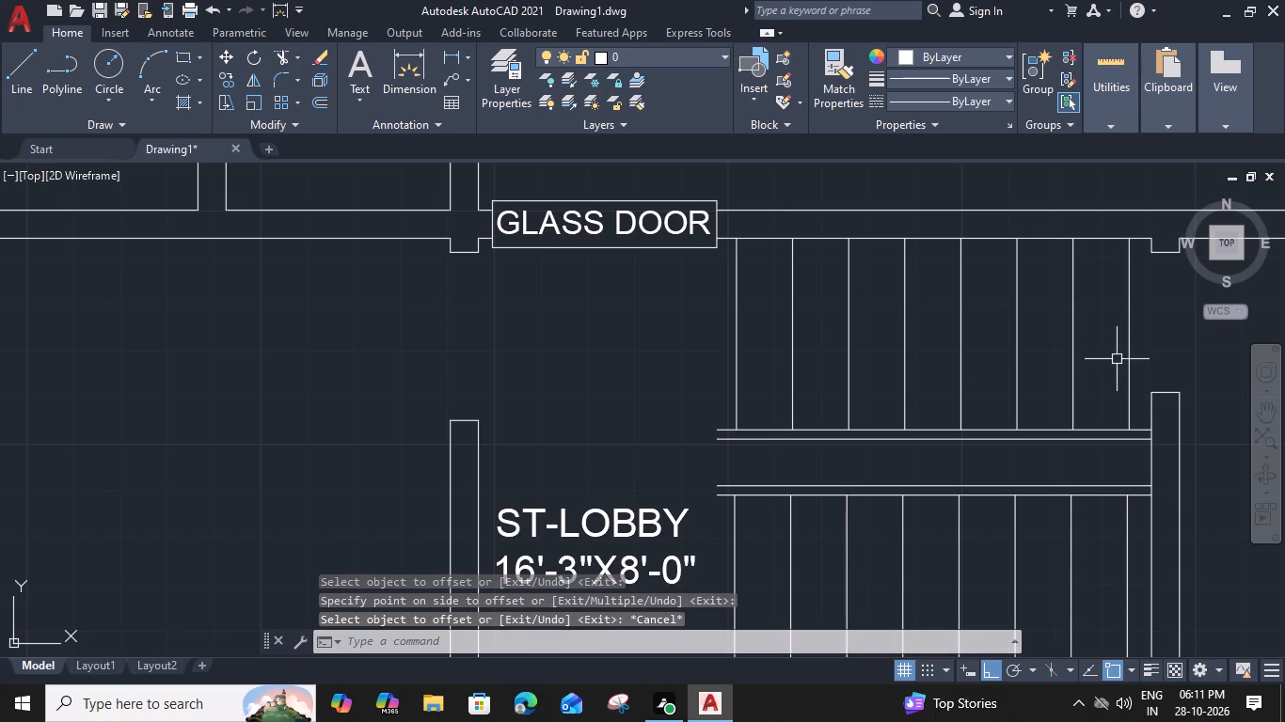
Offset the upper flight's first tread line 2" outward, toward the open lobby side.
left_click(735, 362)
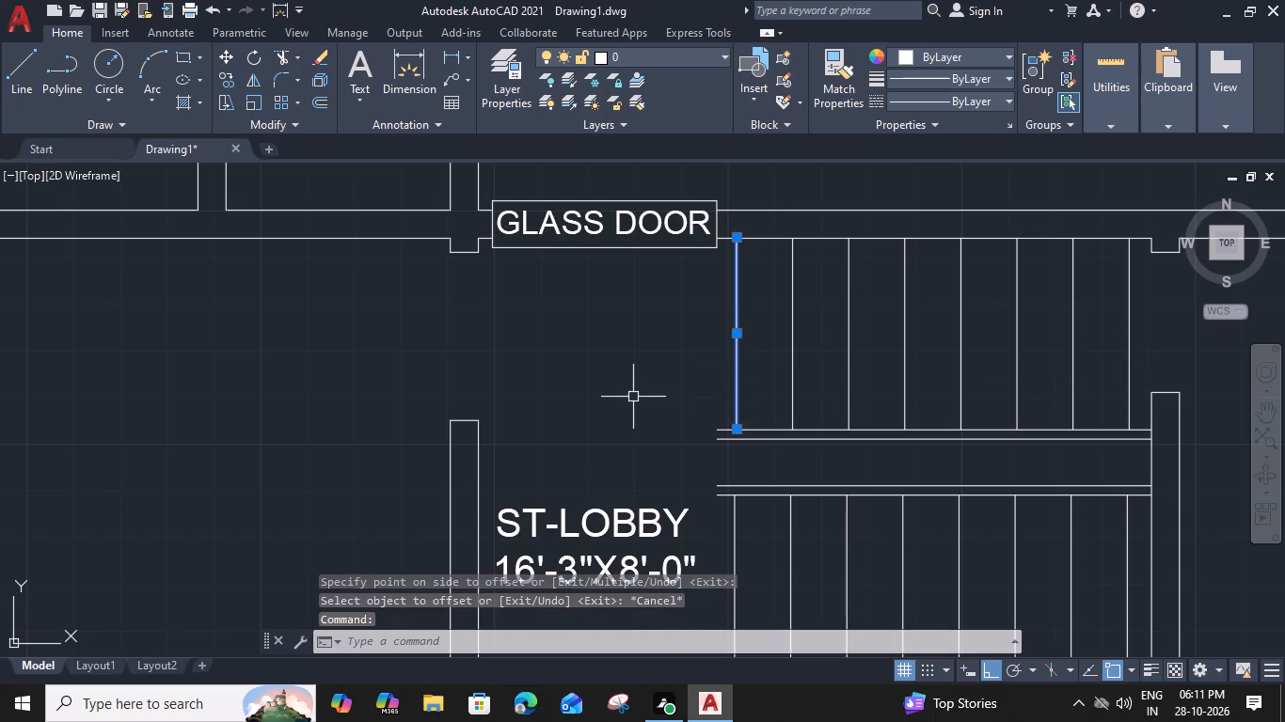
type("O 2\"")
key("Return")
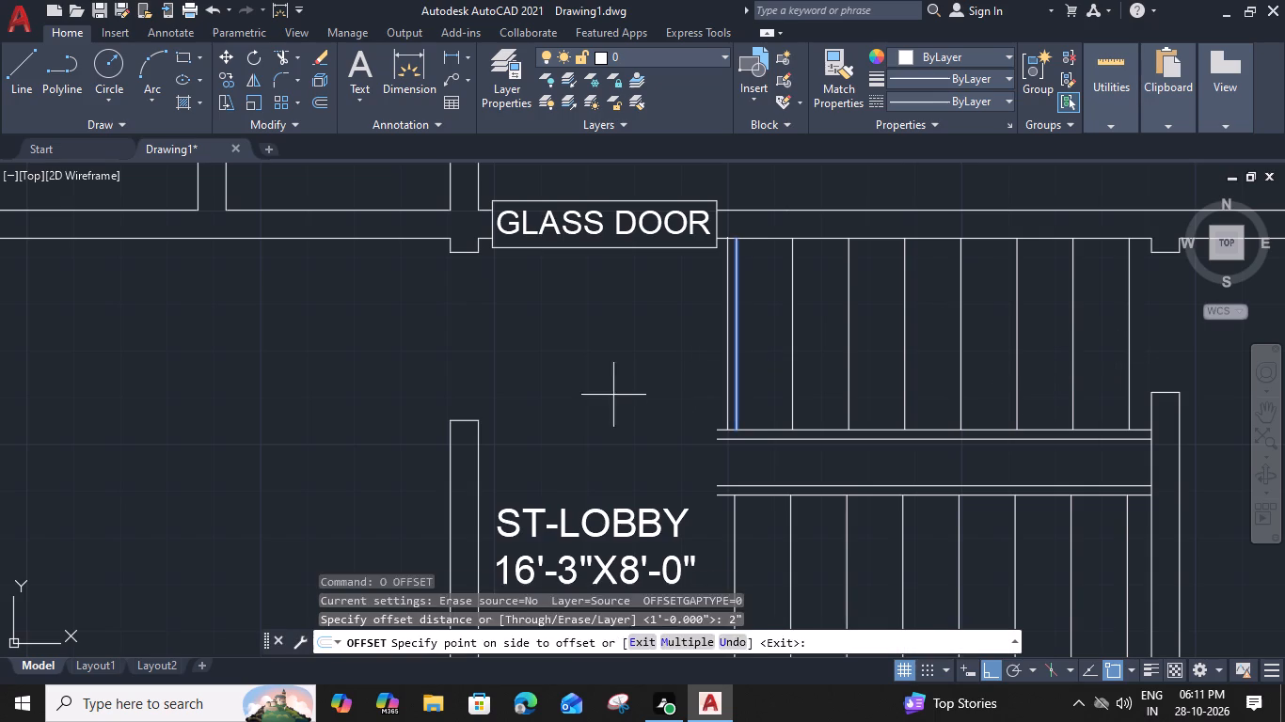
left_click(612, 395)
key("Escape")
Offset the lower flight's first tread line 1" outward, toward the ST-LOBBY label.
middle_click_drag(667, 447, 655, 307)
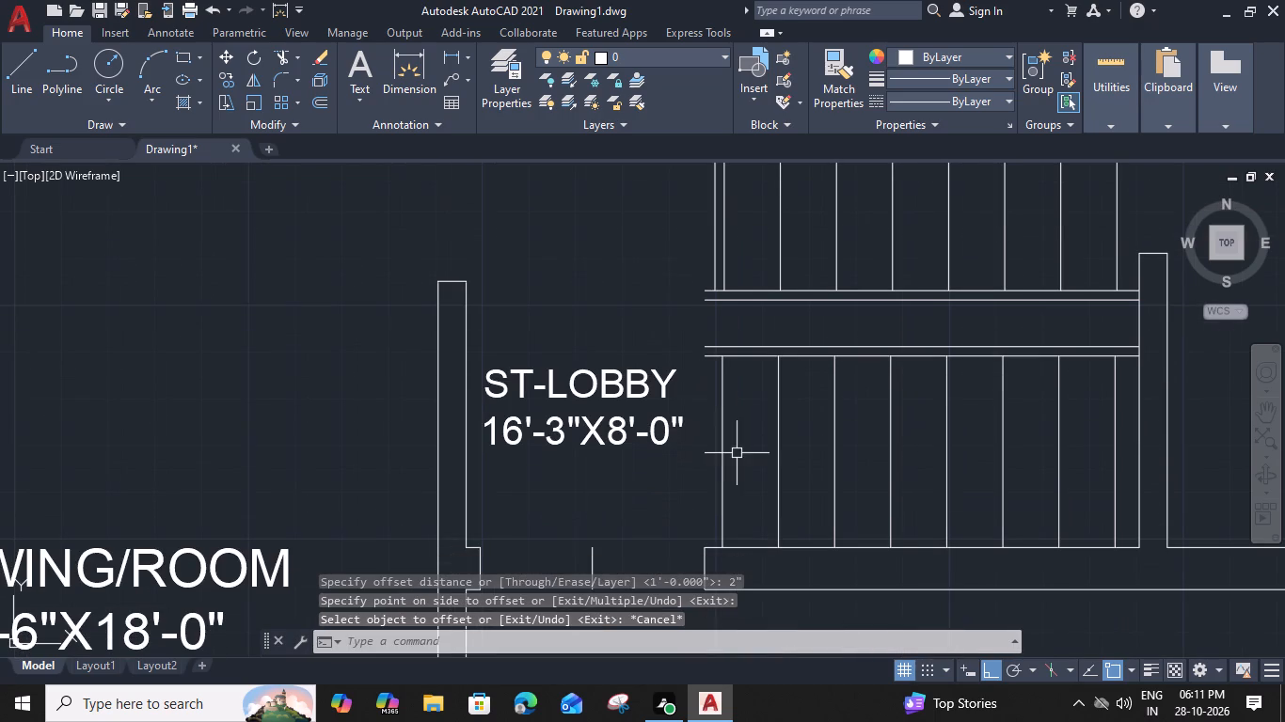
left_click(722, 447)
type("O")
key("space")
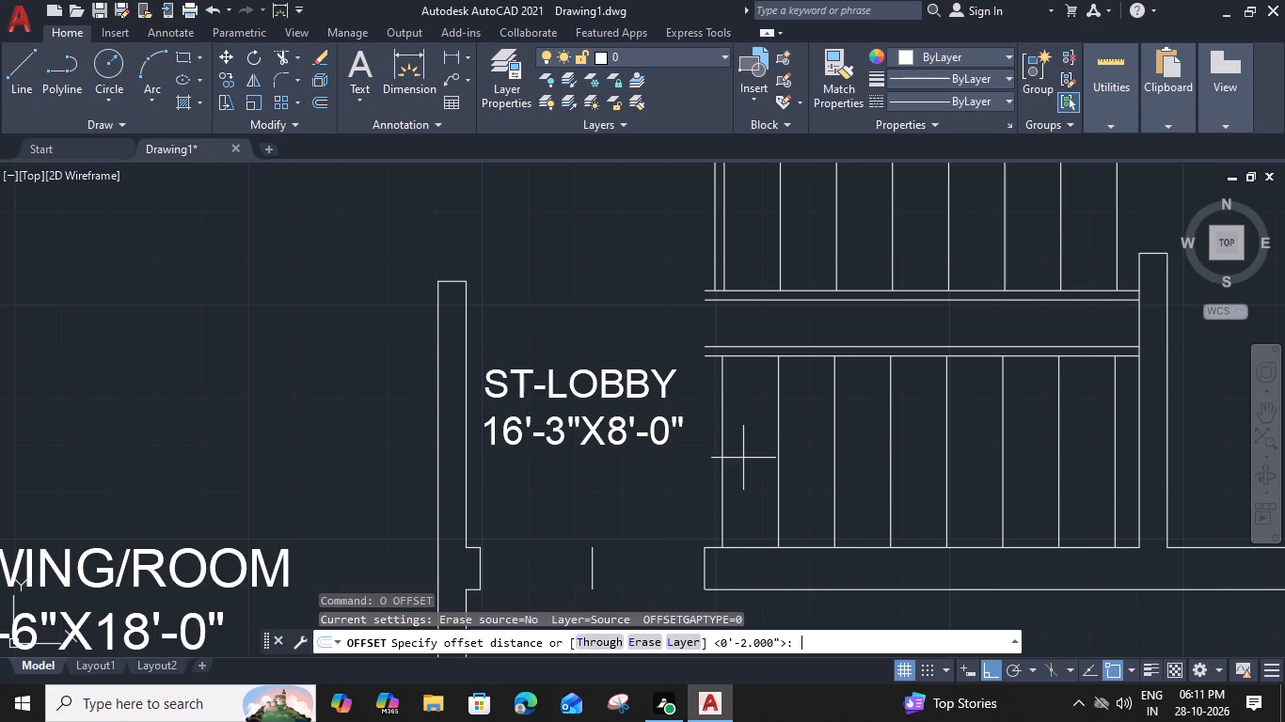
type("1\"")
key("Return")
left_click(674, 463)
key("Escape")
Set the linetype of the new 1" offset line in the lower flight to ACAD_ISO02W100.
scroll(717, 437, "up", 2)
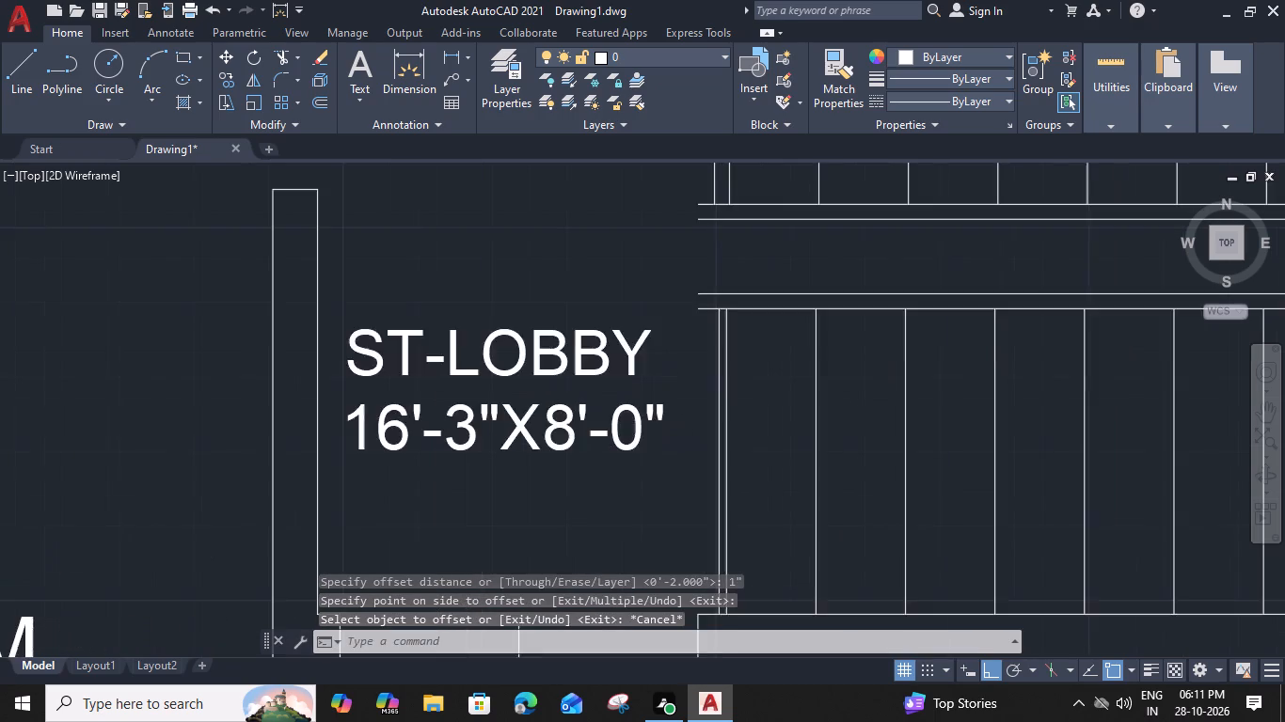
left_click(717, 437)
left_click(1003, 99)
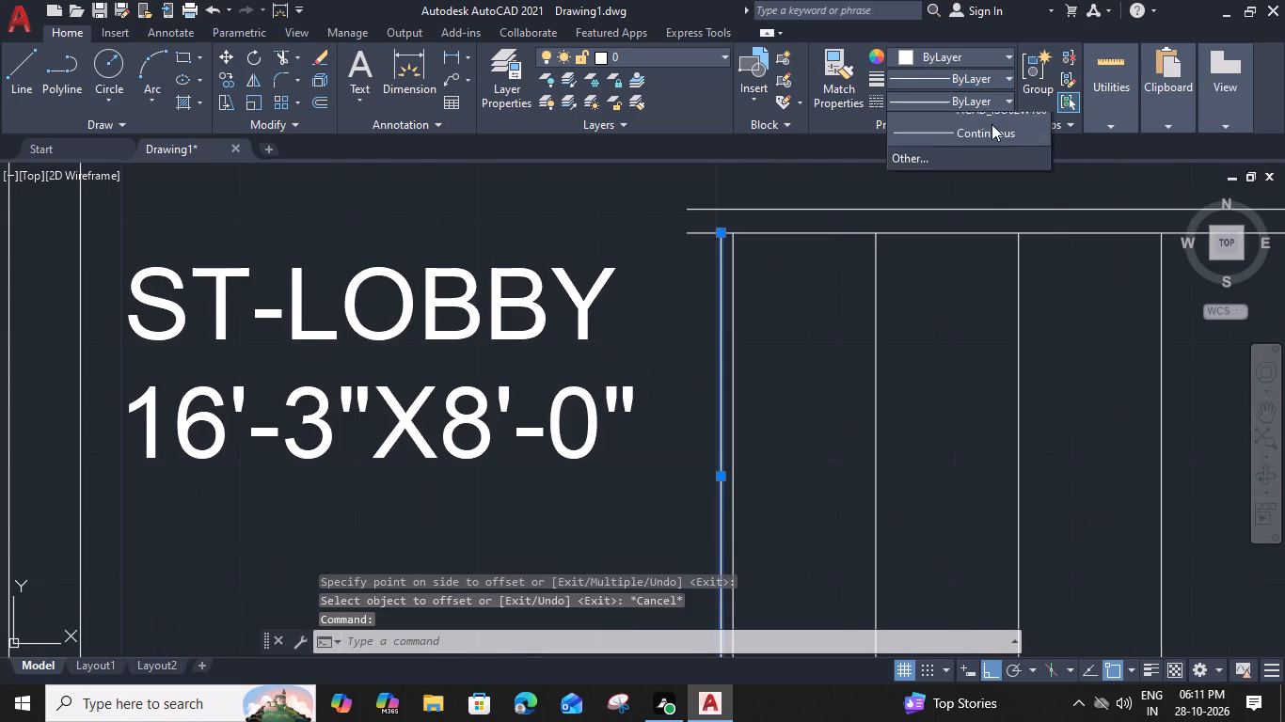
left_click(985, 167)
Offset the lower flight's dashed line at 1' spacing toward the stair's end wall, making two copies.
key("o")
key("space")
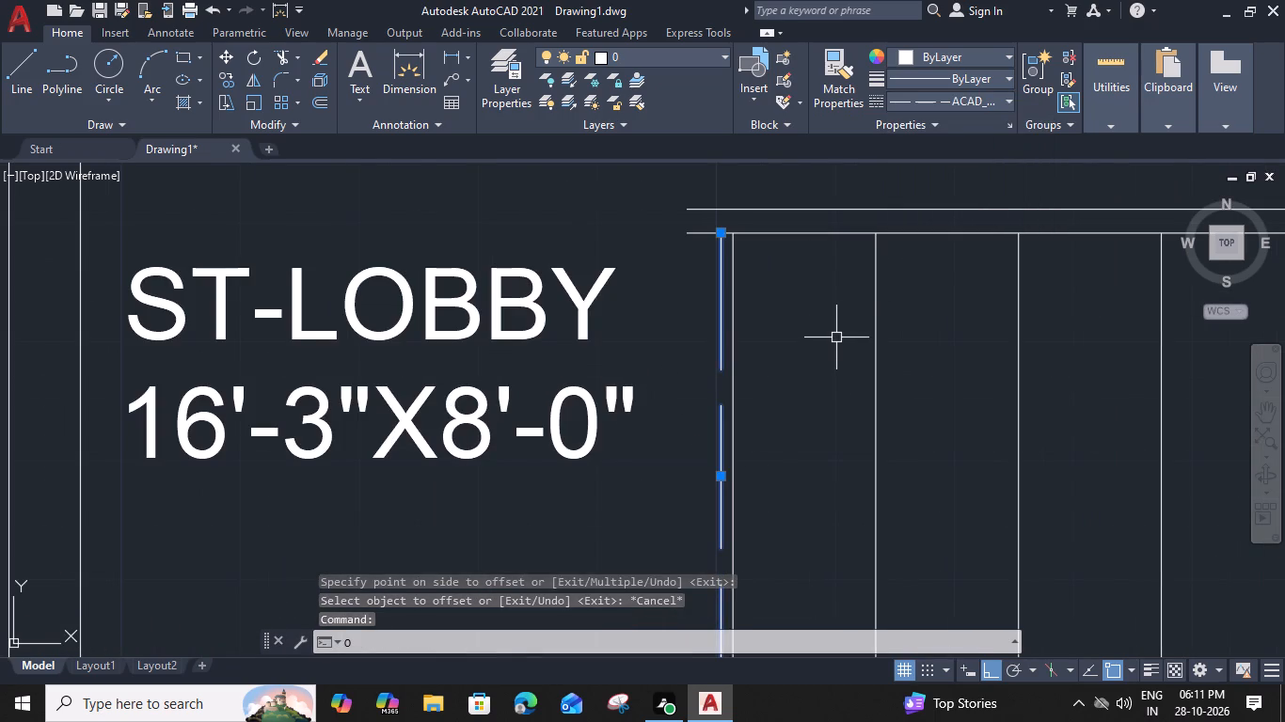
key("1")
type("'")
key("space")
left_click(853, 349)
left_click(865, 342)
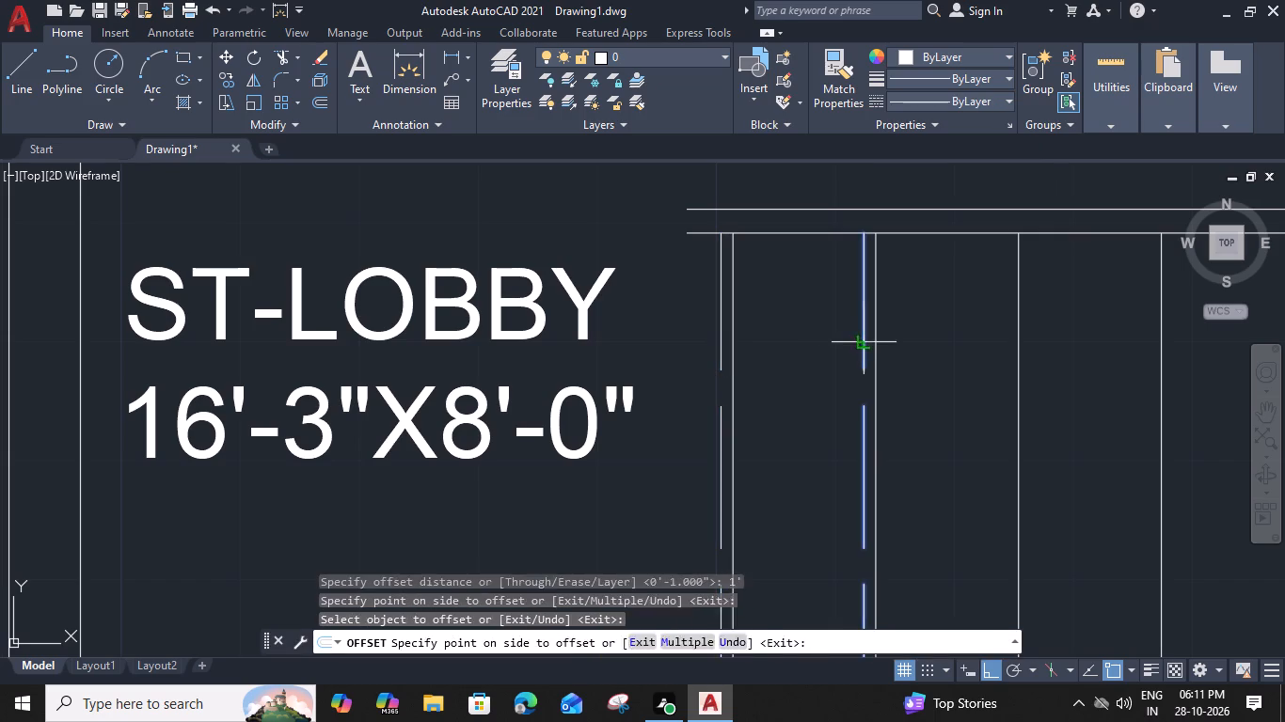
left_click(931, 344)
middle_click_drag(939, 379, 816, 348)
left_click(738, 325)
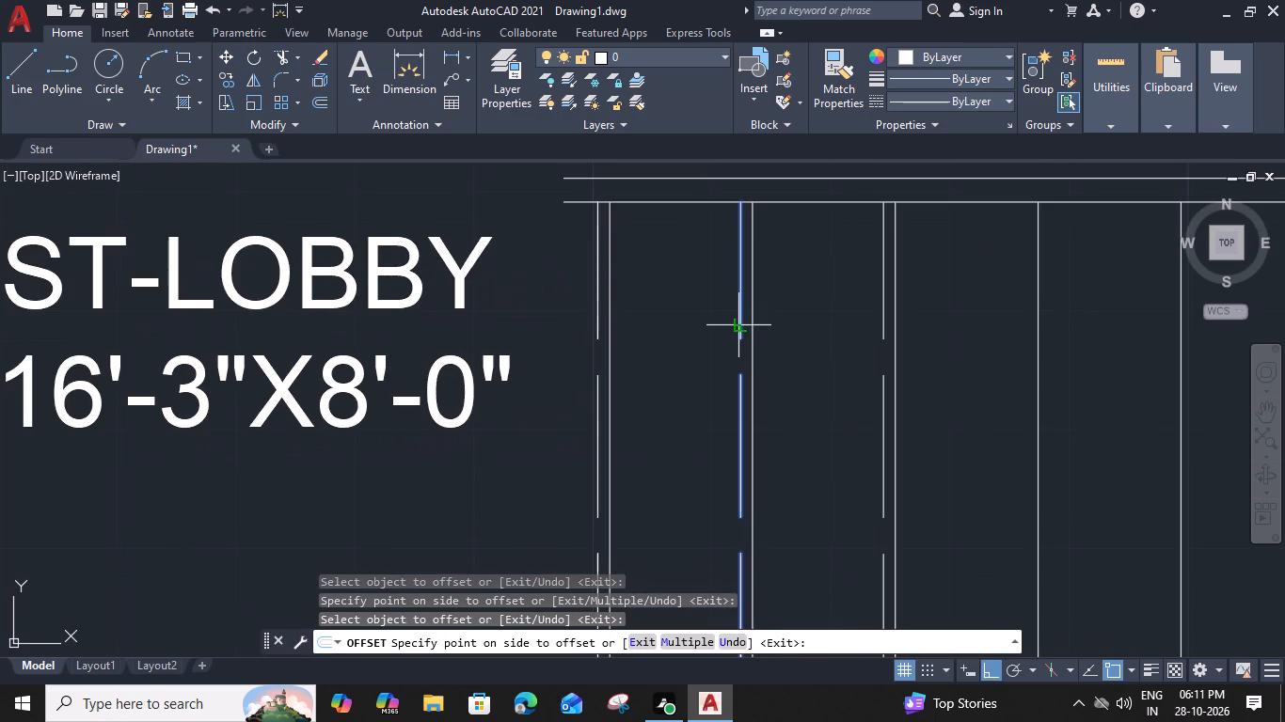
key("Escape")
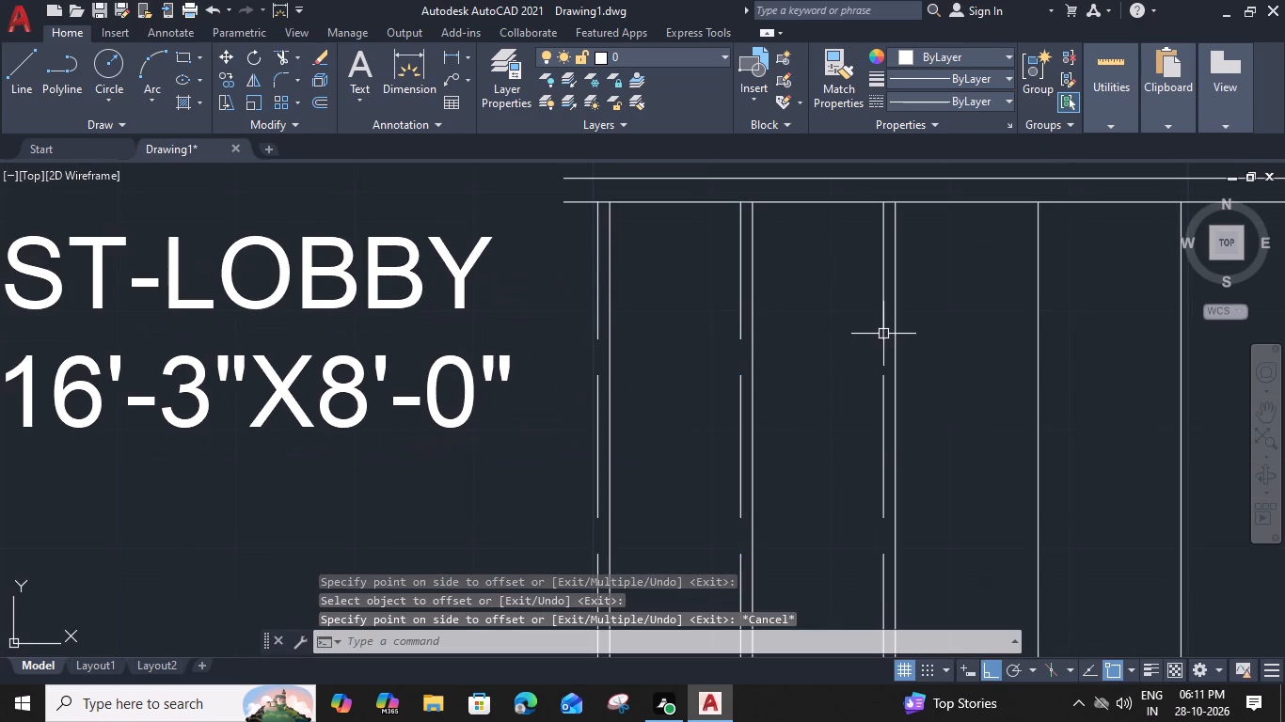
Continue offsetting the lower flight's dashed line at 1' spacing, adding five more copies up to the last tread.
left_click(883, 334)
key("o")
key("space")
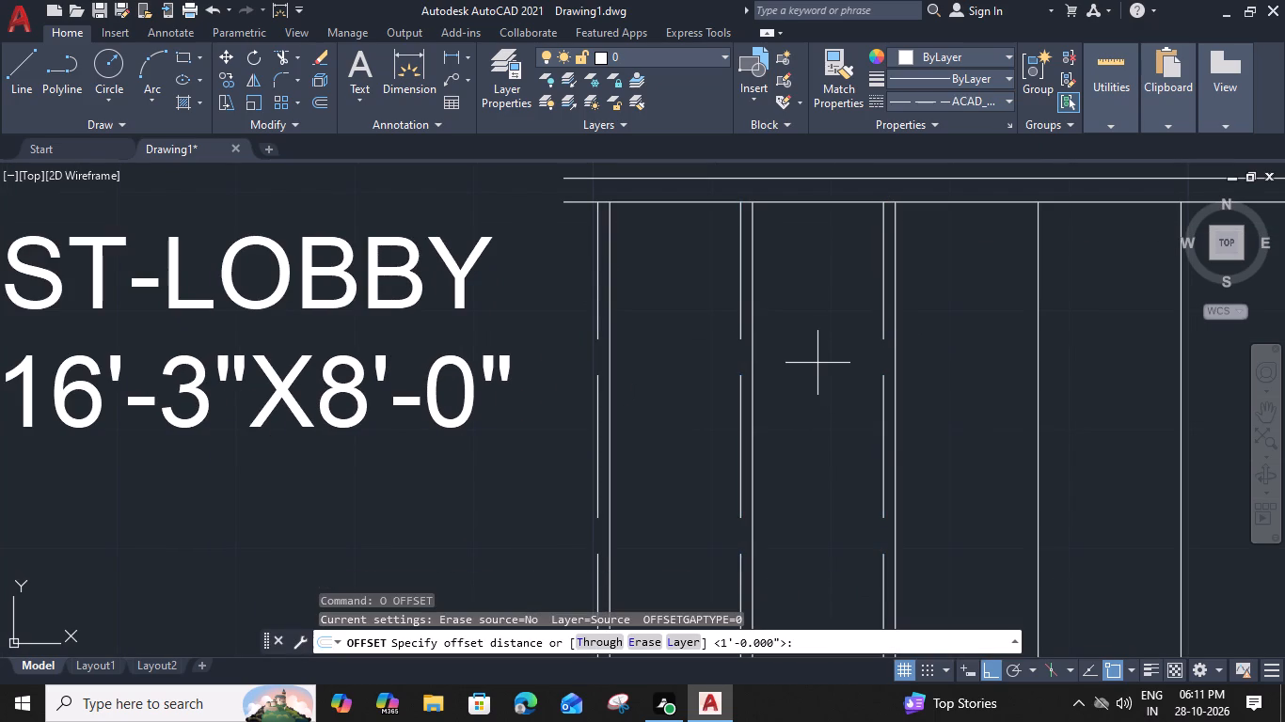
key("1")
key("apostrophe")
key("space")
left_click(961, 363)
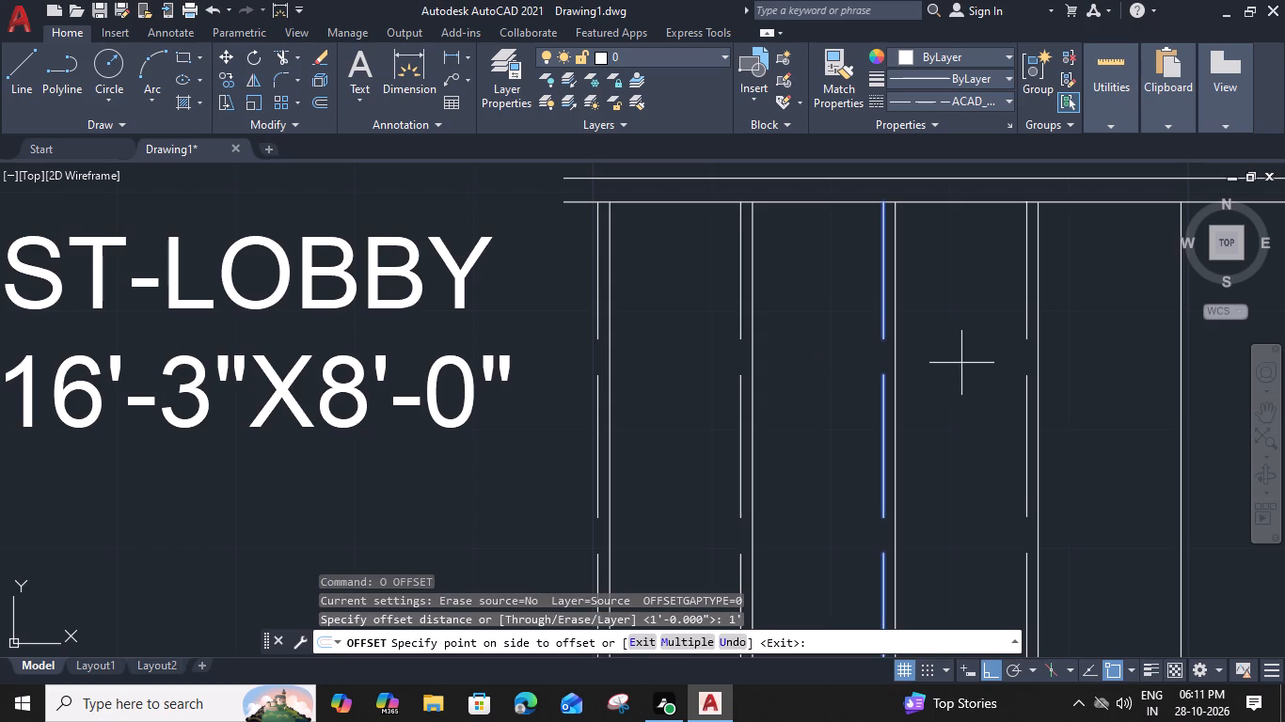
left_click(1025, 330)
left_click(1114, 338)
middle_click_drag(1109, 338, 613, 368)
left_click_drag(673, 365, 683, 369)
left_click(774, 374)
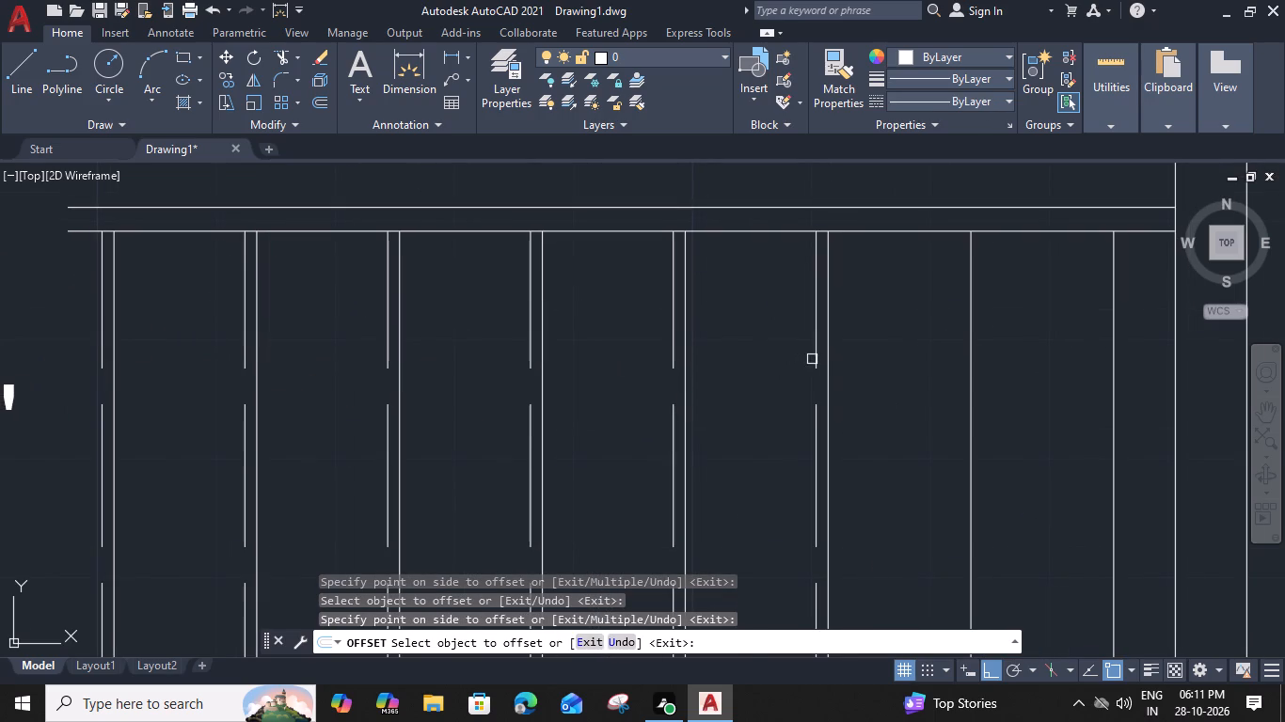
left_click(814, 360)
left_click(889, 368)
left_click(959, 357)
left_click(1078, 353)
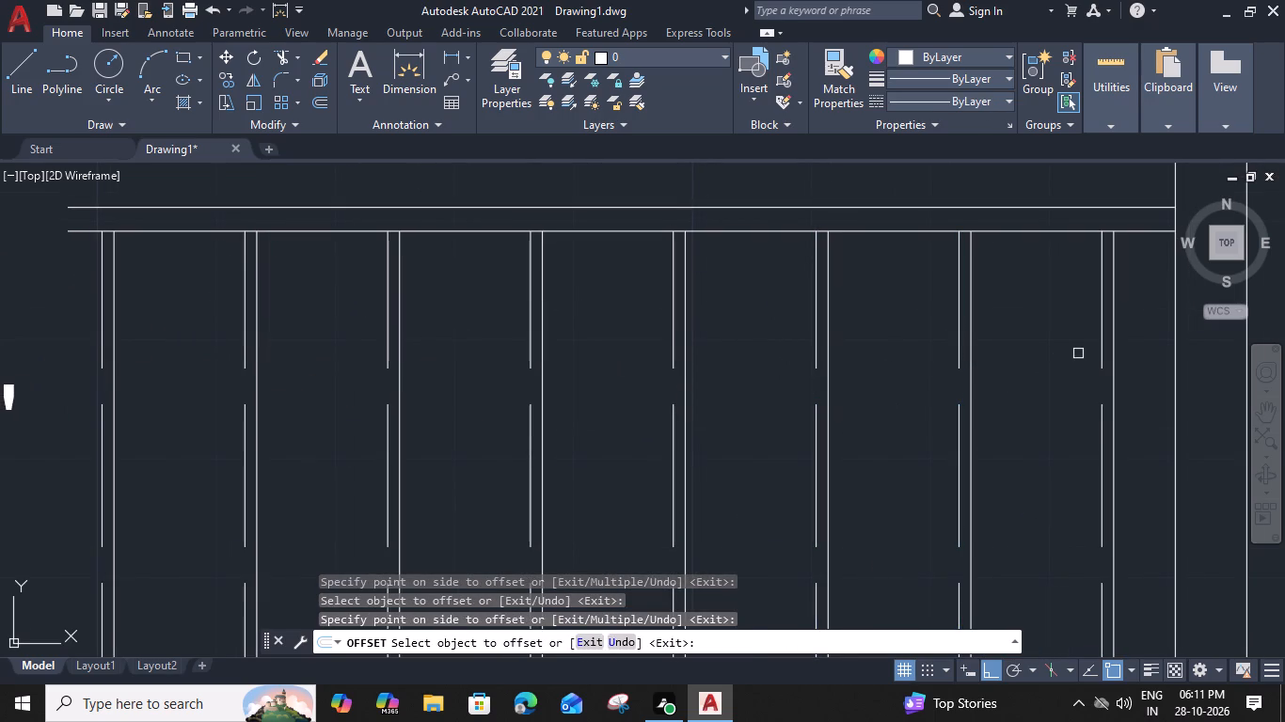
key("Escape")
Offset the upper flight's last tread line, nearest the end wall, 1" toward the other treads.
scroll(1059, 323, "down", 2)
middle_click_drag(1058, 322, 1016, 532)
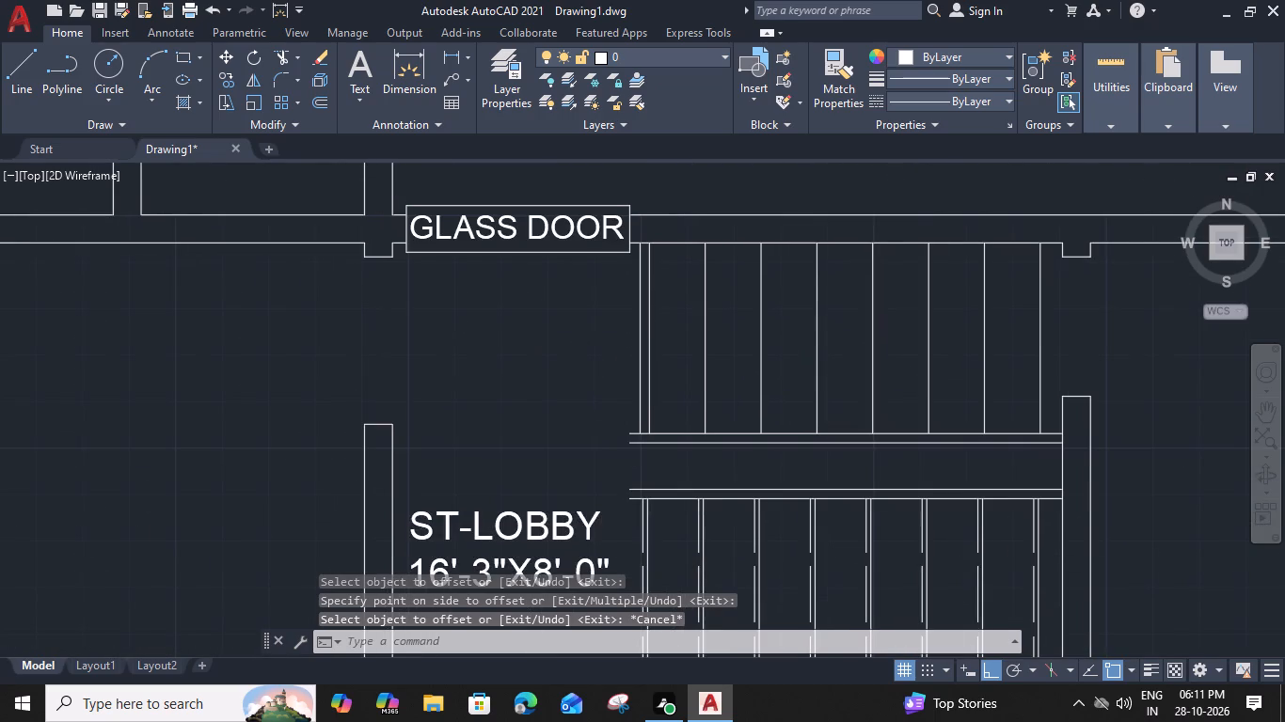
left_click(1043, 388)
type("O 1")
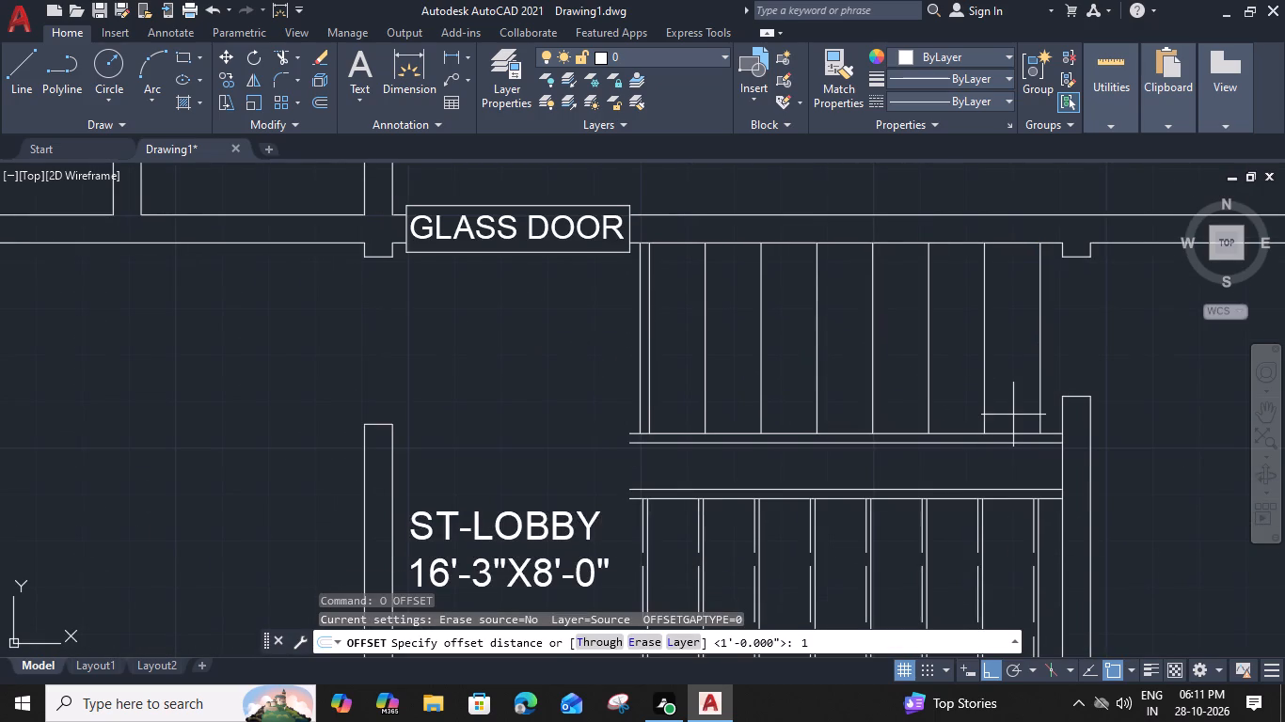
key("shift+quotedbl")
key("Return")
left_click(973, 409)
key("Escape")
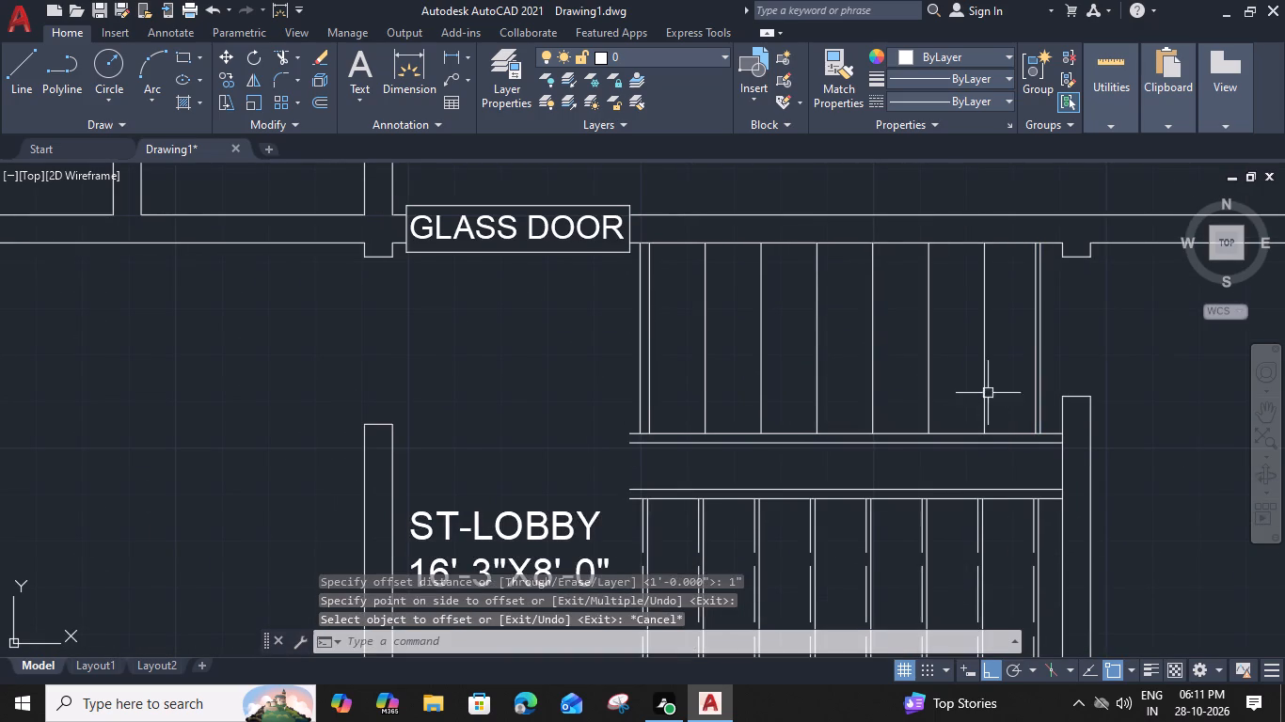
Set the linetype of the new 1" offset line in the upper flight to ACAD_ISO02W100.
scroll(1034, 383, "up", 1)
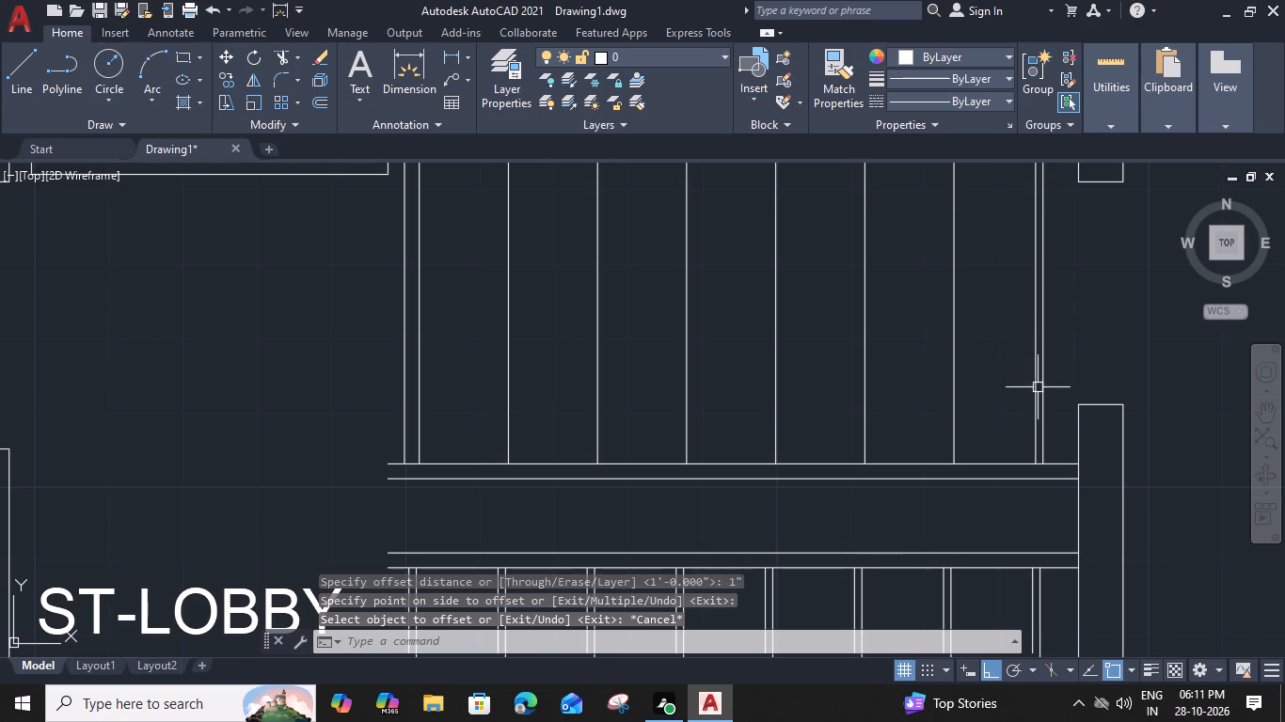
left_click(1038, 387)
left_click(997, 103)
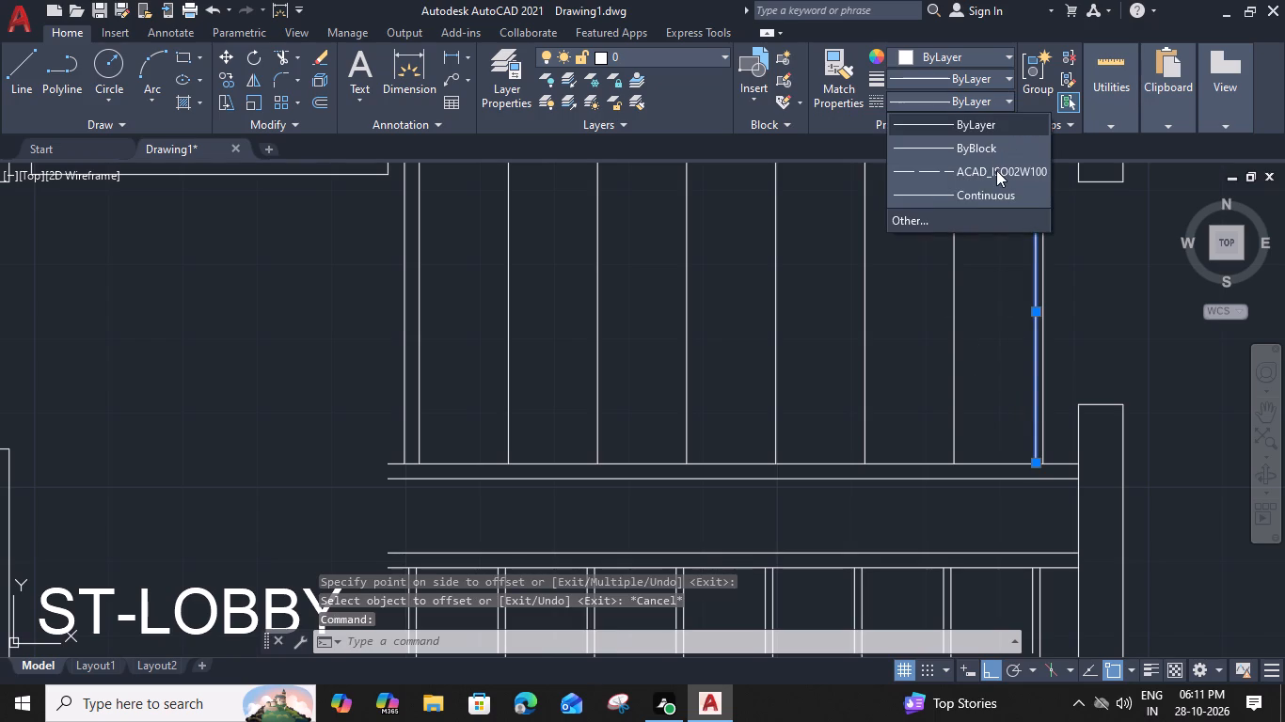
left_click(997, 171)
Offset the upper flight's dashed line repeatedly at 1' spacing toward the open lobby side, making six copies.
key("o")
key("space")
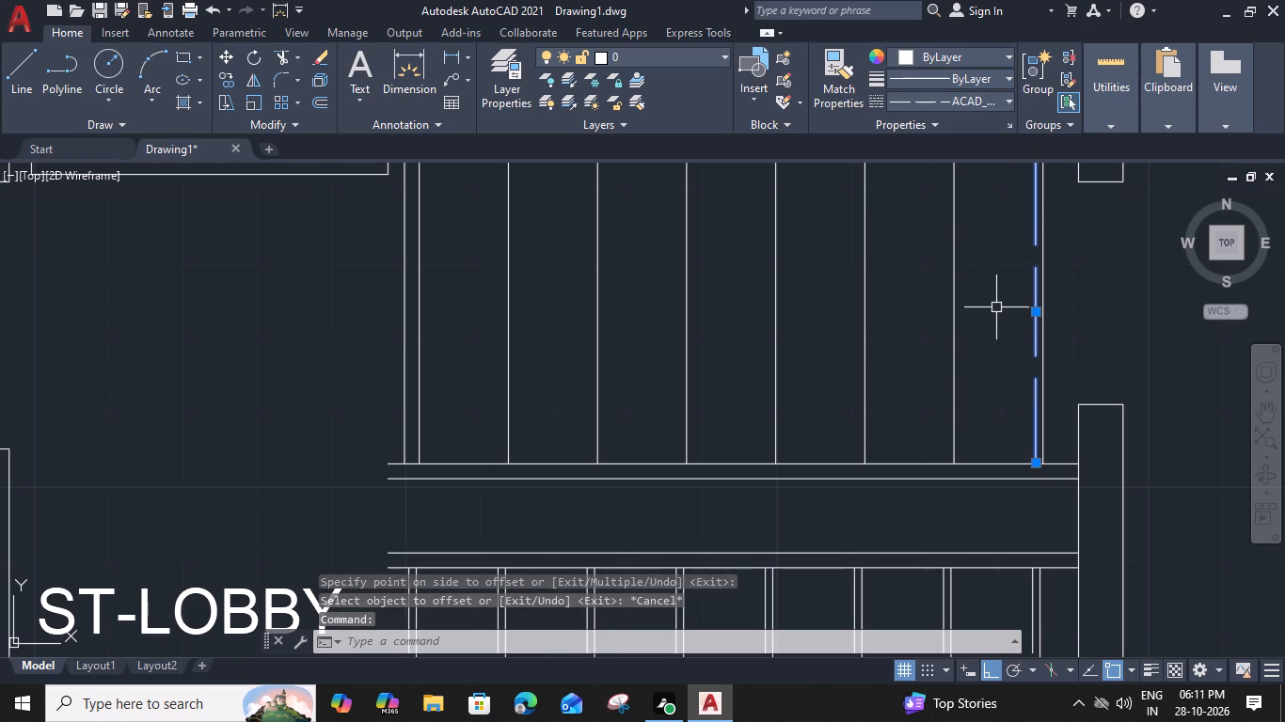
key("1")
type("'")
key("space")
left_click(929, 313)
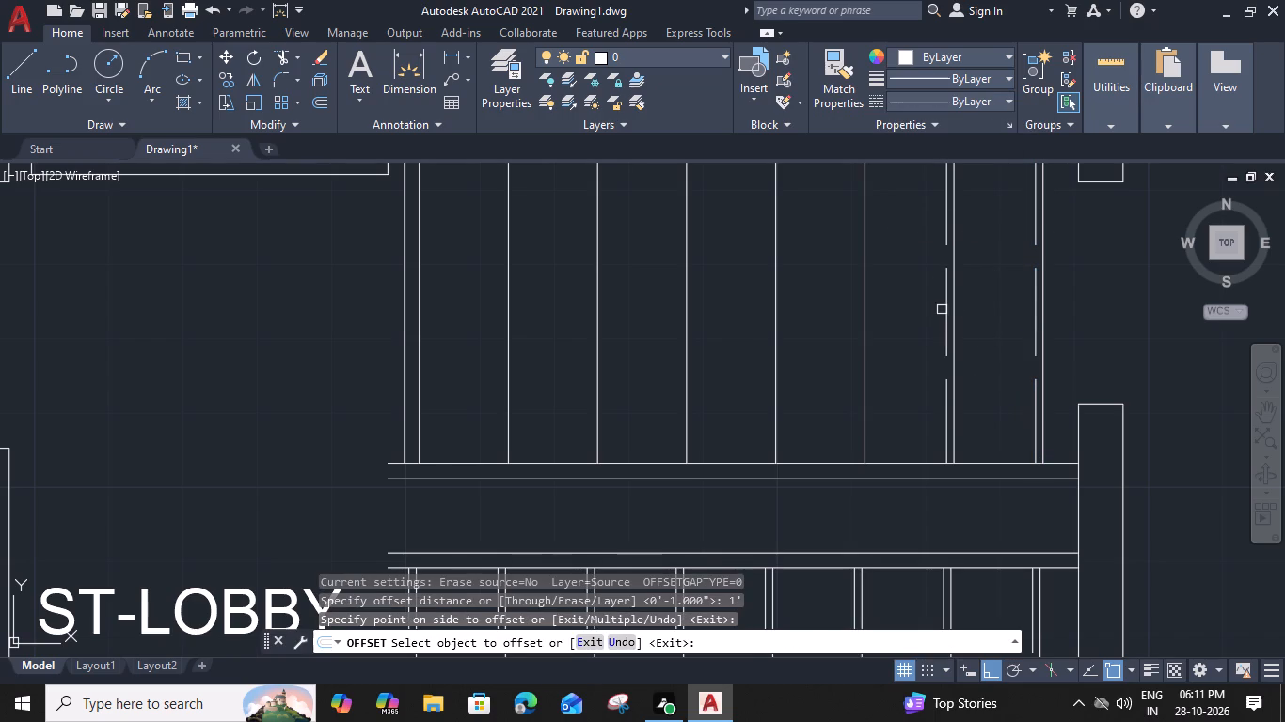
left_click(941, 308)
left_click(945, 310)
left_click(810, 322)
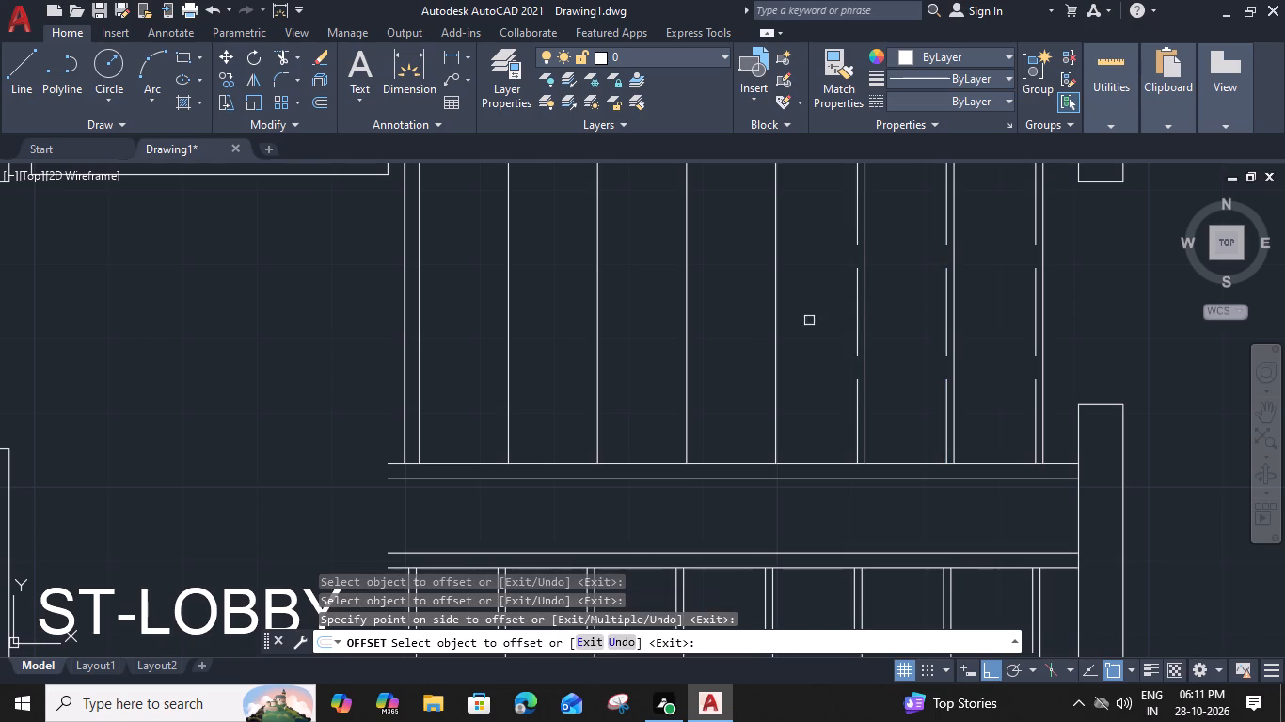
left_click(859, 305)
left_click(781, 314)
left_click(766, 307)
left_click(689, 311)
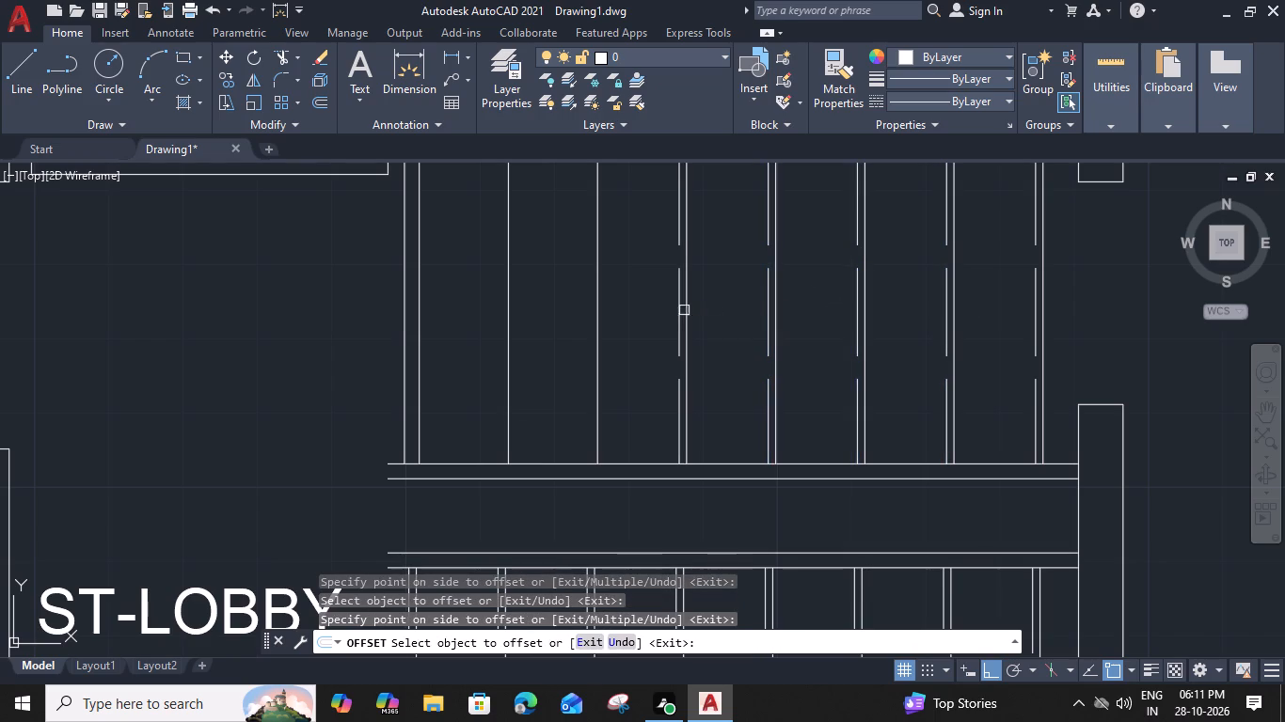
left_click_drag(679, 306, 658, 310)
left_click(522, 317)
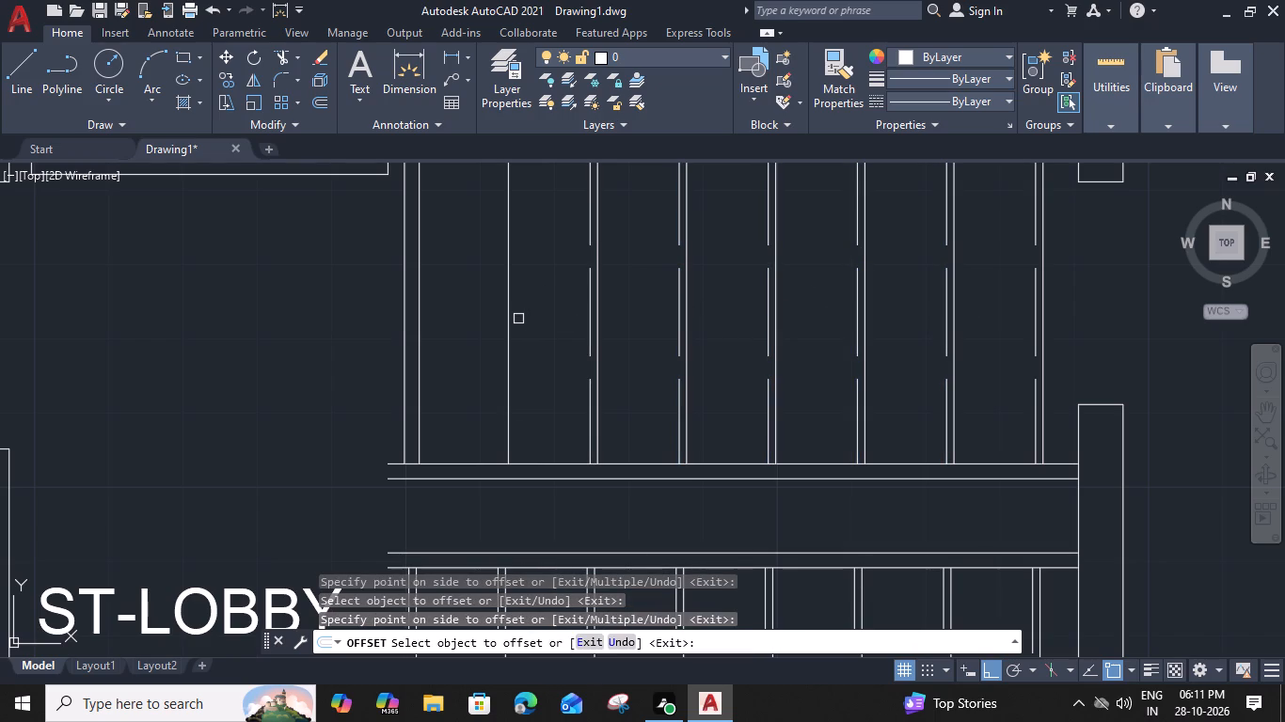
left_click(586, 314)
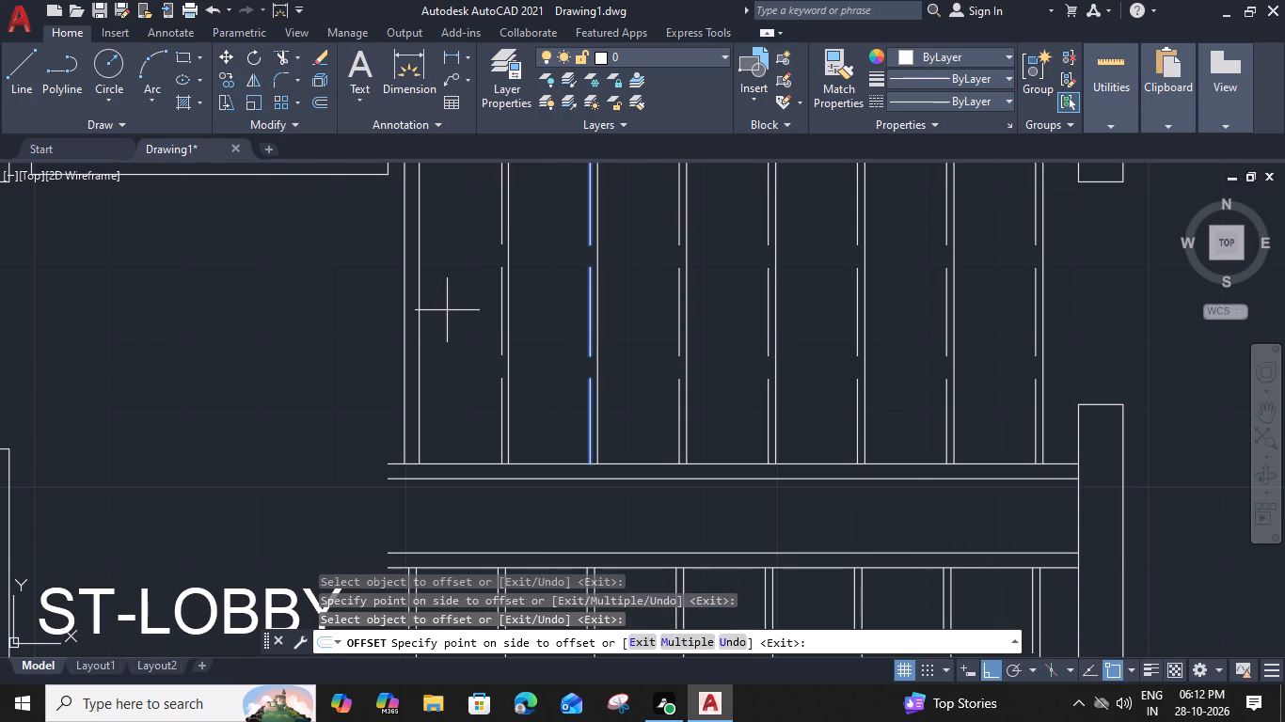
left_click(459, 317)
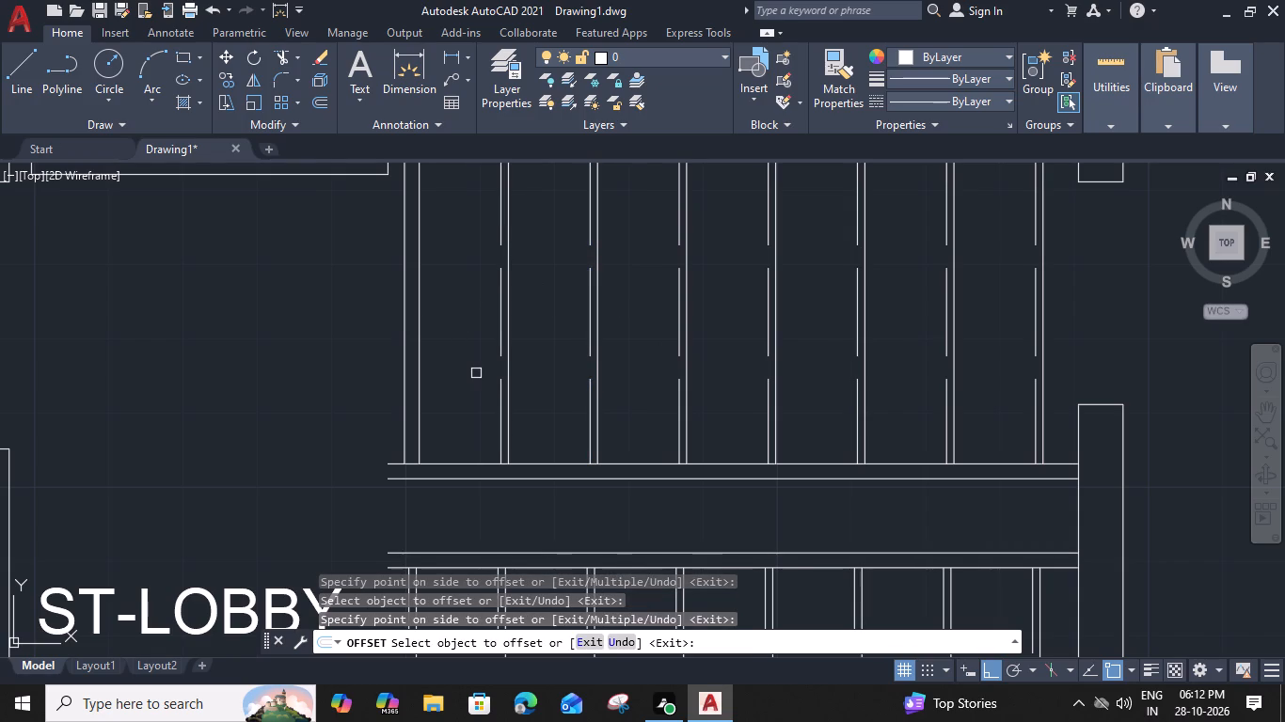
key("Escape")
Extend the upper flight's last tread line and its dashed line near the end wall across the central railing gap toward the lower flight.
middle_click_drag(798, 443, 754, 353)
type("EX")
key("space")
left_click(1013, 332)
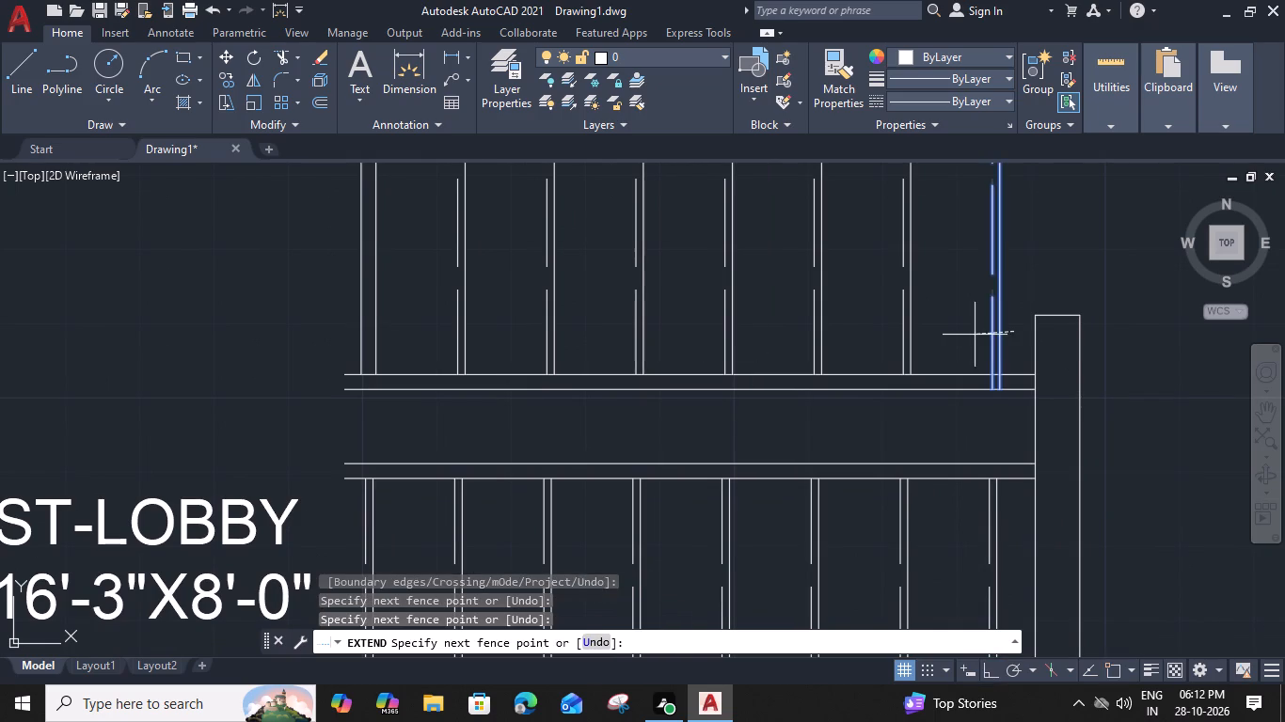
left_click(972, 335)
left_click_drag(1022, 343, 1013, 342)
left_click(976, 346)
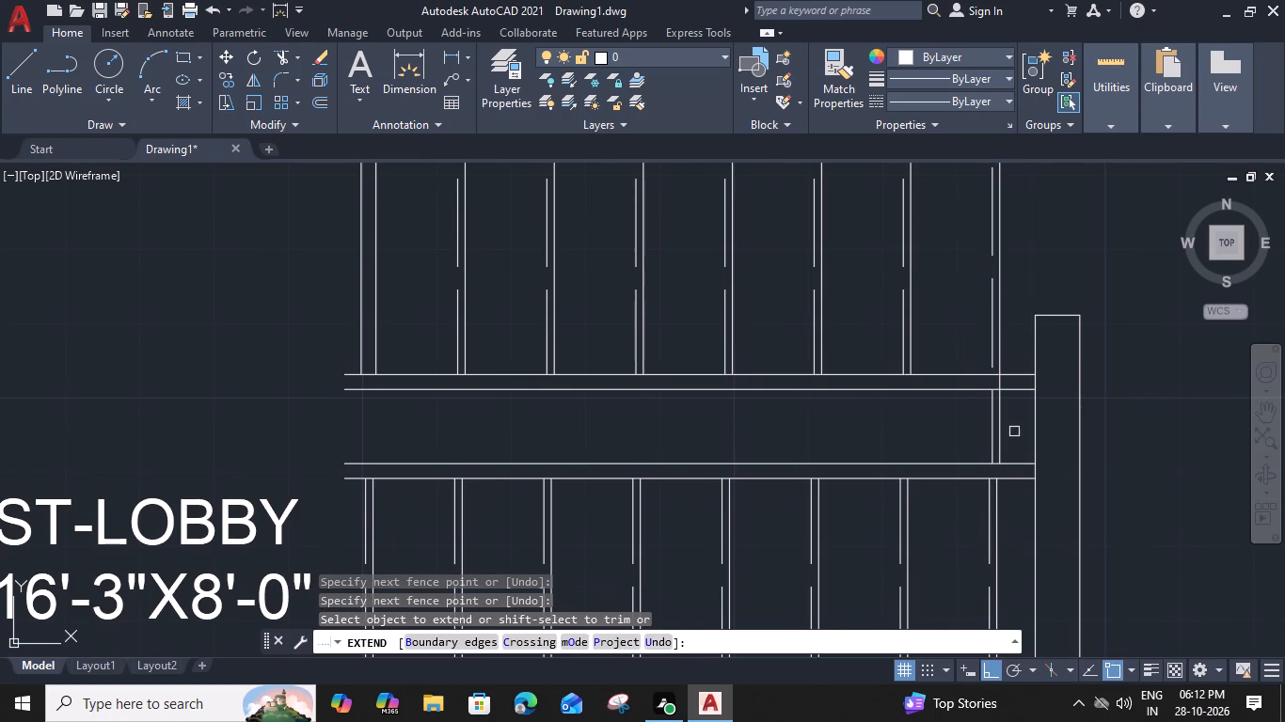
Trim the upper and lower railing line ends that project past the extended tread line toward the end wall.
left_click(1017, 363, "shift")
left_click(1014, 418, "shift")
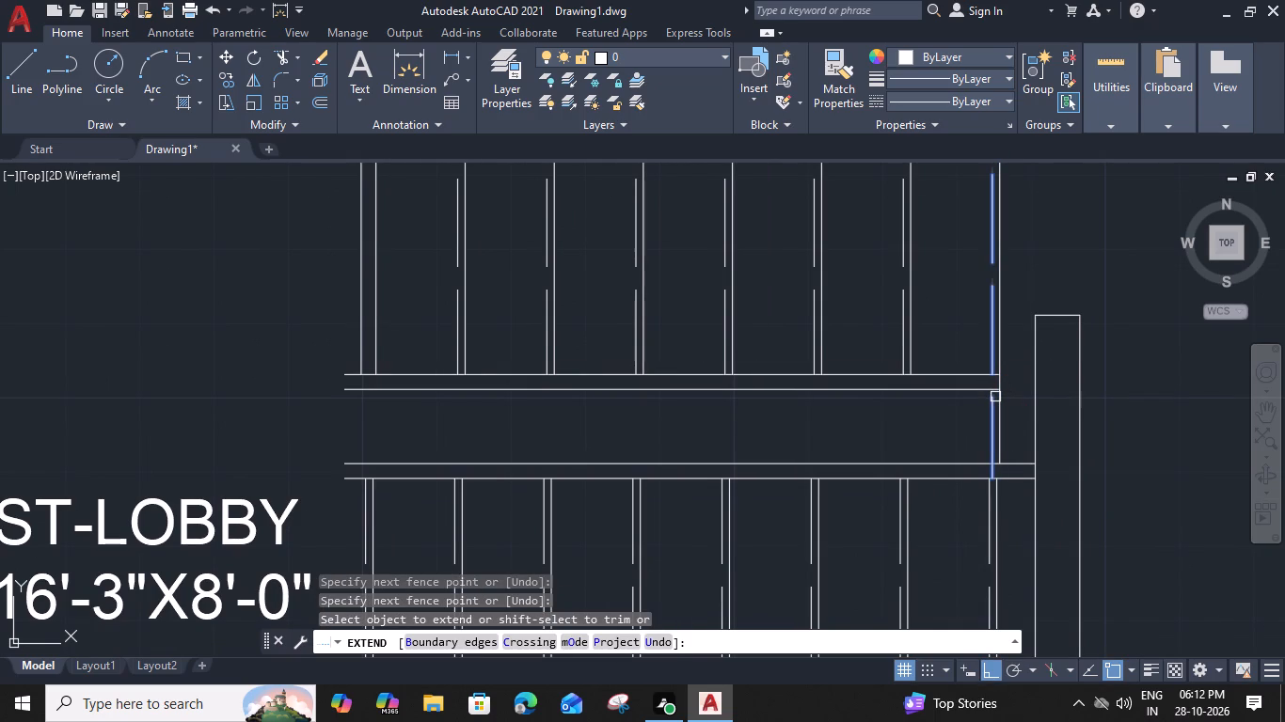
left_click(1010, 411)
left_click(989, 416)
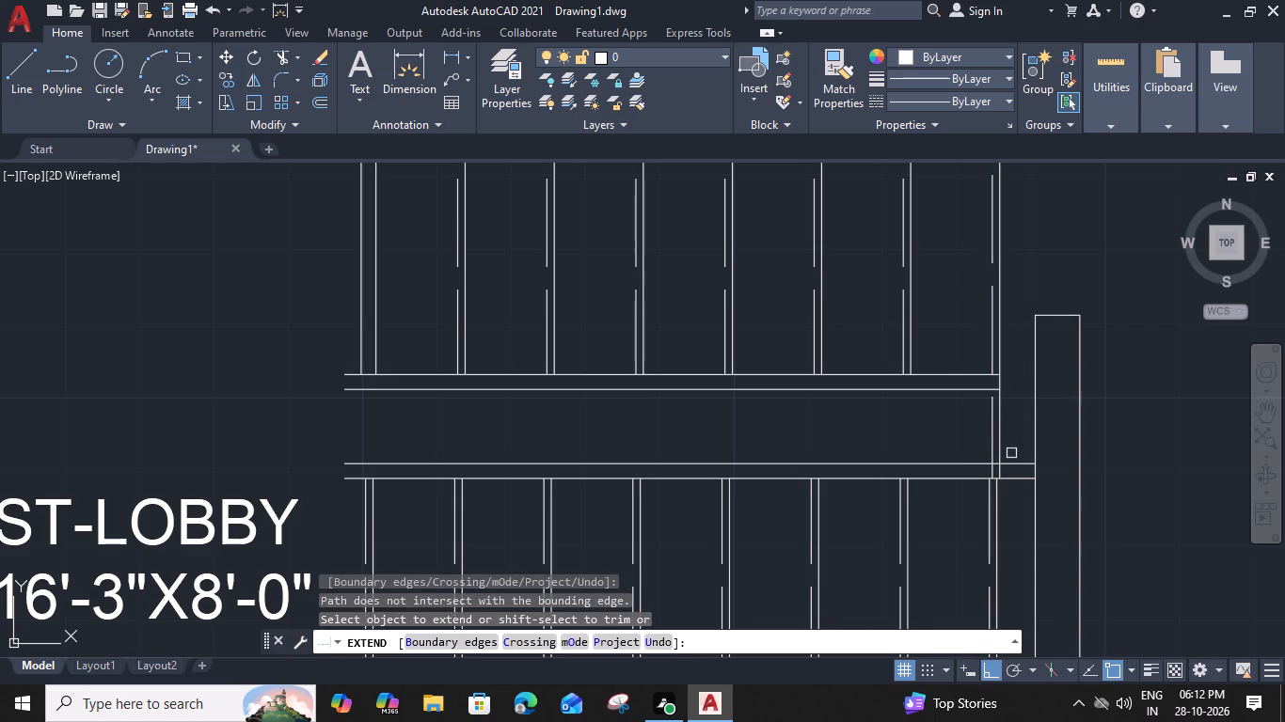
left_click(1014, 449, "shift")
left_click(1018, 486, "shift")
Trim the dashed line's pieces crossing the railings and the central gap, back to the upper flight's edge.
scroll(1000, 462, "up", 2)
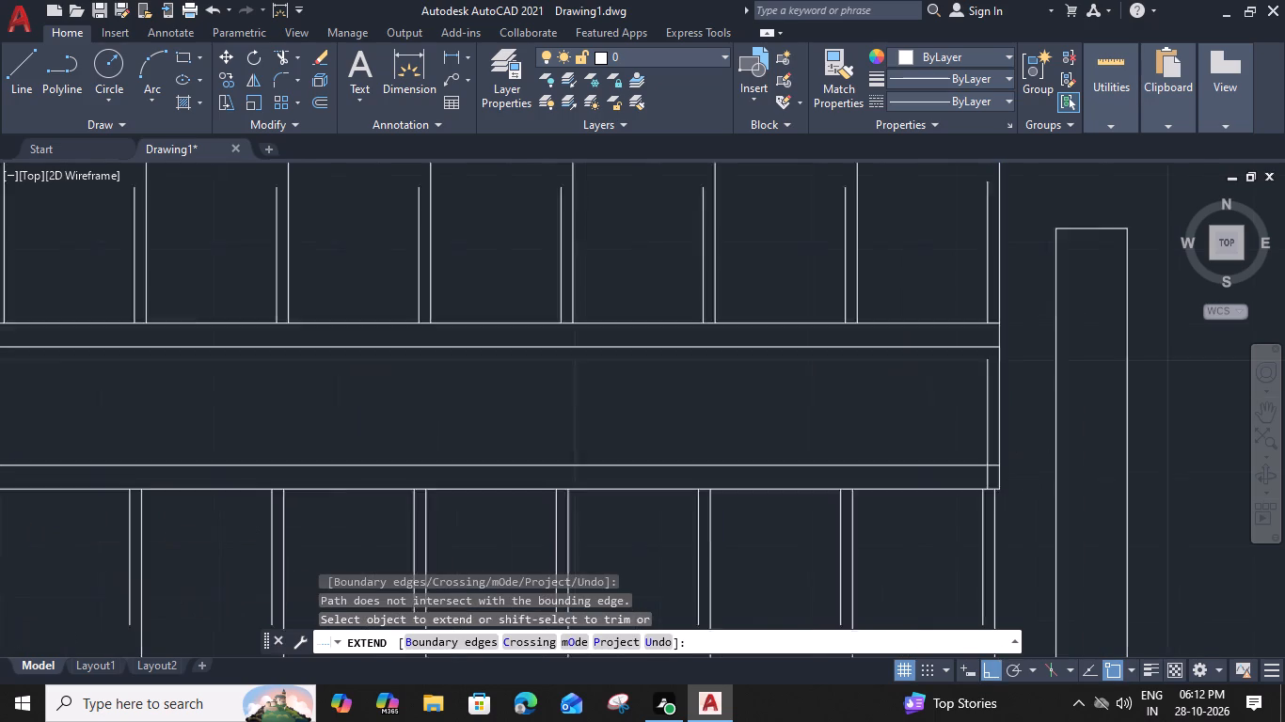
left_click(982, 489, "shift")
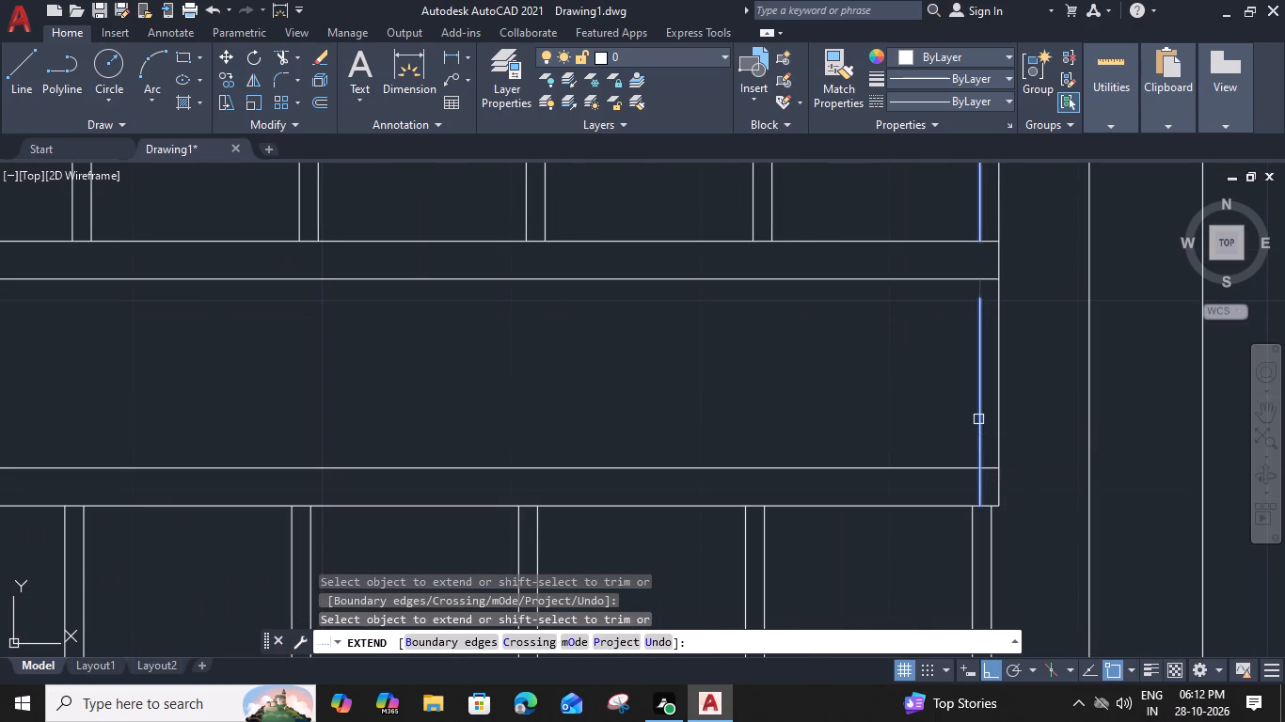
left_click(978, 416, "shift")
left_click(984, 259, "shift")
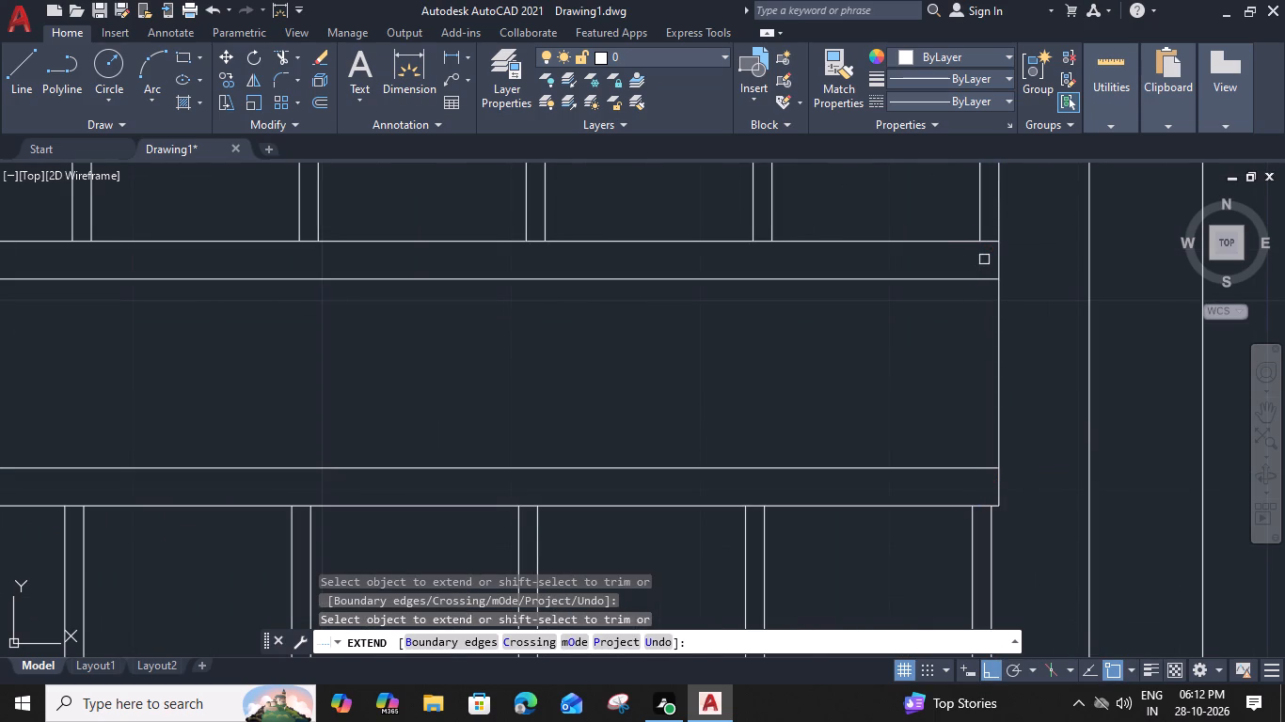
key("Escape")
Draw a circle as wide as the lower railing at its open end beside the ST-LOBBY label.
scroll(984, 259, "down", 2)
middle_click_drag(778, 324, 1078, 328)
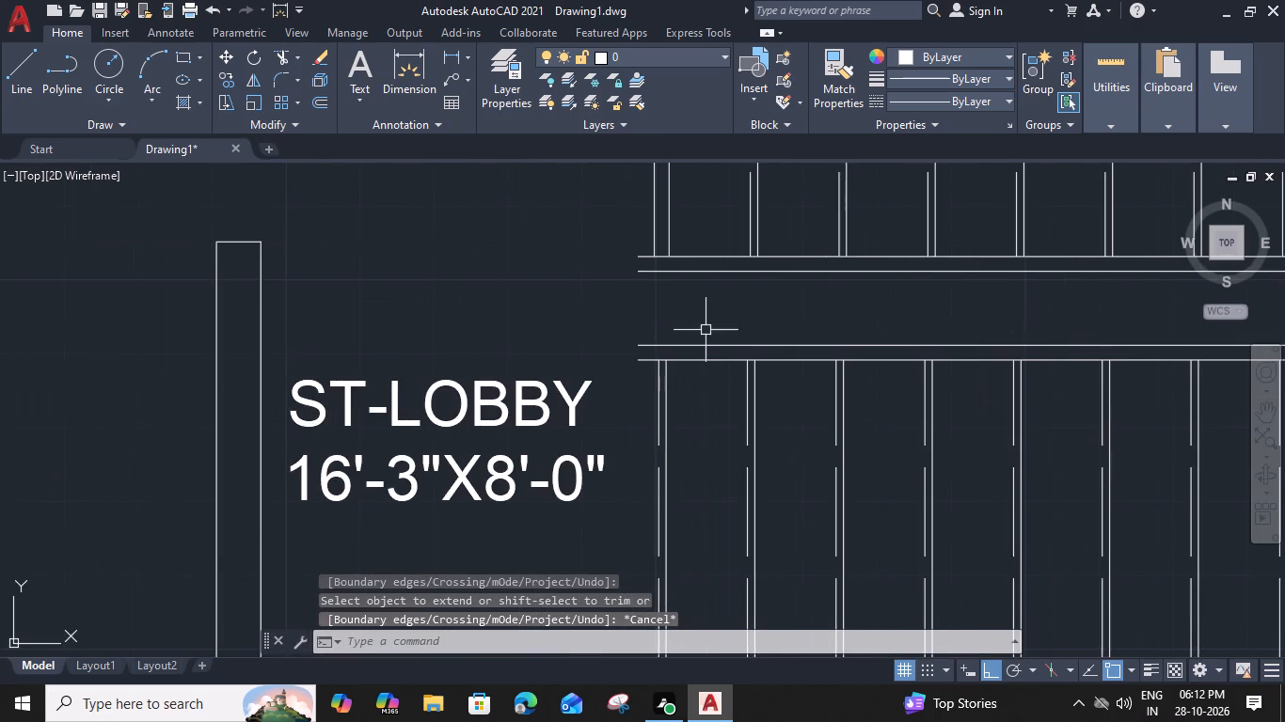
scroll(626, 351, "up", 2)
type("C")
key("space")
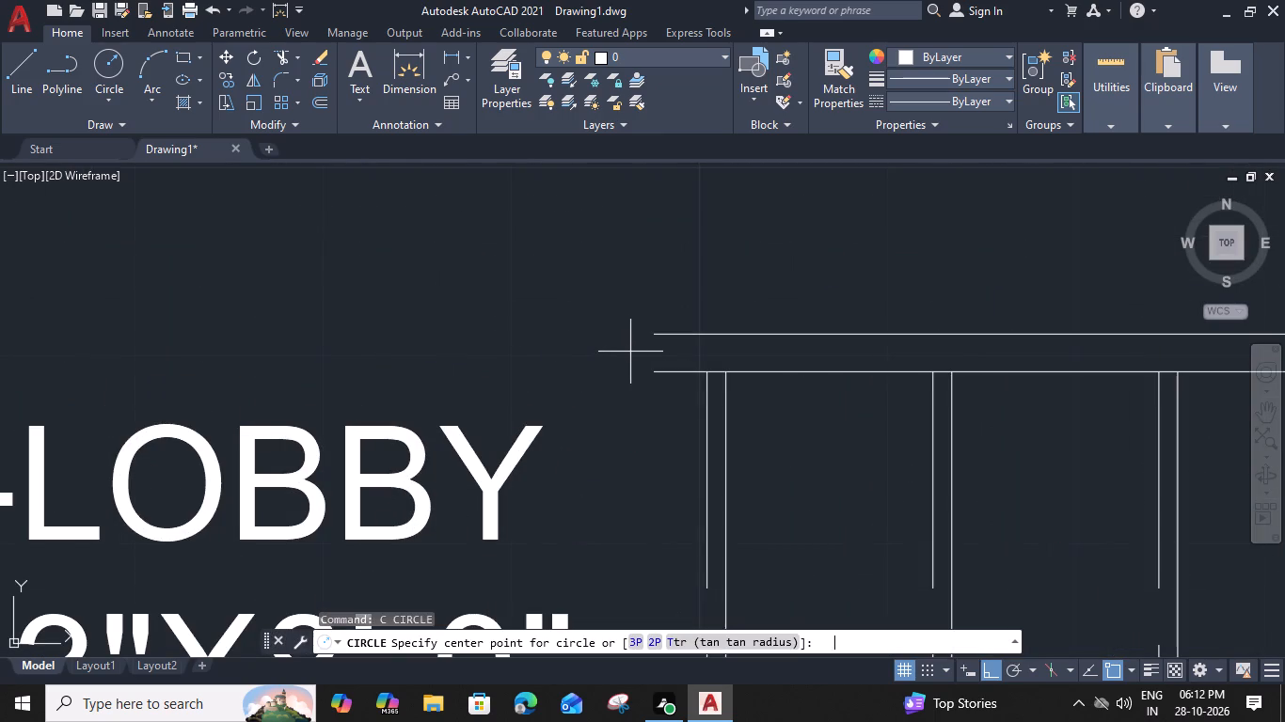
scroll(652, 350, "up", 1)
left_click(658, 350)
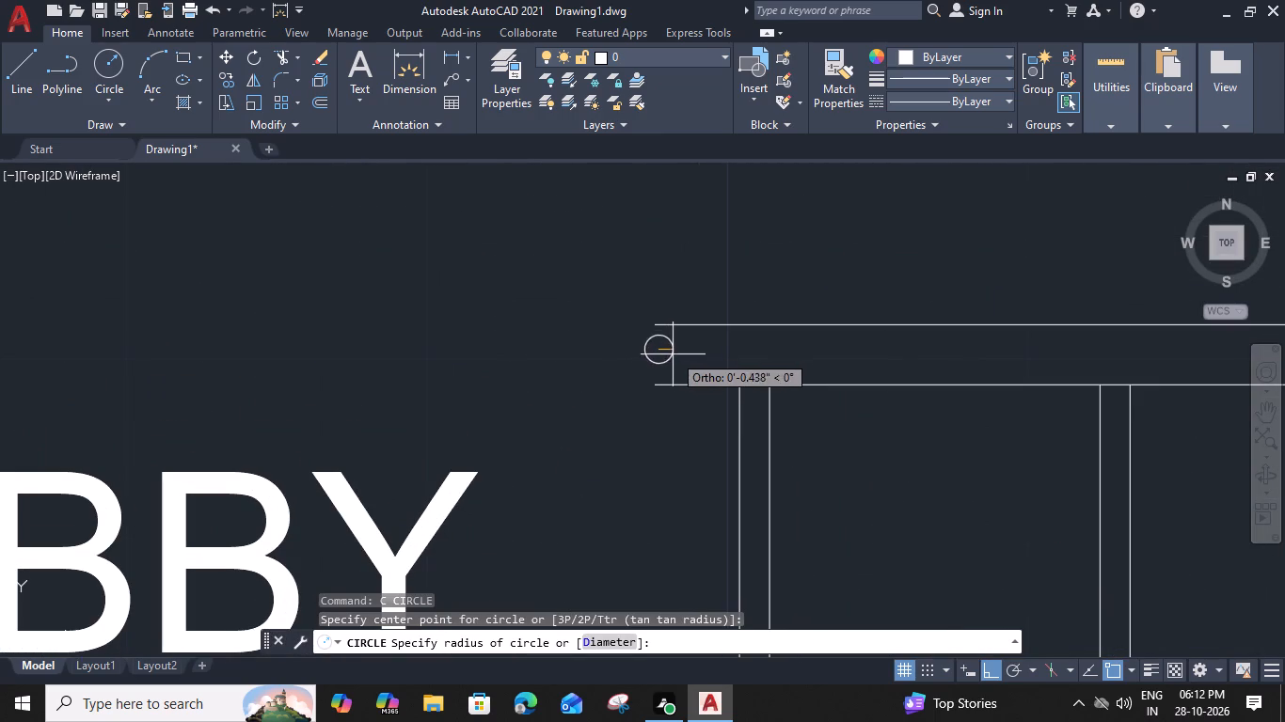
left_click(689, 364)
Move the circle straight down from its bottom quadrant so it sits on the lower railing's bottom line.
left_click(674, 370)
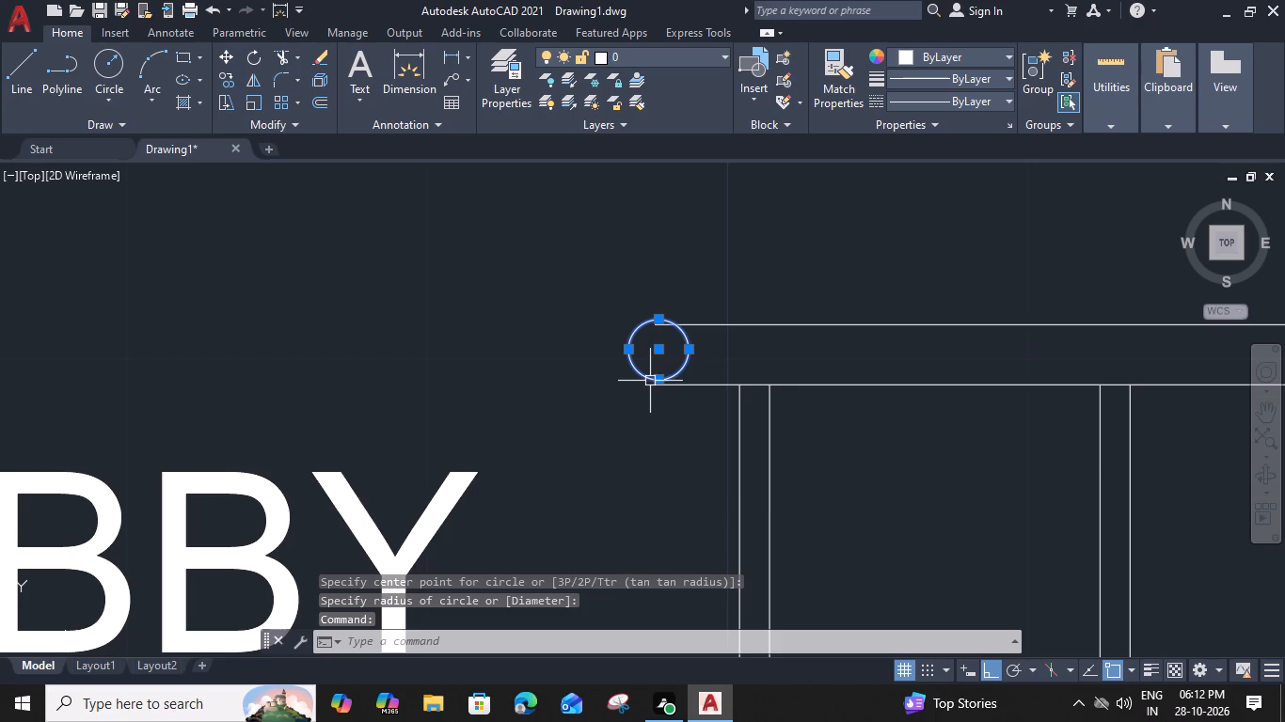
type("M")
key("space")
scroll(656, 377, "up", 2)
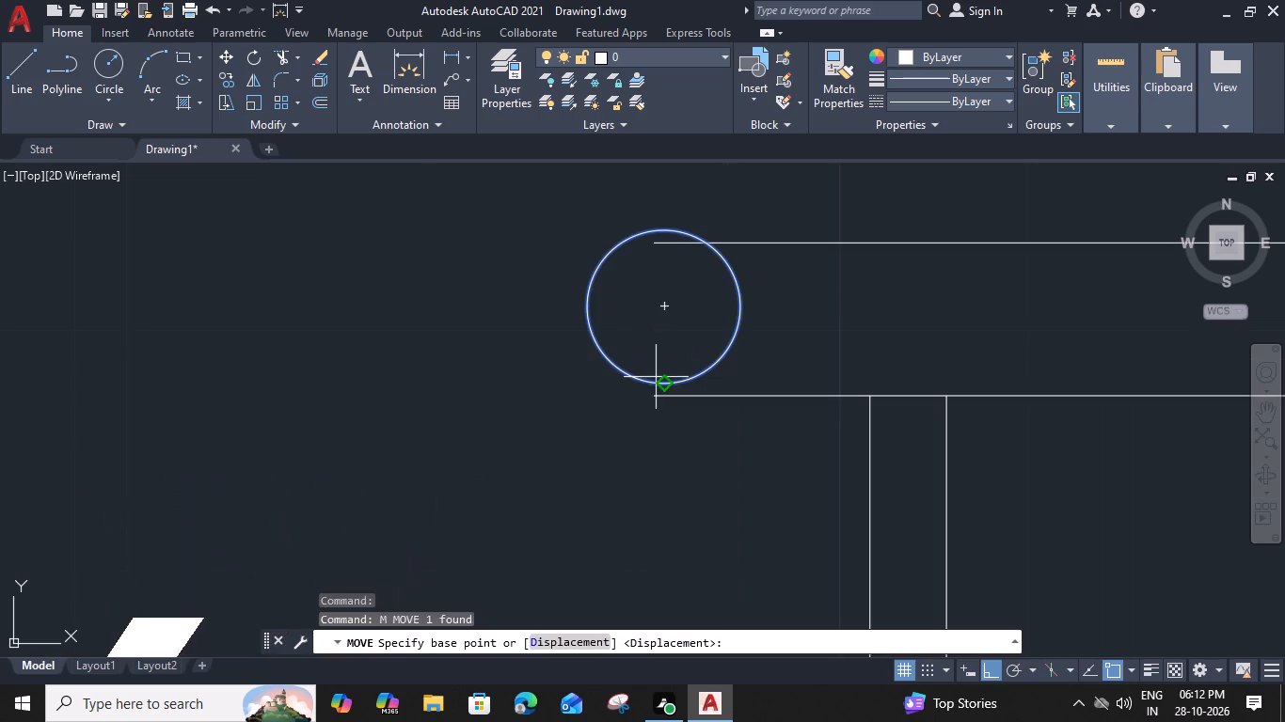
left_click(661, 385)
left_click(661, 400)
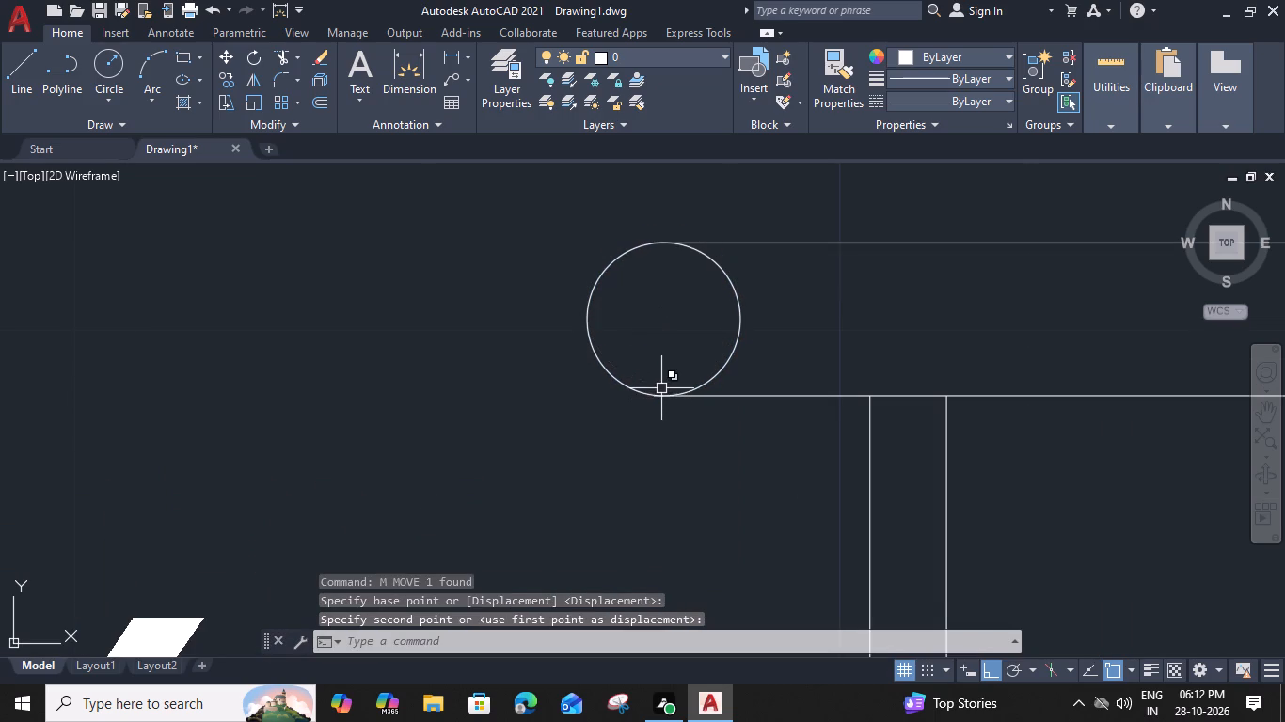
Offset the railing end circle 0.3" outward.
middle_click_drag(691, 343, 696, 397)
left_click(733, 412)
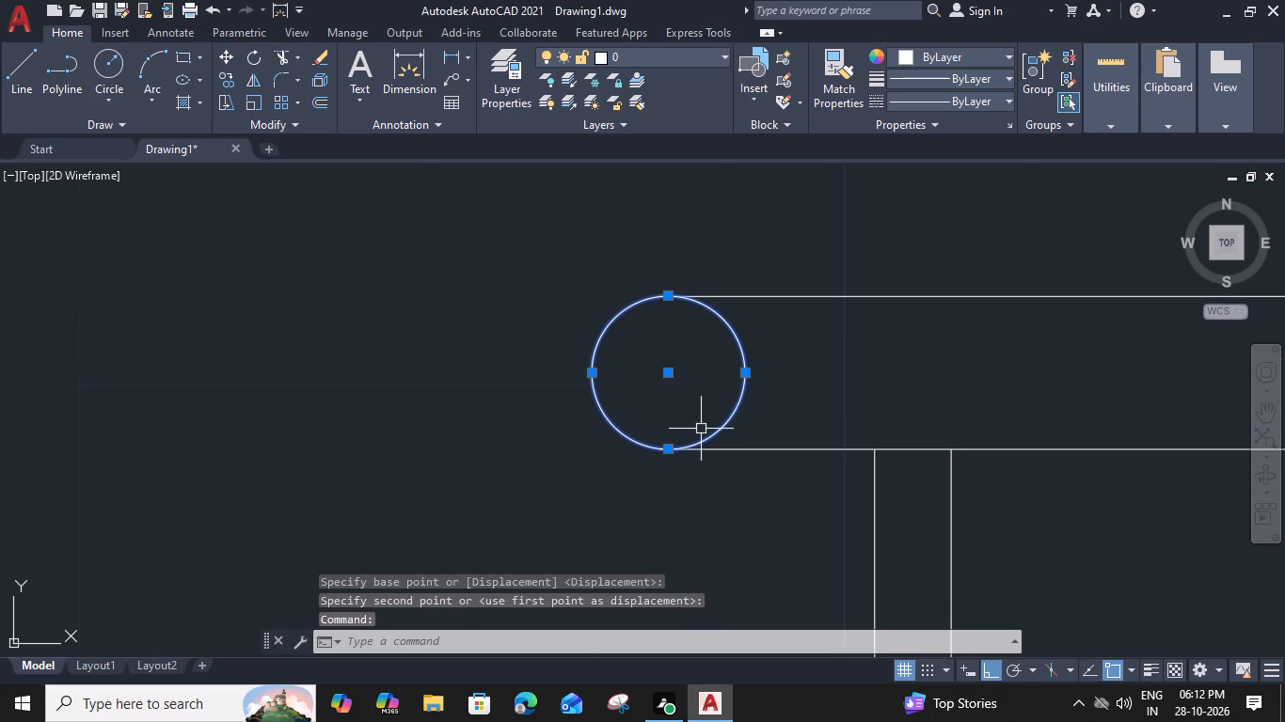
key("o")
key("space")
key("0")
key("period")
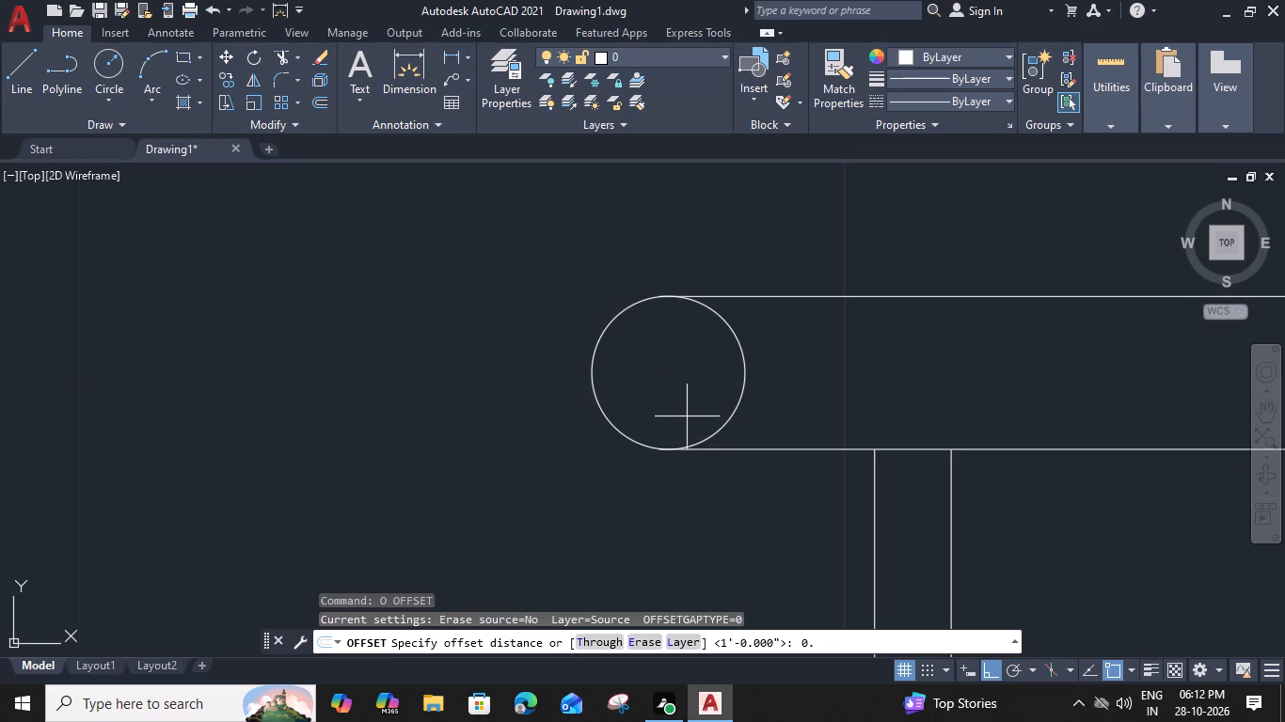
key("3")
key("shift+quotedbl")
key("Return")
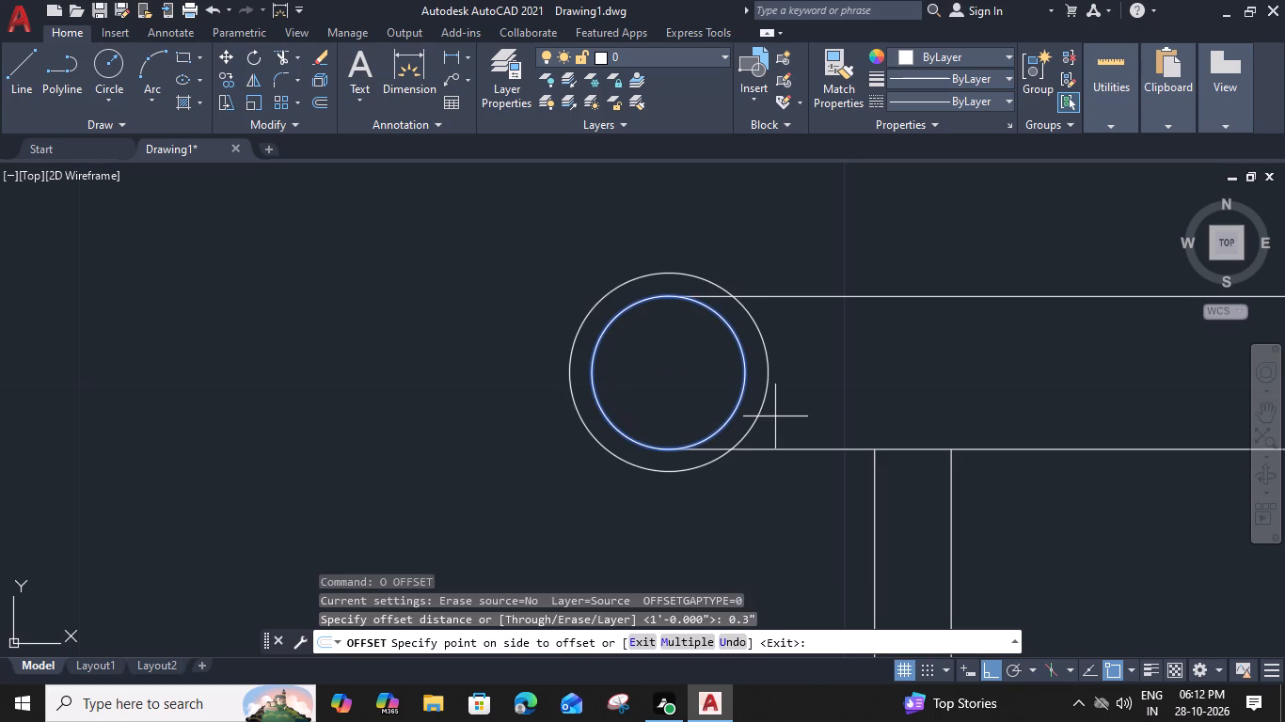
left_click(775, 416)
key("Escape")
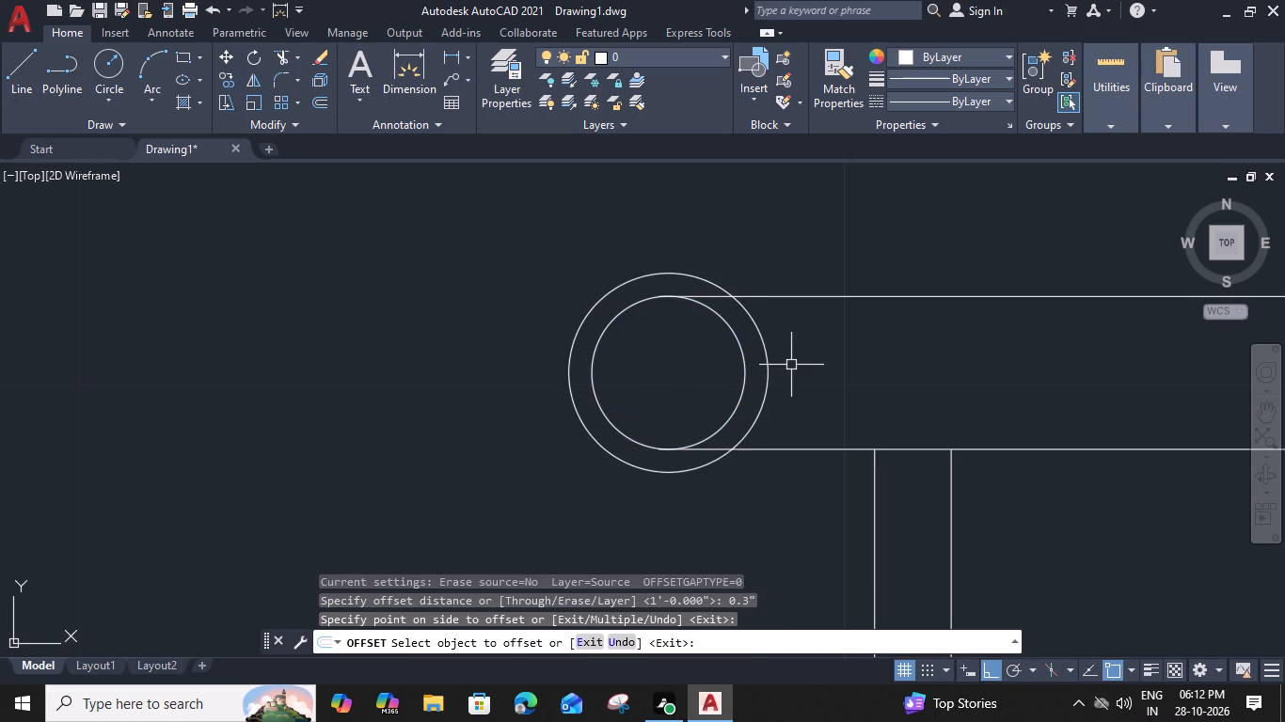
Trim both lower railing lines back to the outer circle and remove their leftover stubs at the inner circle.
type("TR")
key("space")
left_click(713, 294)
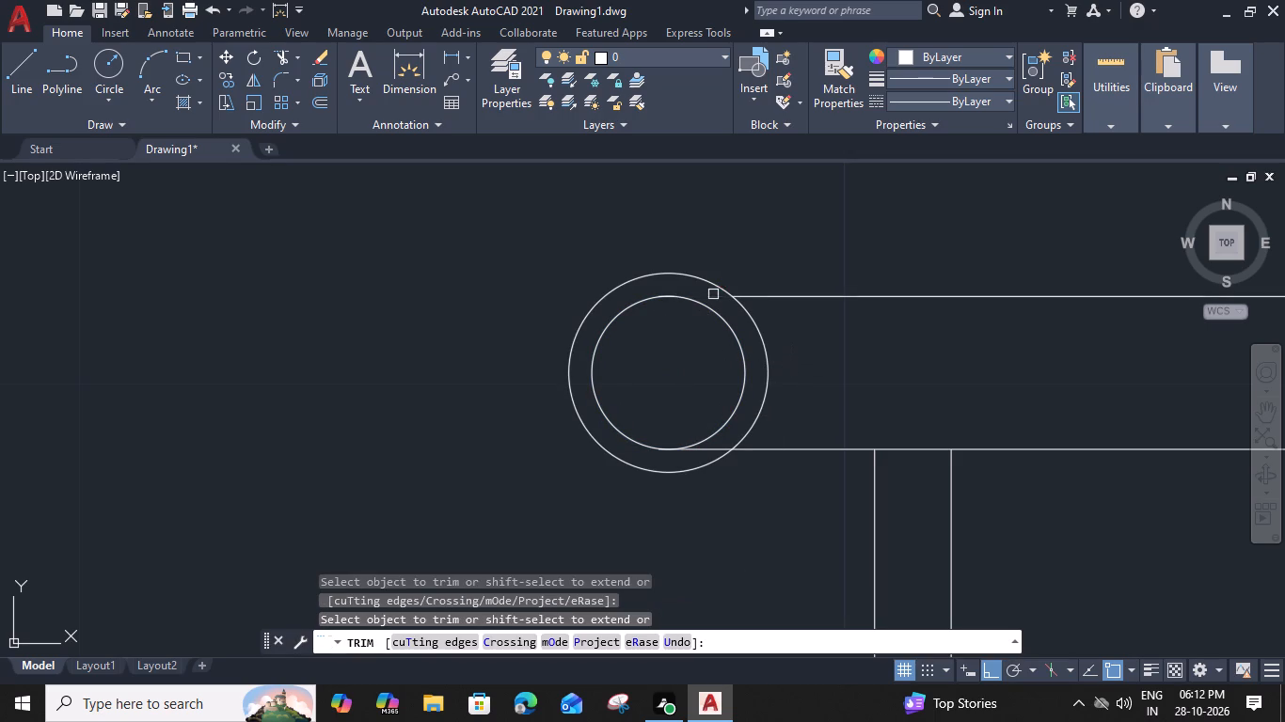
left_click(713, 449)
scroll(643, 469, "up", 2)
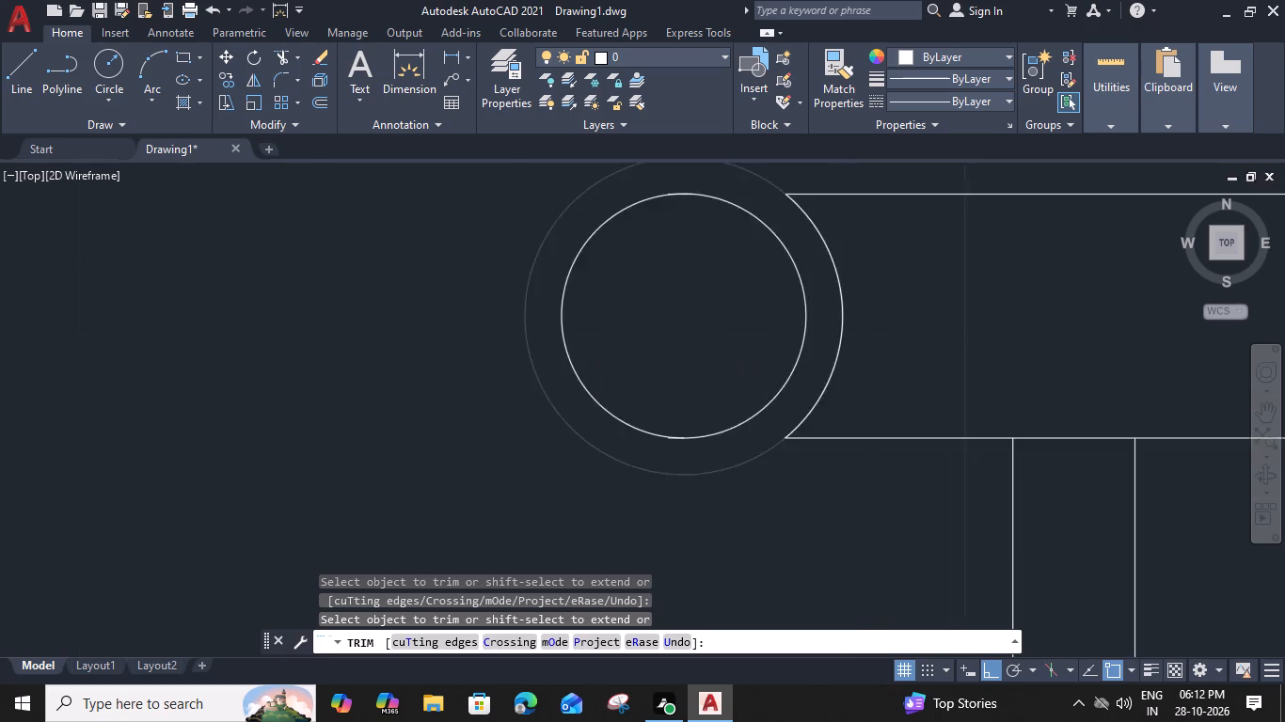
scroll(690, 418, "up", 2)
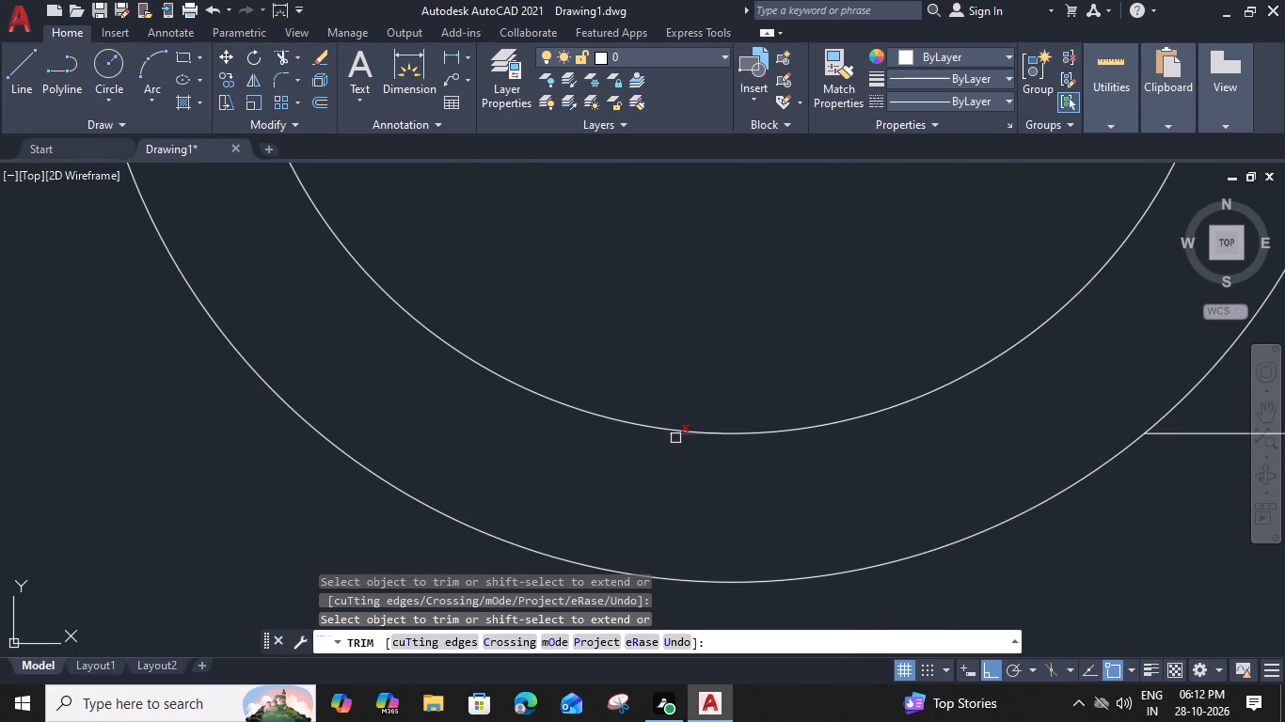
scroll(675, 438, "up", 1)
left_click(674, 434)
scroll(674, 434, "down", 2)
middle_click_drag(672, 321, 681, 488)
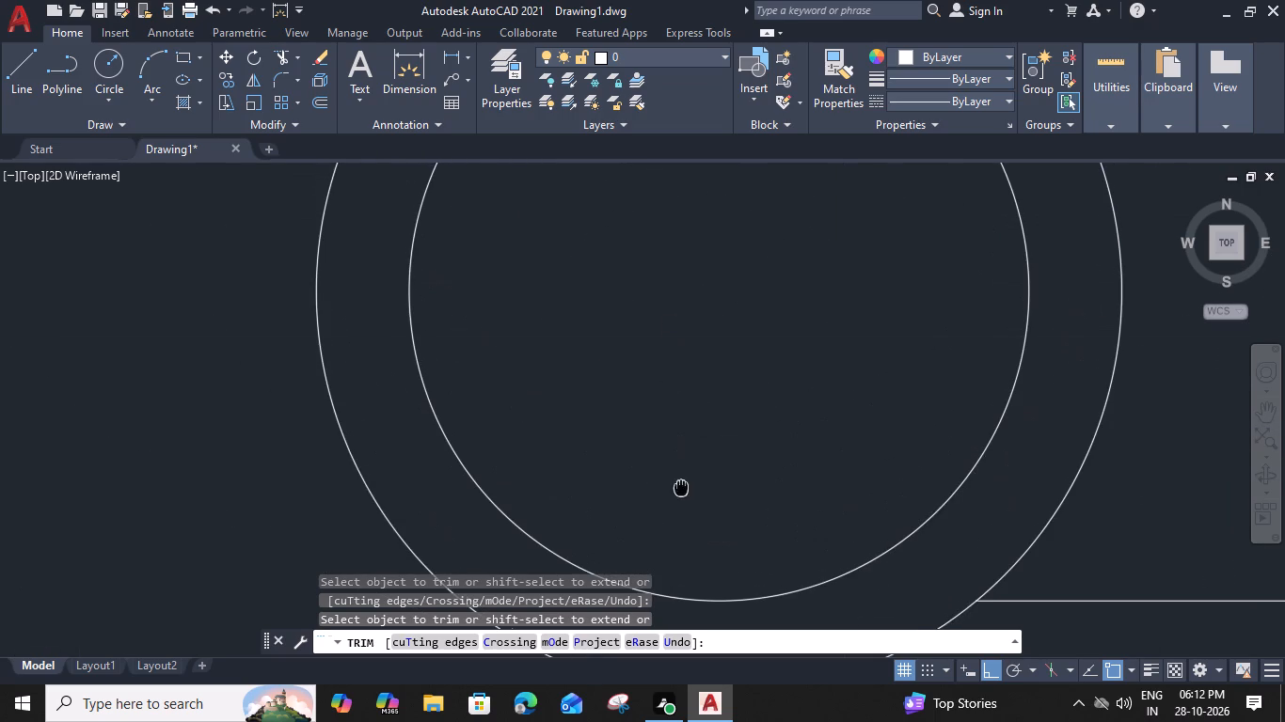
middle_click_drag(681, 265, 681, 667)
scroll(686, 411, "up", 3)
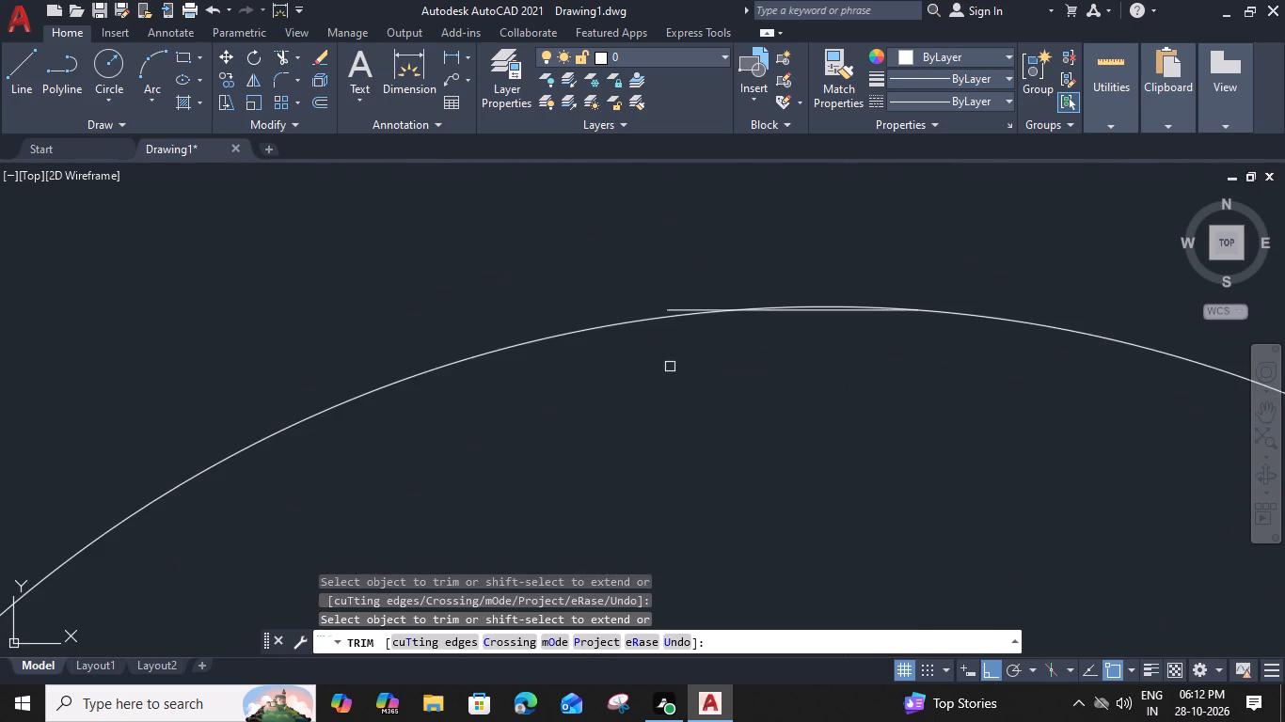
left_click(673, 306)
scroll(856, 309, "up", 2)
left_click(853, 311)
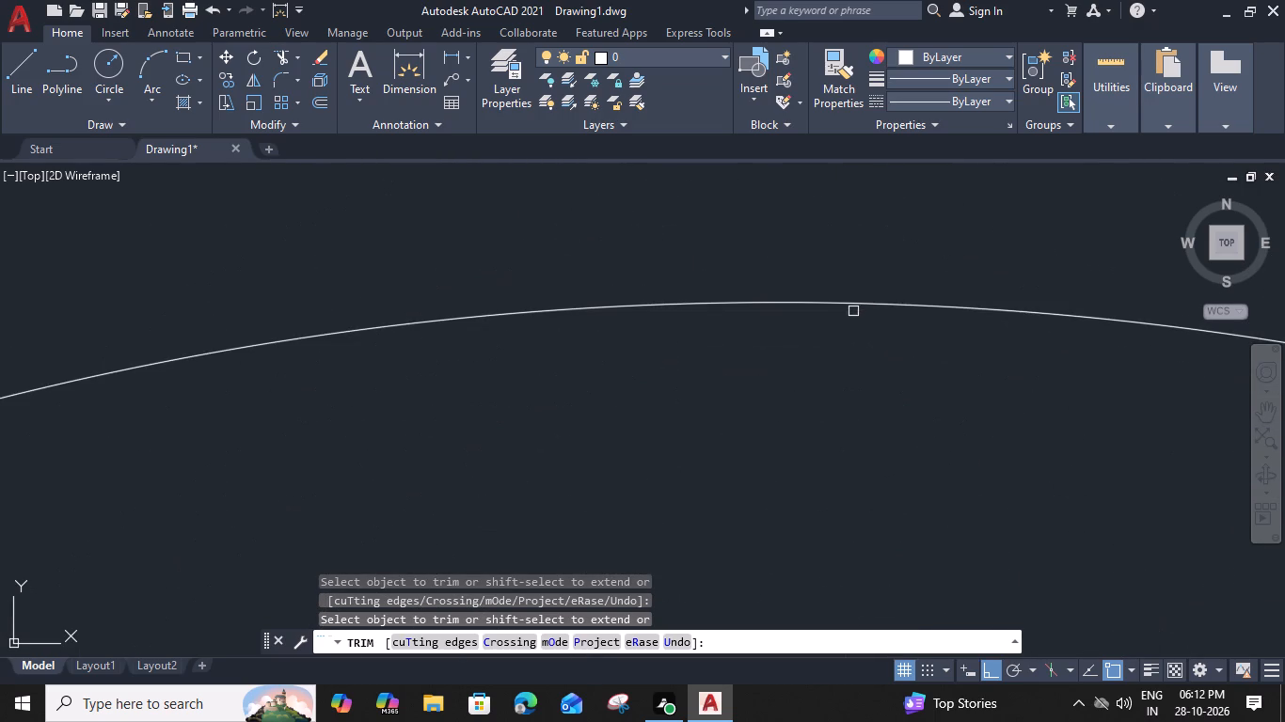
key("Escape")
Copy the two concentric circles from the lower railing's open end to the upper railing's open end, using the top line intersection as base point.
scroll(853, 311, "down", 3)
scroll(864, 387, "down", 5)
middle_click_drag(880, 473, 777, 301)
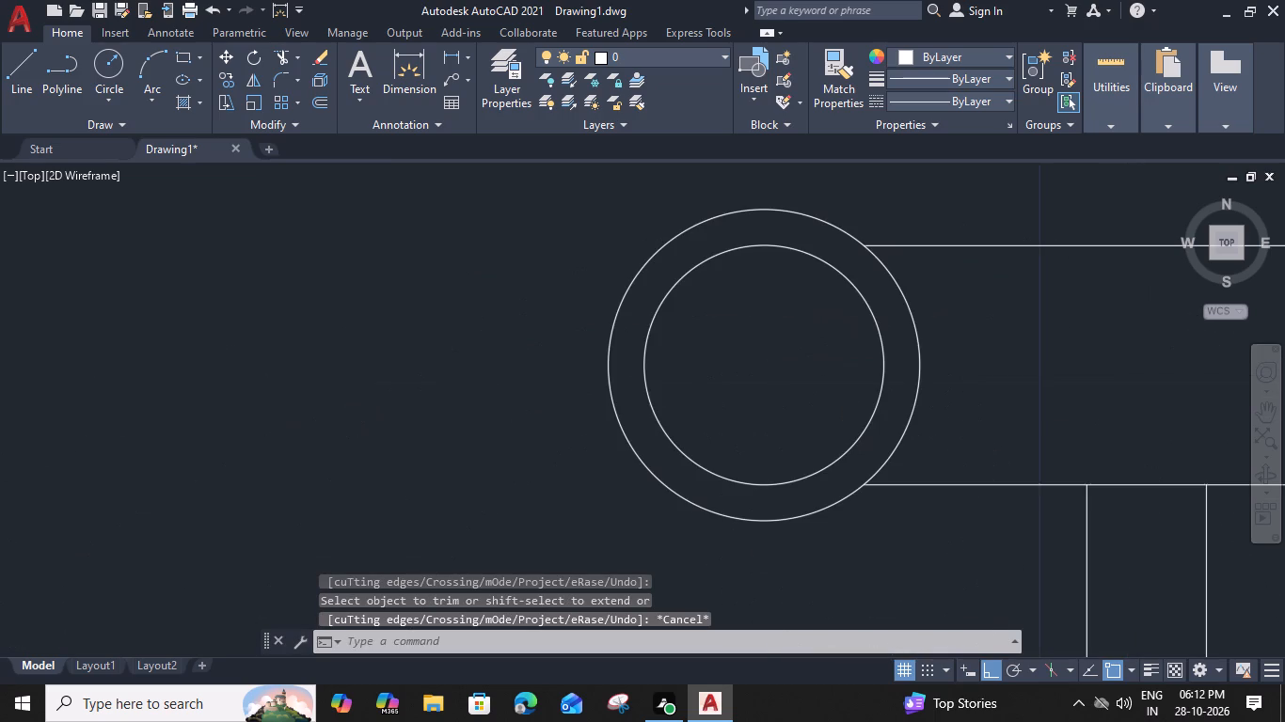
left_click_drag(974, 303, 937, 317)
left_click(810, 364)
type("CO")
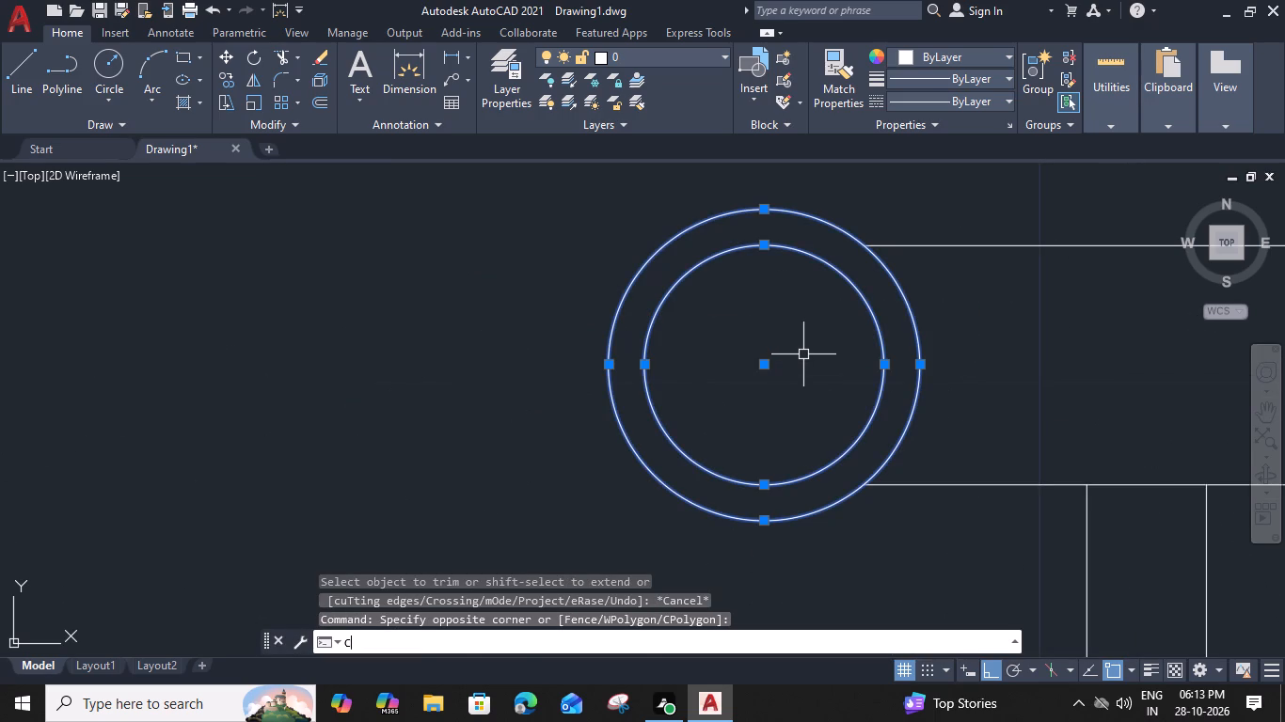
key("space")
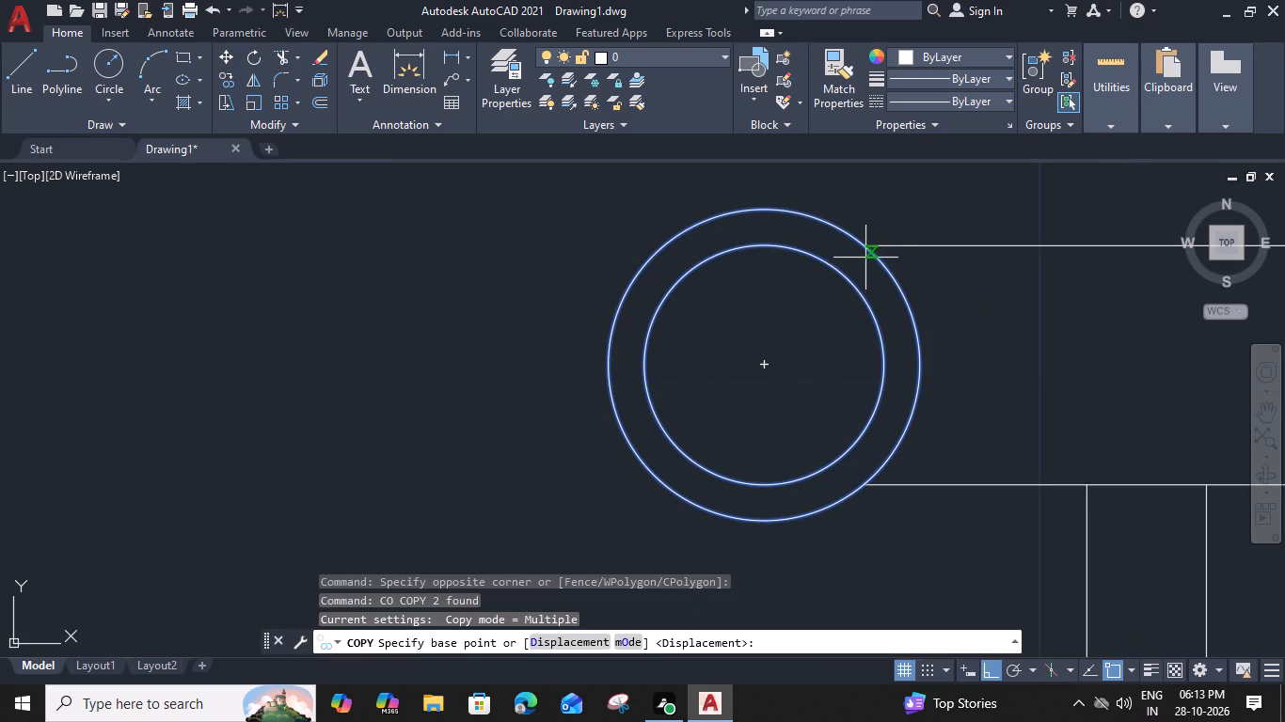
left_click(864, 248)
scroll(864, 248, "down", 3)
middle_click_drag(862, 243, 846, 623)
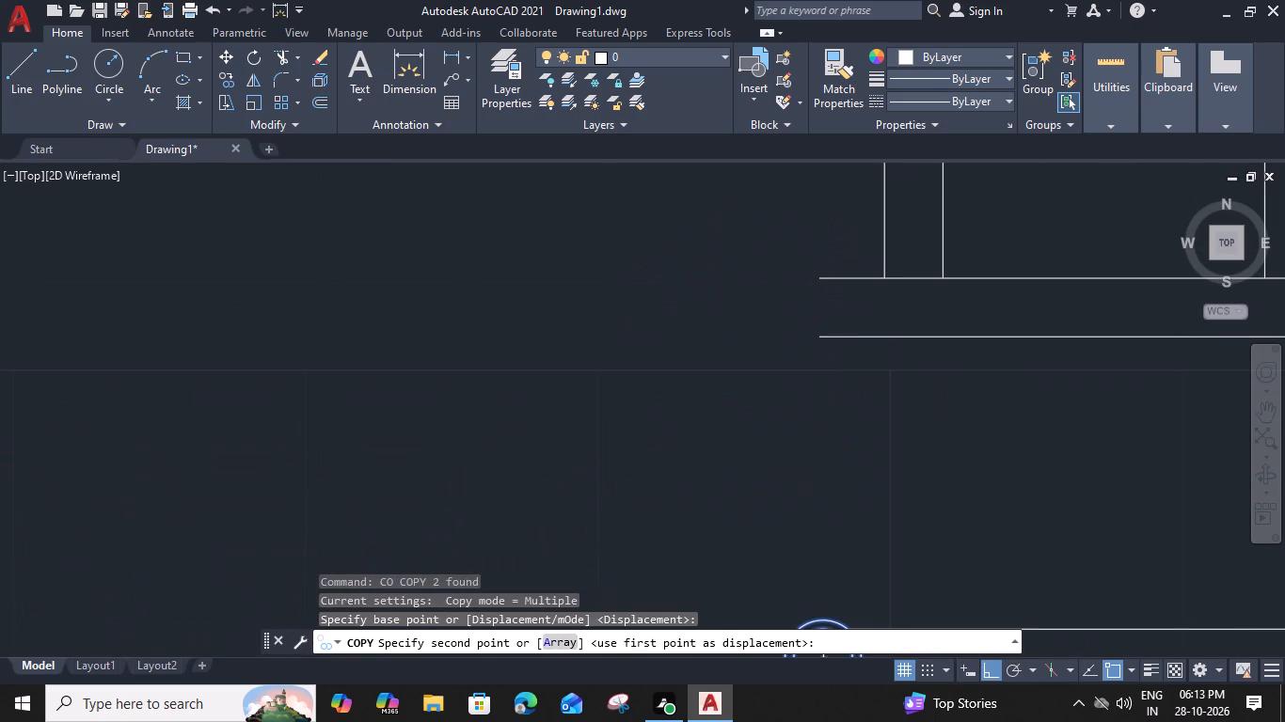
scroll(844, 299, "up", 2)
left_click(856, 251)
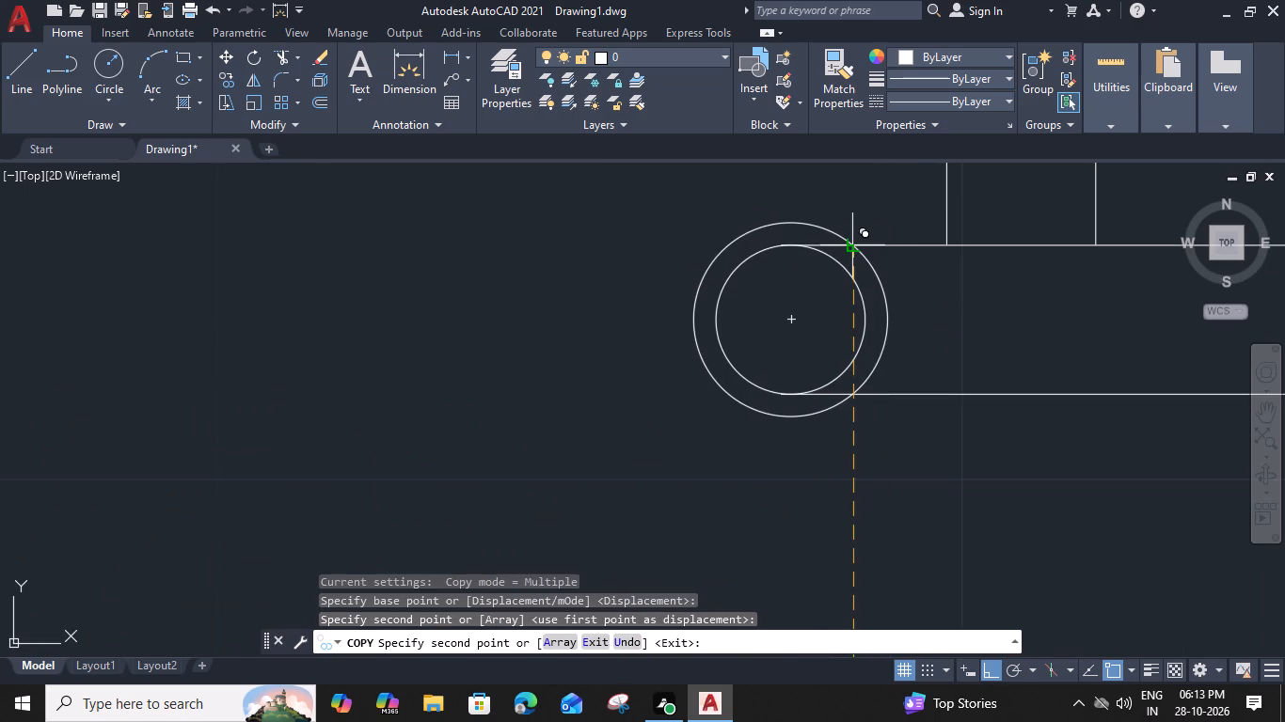
key("Escape")
Trim both upper railing lines back to the copied outer circle and remove their leftover stubs at the inner circle.
type("TR")
key("space")
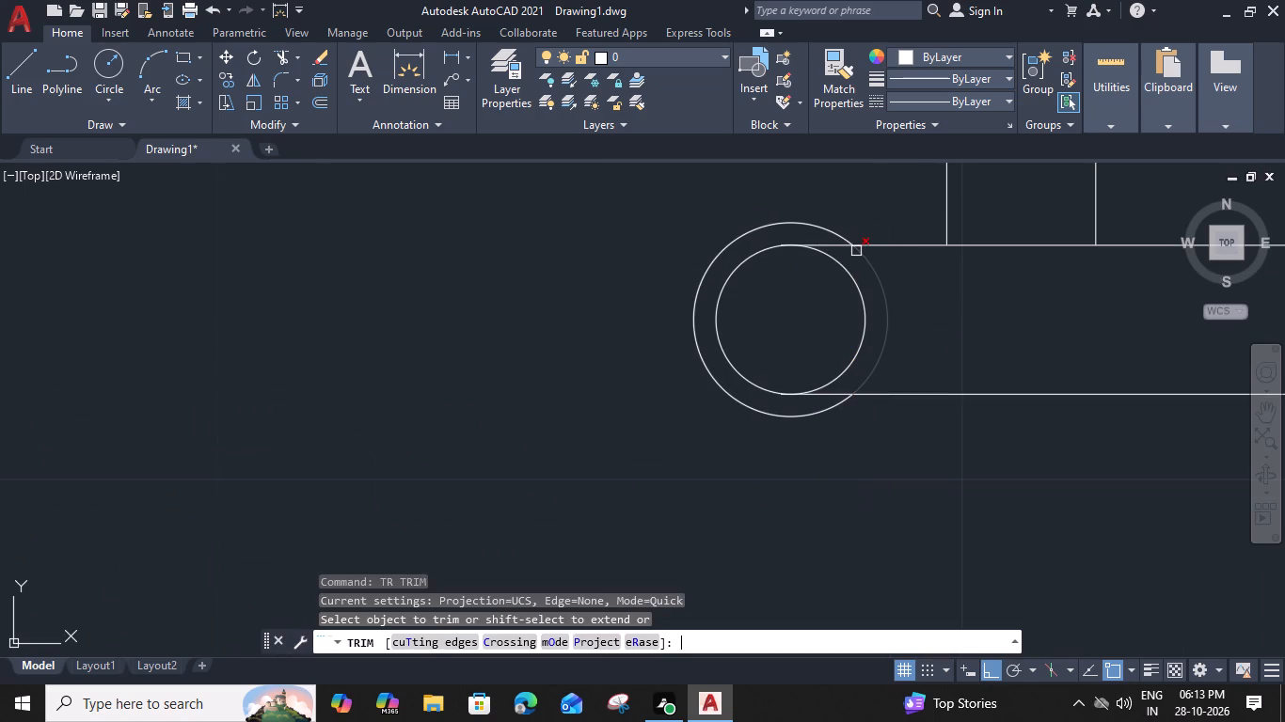
scroll(849, 245, "up", 2)
left_click(829, 247)
middle_click_drag(790, 463, 788, 297)
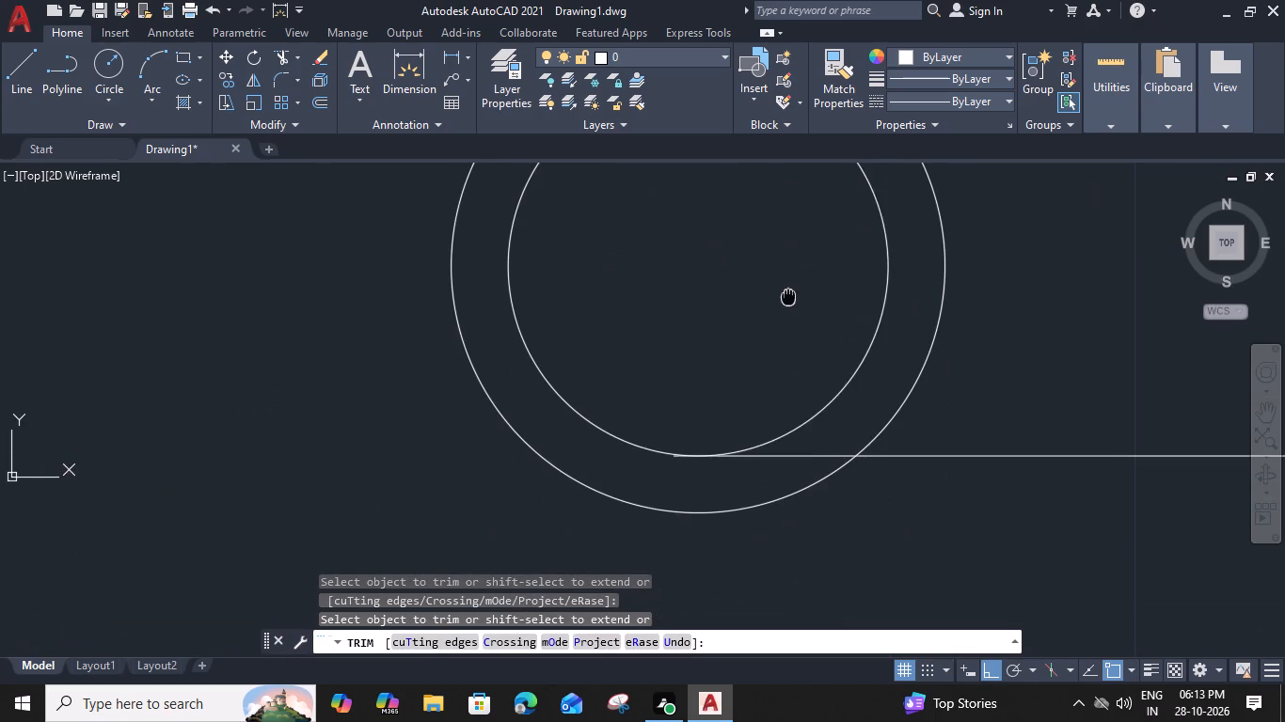
left_click(785, 457)
scroll(659, 470, "up", 4)
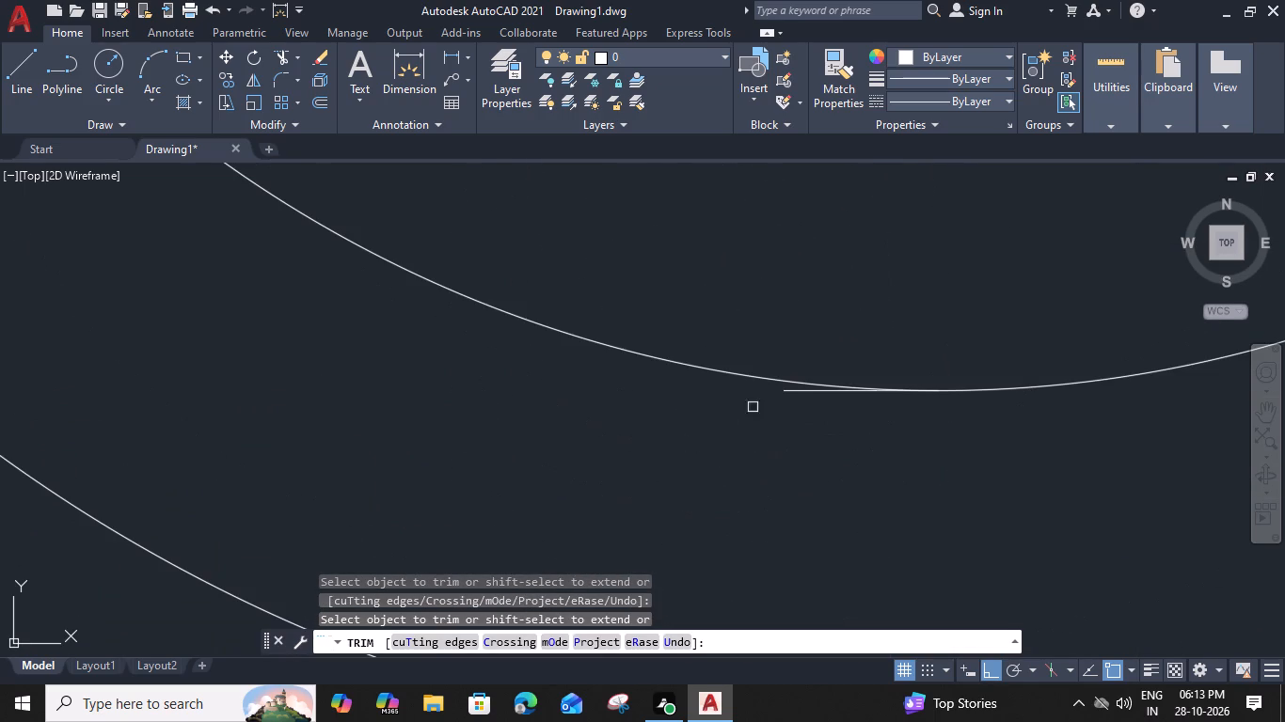
left_click(791, 392)
scroll(792, 399, "down", 3)
middle_click_drag(925, 411, 810, 721)
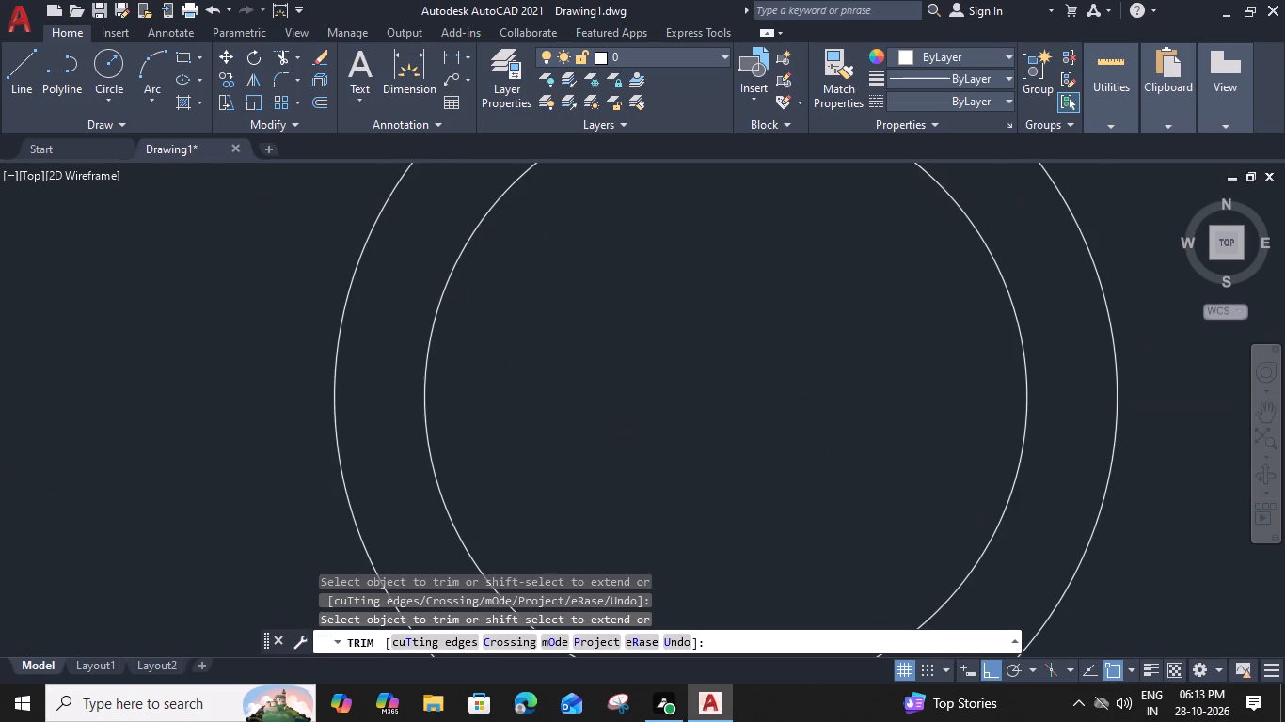
middle_click_drag(610, 262, 586, 487)
scroll(594, 325, "up", 3)
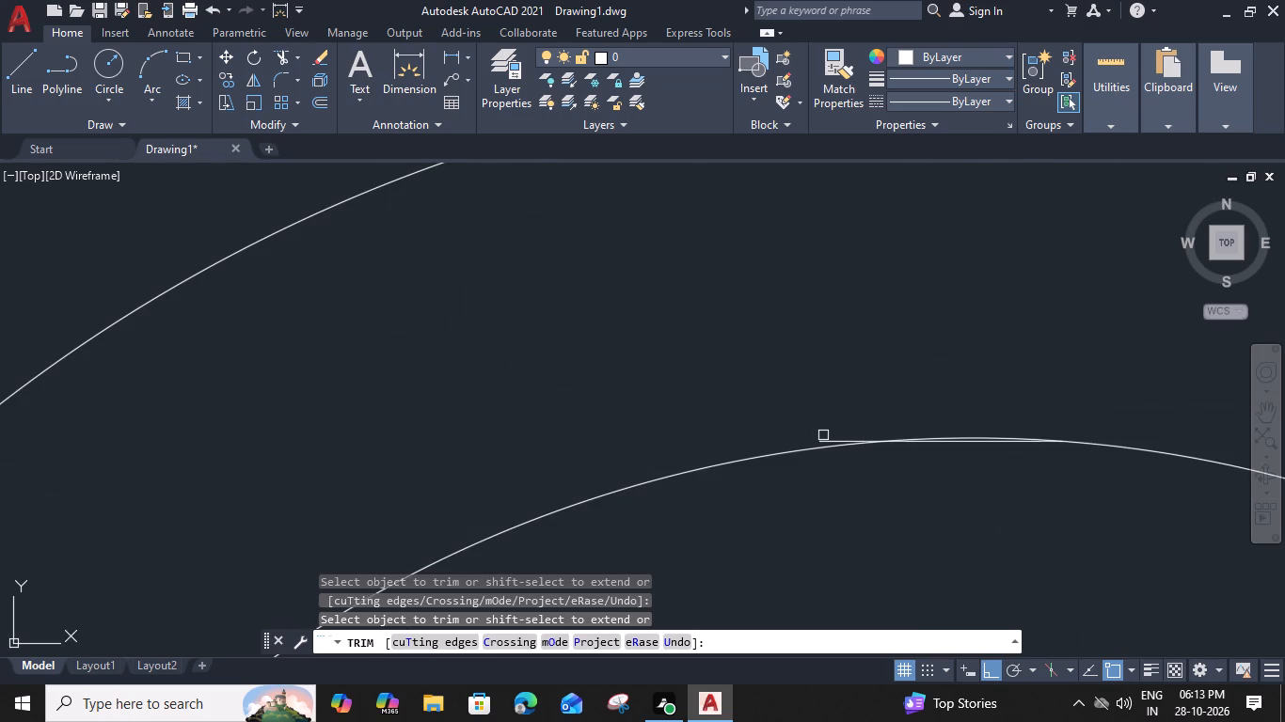
left_click(823, 437)
scroll(984, 441, "up", 2)
left_click(988, 445)
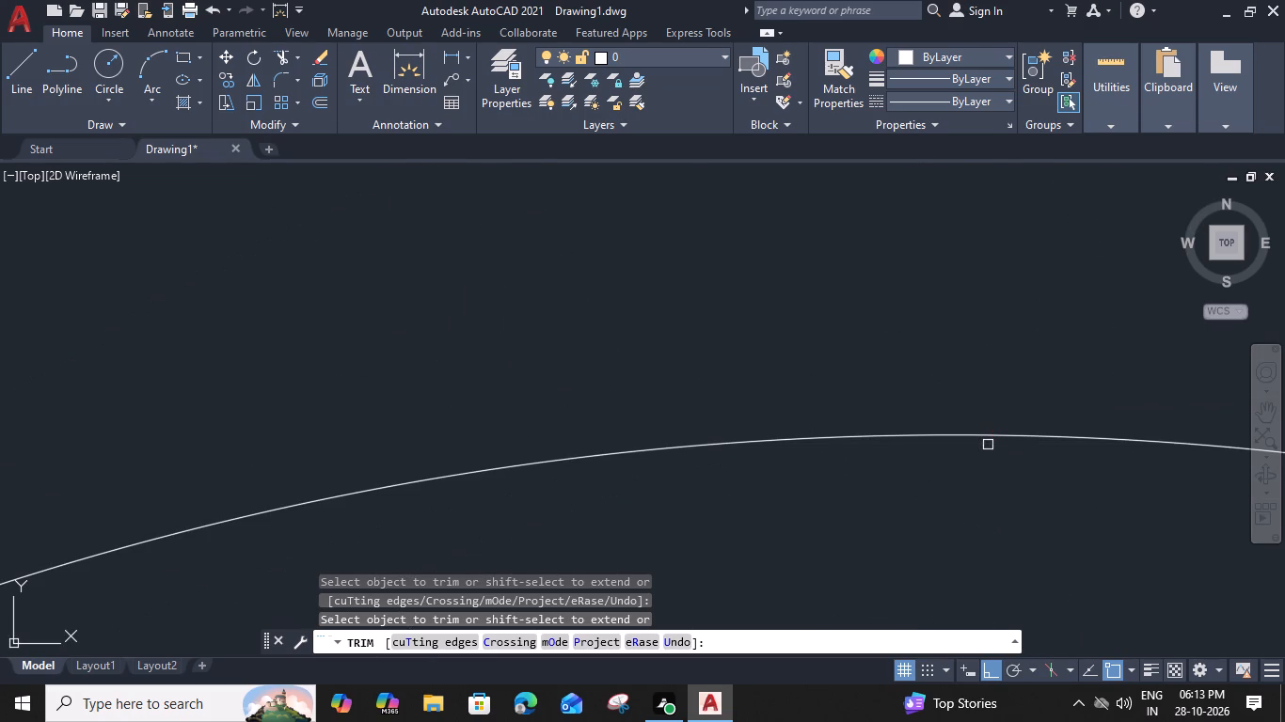
key("Escape")
scroll(988, 445, "down", 5)
scroll(996, 520, "down", 2)
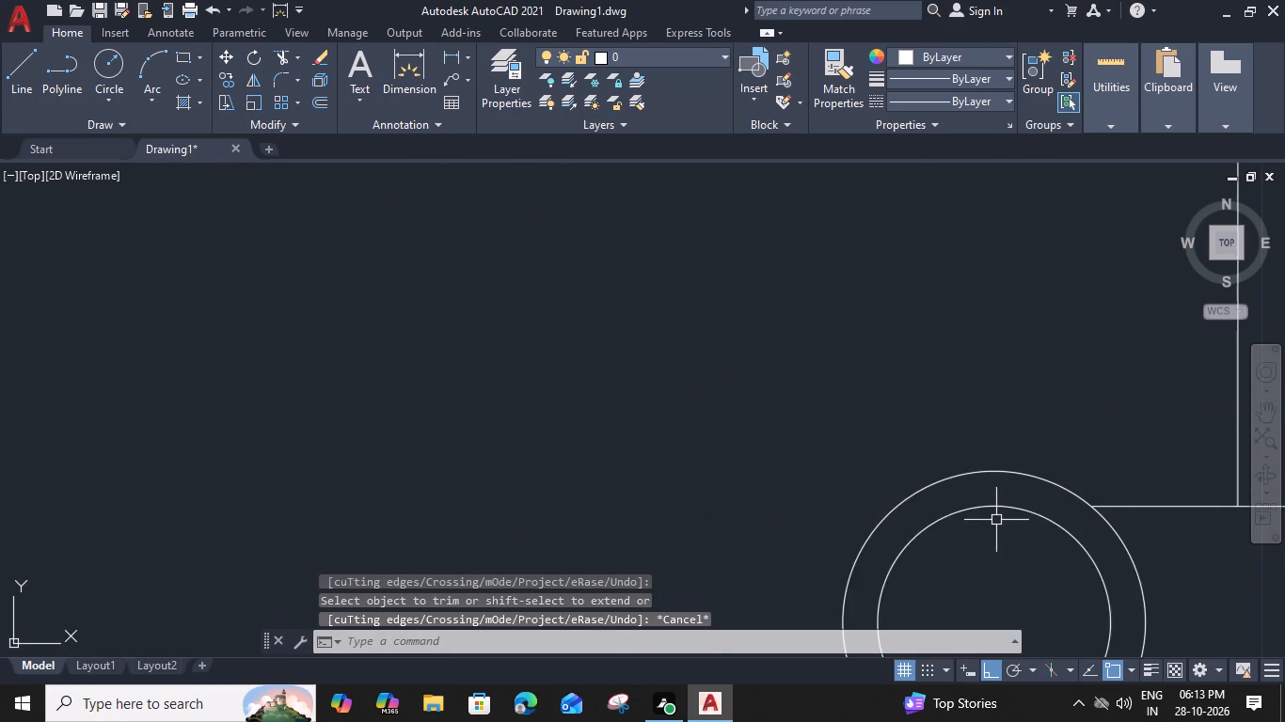
Insert a Door - Imperial block in the open area of the DRAWING/ROOM, above its label.
middle_click_drag(996, 521, 765, 296)
scroll(768, 296, "down", 1)
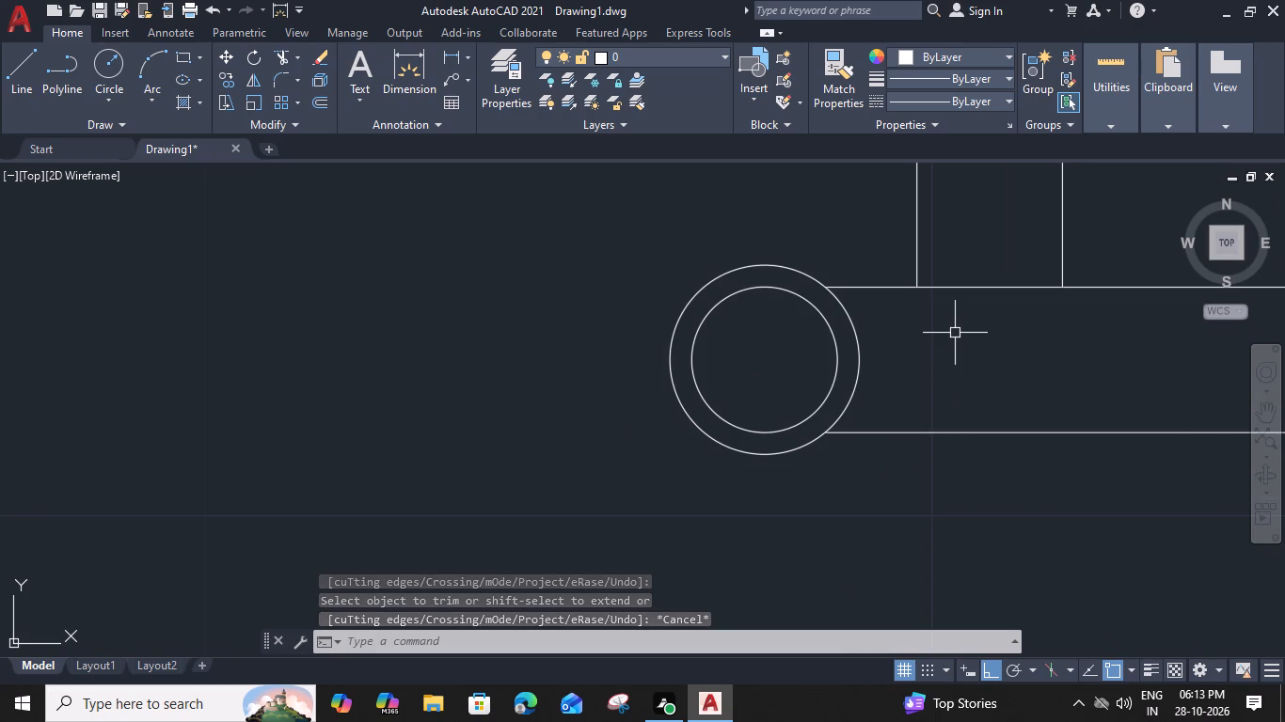
scroll(941, 326, "down", 3)
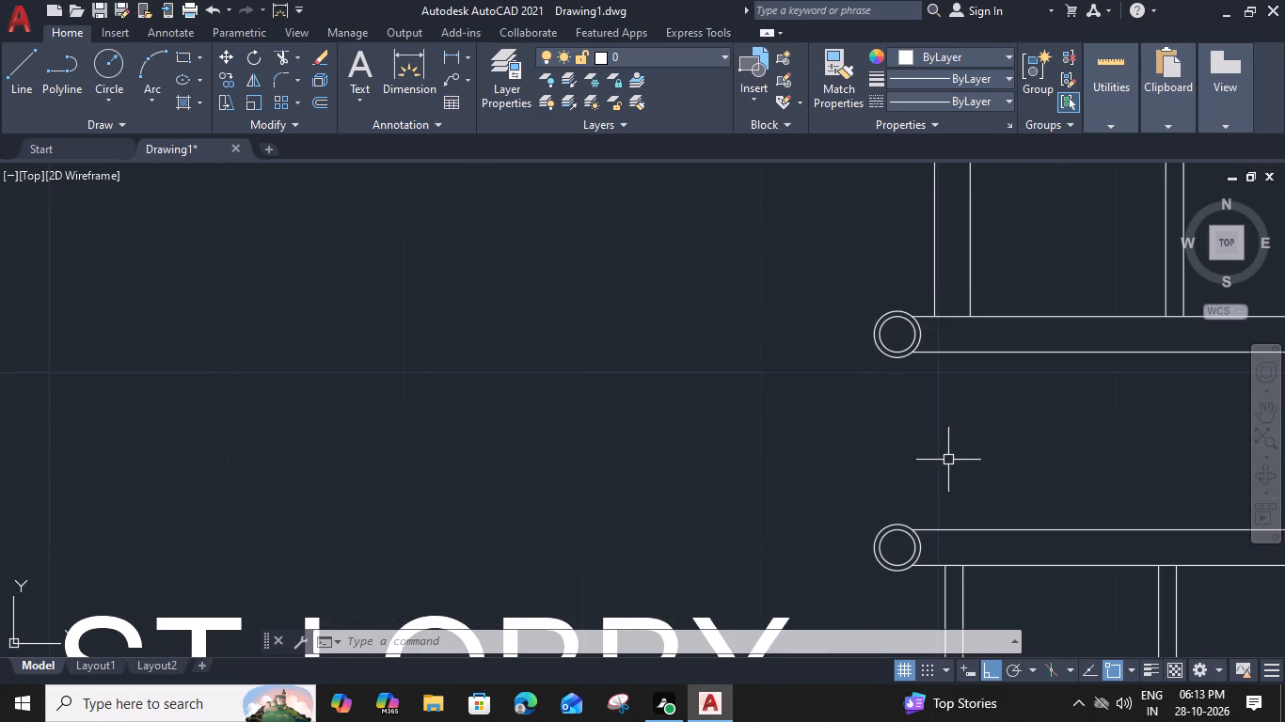
scroll(947, 446, "down", 2)
middle_click_drag(919, 466, 912, 460)
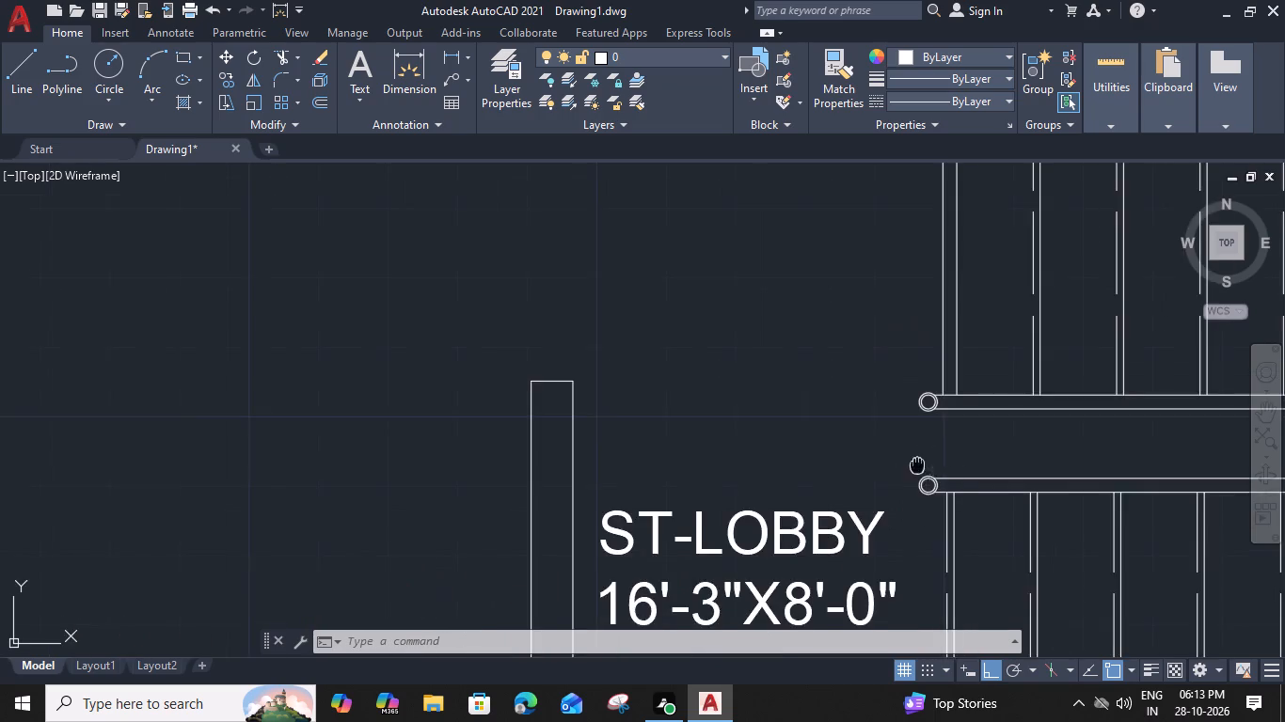
middle_click_drag(912, 460, 768, 351)
scroll(674, 534, "down", 3)
middle_click_drag(672, 512, 626, 213)
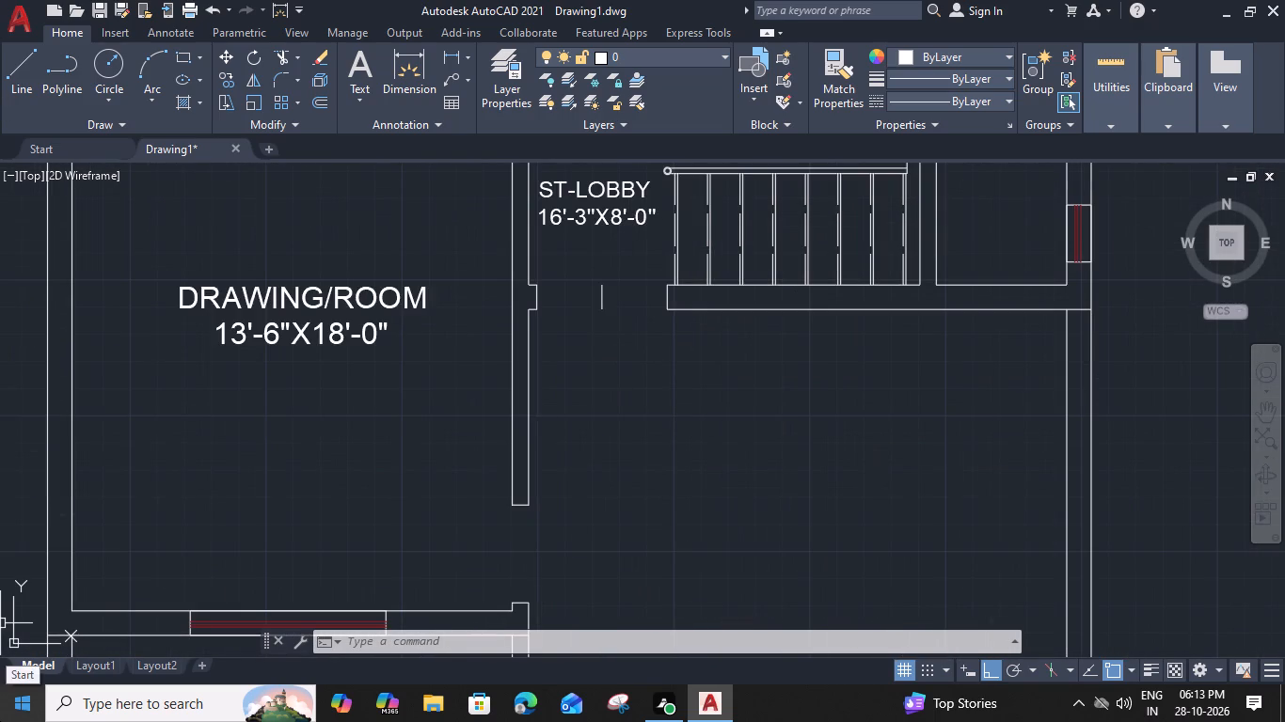
middle_click_drag(476, 456, 479, 457)
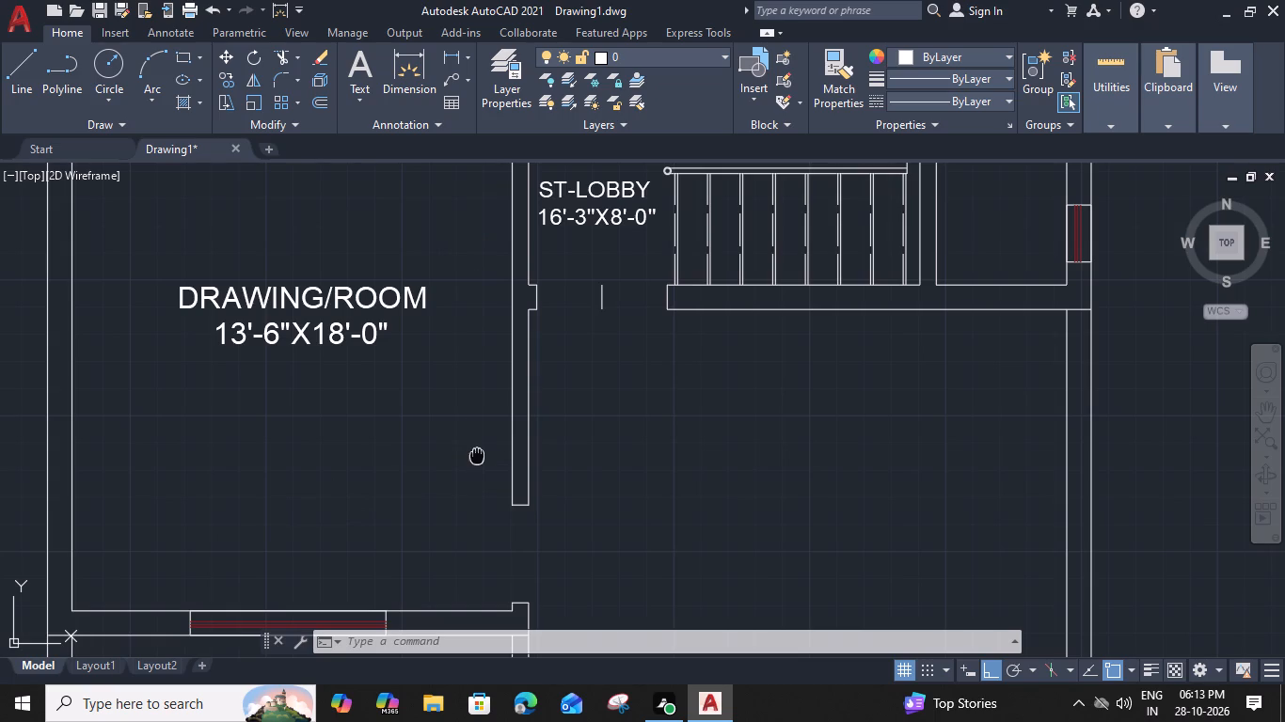
middle_click_drag(479, 457, 807, 486)
scroll(775, 489, "down", 1)
middle_click_drag(784, 478, 779, 446)
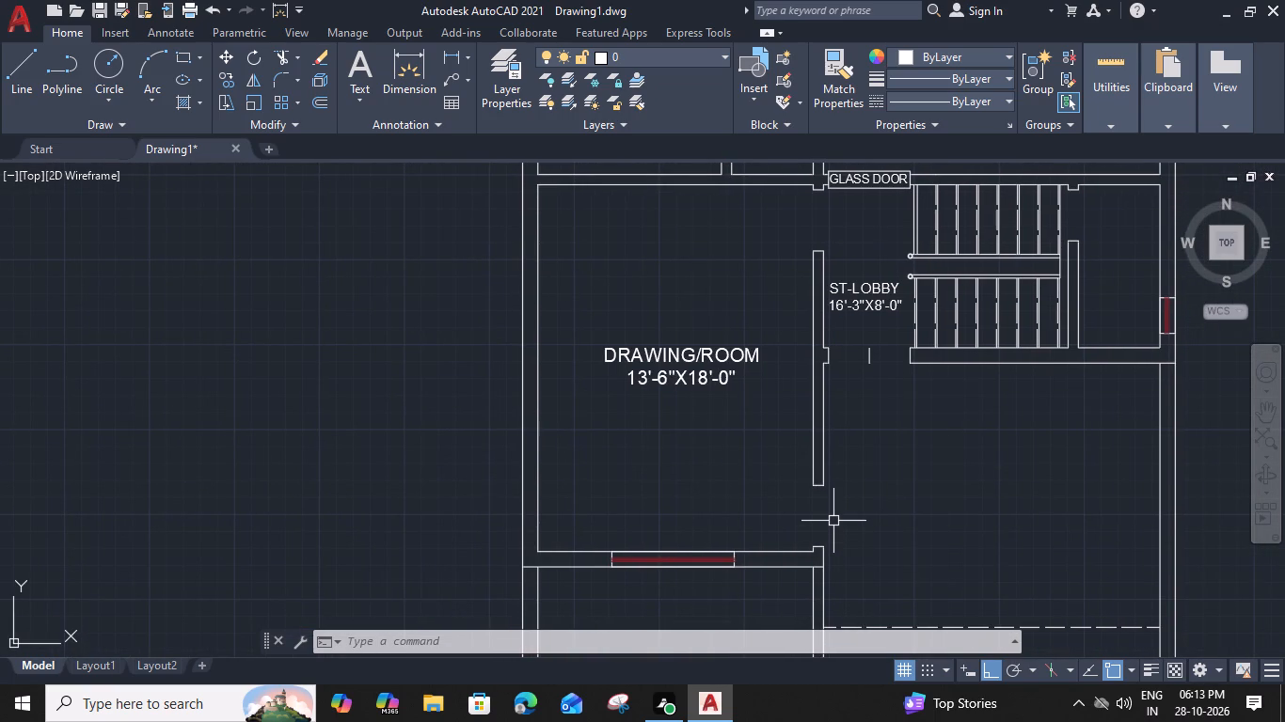
key("ctrl+3")
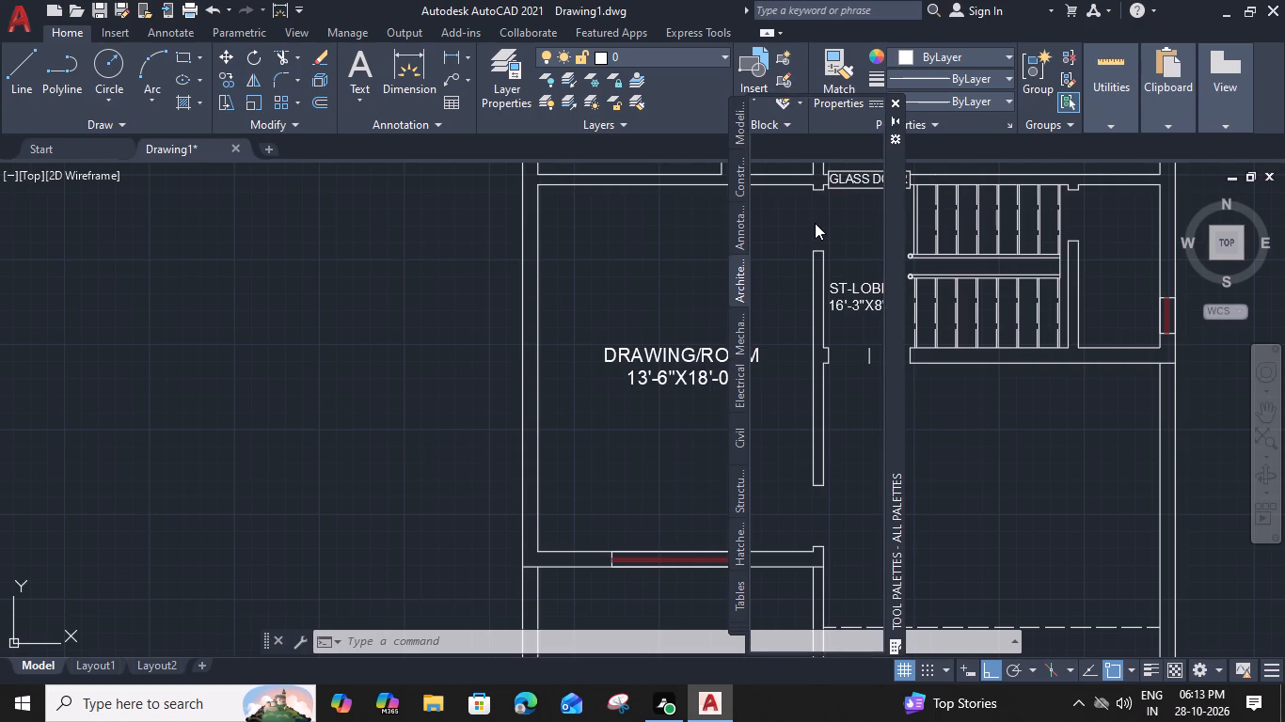
left_click(822, 190)
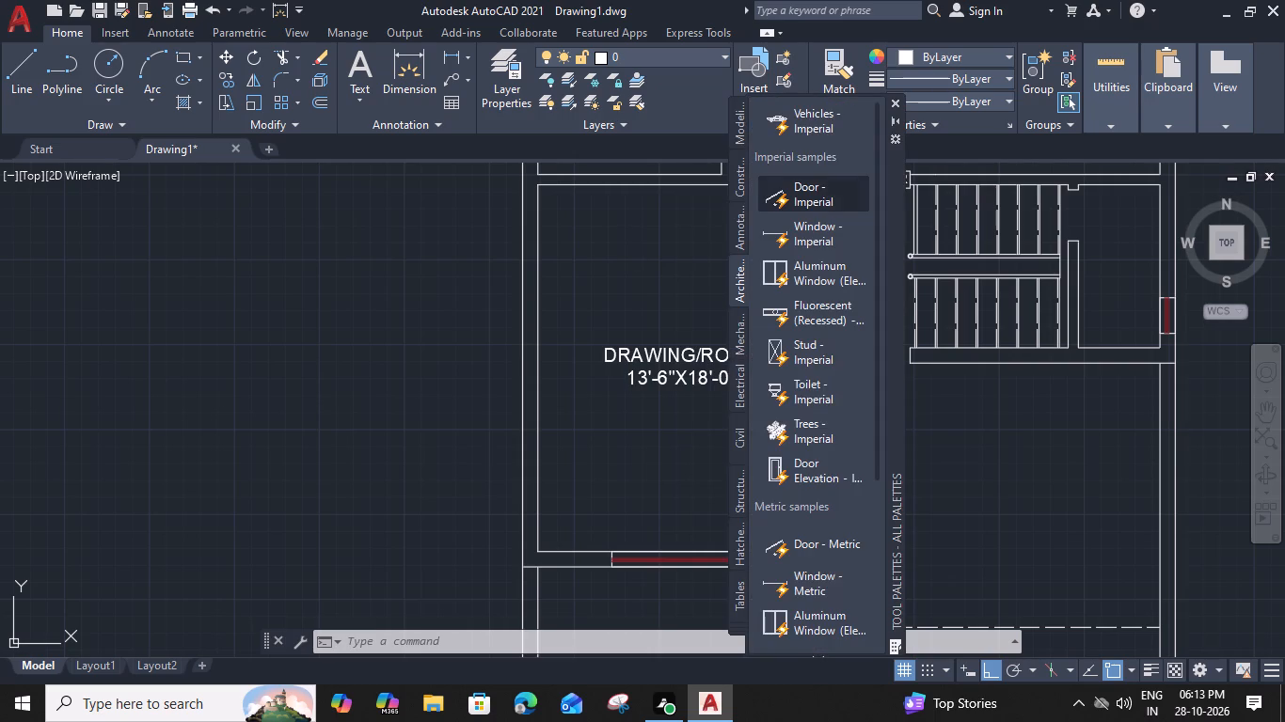
left_click(619, 275)
left_click(897, 99)
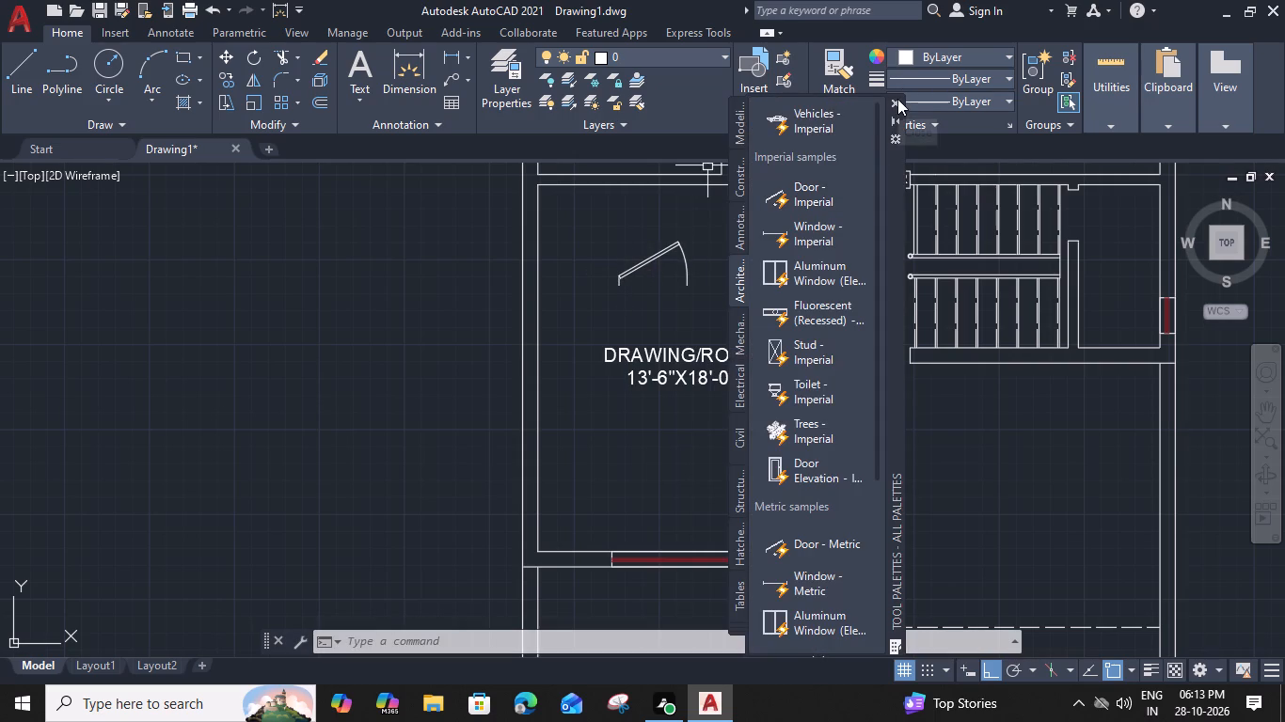
Set the inserted door's opening angle to 90º.
left_click(670, 250)
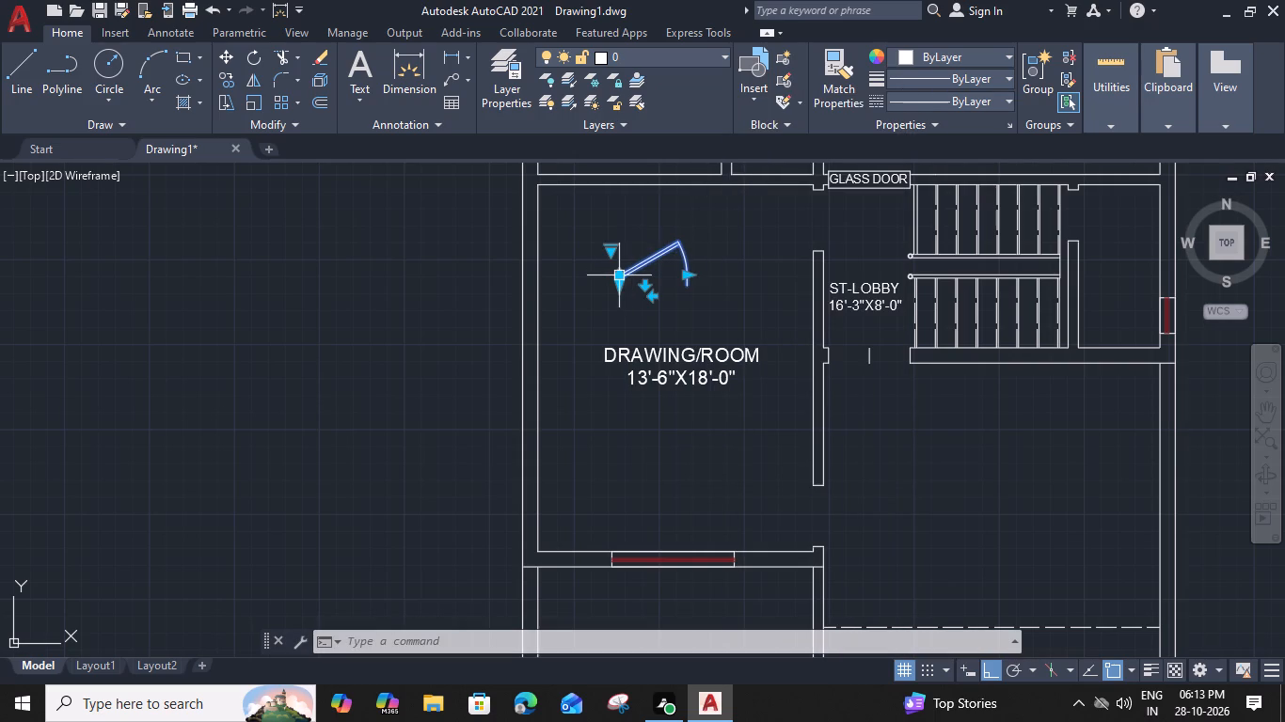
left_click(609, 250)
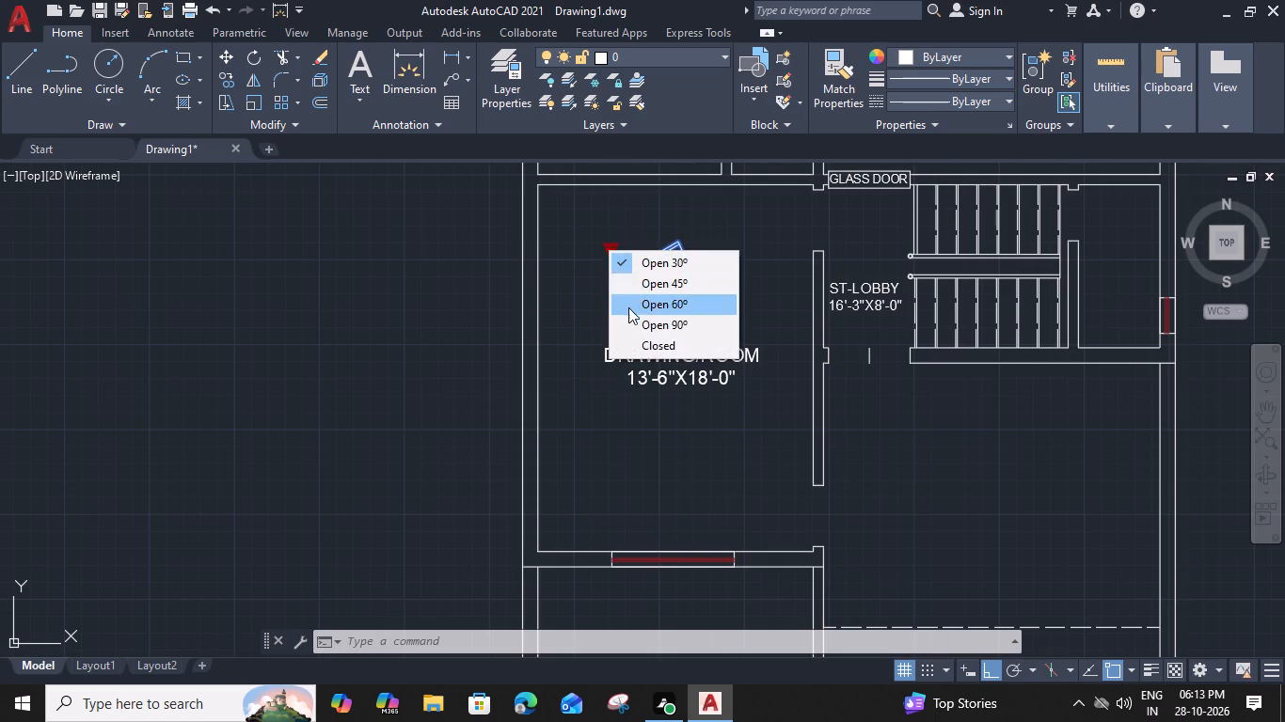
left_click(629, 314)
left_click(613, 251)
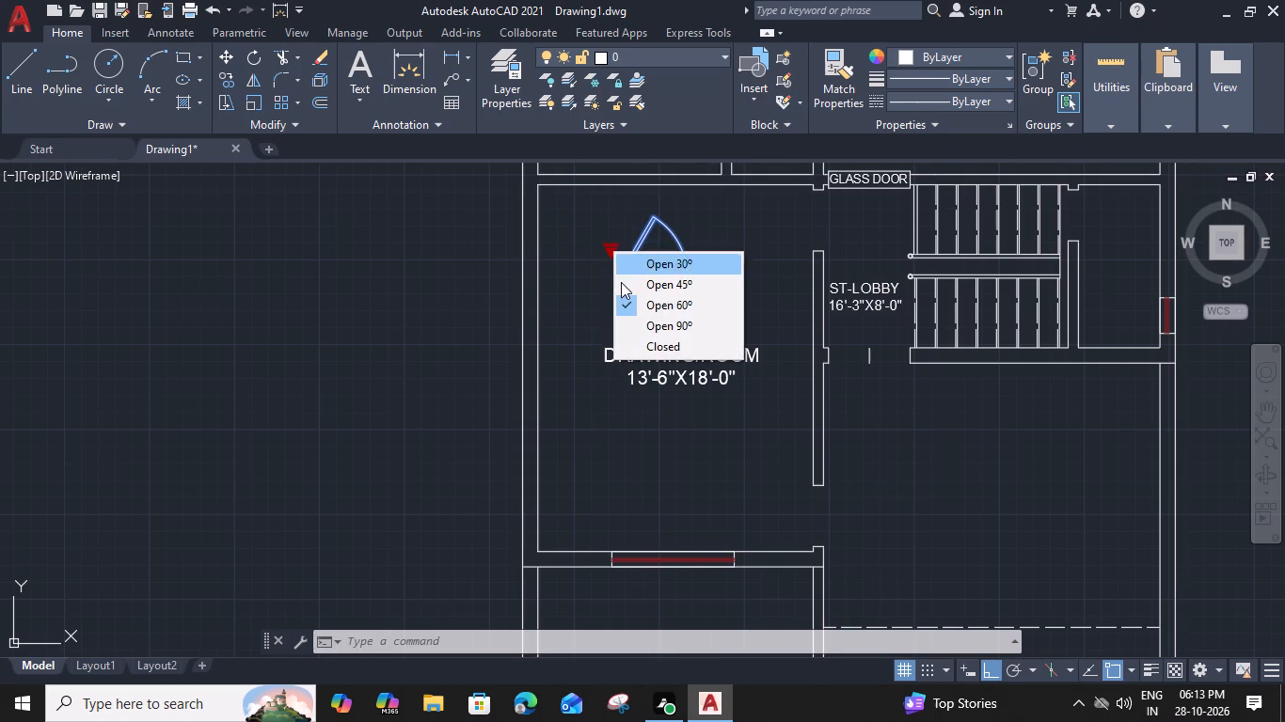
left_click(640, 325)
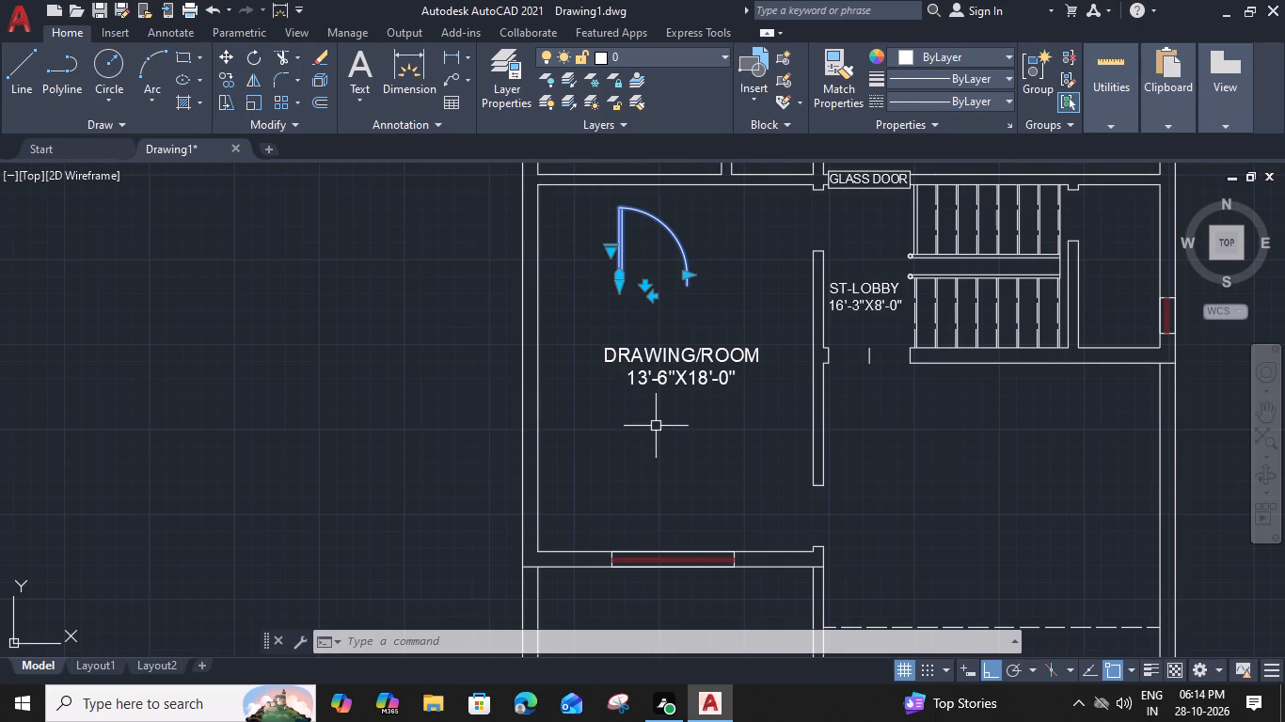
Rotate the door 90° counterclockwise about its lower hinge-side corner so its leaf lies horizontal.
type("RO")
key("space")
scroll(628, 323, "up", 1)
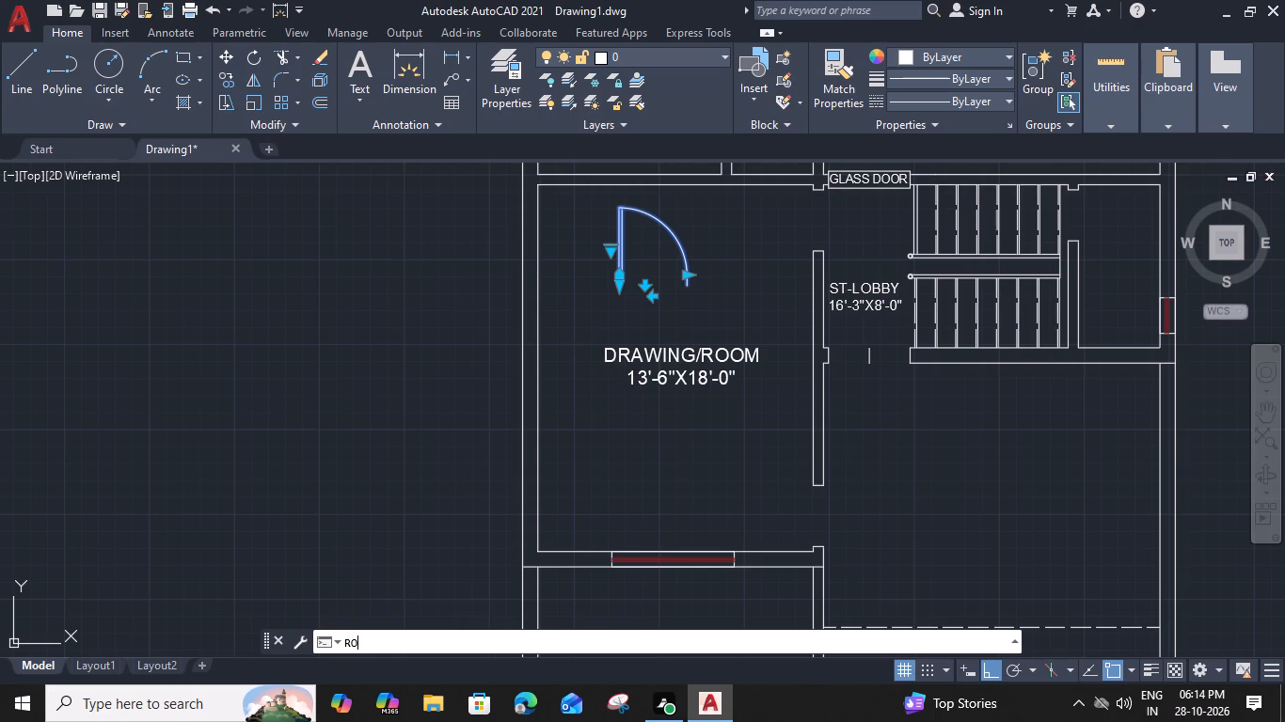
left_click(613, 267)
scroll(608, 203, "up", 1)
middle_click_drag(609, 203, 614, 261)
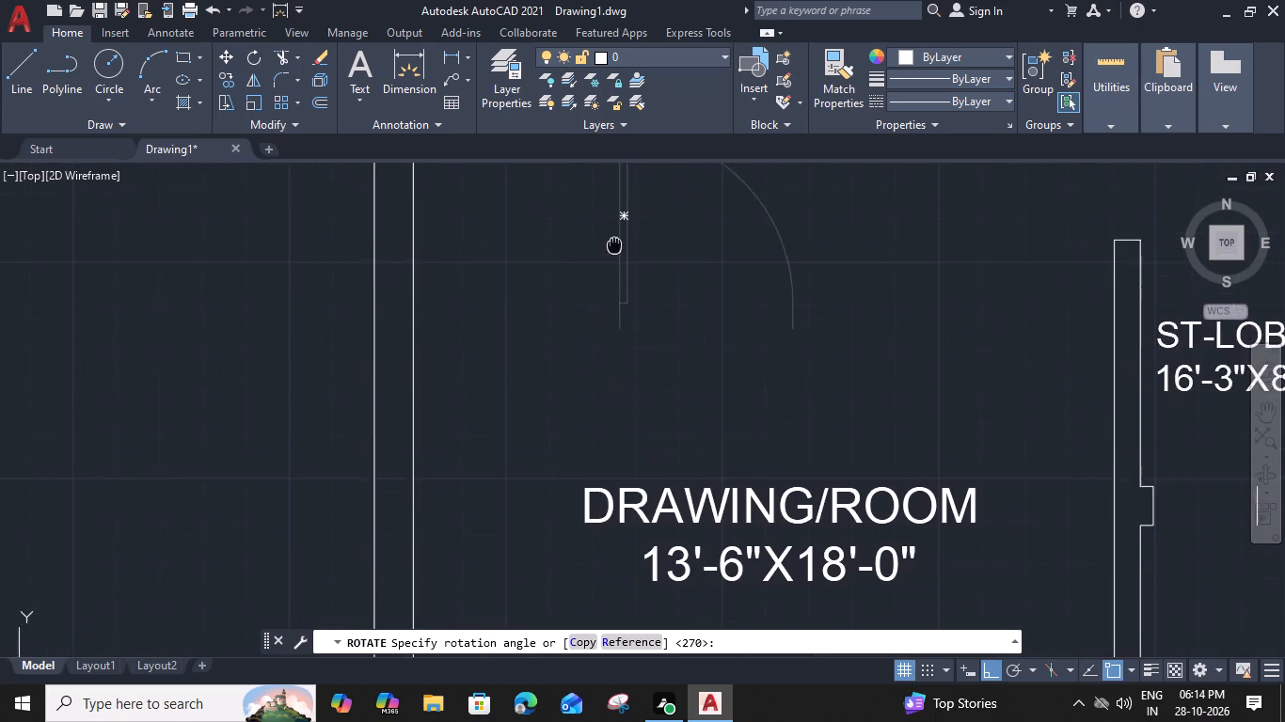
middle_click_drag(614, 261, 614, 297)
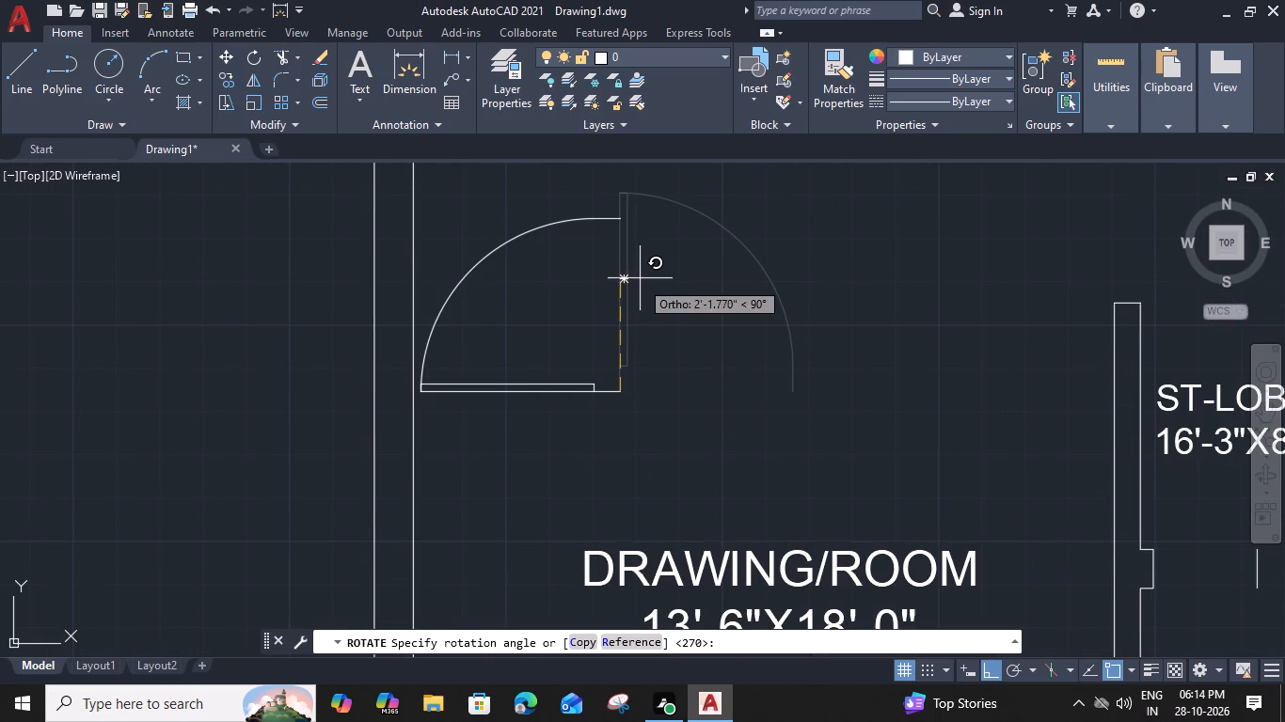
left_click(619, 218)
Move the door by its hinge-side end to the outer corner of the lower jamb in the DRAWING/ROOM's lower east-wall opening.
left_click(585, 373)
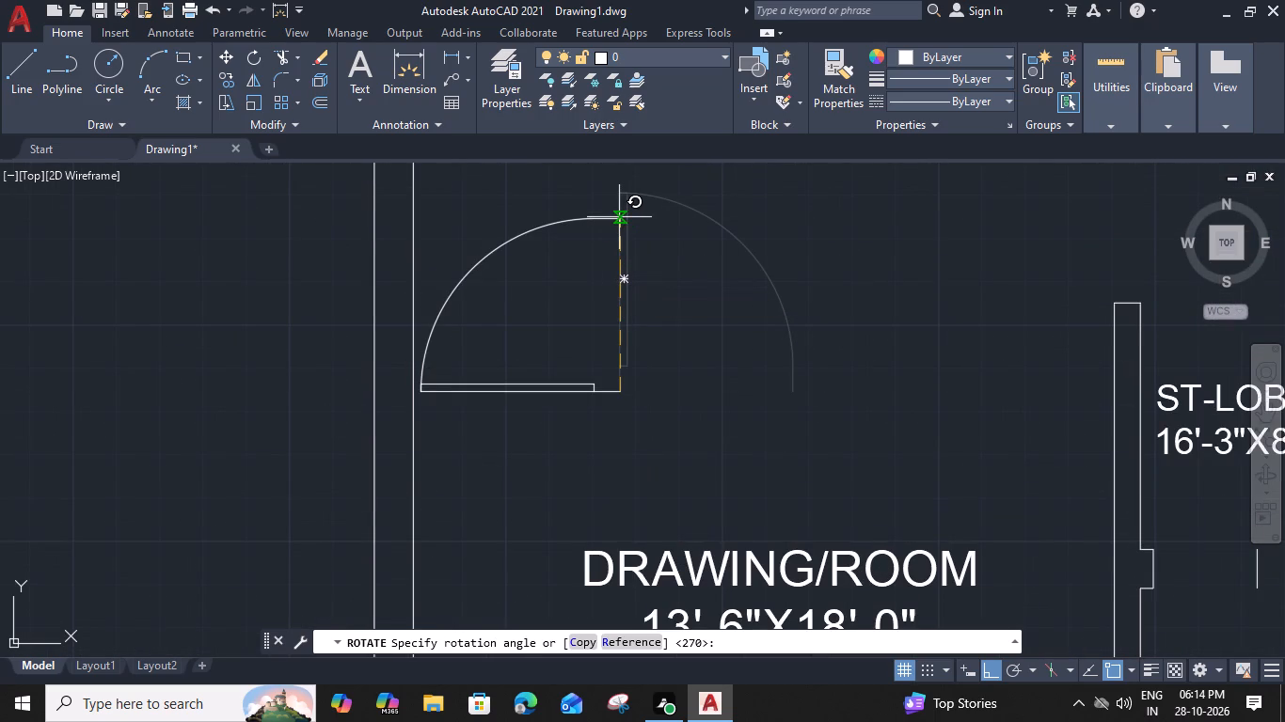
left_click(551, 418)
type("M")
key("space")
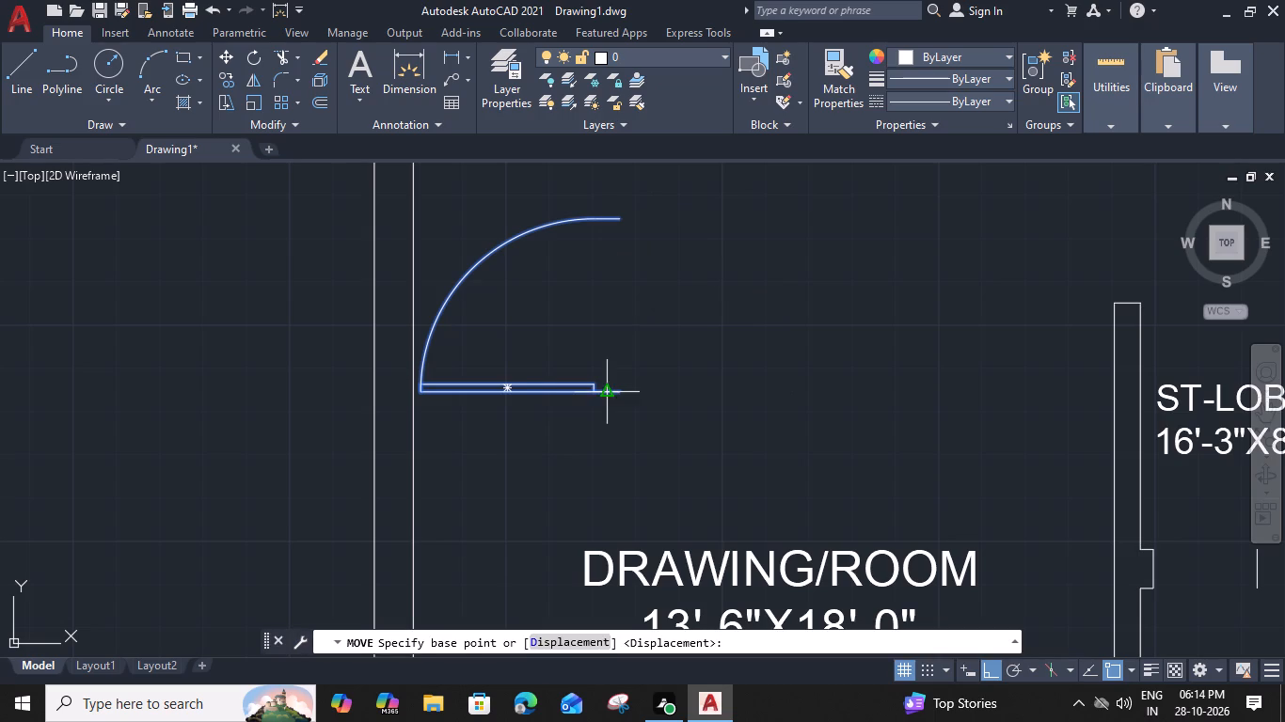
left_click(622, 398)
scroll(622, 398, "down", 3)
middle_click_drag(735, 486, 725, 329)
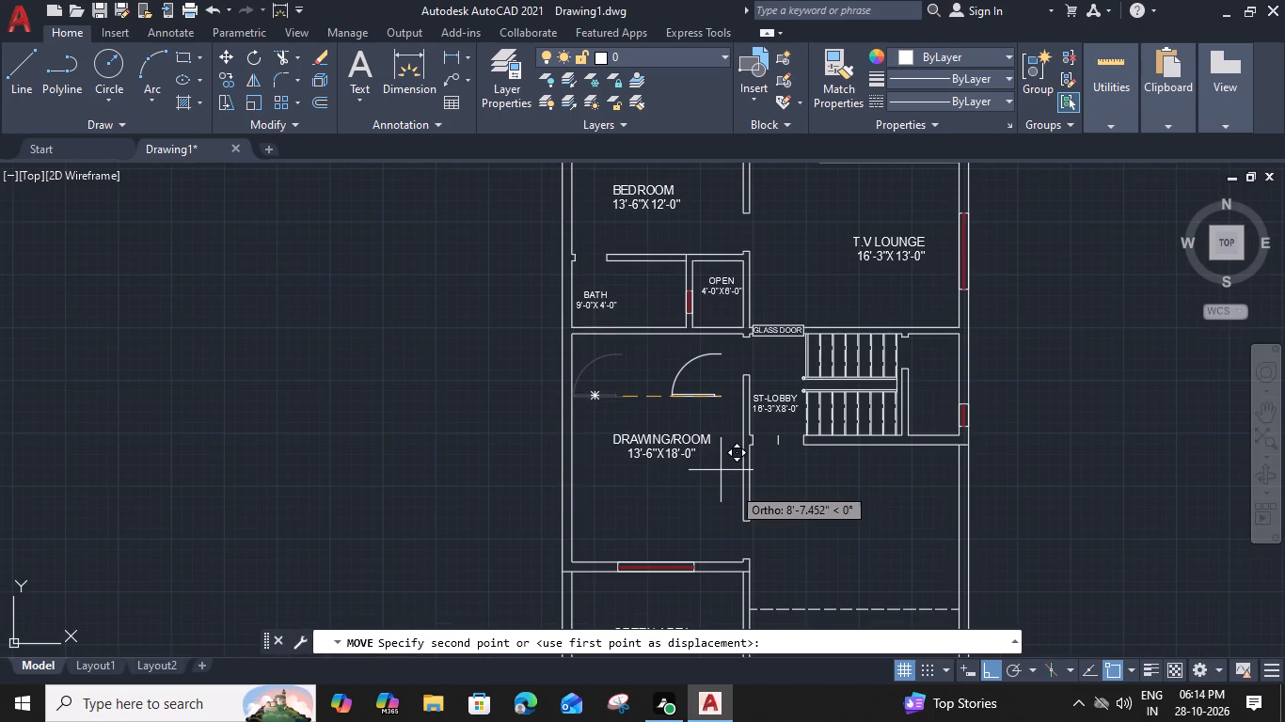
scroll(765, 391, "up", 3)
left_click(660, 430)
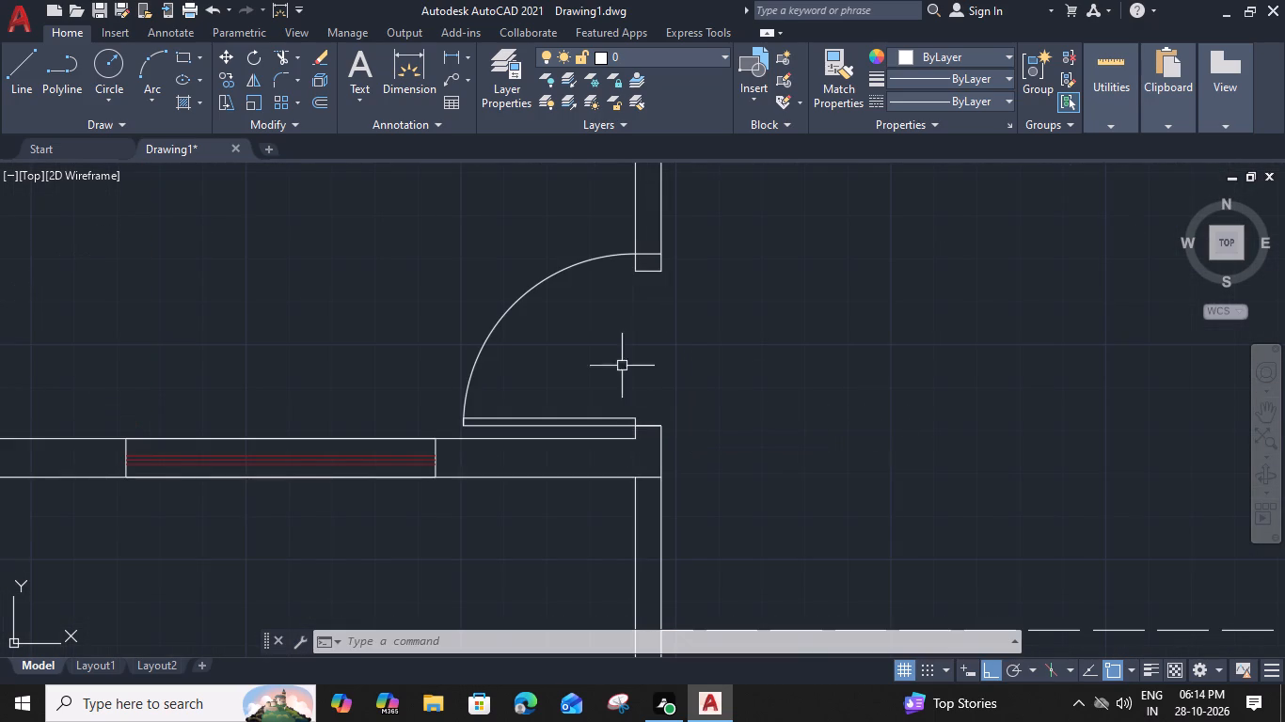
Scale the door by reference from its hinge-side corner so its width fits up to the opening's upper jamb.
left_click(522, 303)
key("s")
type("C")
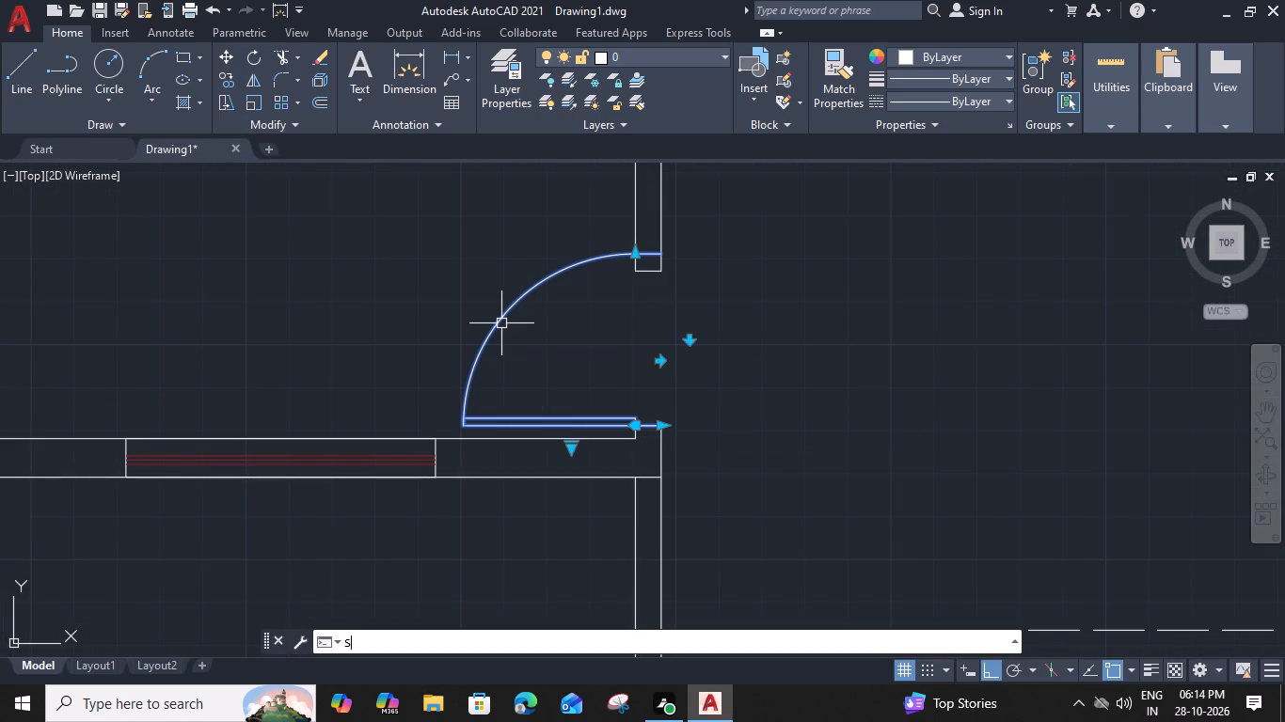
key("space")
left_click(662, 426)
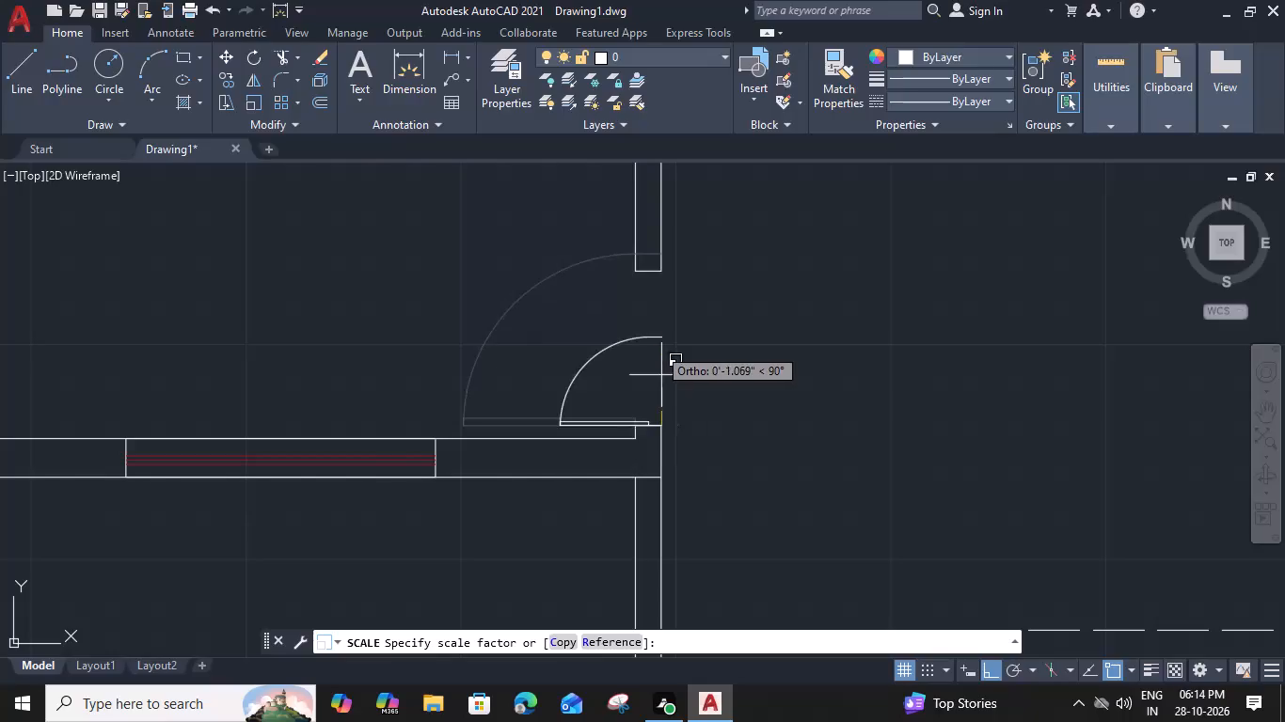
type("R")
key("space")
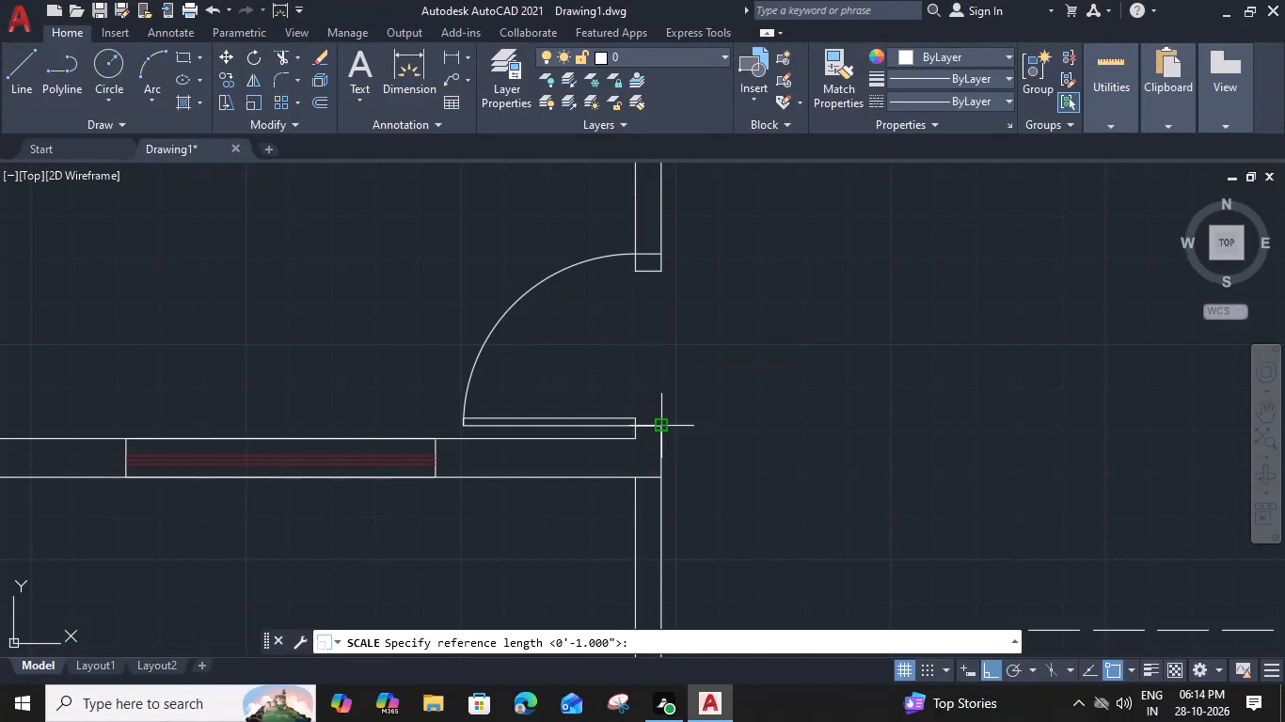
left_click(660, 427)
left_click(664, 256)
left_click(666, 275)
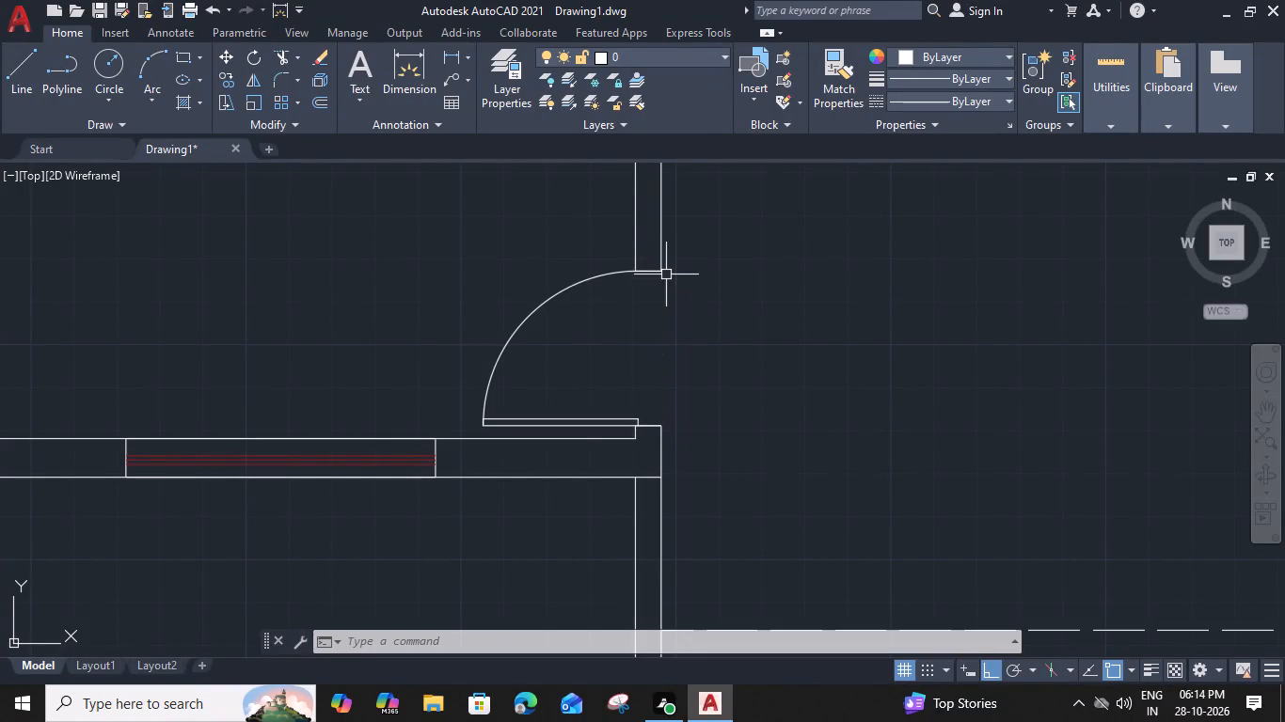
Copy the scaled door to the DRAWING/ROOM's upper opening beside ST-LOBBY and to the 13'-6"X12'-0" BEDROOM's east-wall opening.
left_click(578, 281)
type("CO")
key("space")
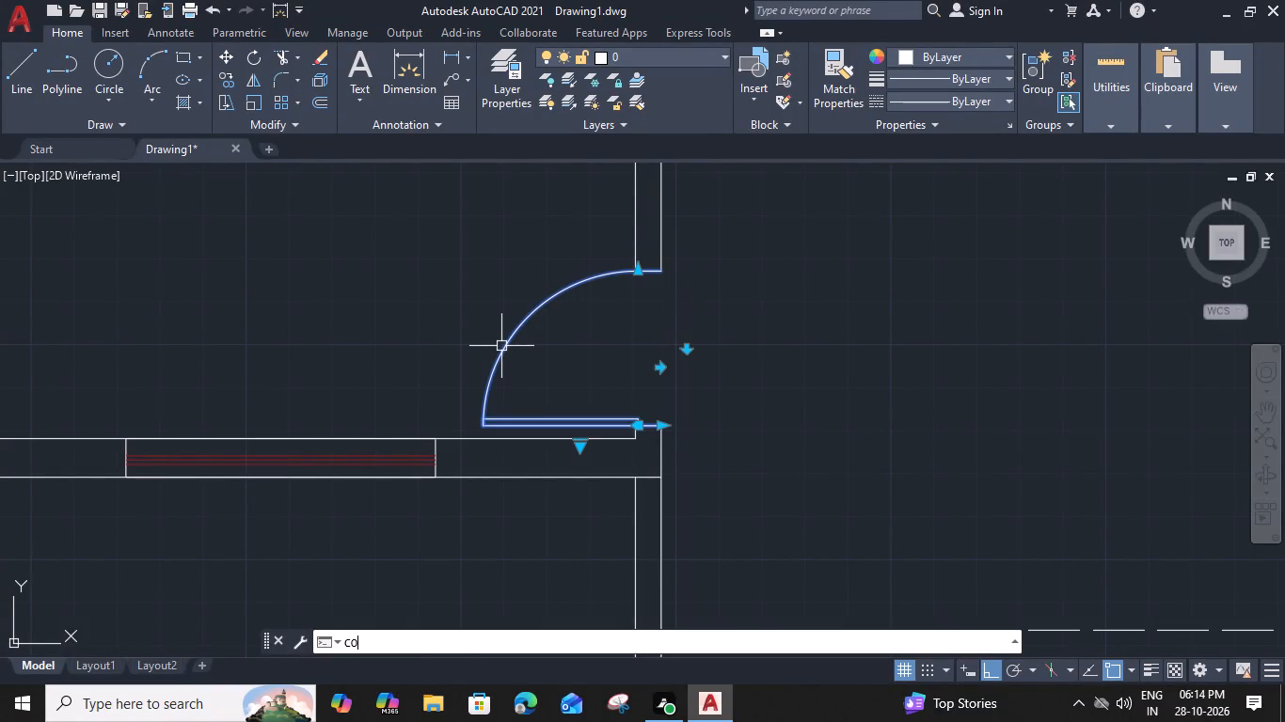
left_click(660, 431)
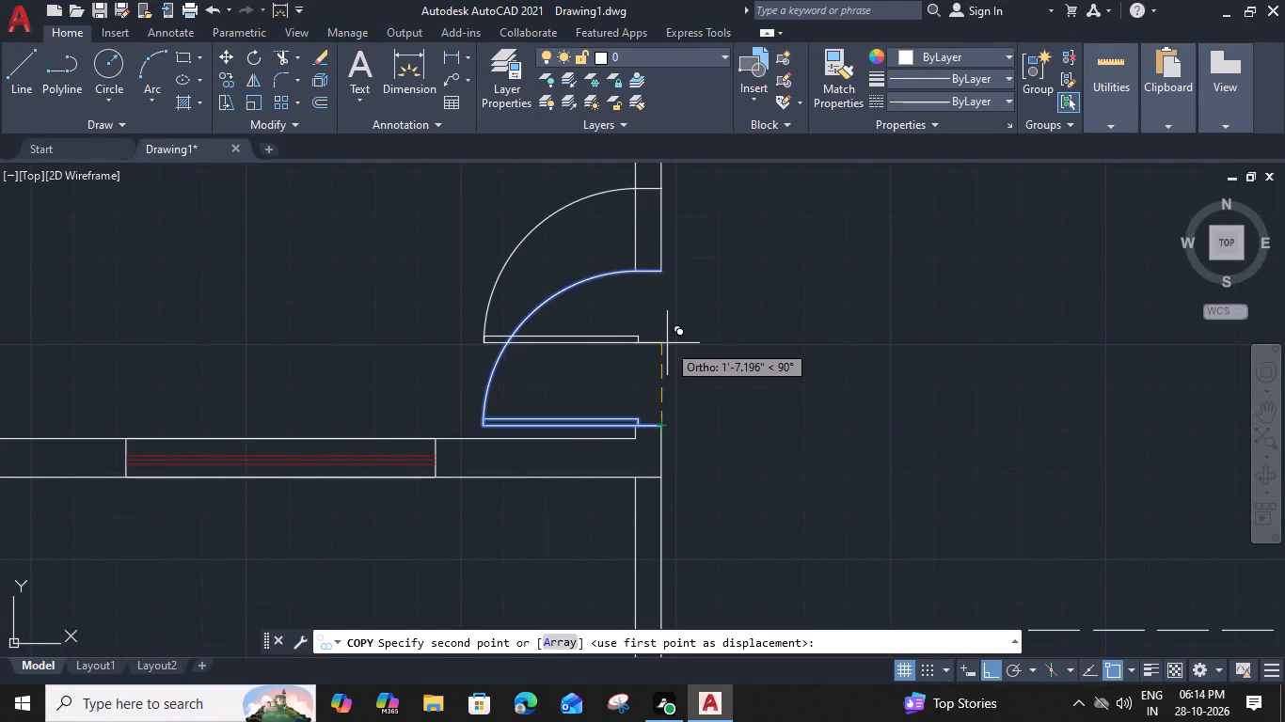
scroll(667, 343, "down", 1)
middle_click_drag(671, 319, 663, 582)
middle_click_drag(658, 274, 642, 428)
scroll(641, 353, "up", 1)
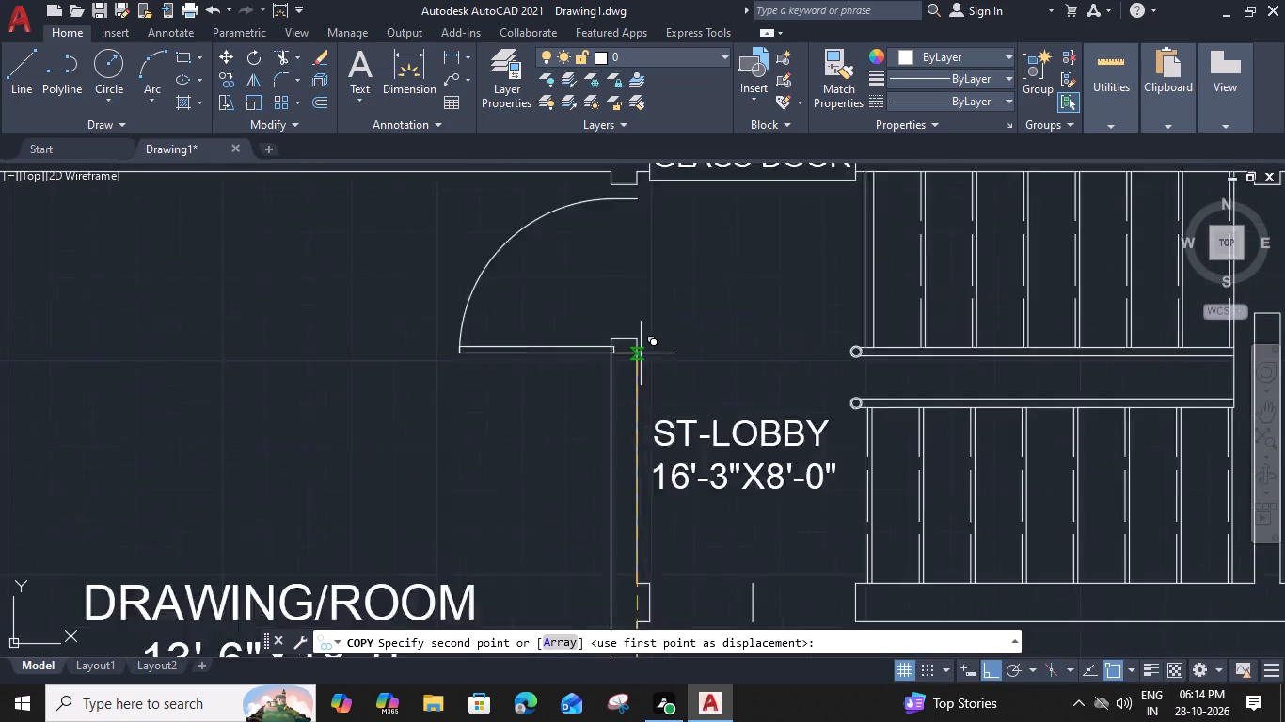
scroll(641, 353, "up", 1)
left_click(636, 328)
scroll(636, 328, "down", 2)
middle_click_drag(640, 282, 639, 337)
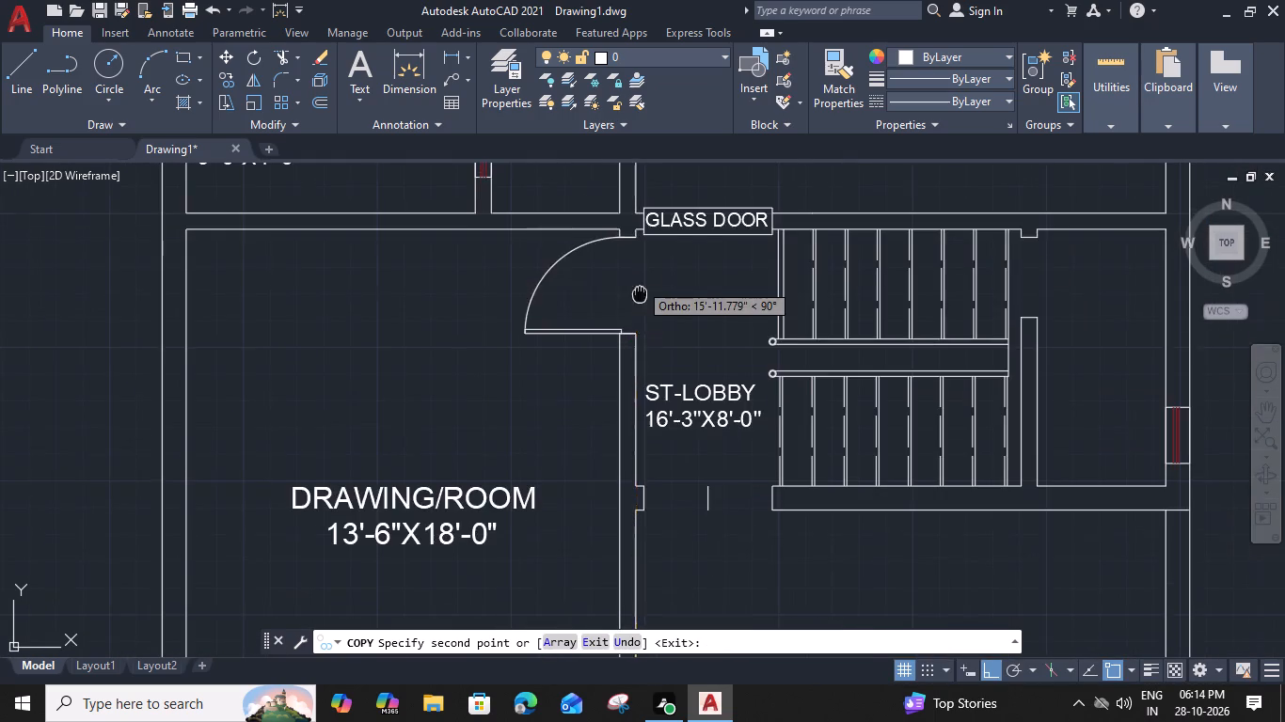
middle_click_drag(639, 337, 631, 721)
scroll(639, 514, "up", 2)
left_click(615, 468)
Place further copies of the door at the 13'-6"X14'-3" BEDROOM's lobby-side opening and at the KITCHEN's west-wall opening.
scroll(615, 468, "down", 1)
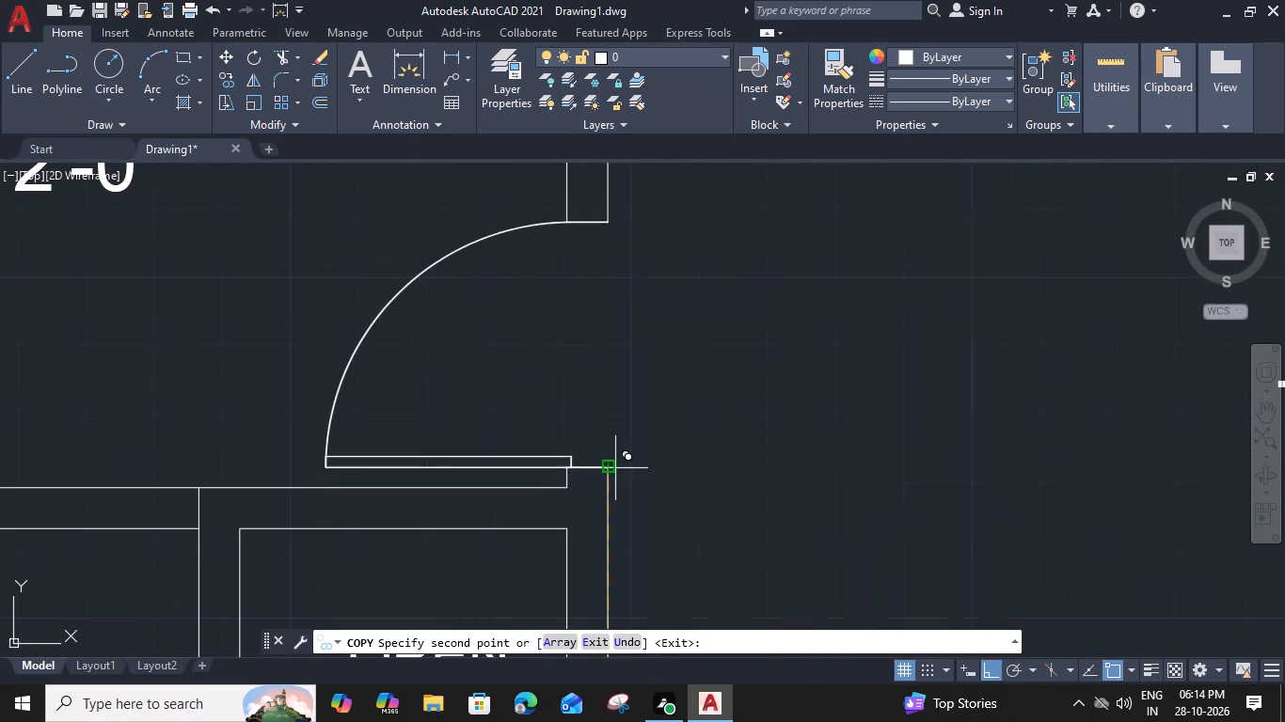
scroll(615, 468, "down", 2)
middle_click_drag(627, 316, 618, 535)
scroll(602, 440, "up", 2)
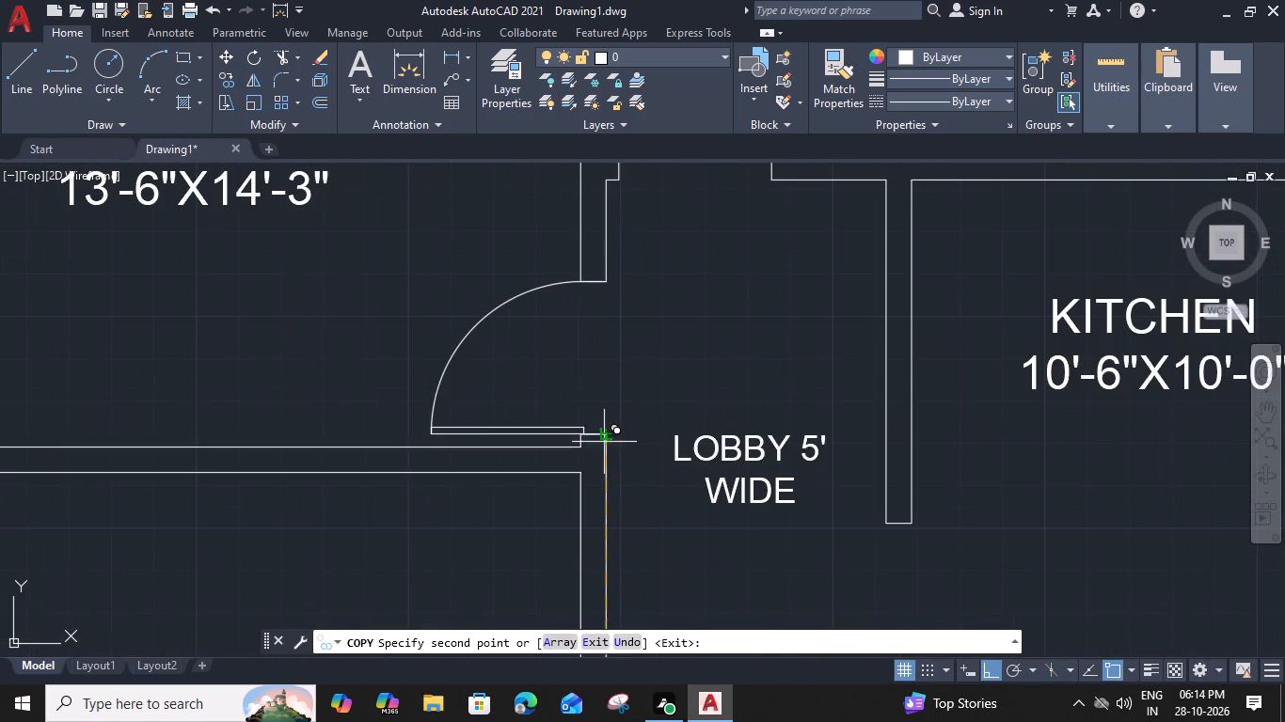
left_click(608, 439)
middle_click_drag(654, 587, 588, 284)
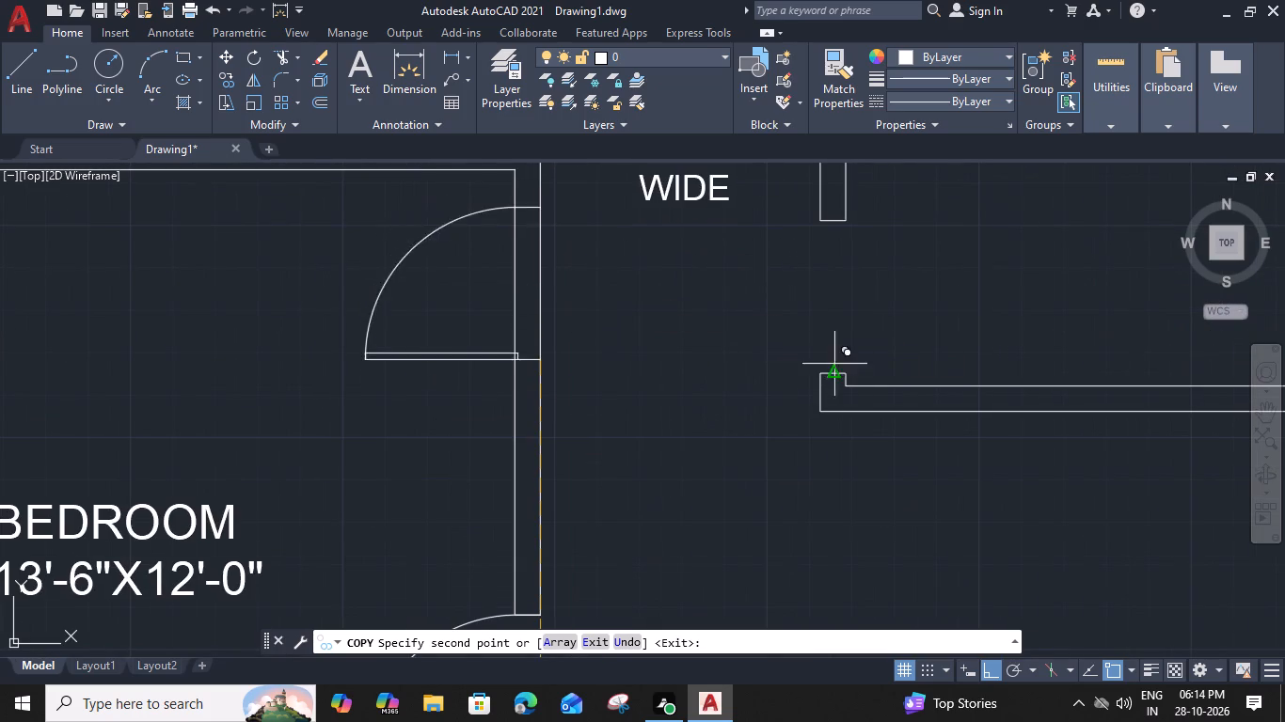
left_click(845, 371)
middle_click_drag(750, 297, 710, 667)
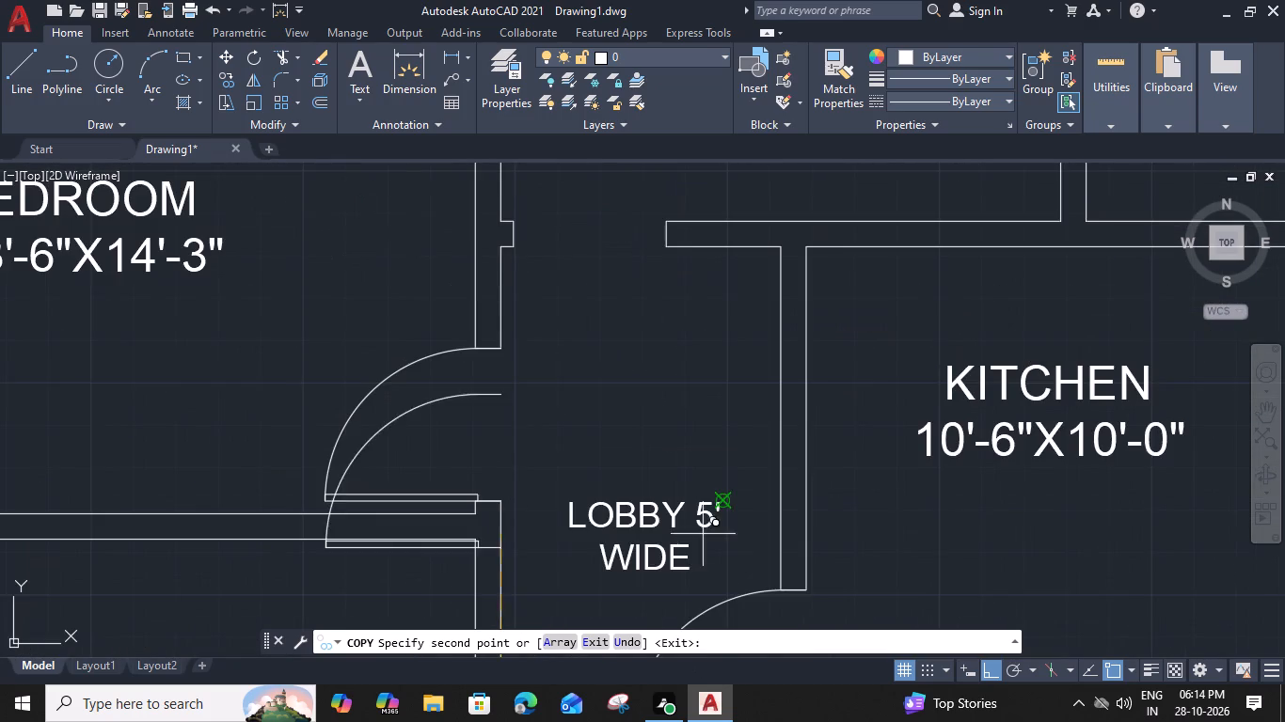
middle_click_drag(688, 238, 679, 353)
scroll(679, 352, "down", 2)
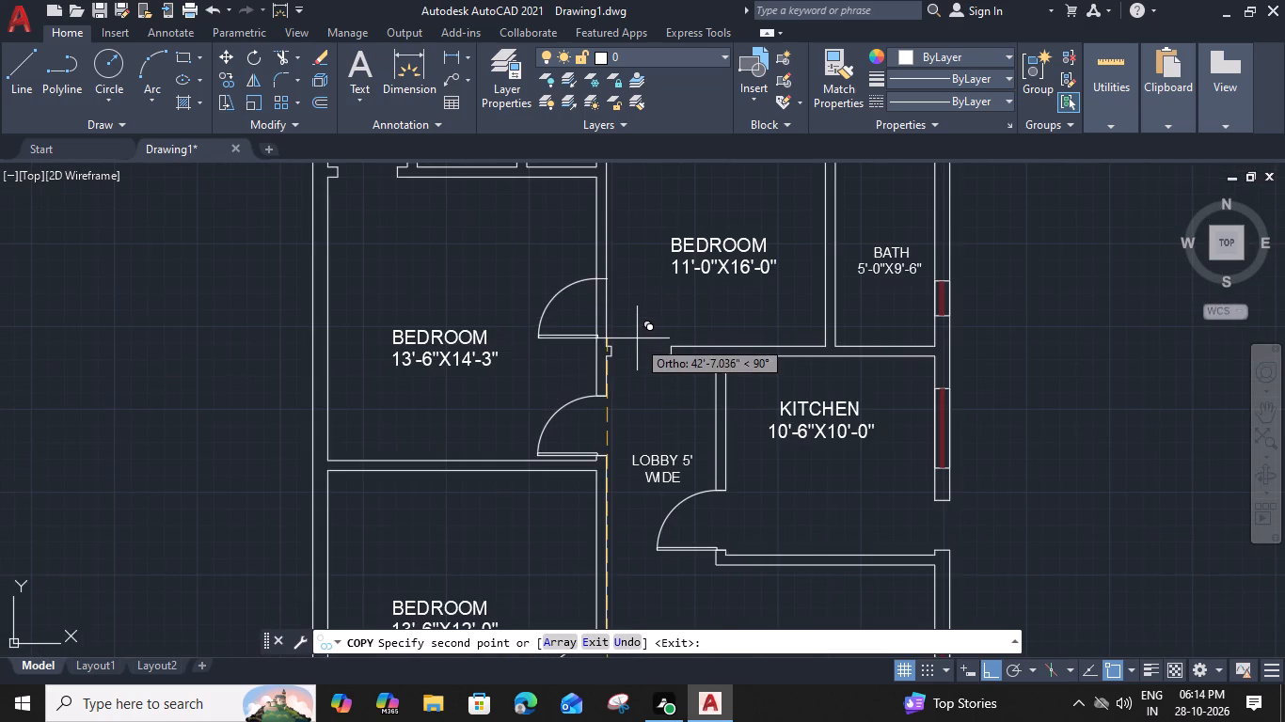
key("Escape")
Copy the 13'-6"X14'-3" BEDROOM's door to the lower corner of the west jamb at the opening above LOBBY 5' WIDE.
left_click(576, 400)
type("CO")
key("space")
scroll(602, 476, "up", 2)
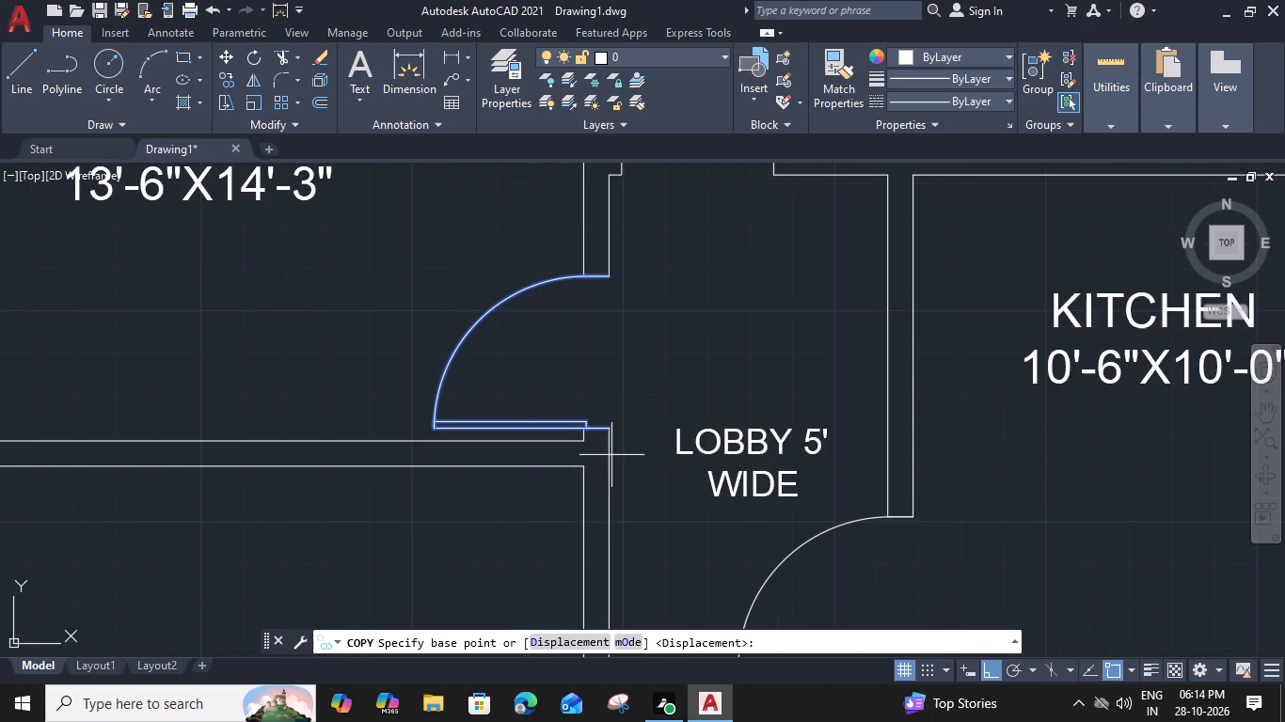
left_click(611, 431)
middle_click_drag(690, 245, 660, 387)
left_click(594, 318)
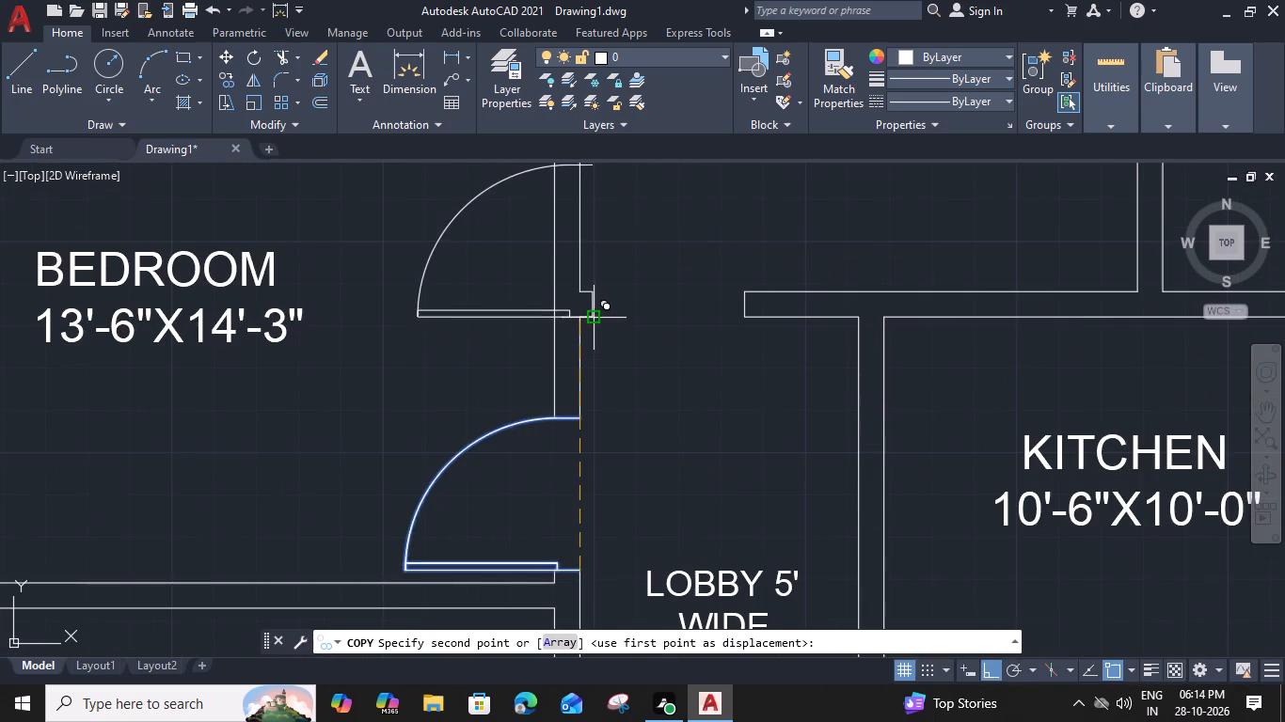
Rotate the copied door 270° about its hinge-side corner so it spans the 11'-0"X16'-0" BEDROOM's opening above LOBBY 5' WIDE.
key("Escape")
left_click(465, 227)
left_click(386, 287)
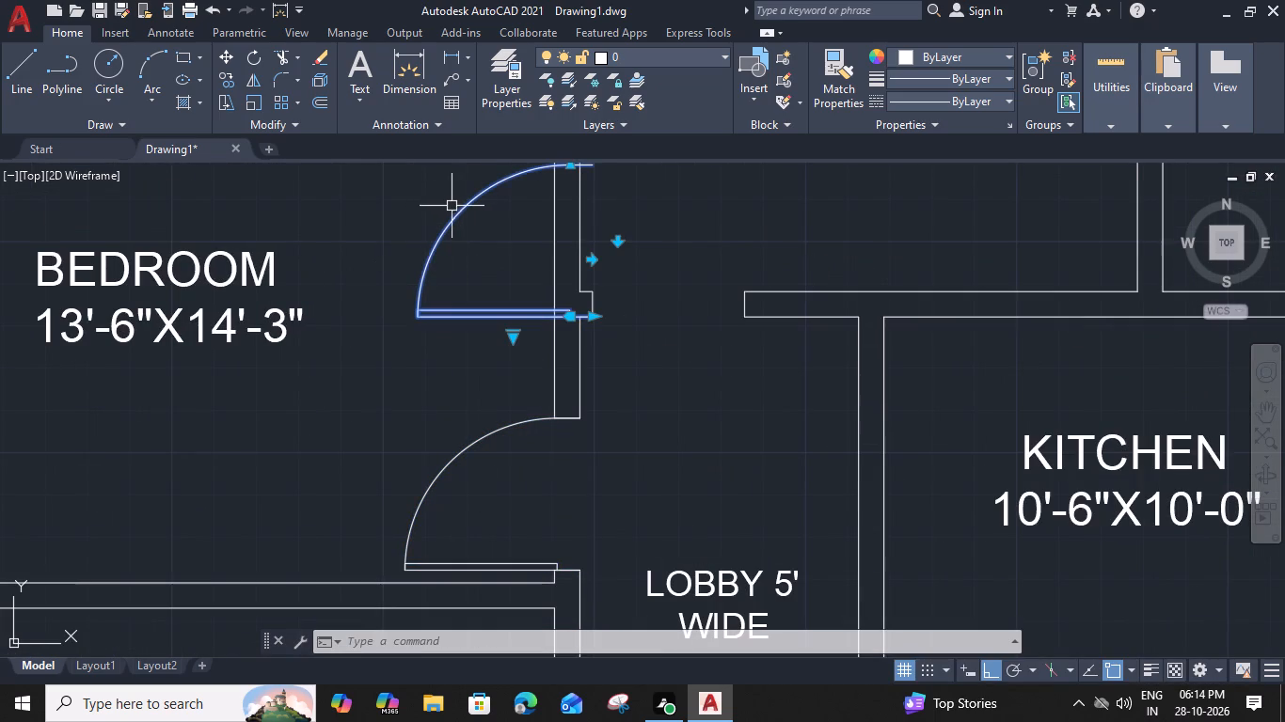
key("r")
key("o")
key("space")
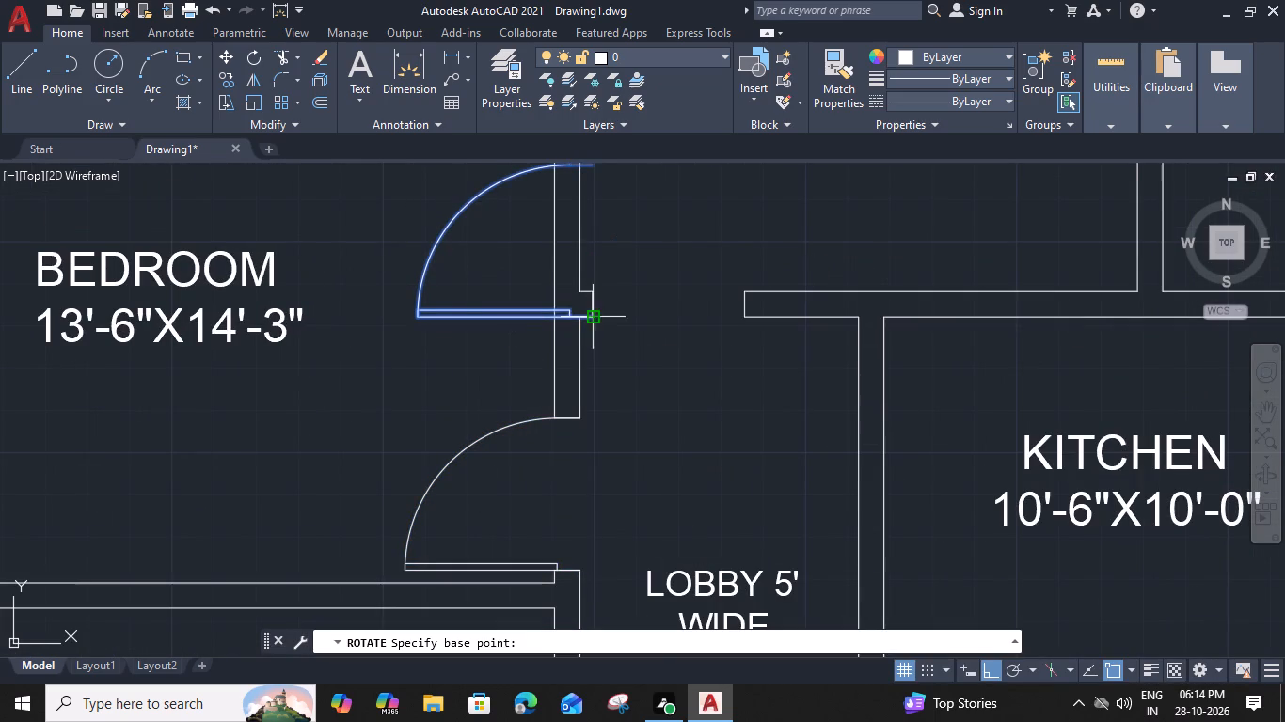
left_click_drag(593, 318, 592, 327)
scroll(590, 395, "up", 2)
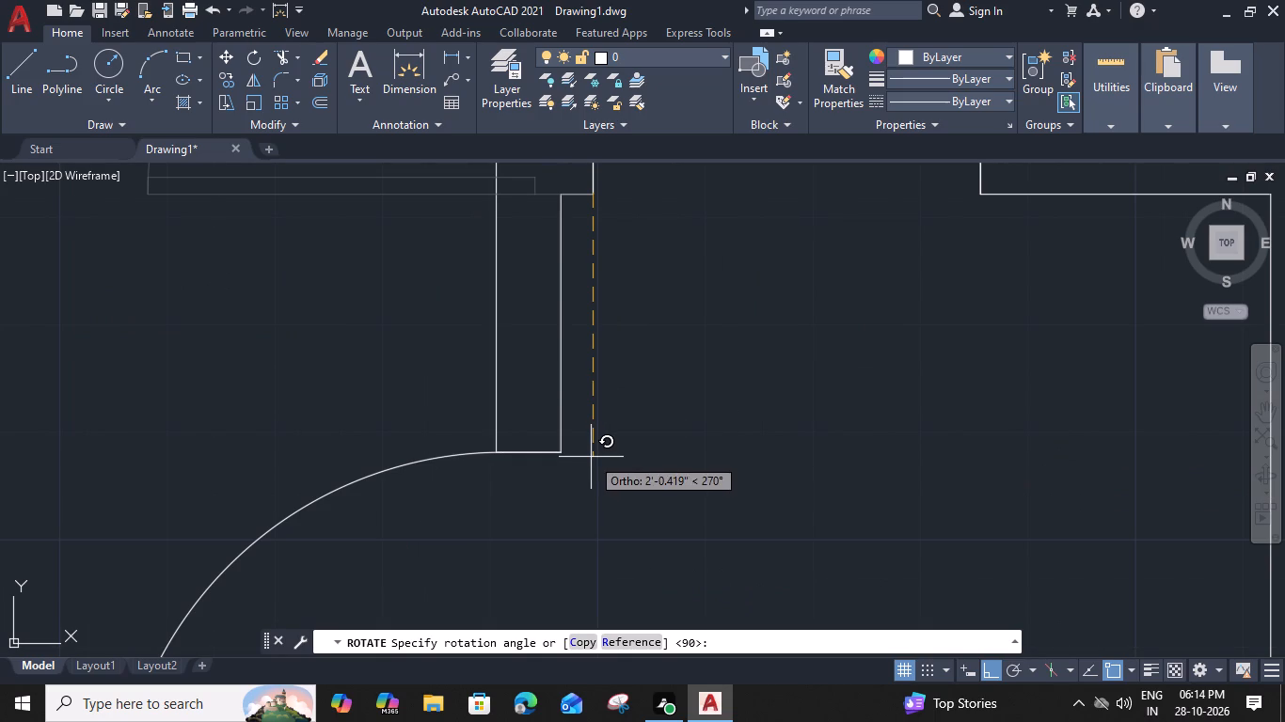
left_click(593, 457)
scroll(593, 452, "down", 2)
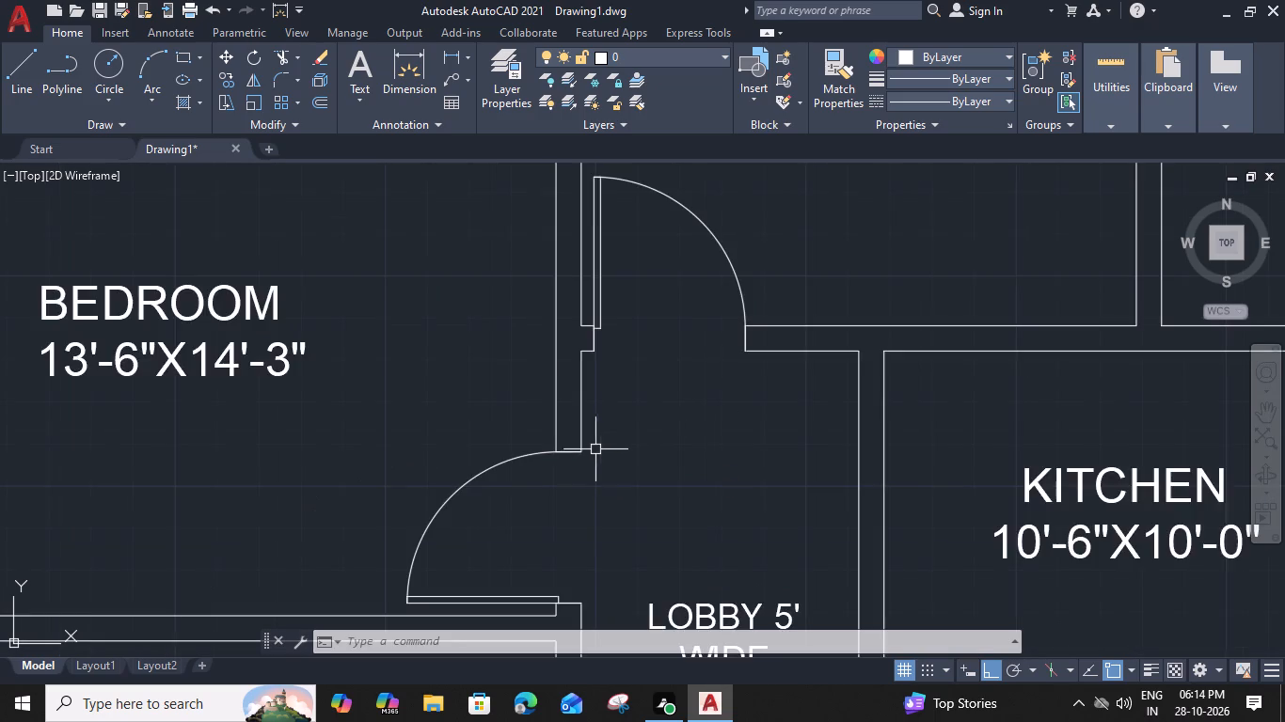
Copy the 11'-0"X16'-0" BEDROOM's door to the lower corner of the west jamb at ST-LOBBY's lower opening.
middle_click_drag(651, 369, 669, 513)
left_click_drag(689, 283, 678, 311)
left_click(658, 359)
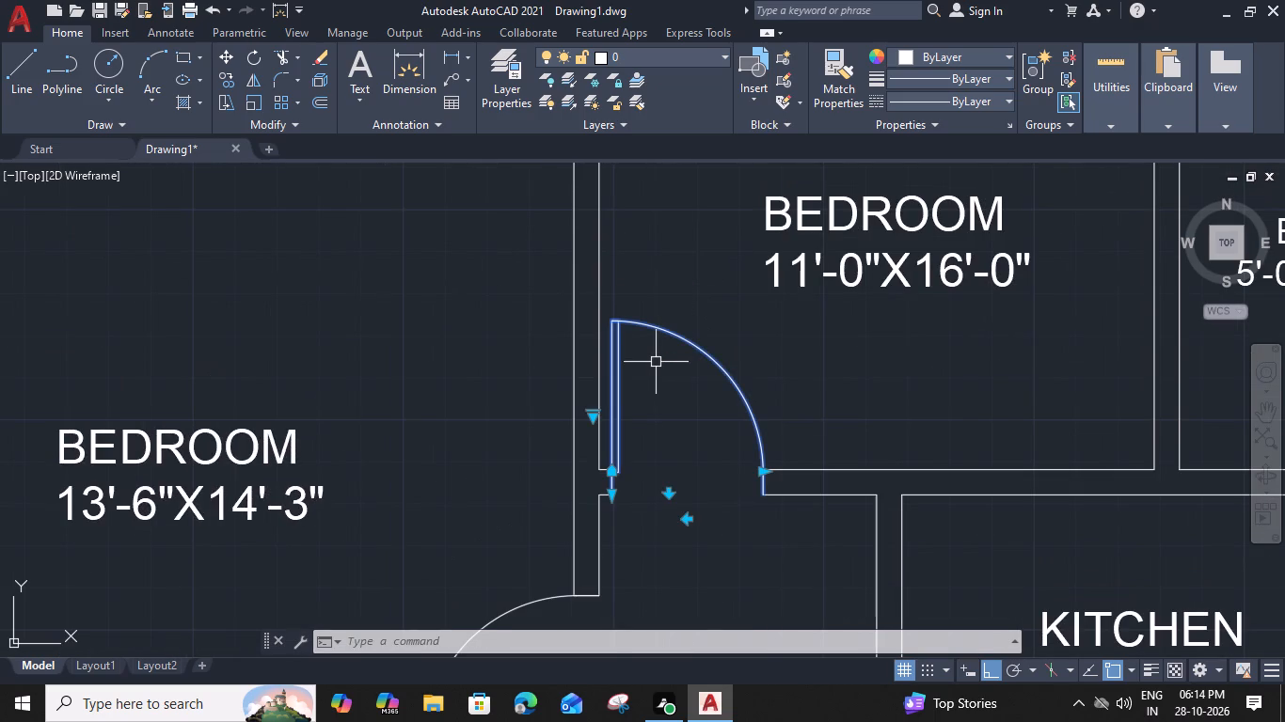
type("CO")
key("space")
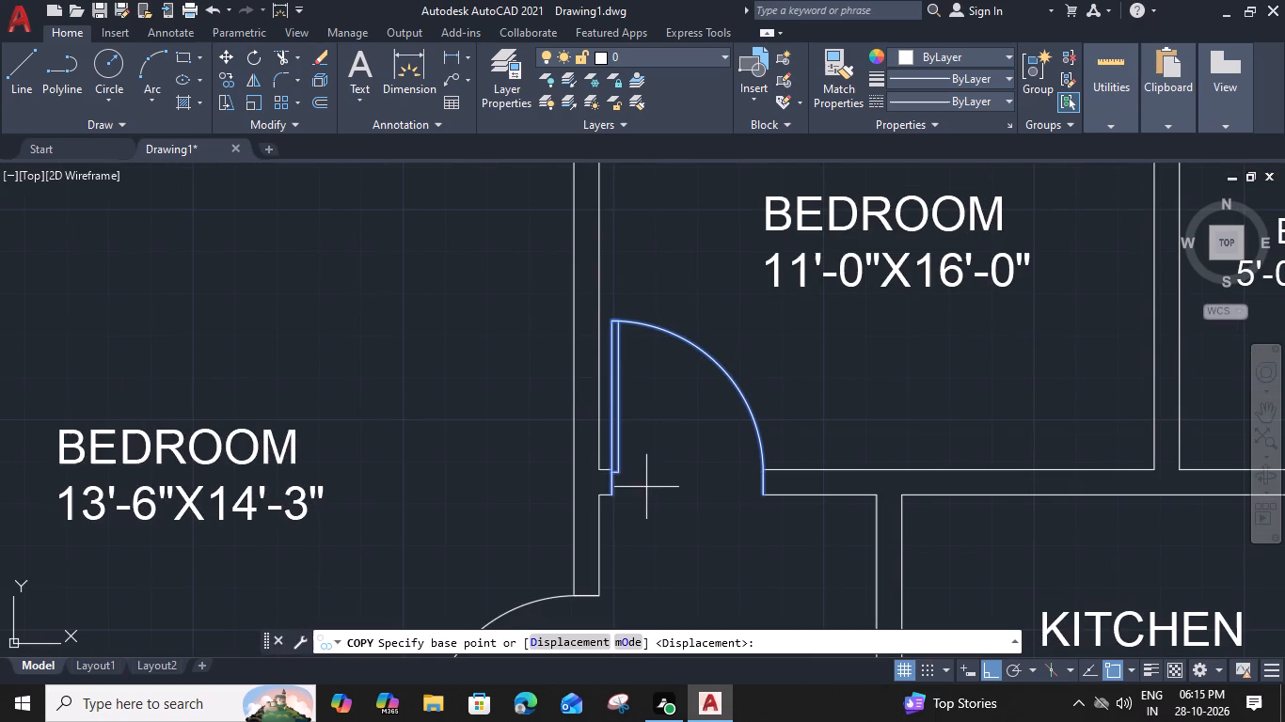
left_click(614, 499)
scroll(615, 500, "down", 2)
middle_click_drag(648, 520, 651, 502)
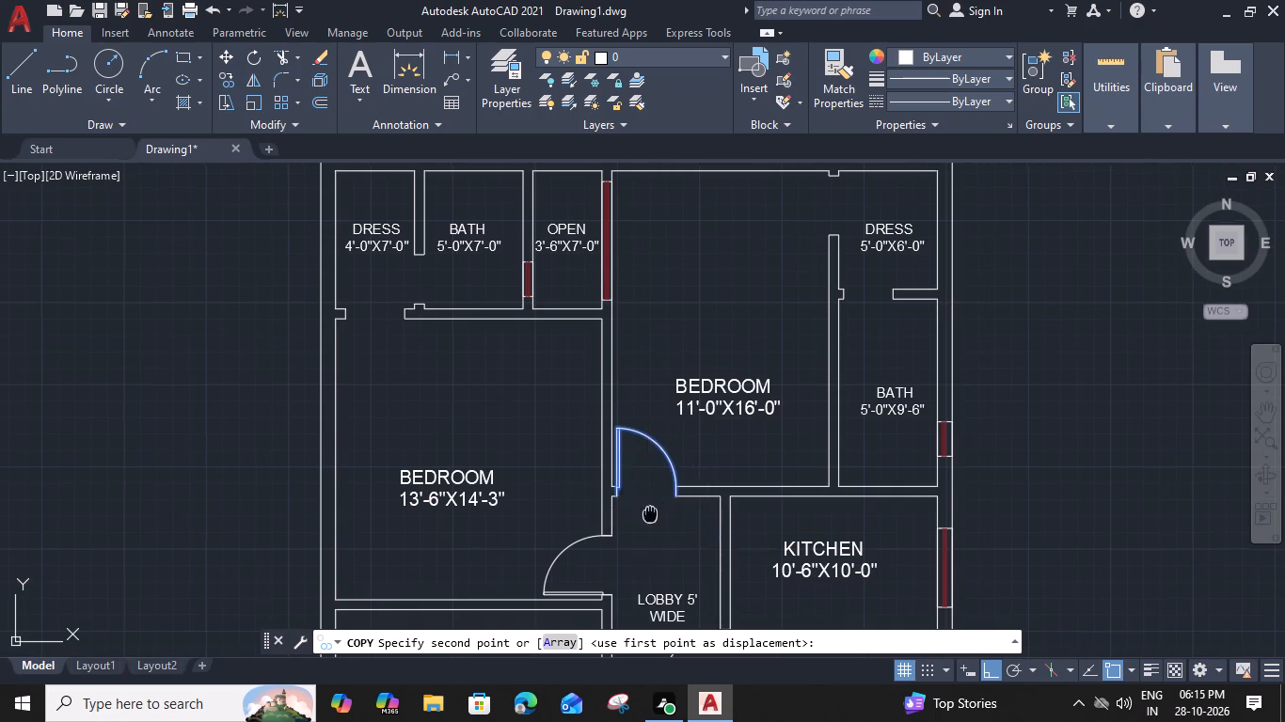
middle_click_drag(651, 502, 688, 235)
scroll(680, 355, "down", 2)
middle_click_drag(679, 467, 691, 89)
scroll(703, 226, "up", 2)
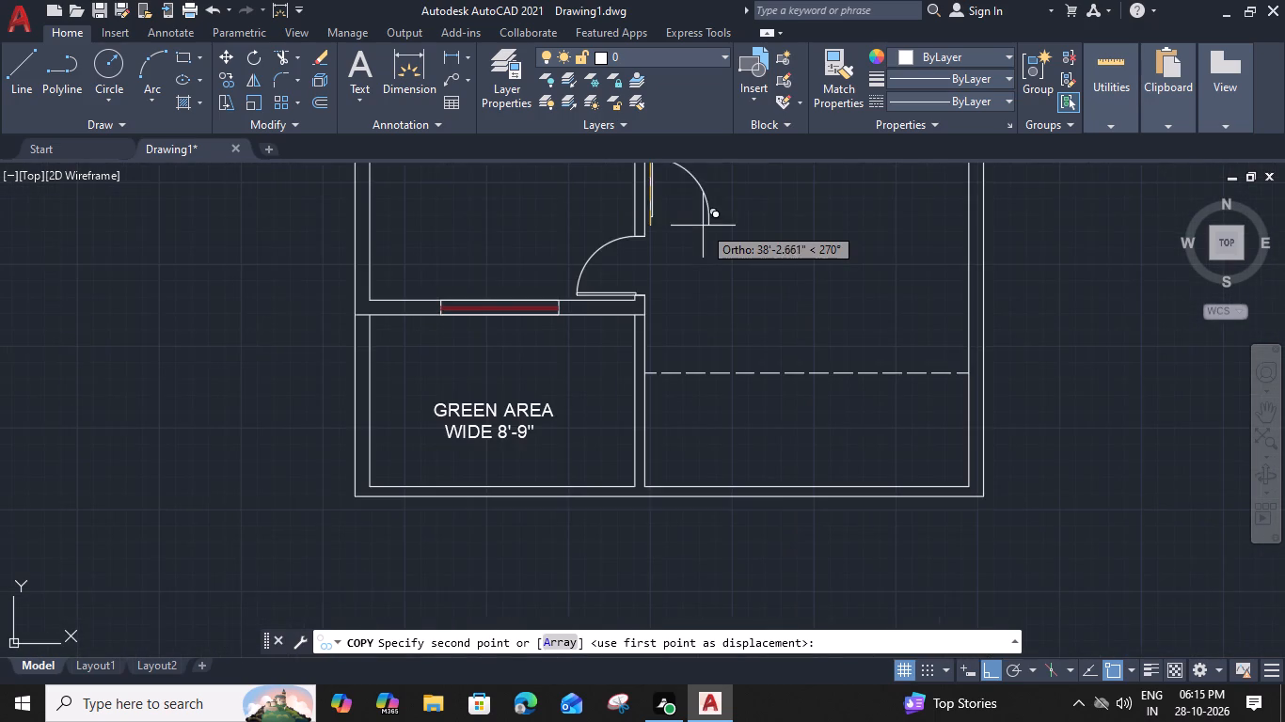
middle_click_drag(696, 202, 690, 462)
scroll(663, 359, "up", 3)
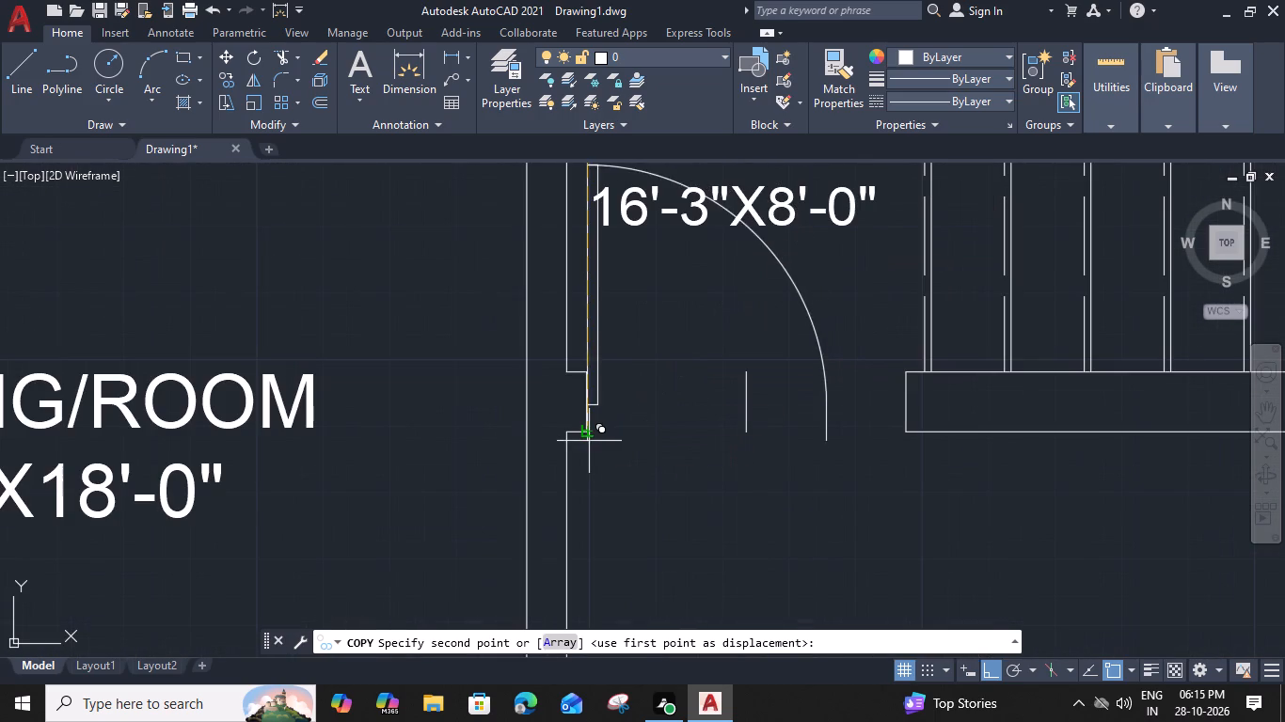
left_click(589, 441)
key("Escape")
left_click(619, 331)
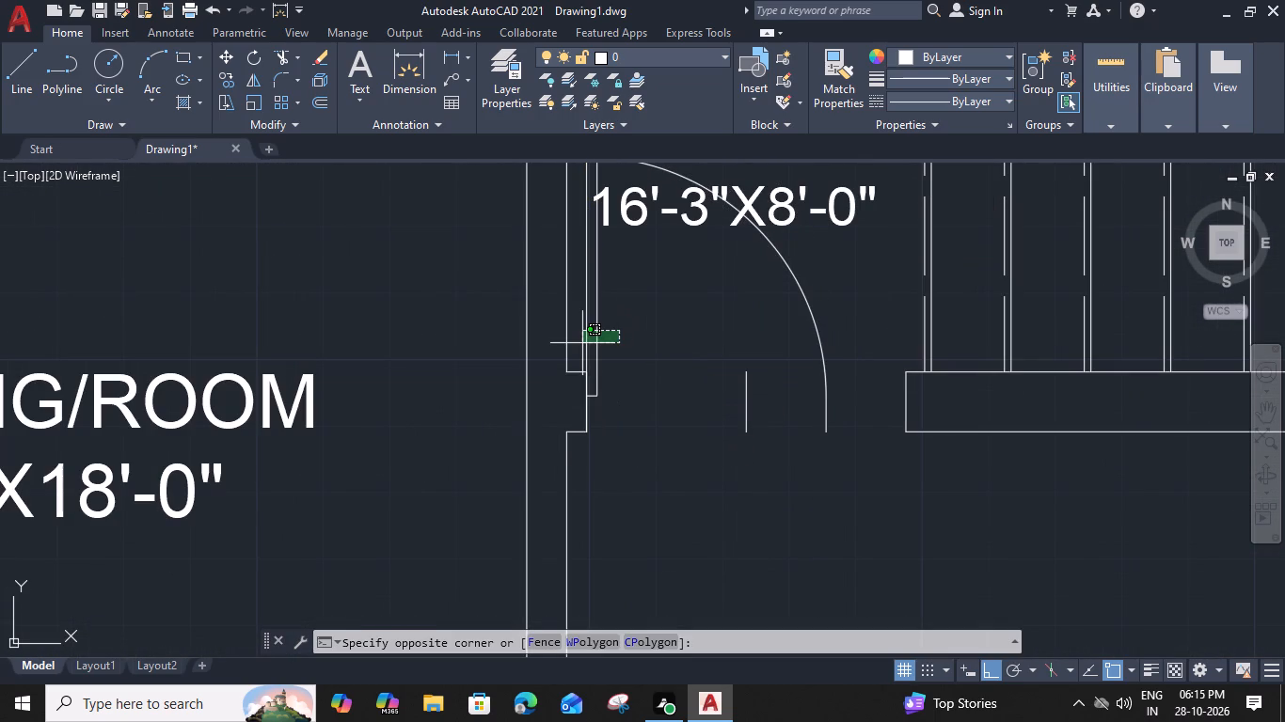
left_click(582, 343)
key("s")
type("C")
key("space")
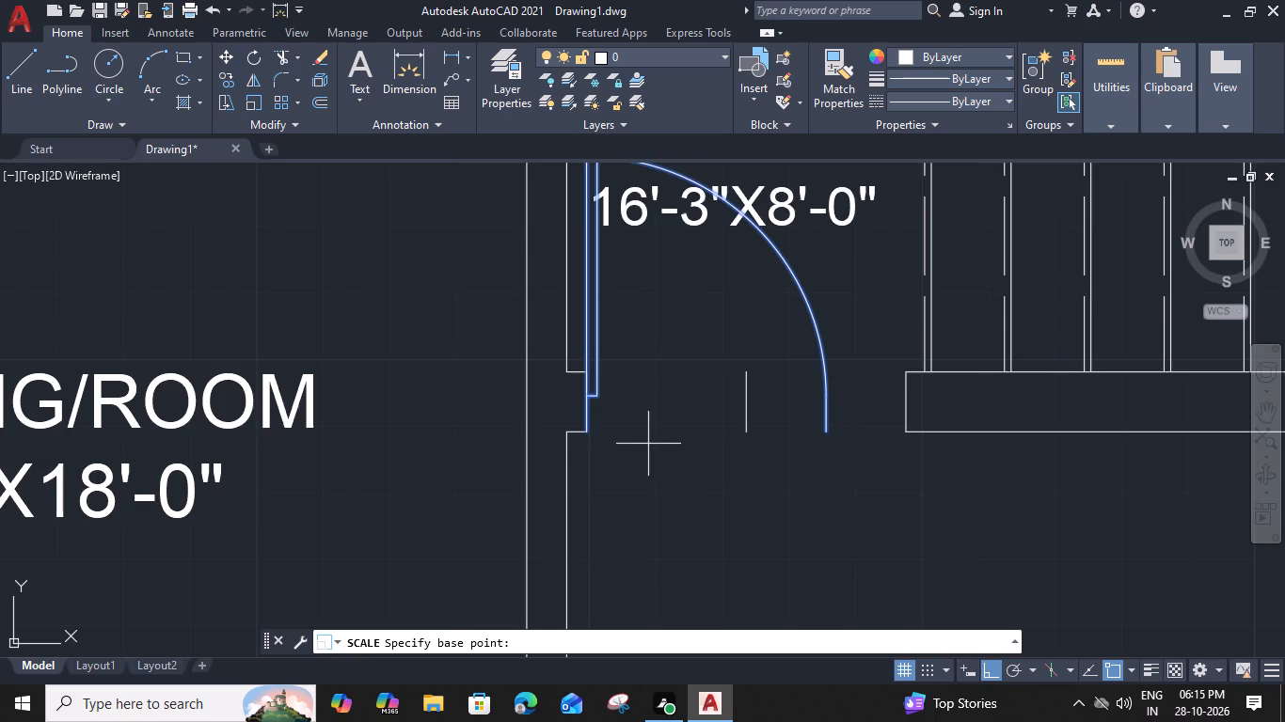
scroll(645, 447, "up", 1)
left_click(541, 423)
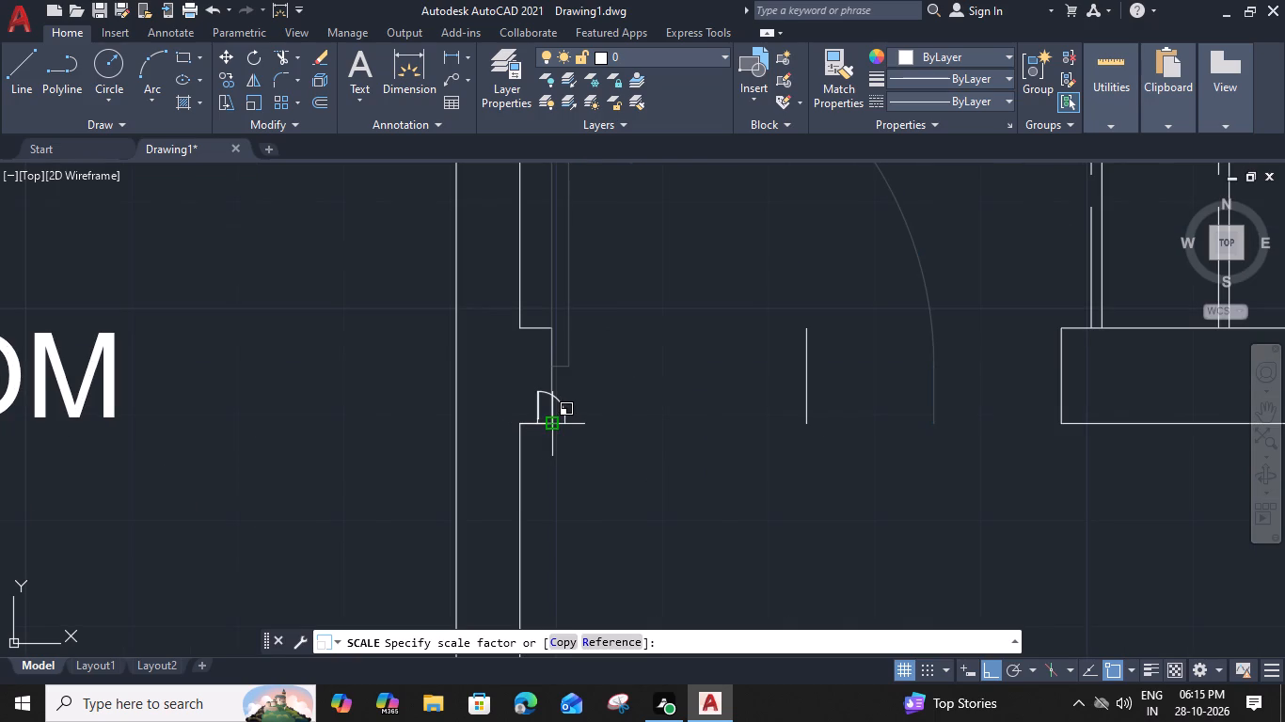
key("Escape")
Scale the ST-LOBBY door by reference from its hinge-side corner so its width ends at the opening's centre marker line.
left_click_drag(608, 236, 593, 246)
left_click(536, 278)
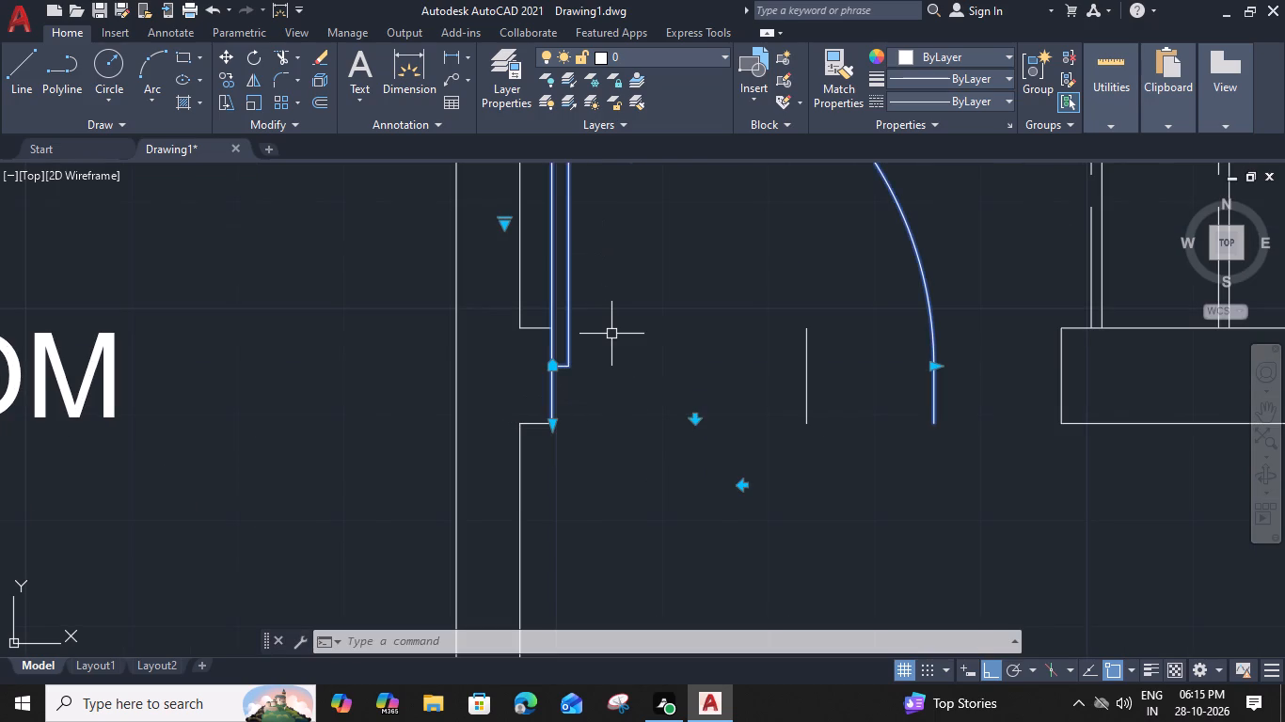
type("SC")
key("space")
left_click(556, 423)
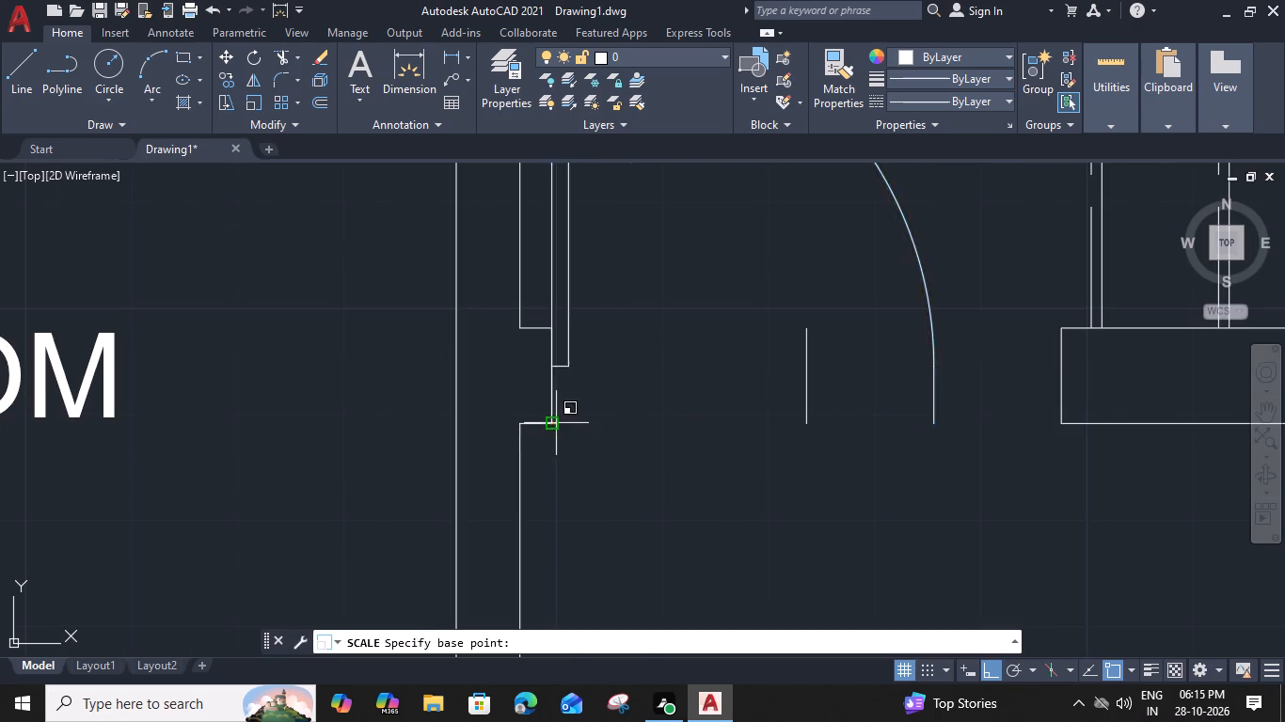
key("r")
key("space")
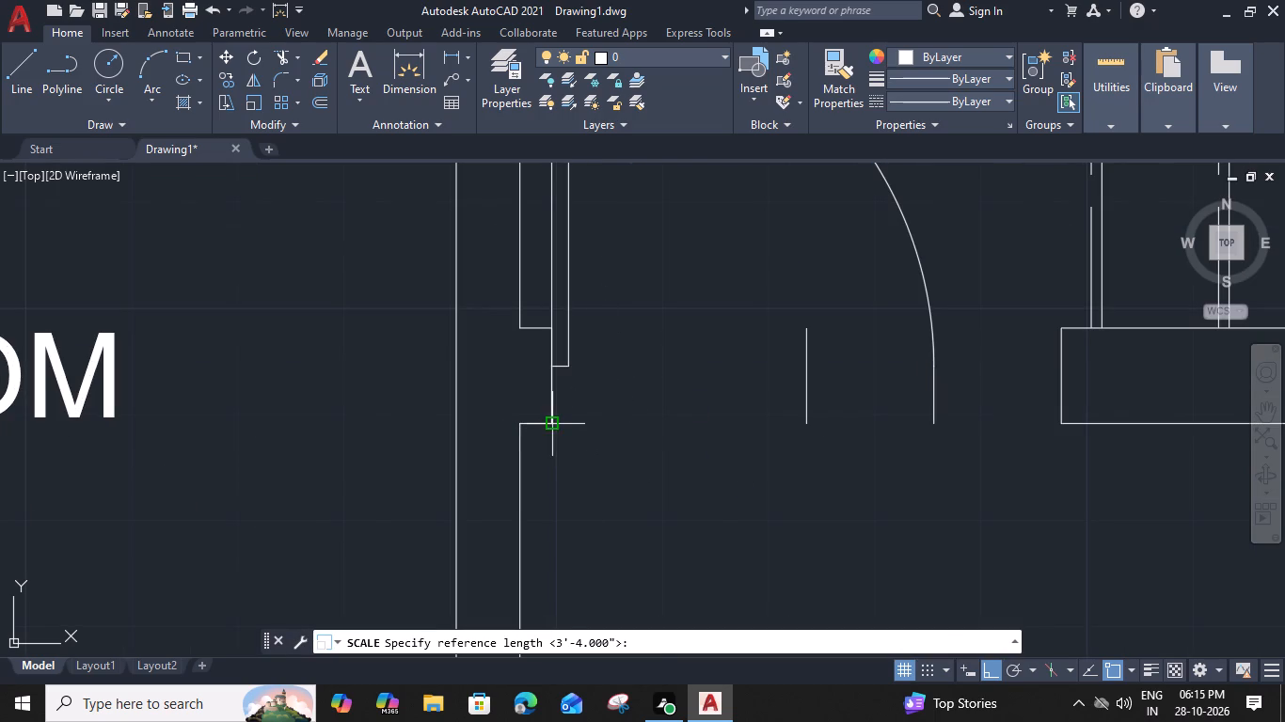
left_click(554, 421)
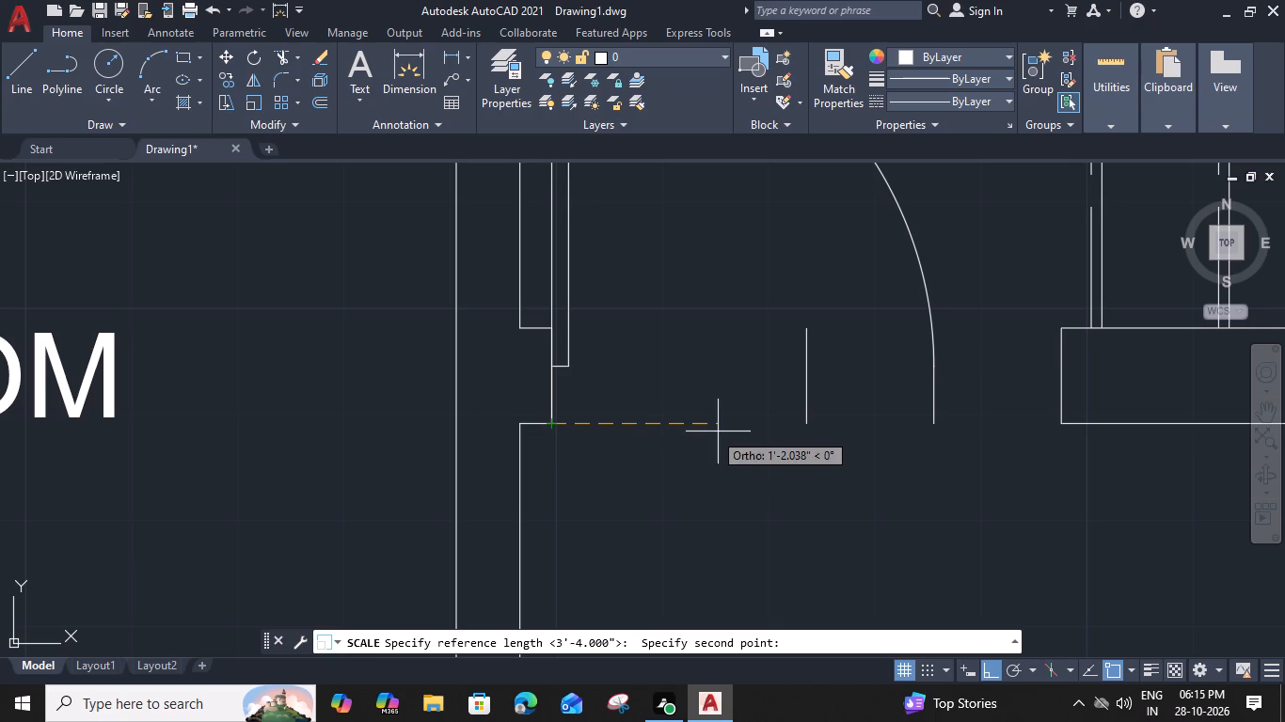
left_click(933, 424)
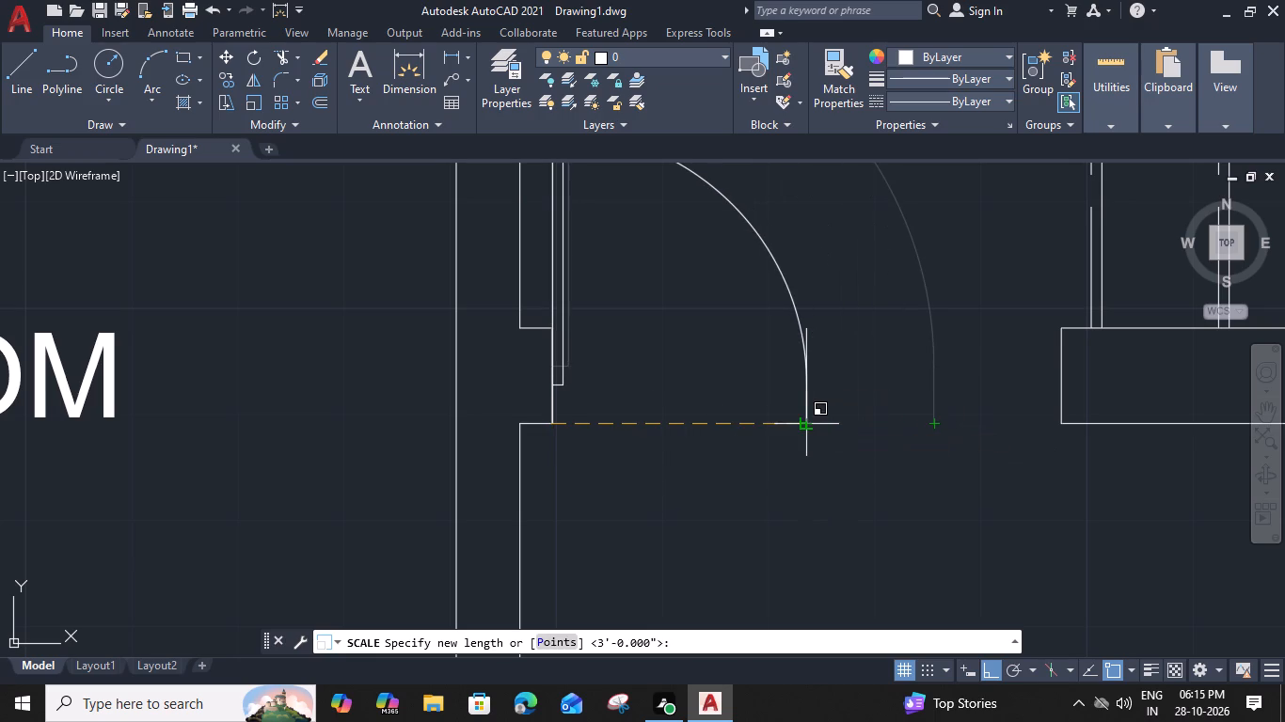
left_click(808, 425)
Copy the scaled door leaf to the middle of the ST-LOBBY opening and flip the copy horizontally to form a double door.
left_click(789, 300)
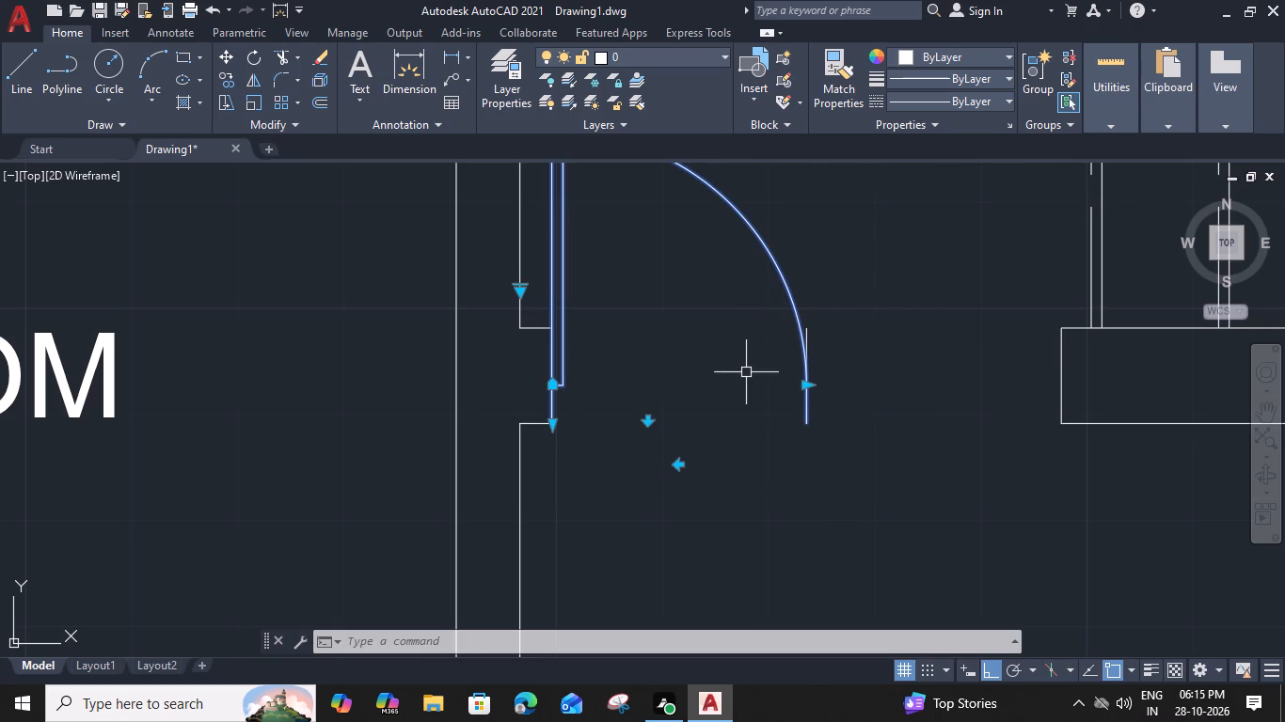
type("CO")
key("space")
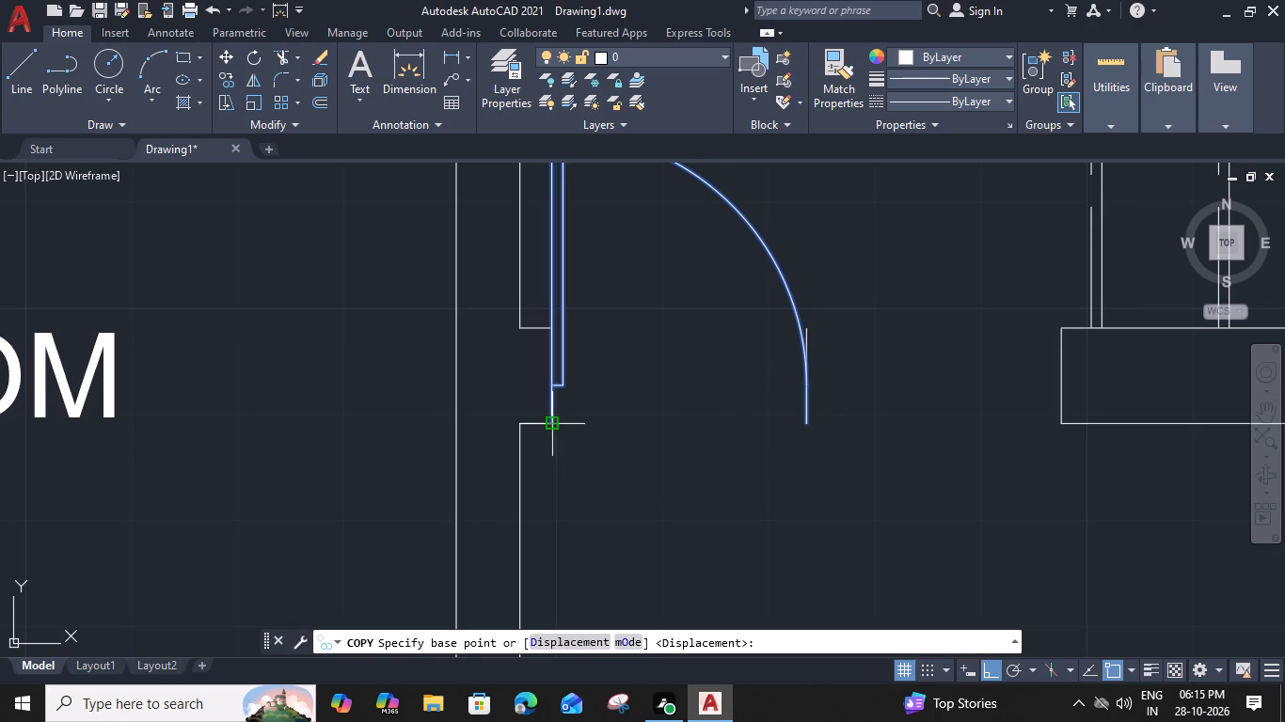
left_click(551, 427)
left_click(807, 428)
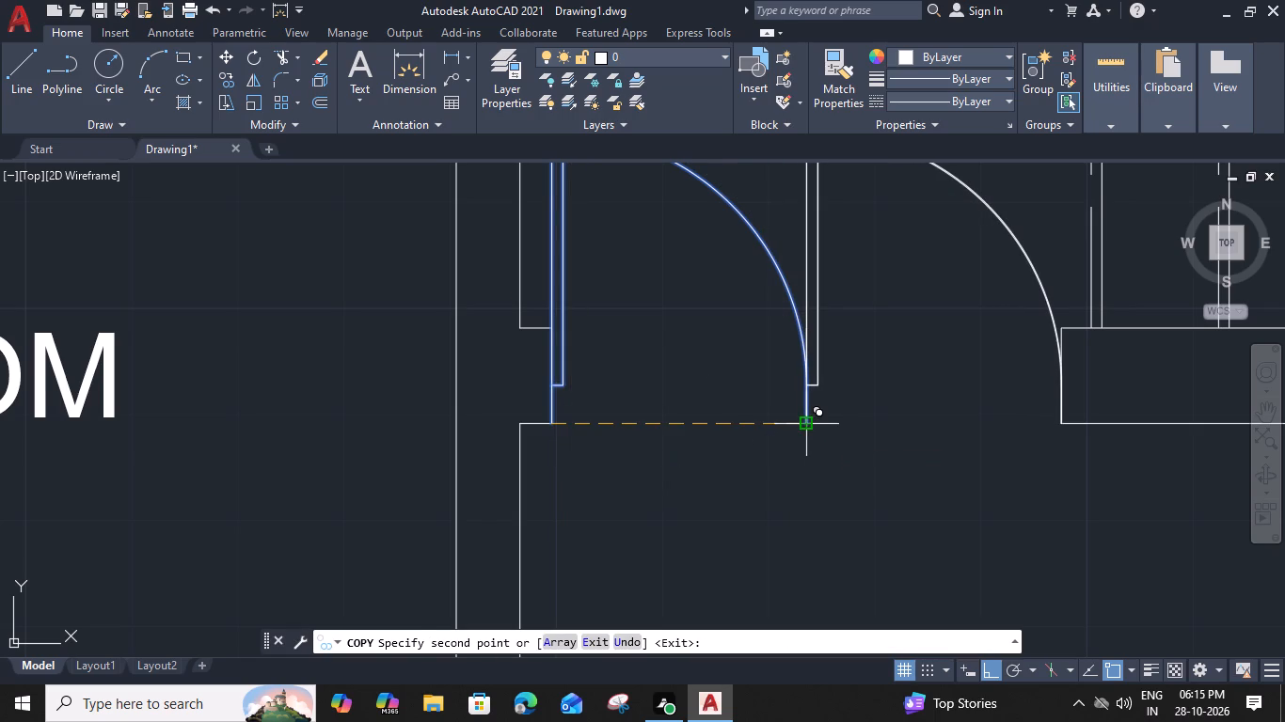
key("Escape")
left_click(855, 271)
left_click(794, 279)
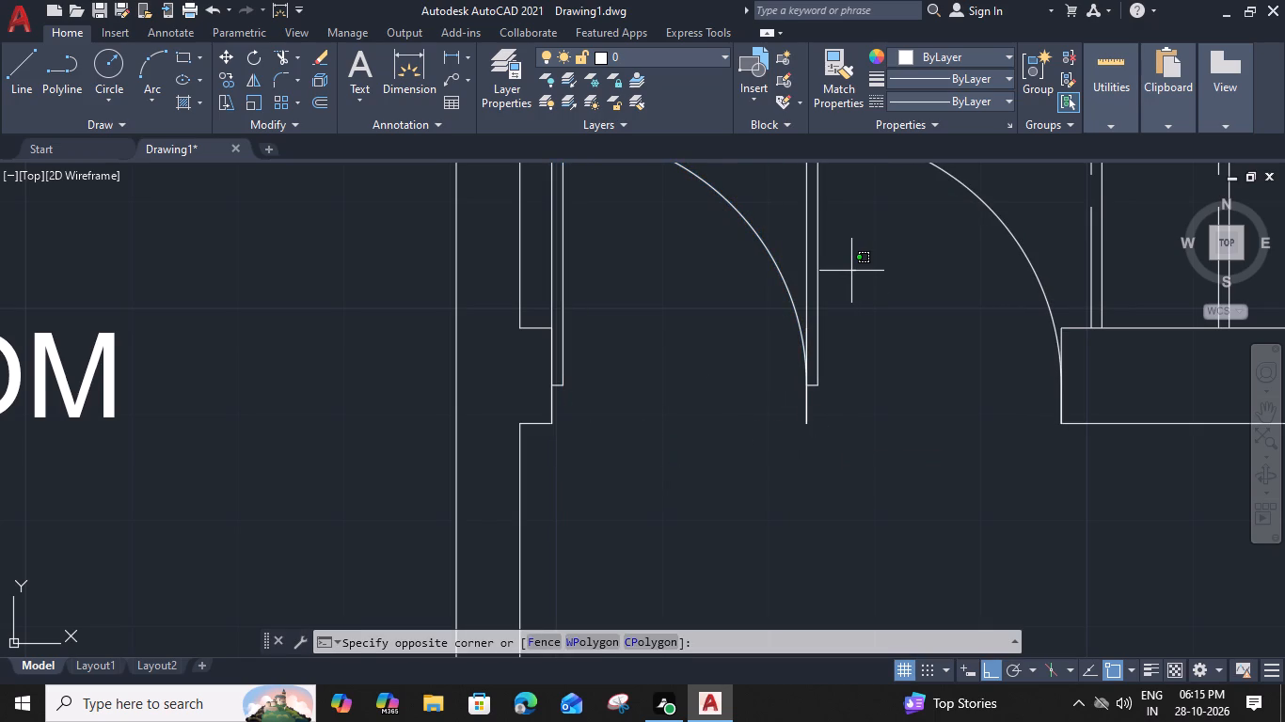
left_click(936, 469)
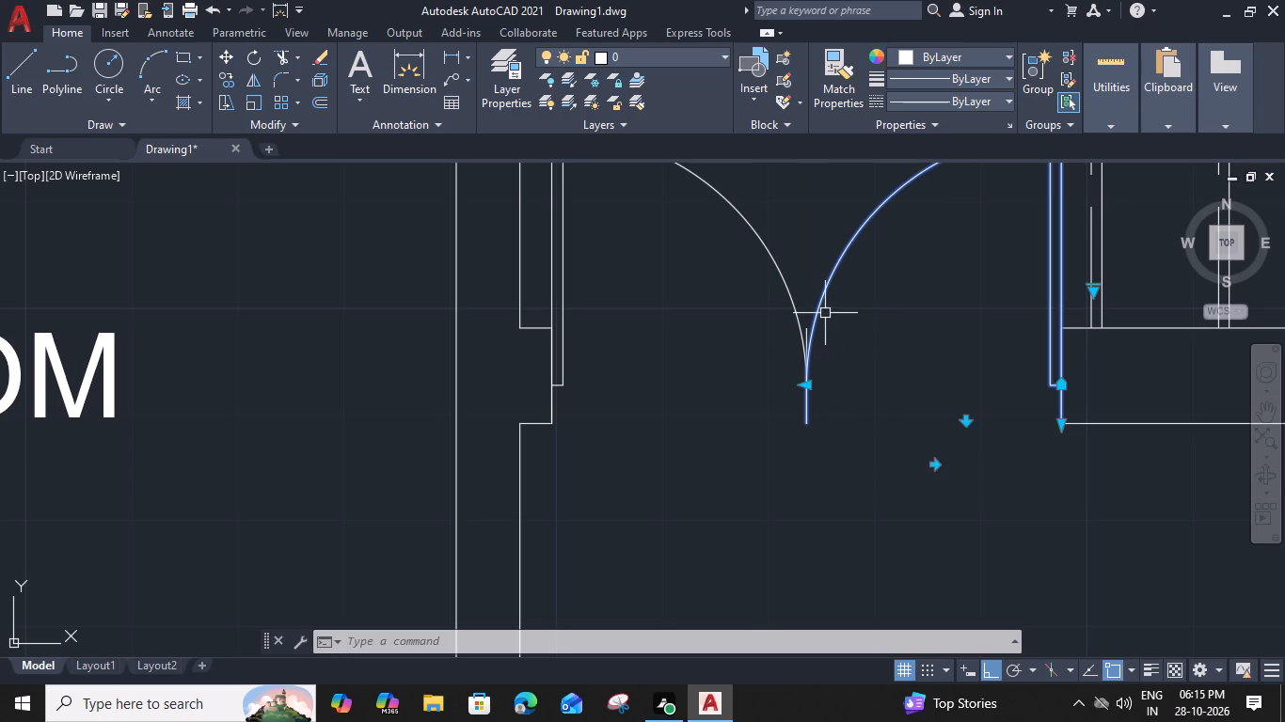
Delete the centre marker line between the two leaves of the ST-LOBBY double door.
scroll(809, 333, "up", 1)
left_click(805, 330)
key("Delete")
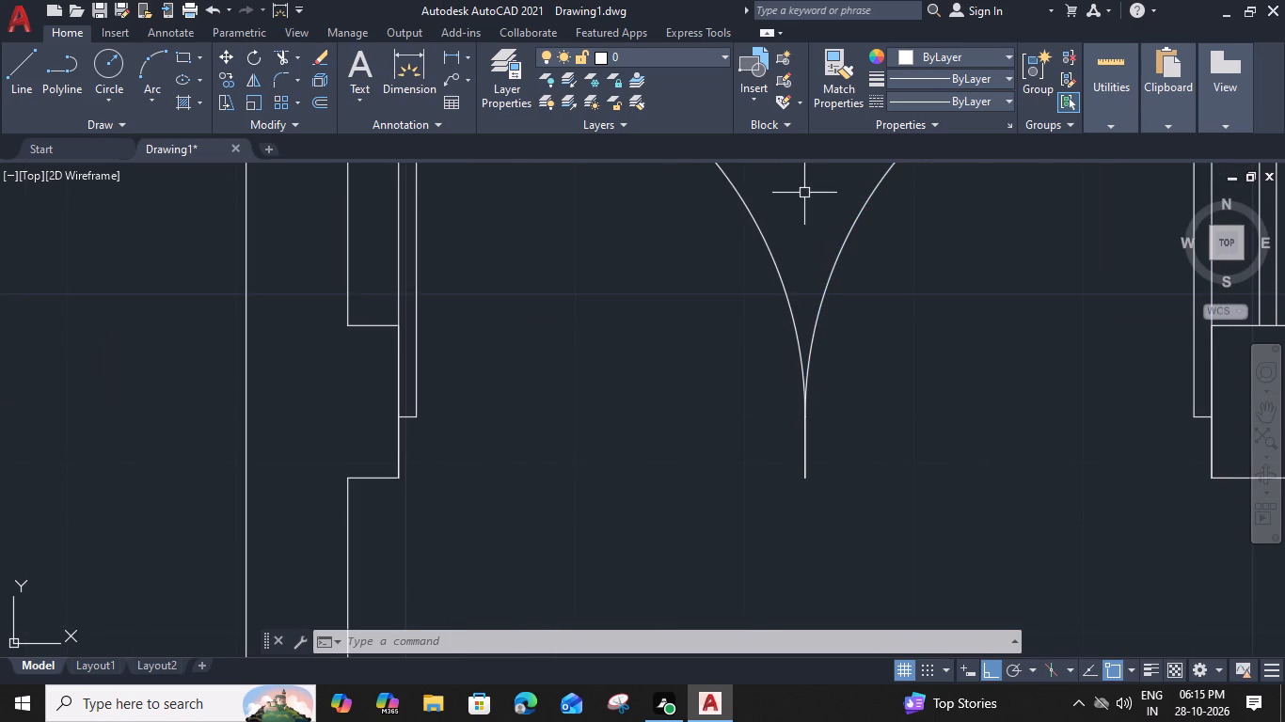
Draw a threshold line between the lower jamb corners of the ST-LOBBY double-door opening.
scroll(804, 210, "down", 4)
type("L")
key("space")
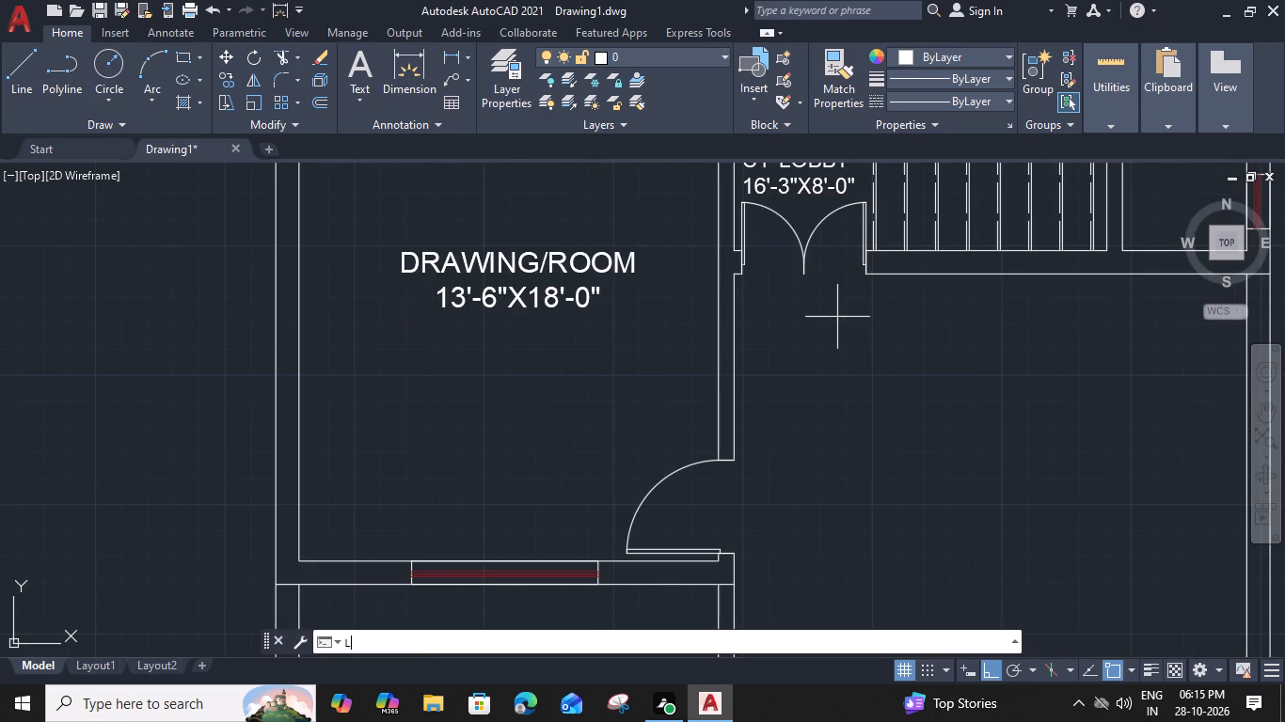
scroll(774, 252, "up", 2)
left_click(696, 310)
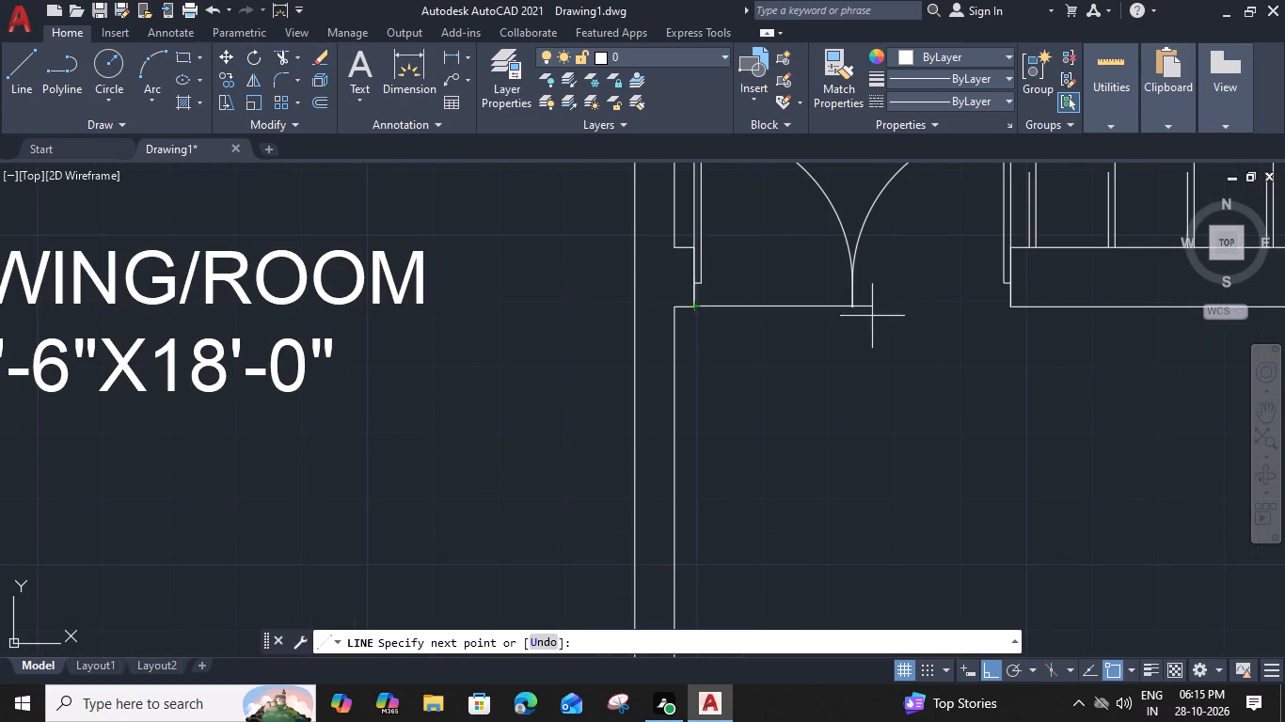
left_click(1011, 310)
key("space")
Draw a threshold line along the outer wall face across the DRAWING/ROOM's lower east door opening.
scroll(907, 324, "down", 3)
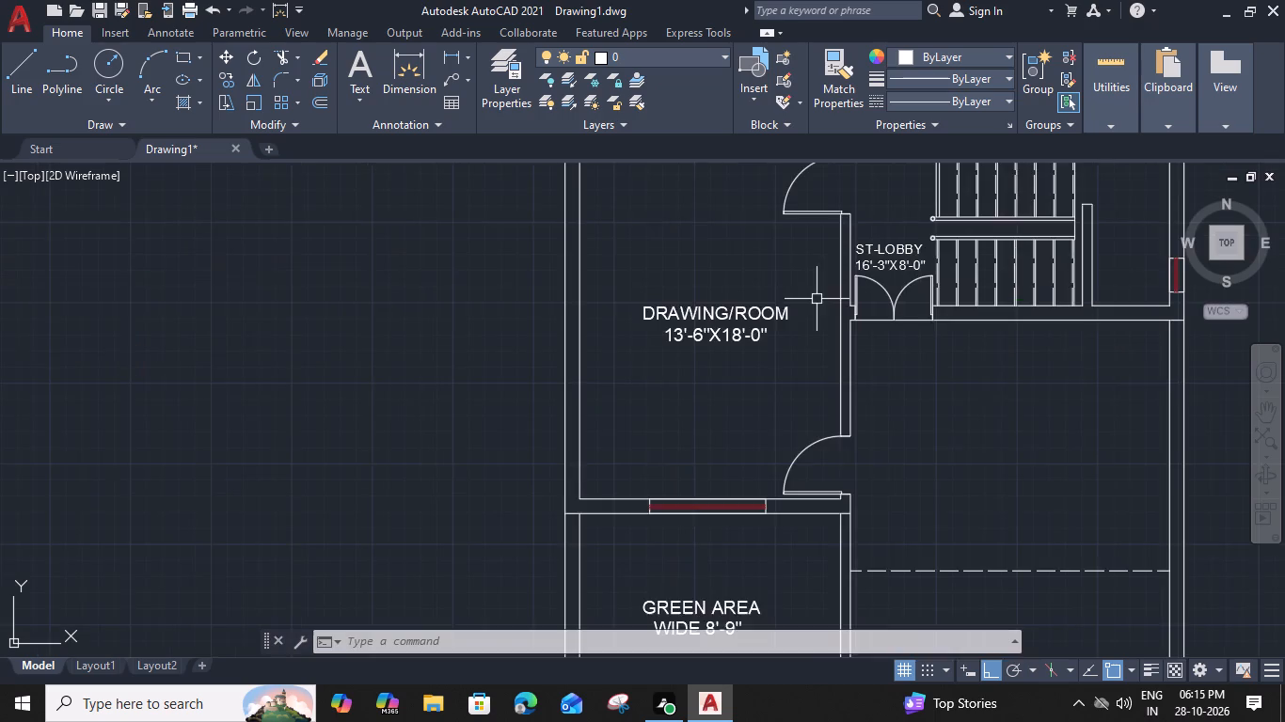
middle_click_drag(816, 292, 786, 274)
scroll(799, 480, "up", 2)
key("space")
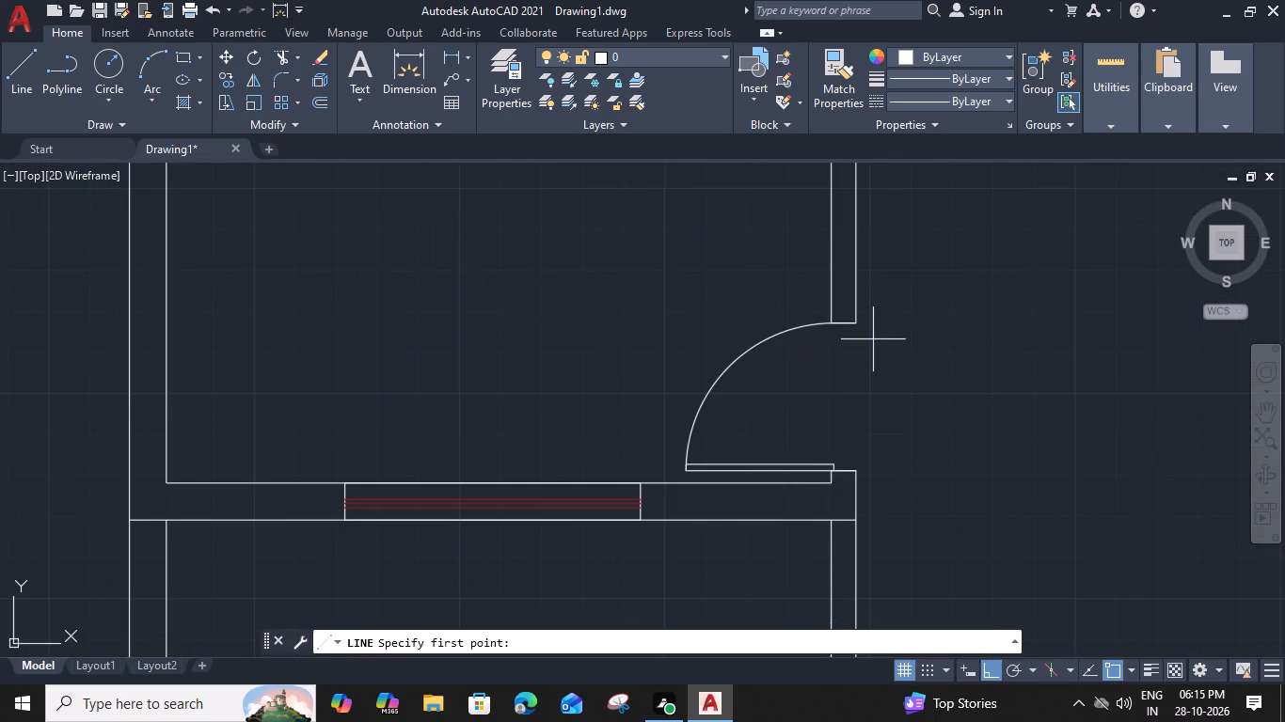
left_click(862, 327)
left_click(853, 475)
key("space")
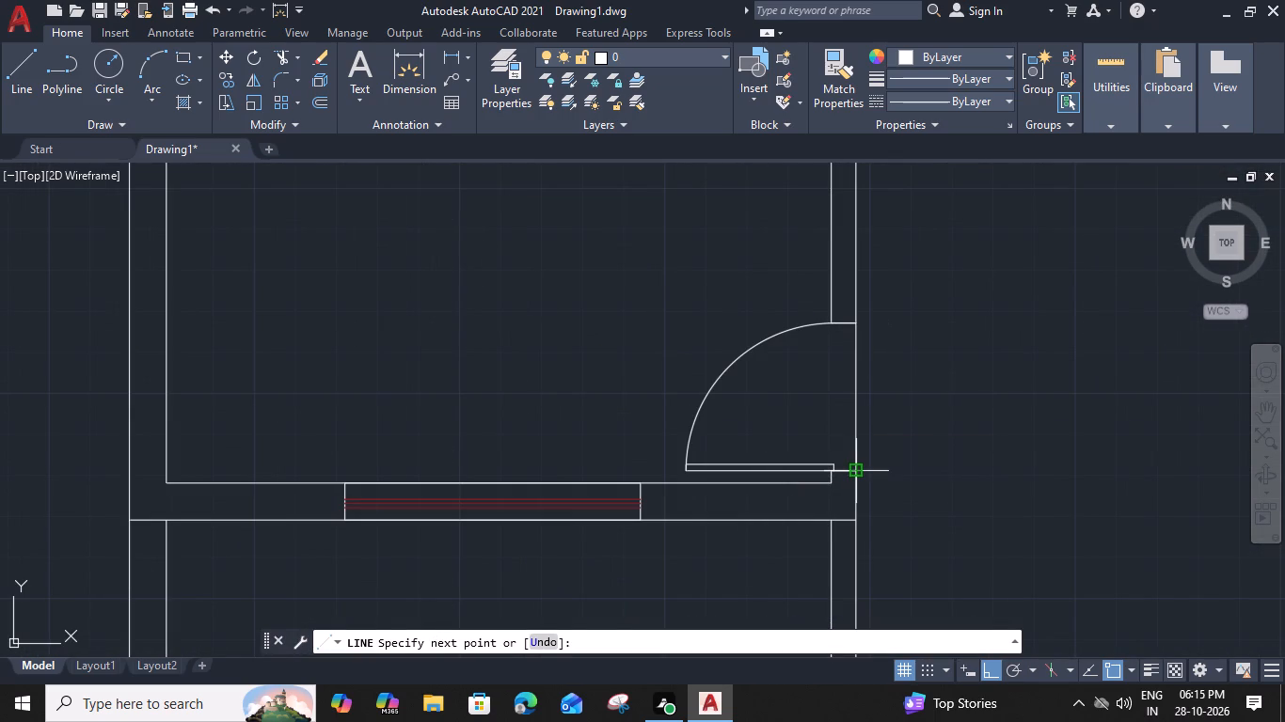
Draw a threshold line along the ST-LOBBY wall face across the DRAWING/ROOM's upper door opening.
scroll(863, 392, "down", 2)
middle_click_drag(907, 275, 863, 514)
scroll(800, 384, "up", 3)
key("space")
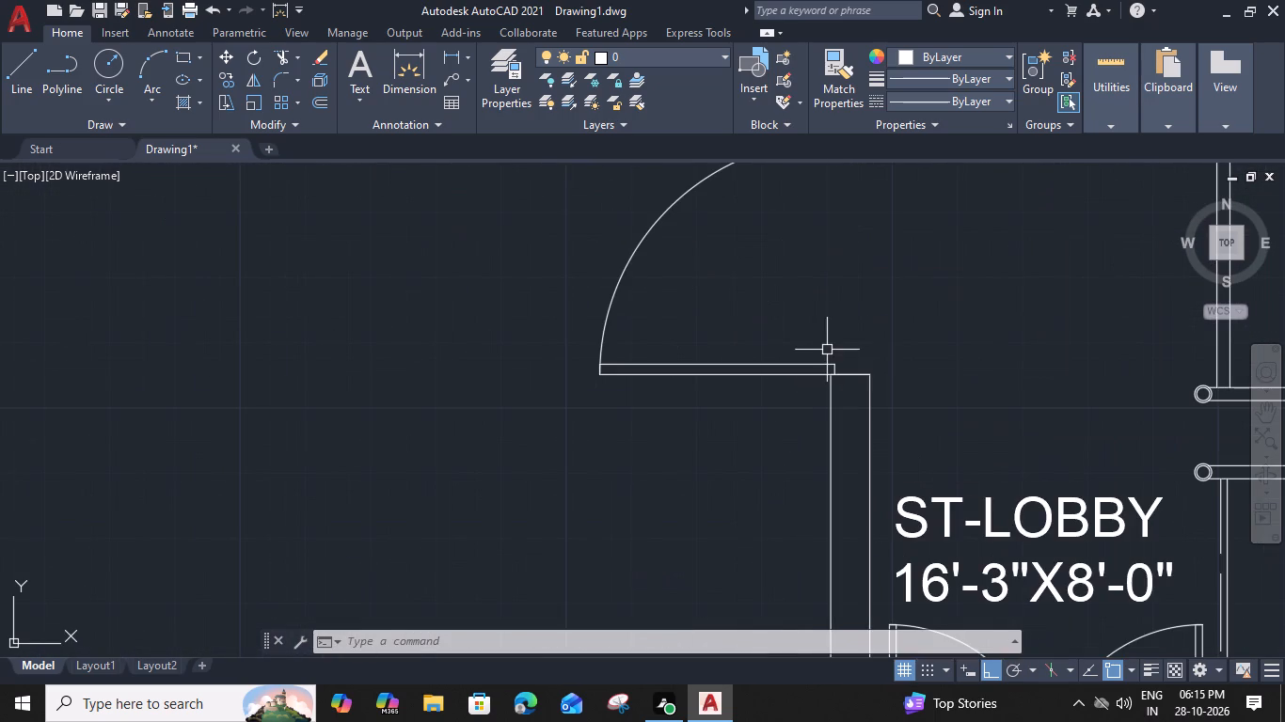
left_click_drag(872, 370, 872, 353)
middle_click_drag(874, 290, 831, 485)
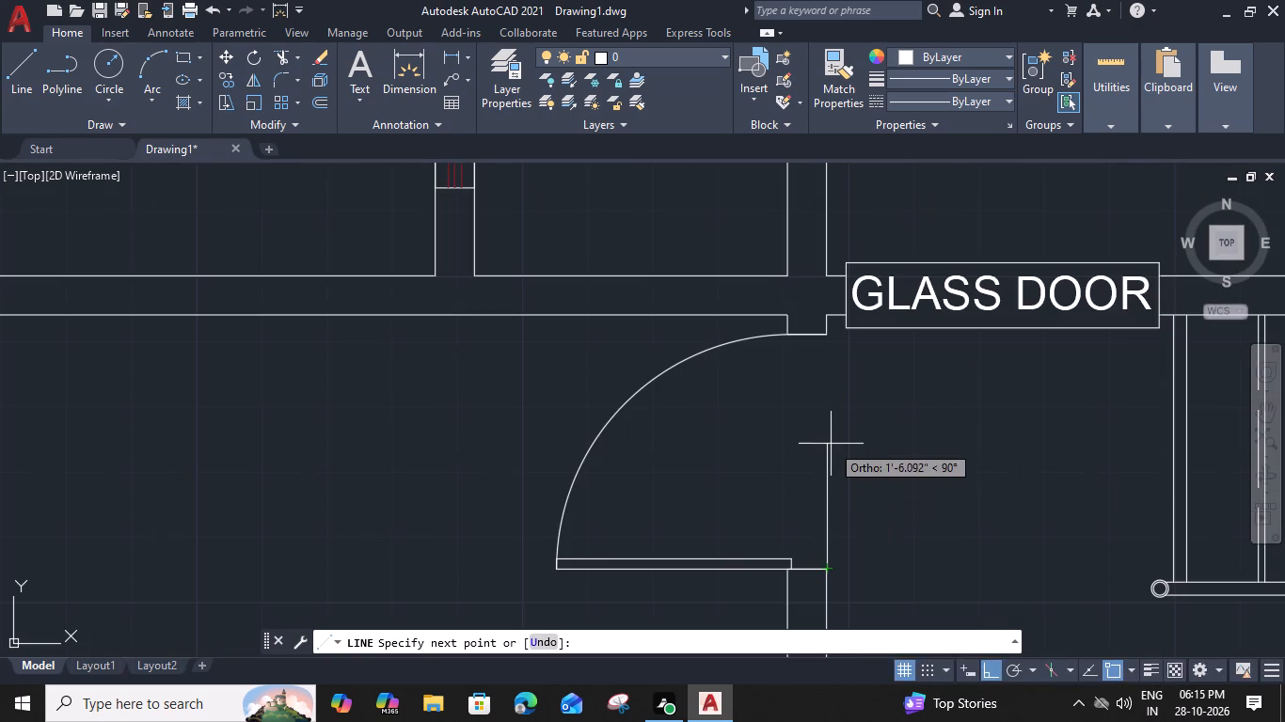
left_click(828, 341)
key("space")
Copy the ST-LOBBY double door's west leaf to the west jamb of the 9'-0"X4'-0" BATH opening.
scroll(857, 477, "down", 2)
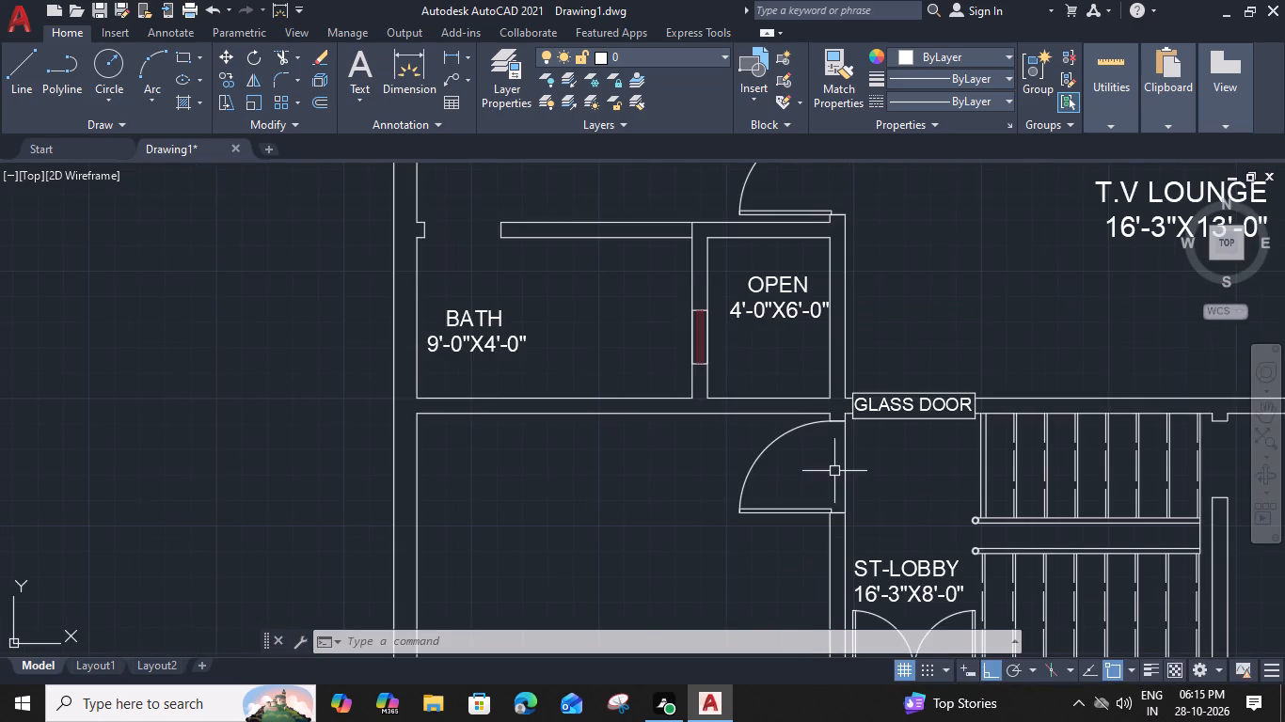
middle_click_drag(686, 312, 838, 115)
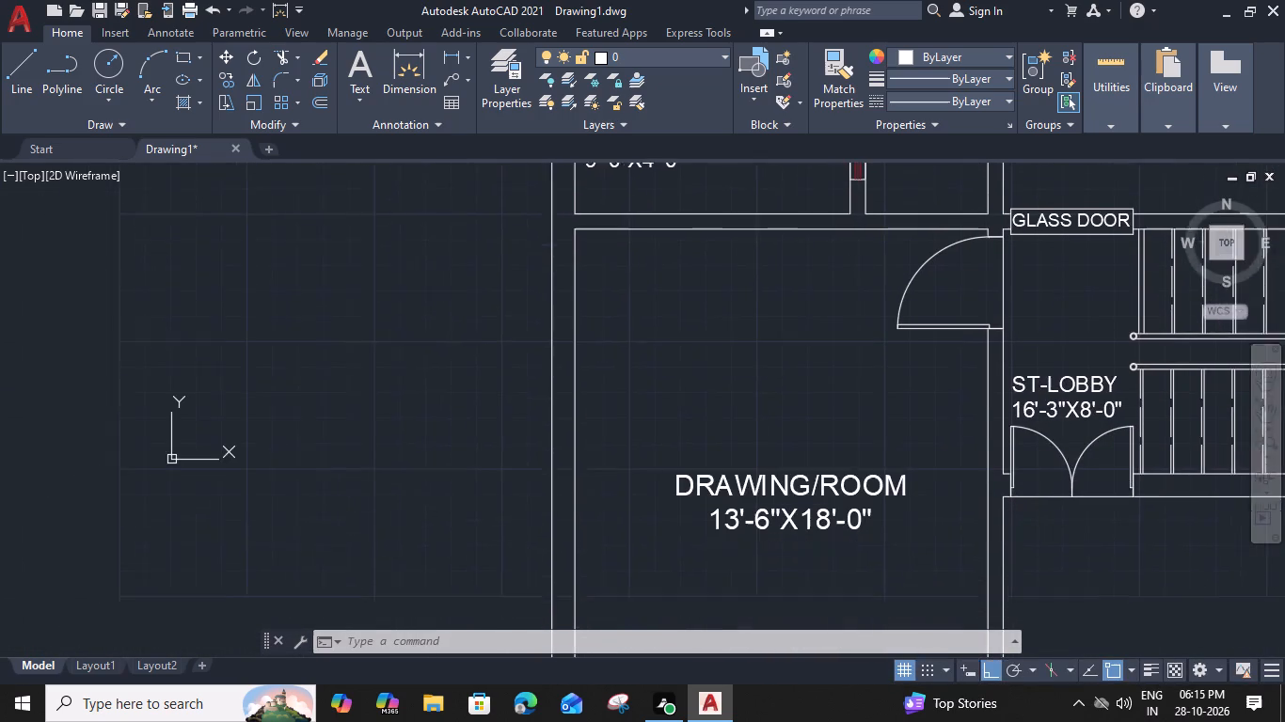
middle_click_drag(838, 115, 834, 114)
left_click(1005, 443)
key("c")
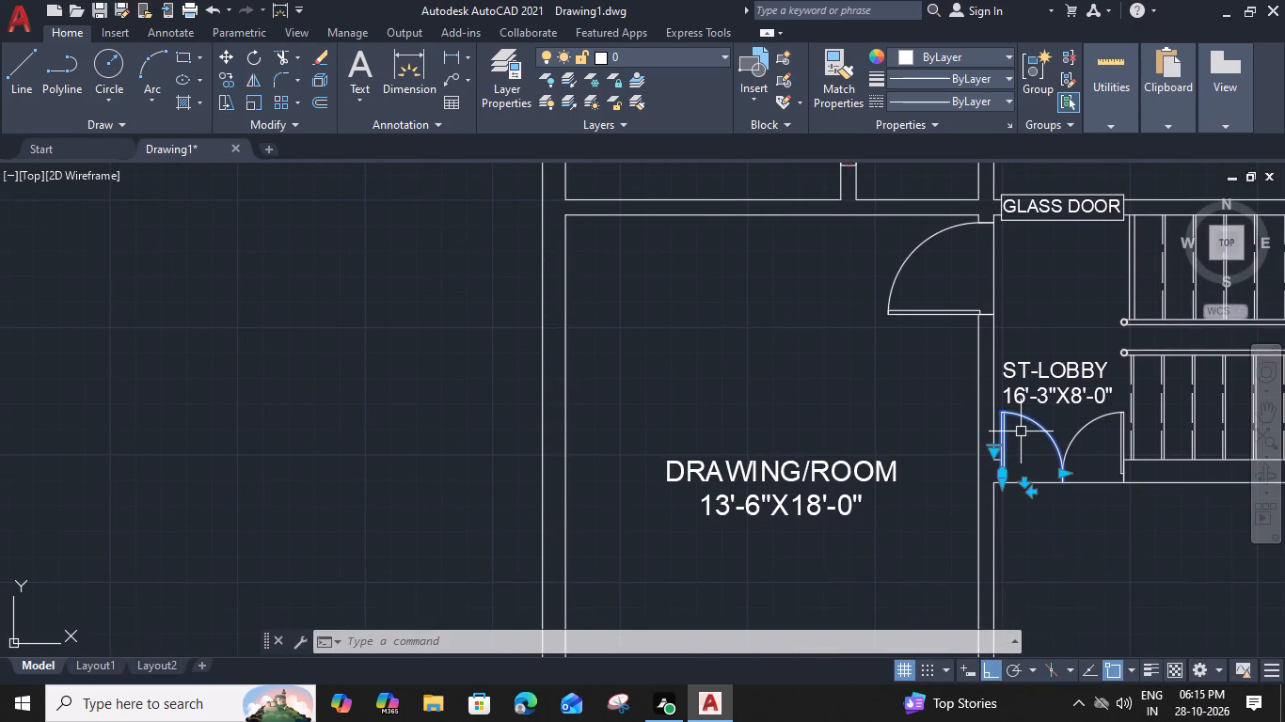
key("o")
key("space")
scroll(1009, 485, "up", 3)
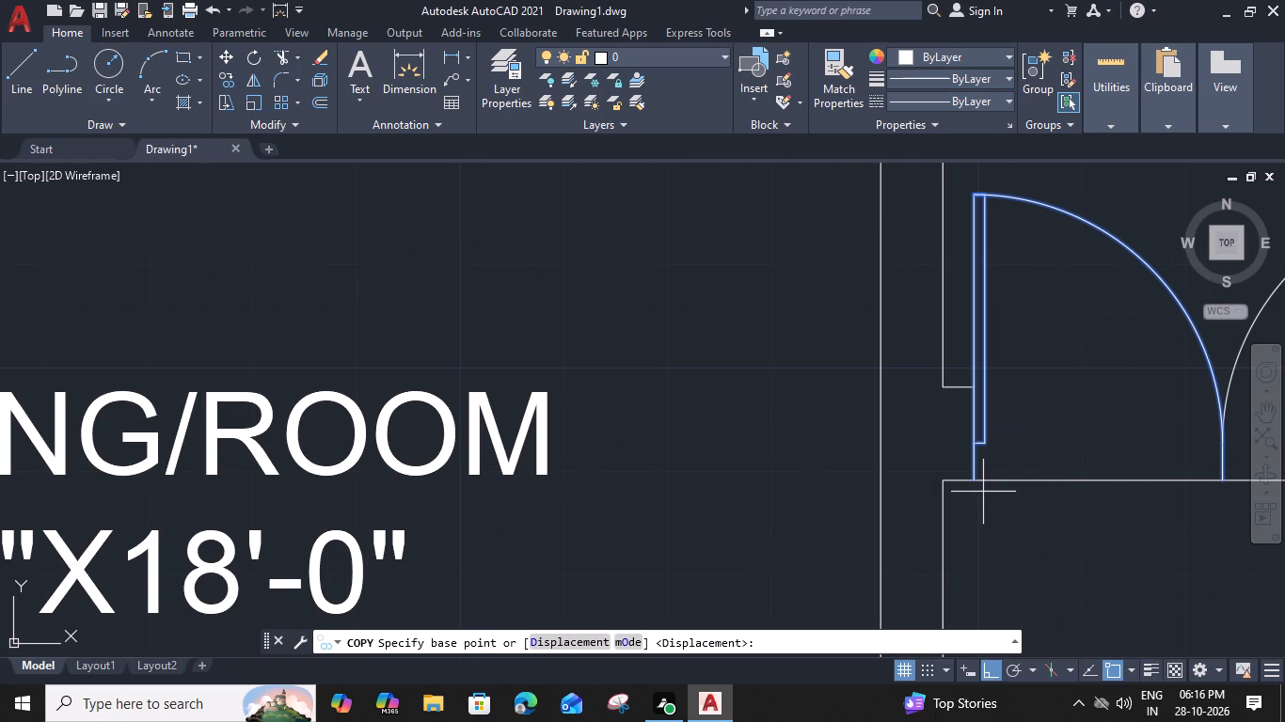
left_click(973, 476)
scroll(971, 482, "down", 3)
middle_click_drag(710, 347, 857, 613)
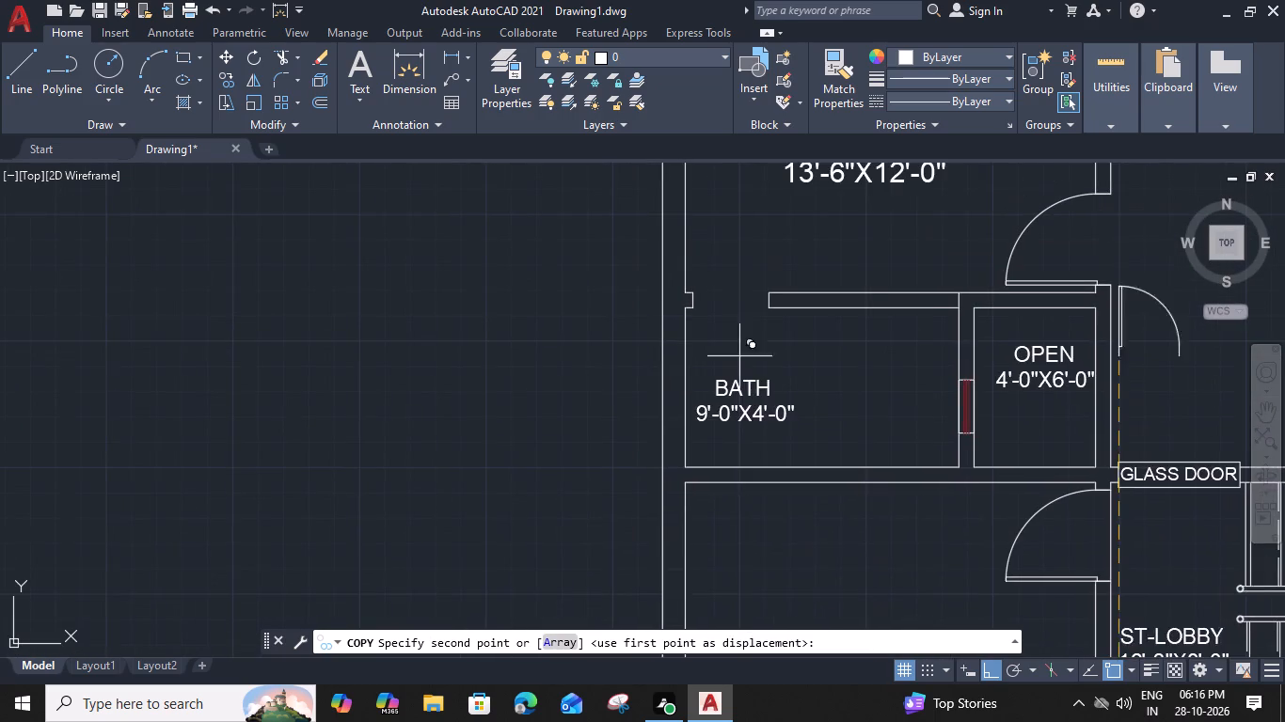
scroll(726, 276, "up", 3)
left_click(597, 392)
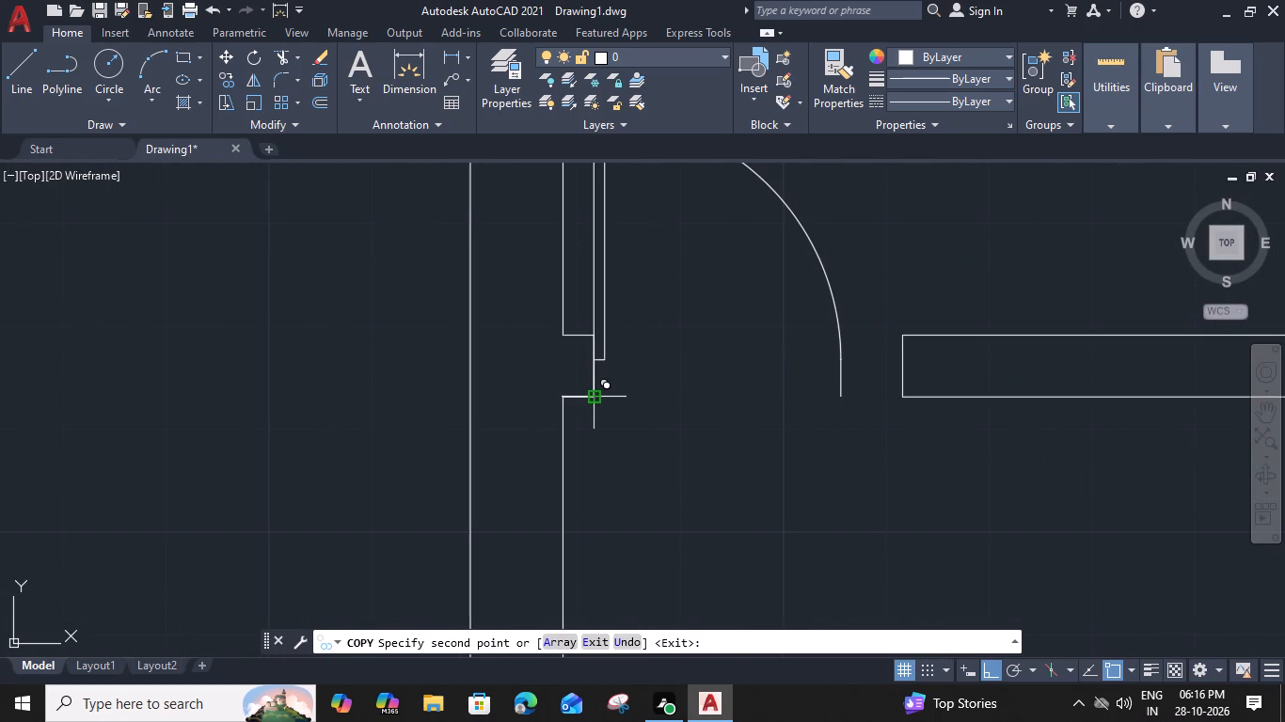
key("Escape")
Flip the copied door vertically so it swings into the 9'-0"X4'-0" BATH.
left_click(627, 261)
left_click(581, 282)
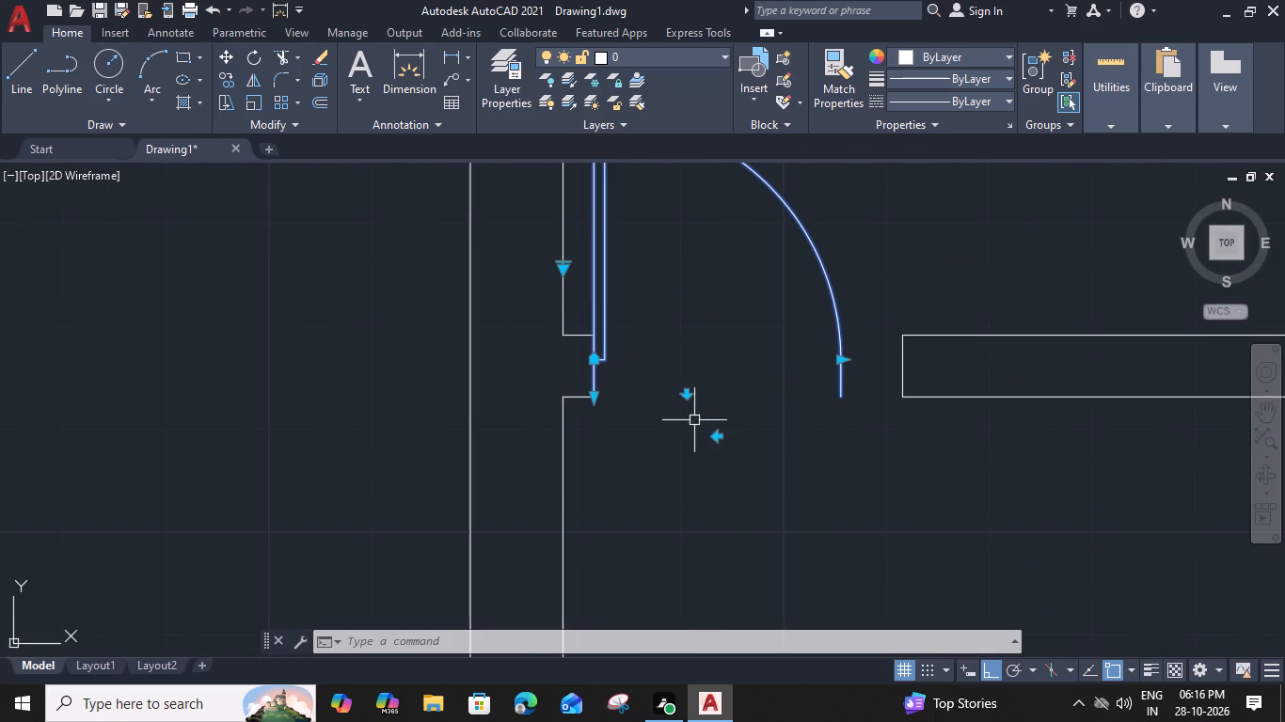
left_click(690, 394)
Move the flipped door so its frame end meets the upper corner of the BATH opening's west jamb.
middle_click_drag(684, 467, 708, 422)
key("m")
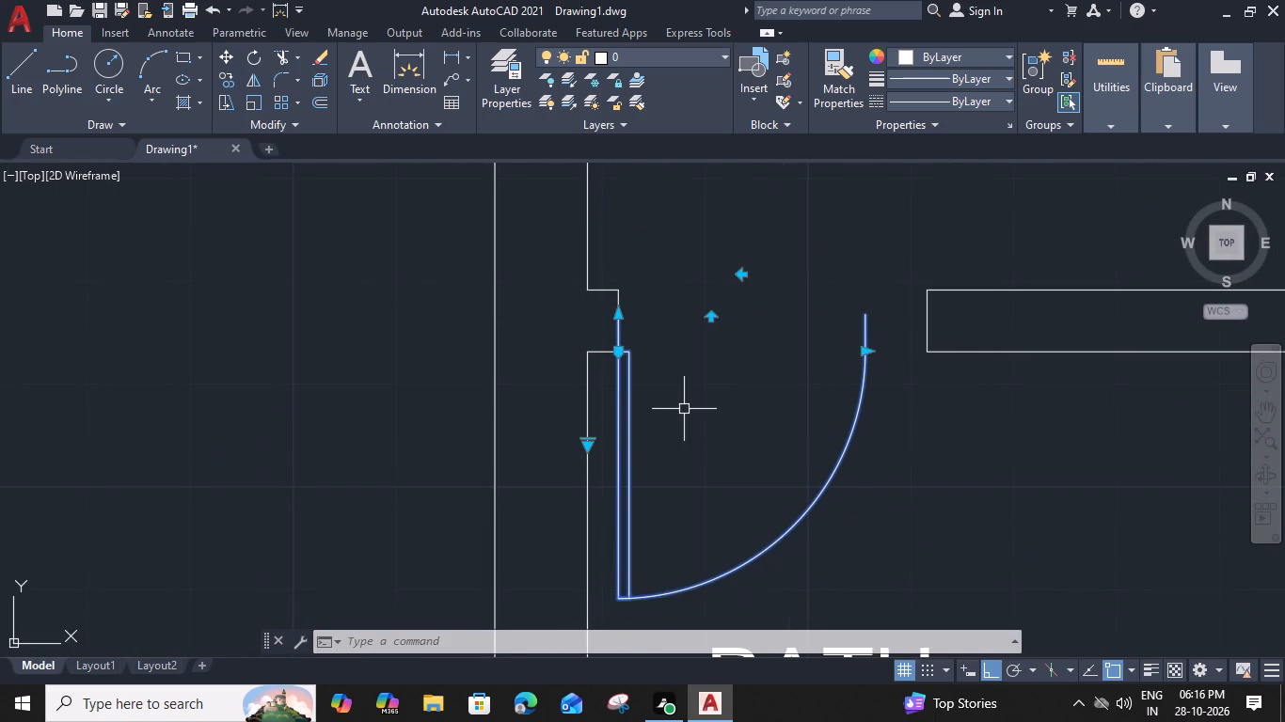
key("space")
left_click(622, 317)
left_click(623, 294)
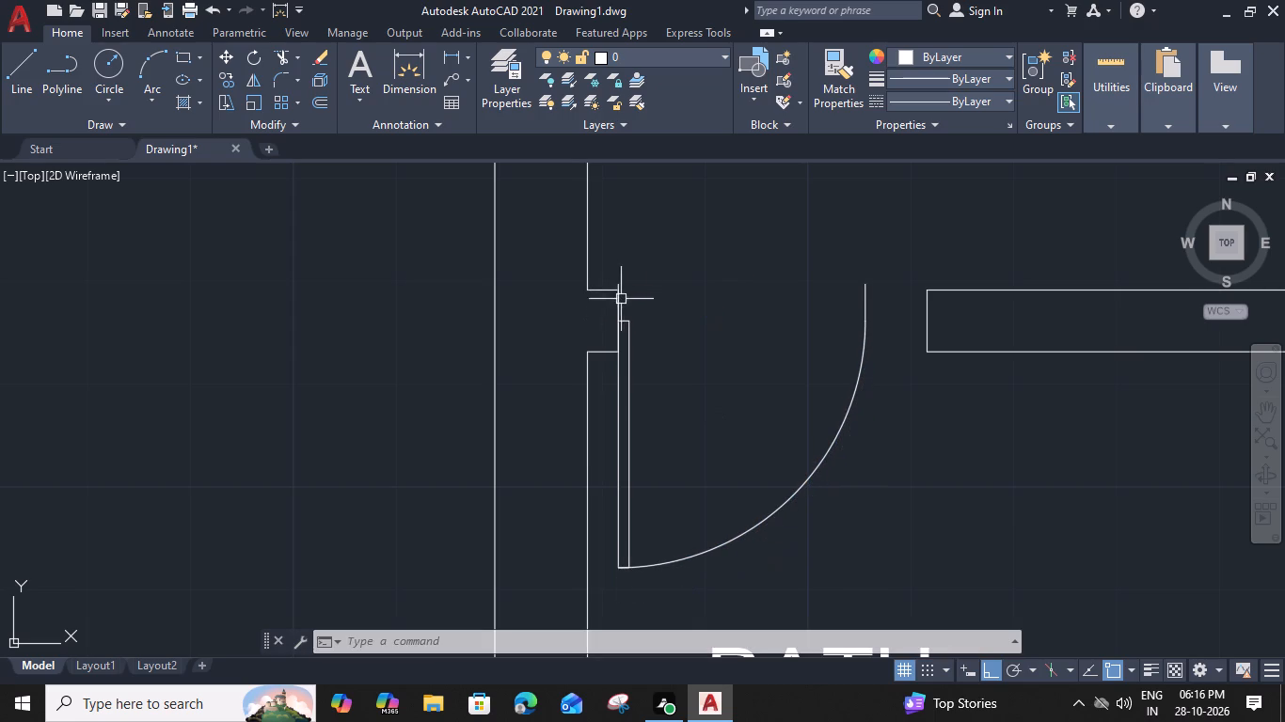
left_click_drag(637, 353, 625, 395)
left_click(611, 439)
key("m")
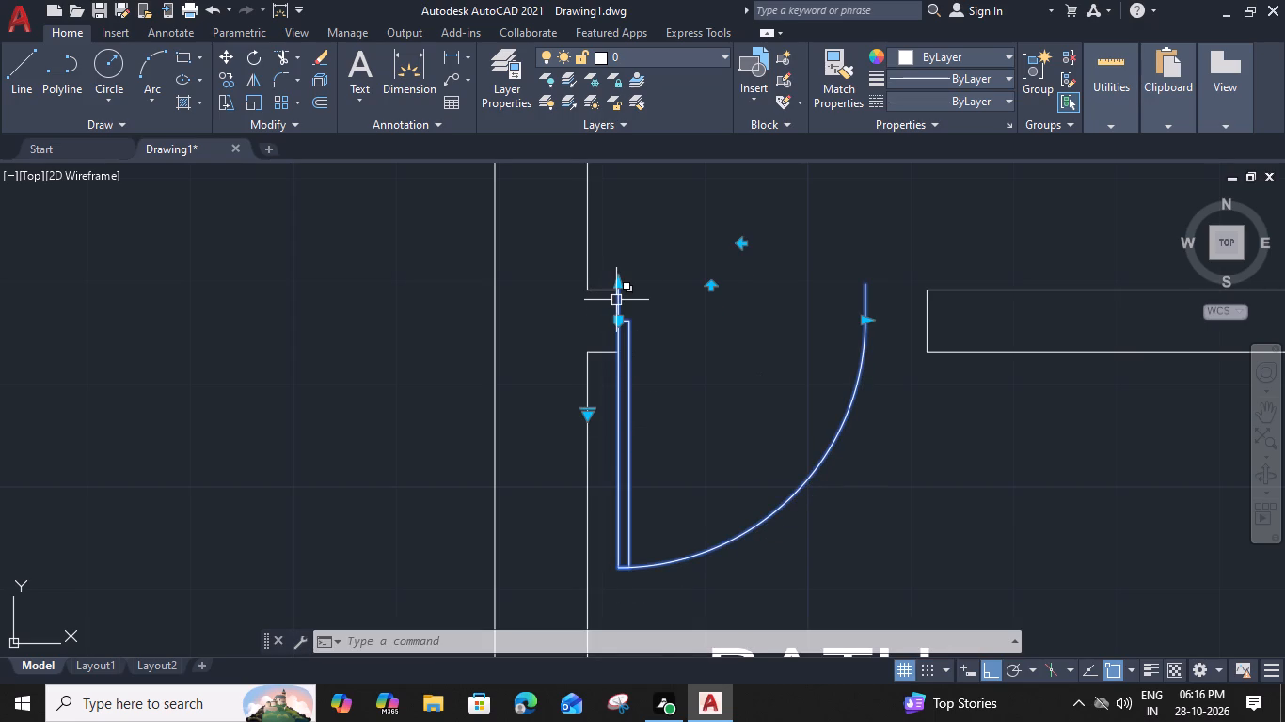
key("space")
scroll(616, 246, "up", 2)
left_click(617, 345)
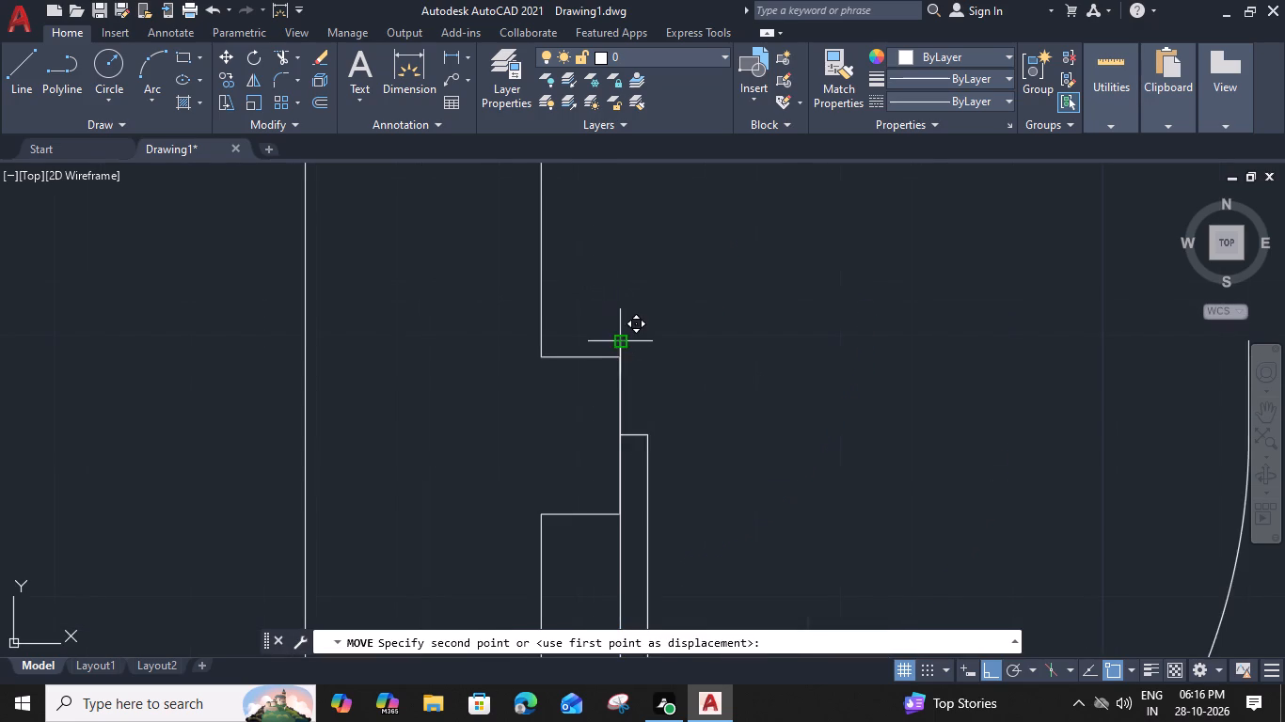
left_click(618, 356)
Scale the BATH door by reference from its hinge side so its width reaches the opening's opposite jamb.
scroll(623, 353, "down", 3)
middle_click_drag(793, 477, 792, 447)
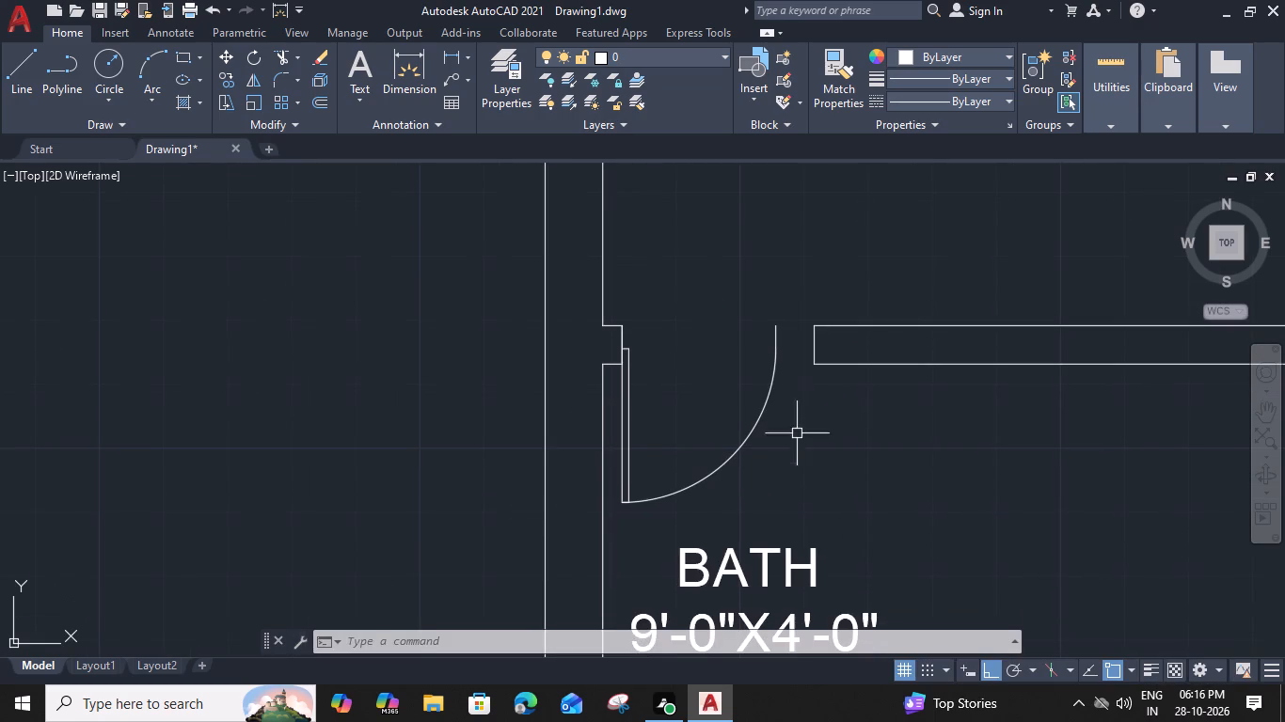
left_click_drag(803, 417, 747, 435)
left_click(712, 449)
key("s")
key("c")
key("space")
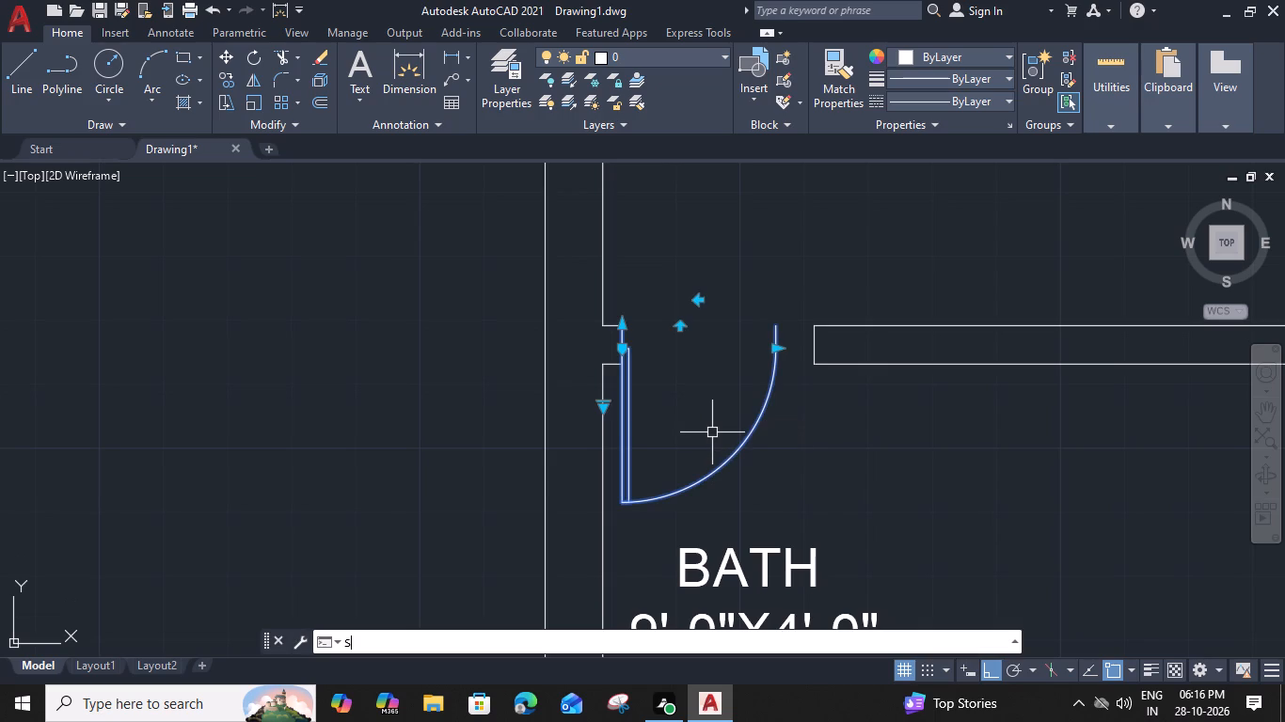
left_click(625, 333)
type("R")
key("space")
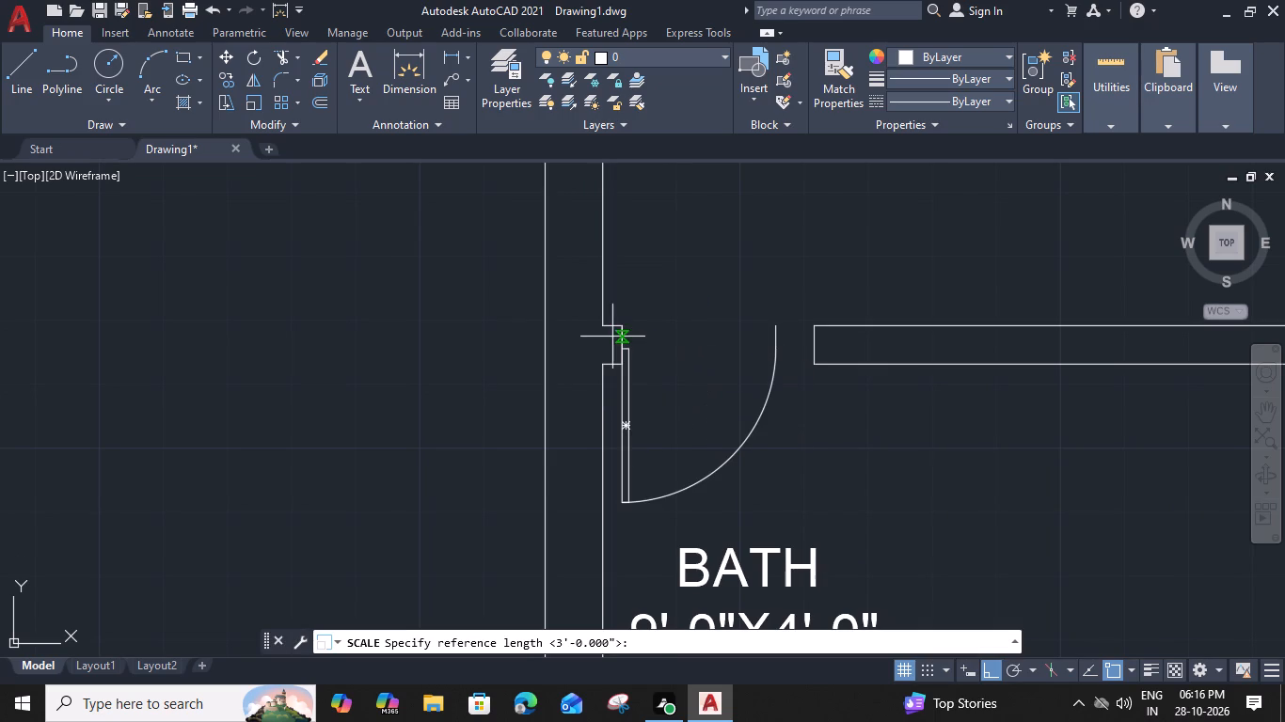
left_click(624, 337)
left_click(773, 338)
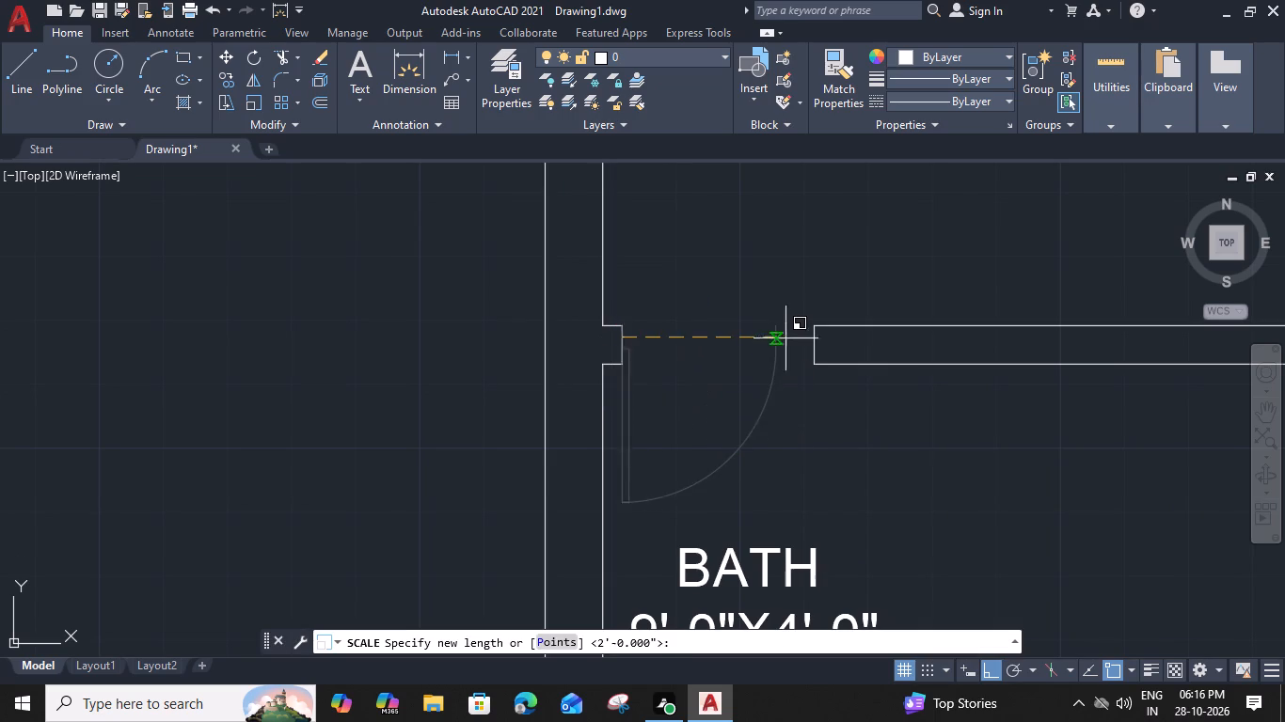
left_click(816, 341)
Move the scaled BATH door so its frame end aligns with the west jamb's upper corner again.
scroll(811, 338, "down", 2)
scroll(762, 349, "up", 2)
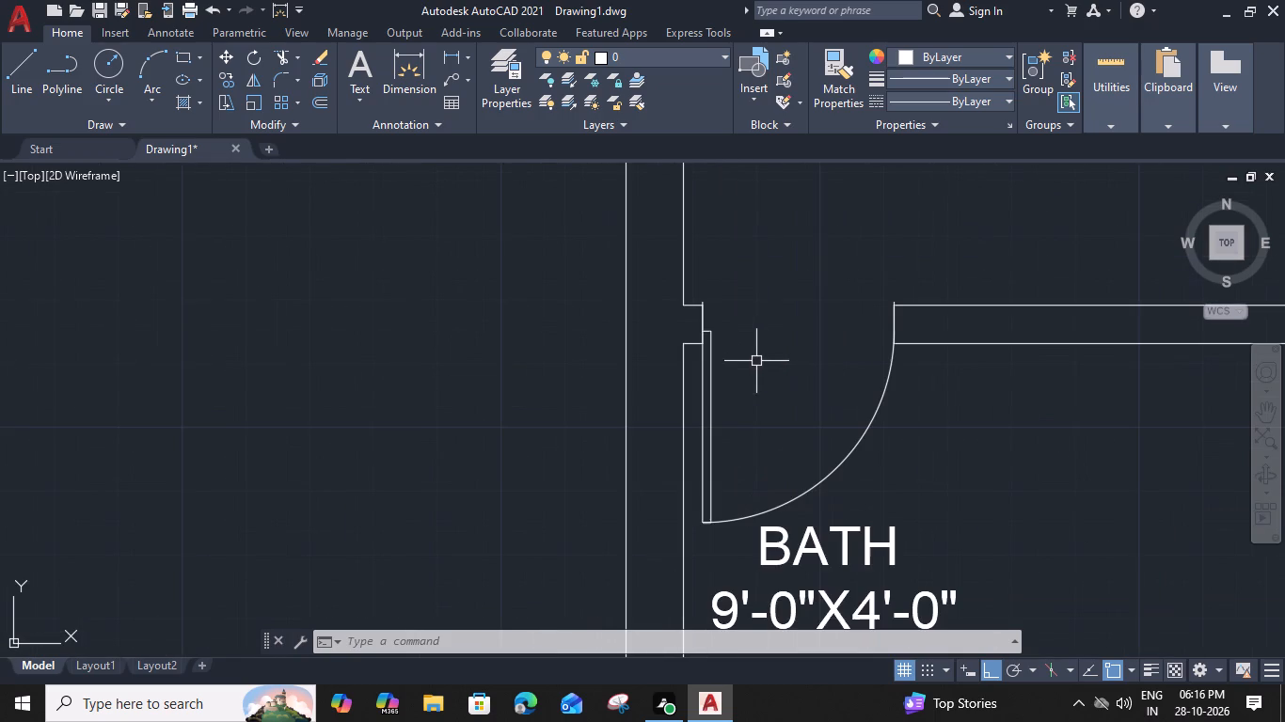
key("m")
key("space")
scroll(710, 268, "up", 1)
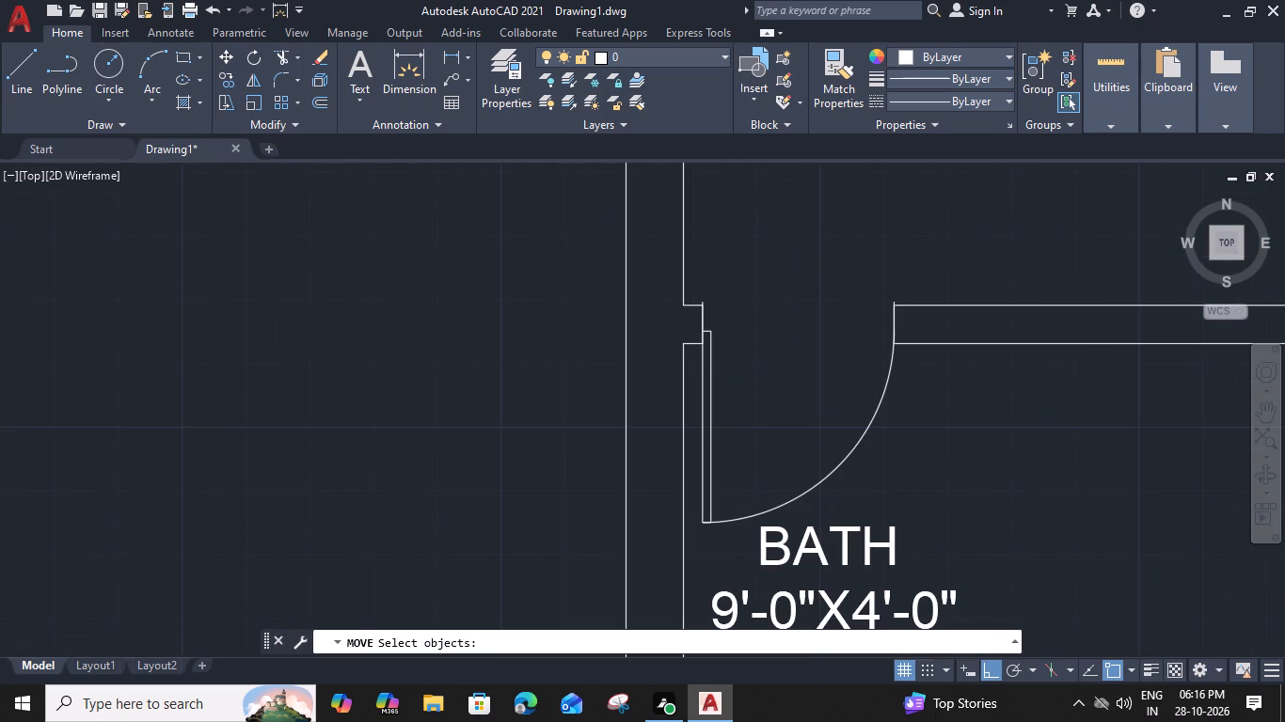
key("Escape")
left_click_drag(760, 438, 741, 446)
left_click(695, 472)
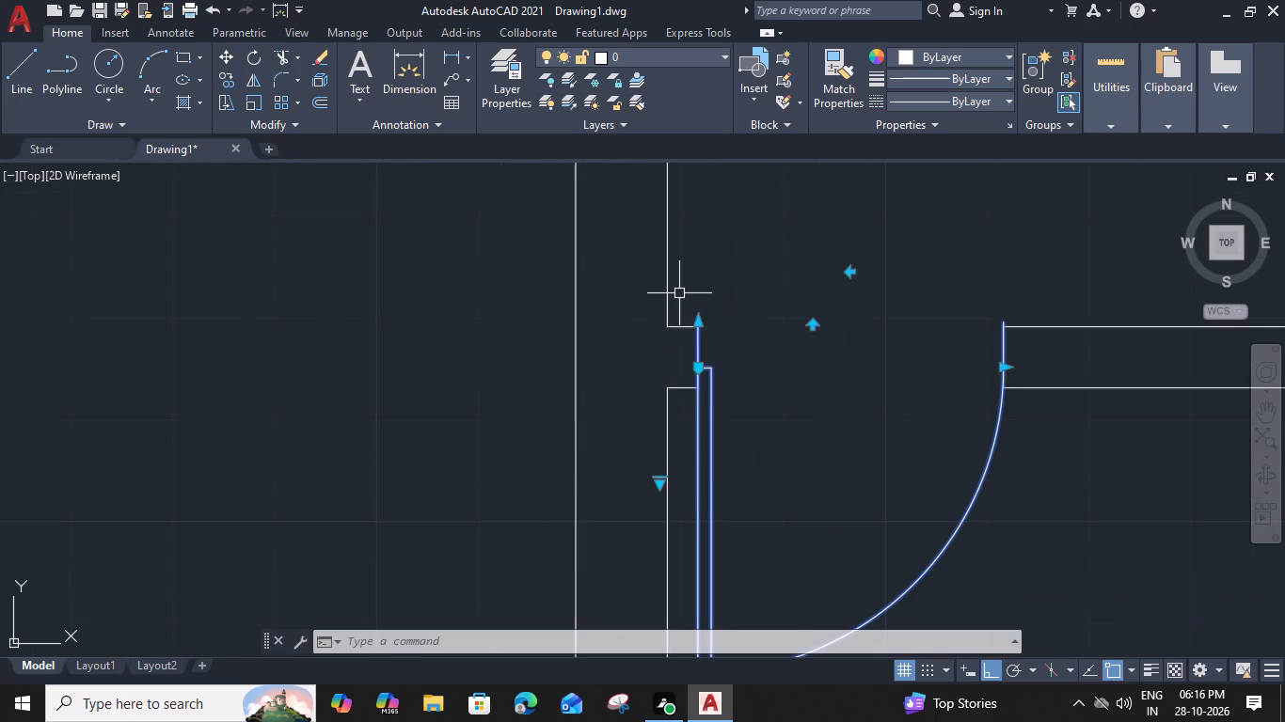
type("M")
key("space")
scroll(682, 293, "up", 1)
left_click(707, 338)
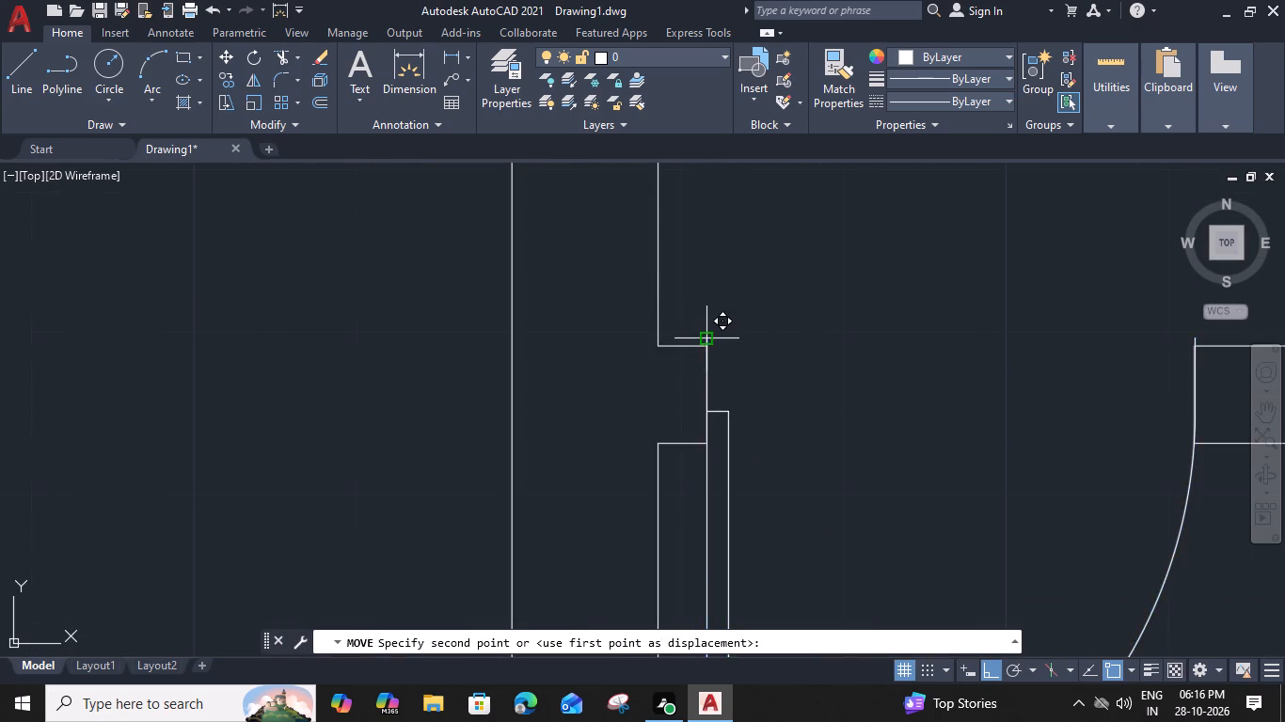
left_click(707, 352)
Copy the BATH door to the lower jamb corner of the opening between DRESS 4'-0"X7'-0" and BATH 5'-0"X7'-0".
scroll(707, 352, "down", 3)
left_click_drag(941, 447, 912, 463)
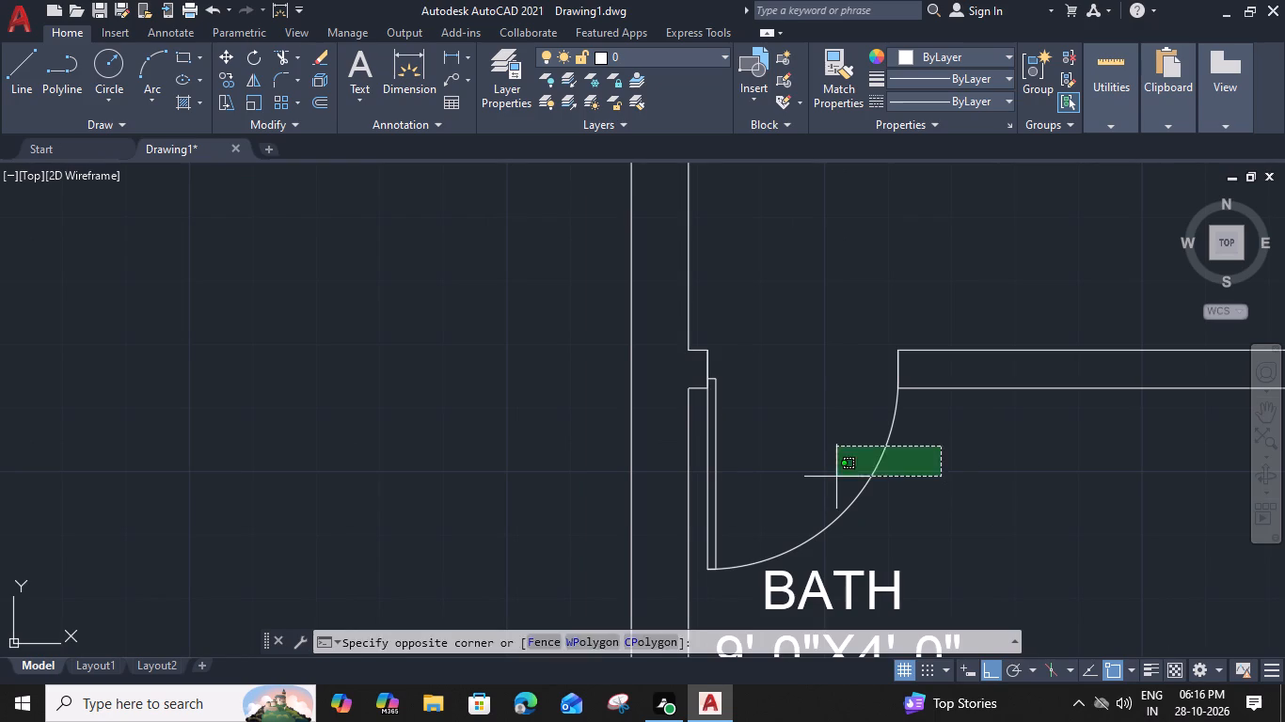
left_click(834, 478)
type("CO")
key("space")
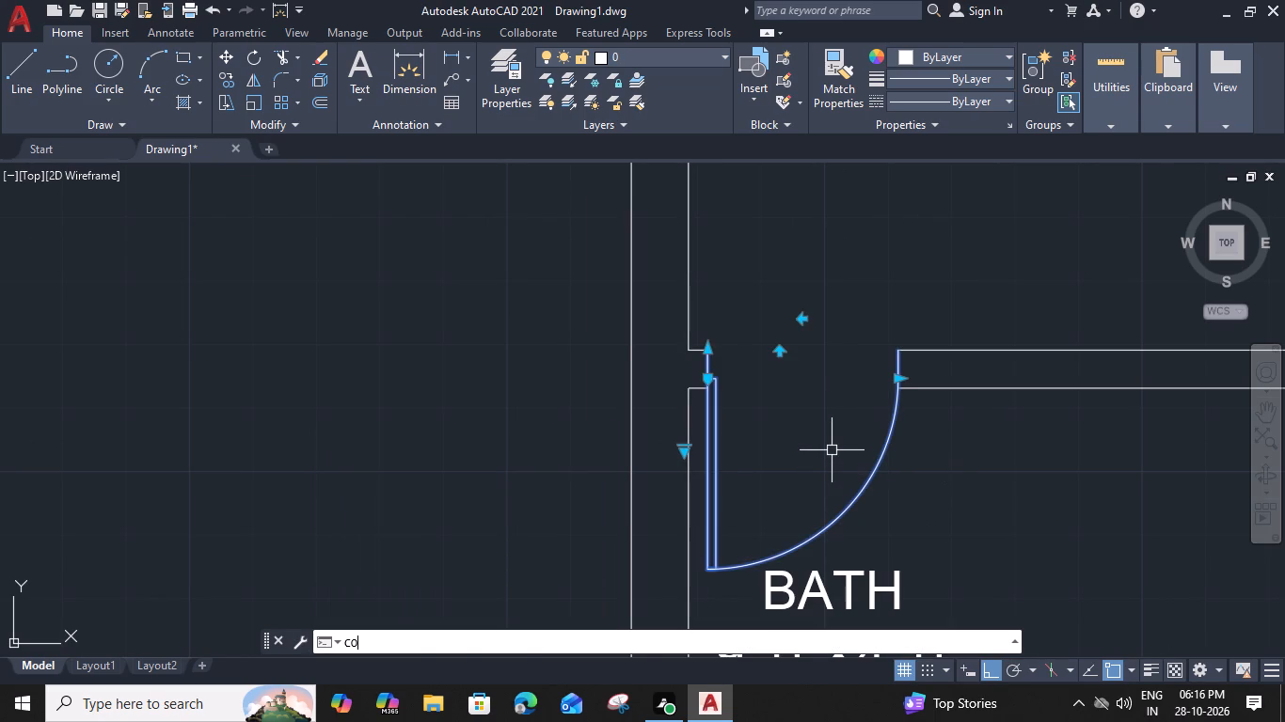
left_click(709, 354)
scroll(709, 353, "down", 2)
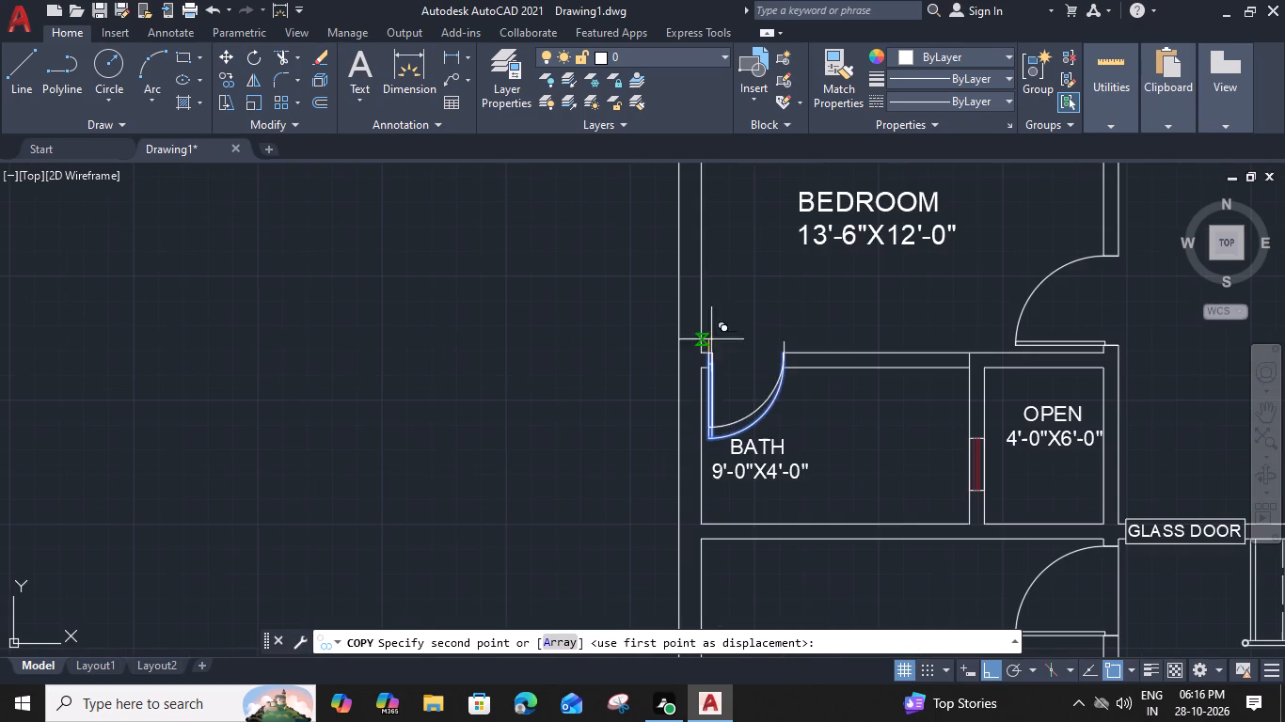
middle_click_drag(721, 281, 681, 655)
middle_click_drag(718, 325, 658, 604)
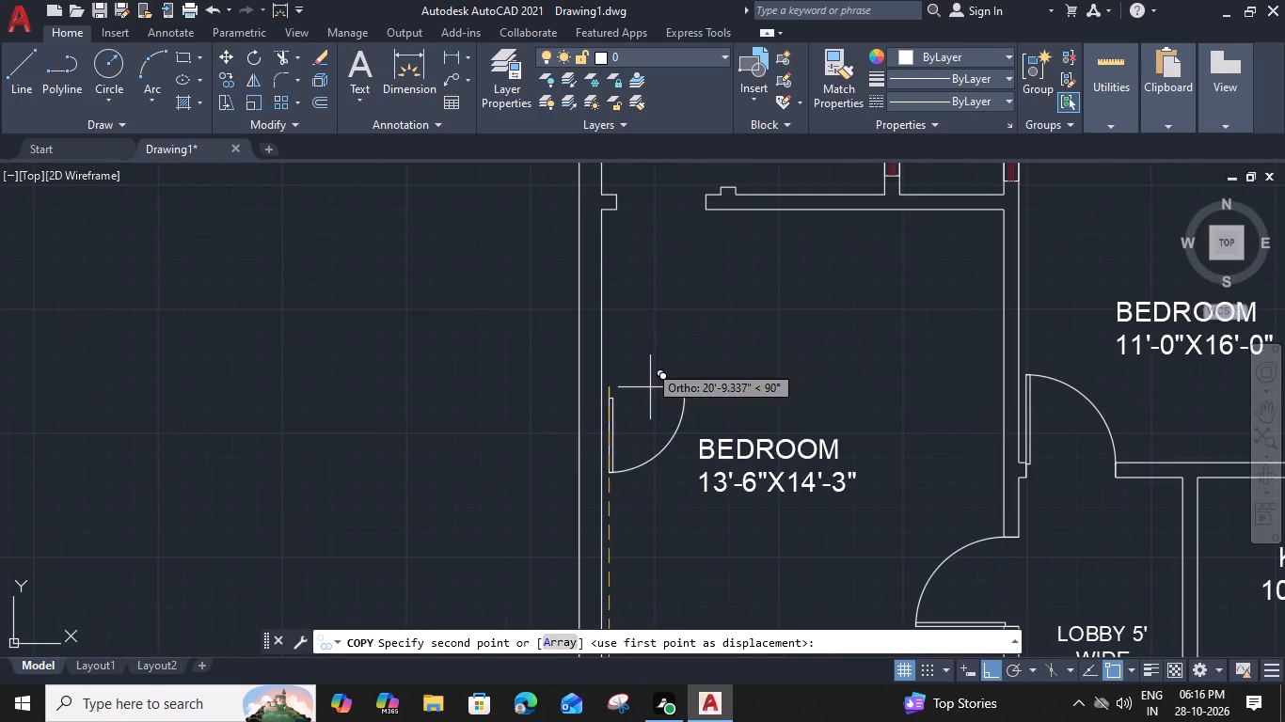
middle_click_drag(621, 455, 603, 557)
middle_click_drag(655, 226, 627, 314)
scroll(678, 351, "up", 2)
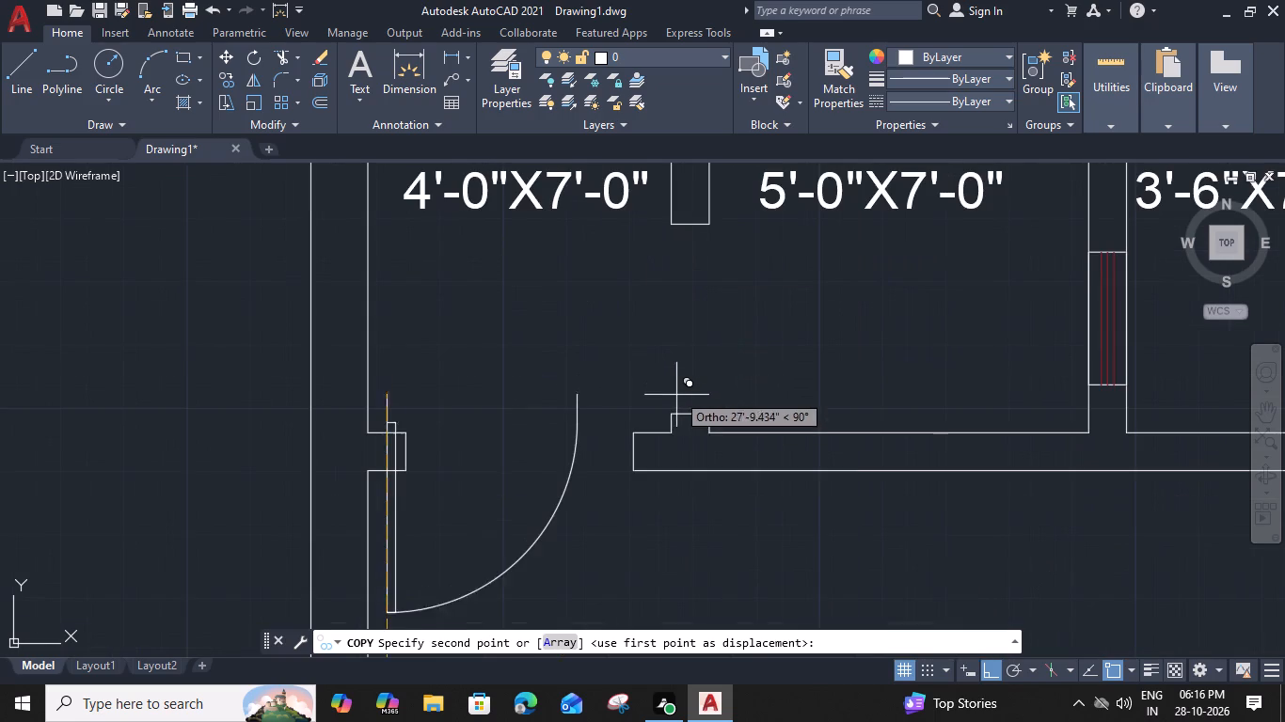
left_click(671, 415)
key("Escape")
Rotate the copied door 90° about the lower jamb corner so it fits the DRESS 4'-0"X7'-0" to BATH opening.
left_click_drag(689, 522, 679, 526)
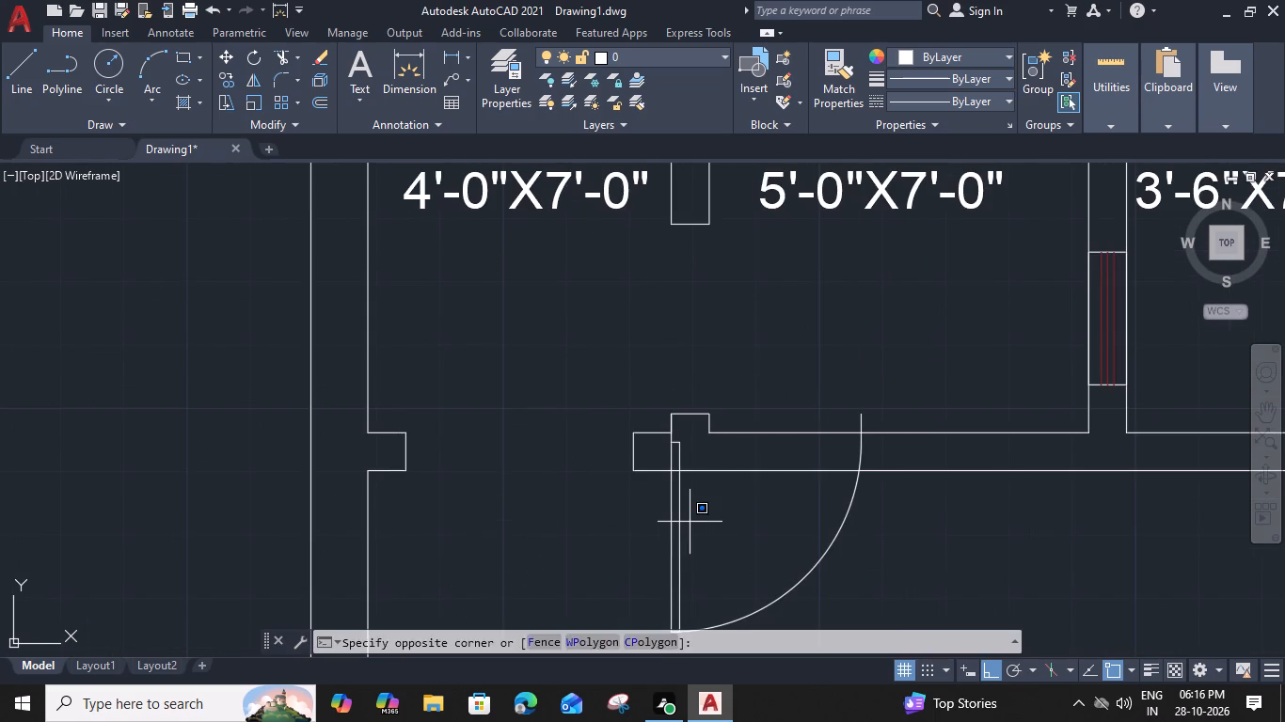
left_click(646, 541)
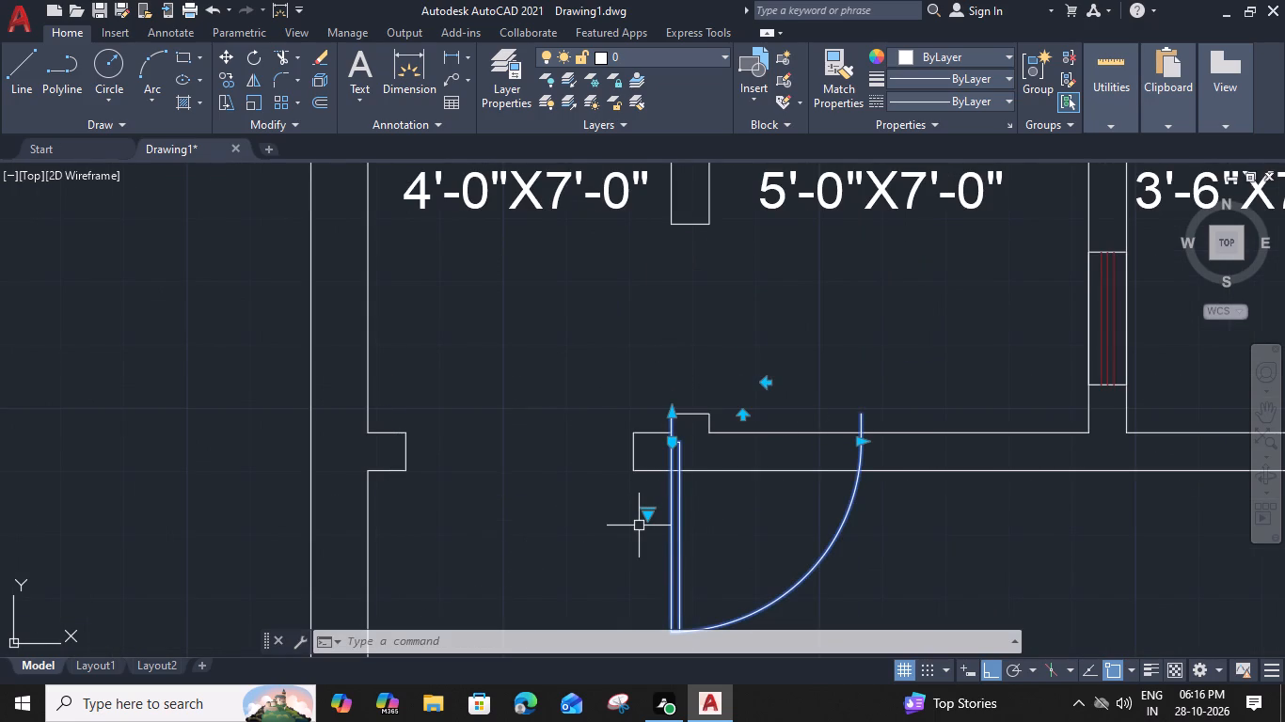
type("RO")
key("space")
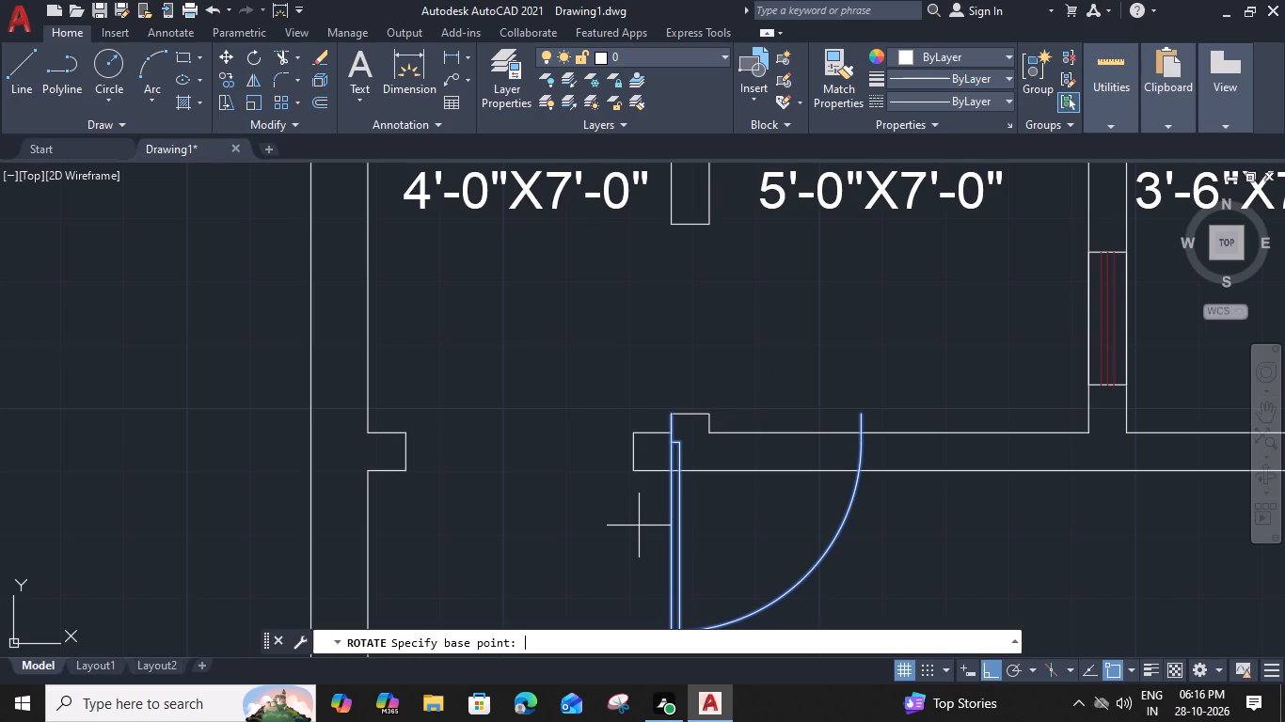
left_click(668, 416)
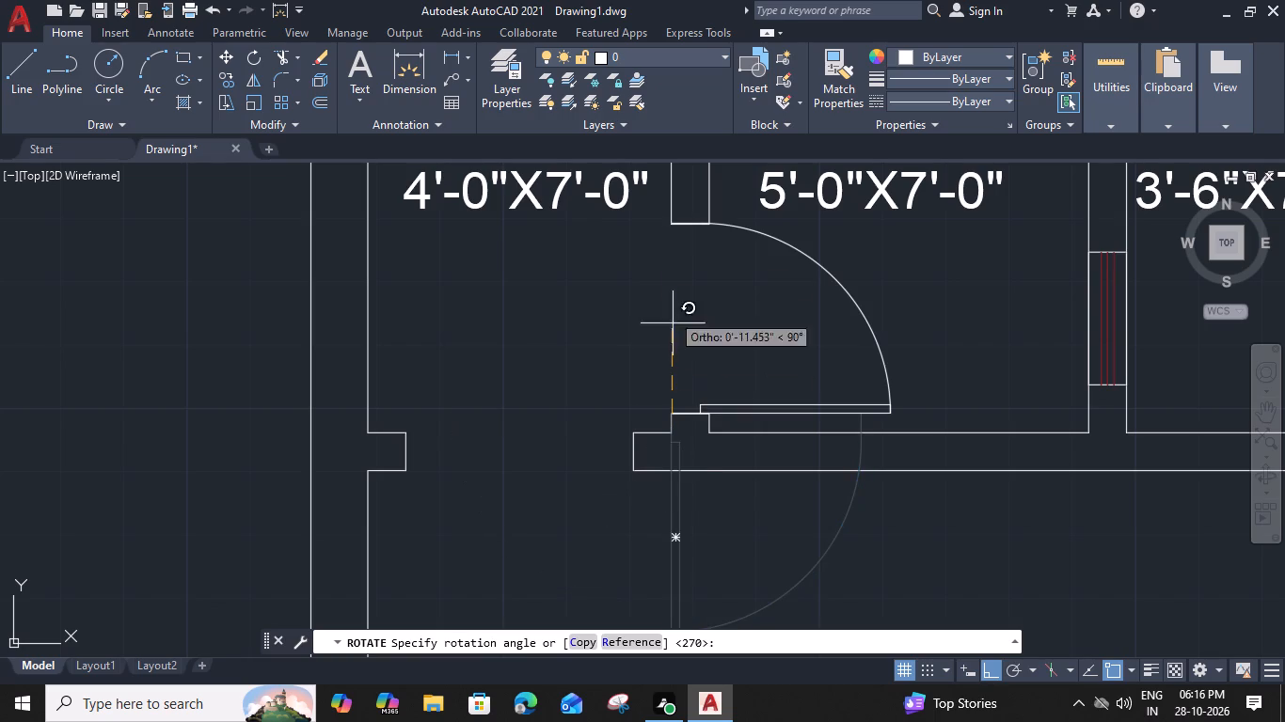
left_click(671, 226)
Copy that door to the west jamb's upper corner in the opening between DRESS 5'-0"X6'-0" and BATH 5'-0"X9'-6".
scroll(672, 227, "down", 2)
left_click_drag(784, 259, 768, 262)
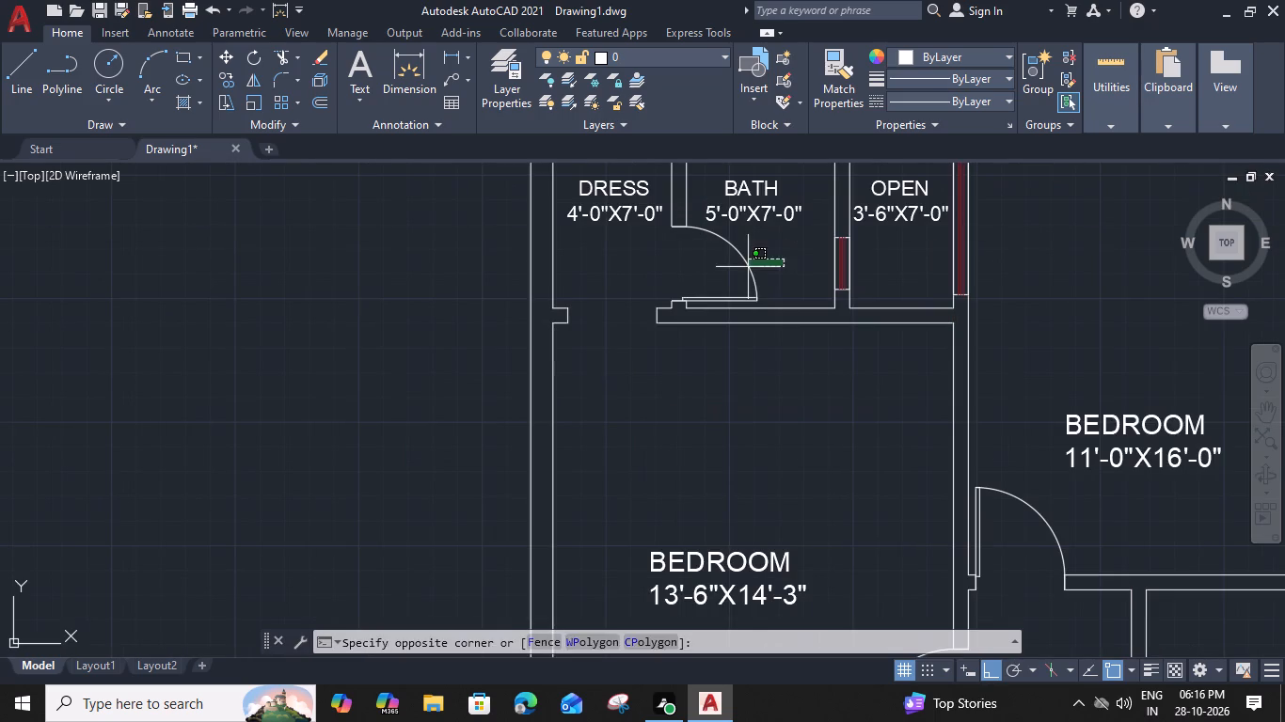
left_click(698, 282)
type("CO")
key("space")
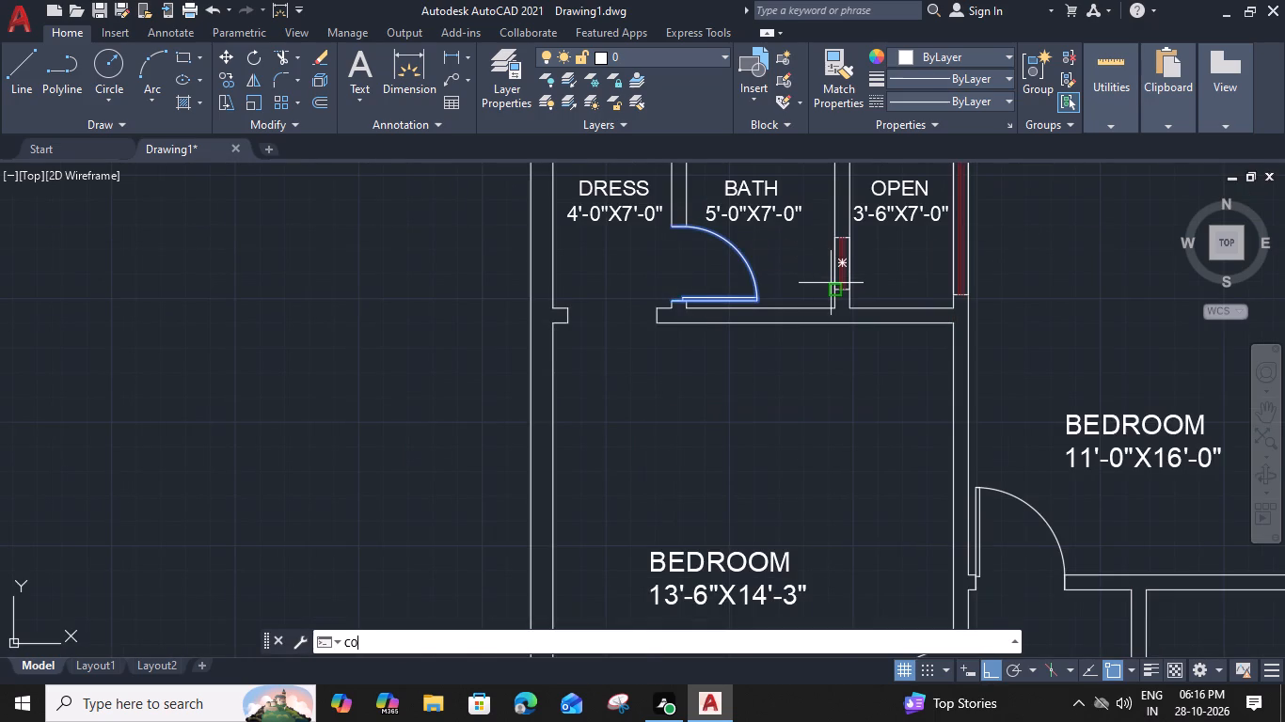
scroll(674, 290, "up", 2)
left_click(671, 318)
scroll(671, 318, "down", 3)
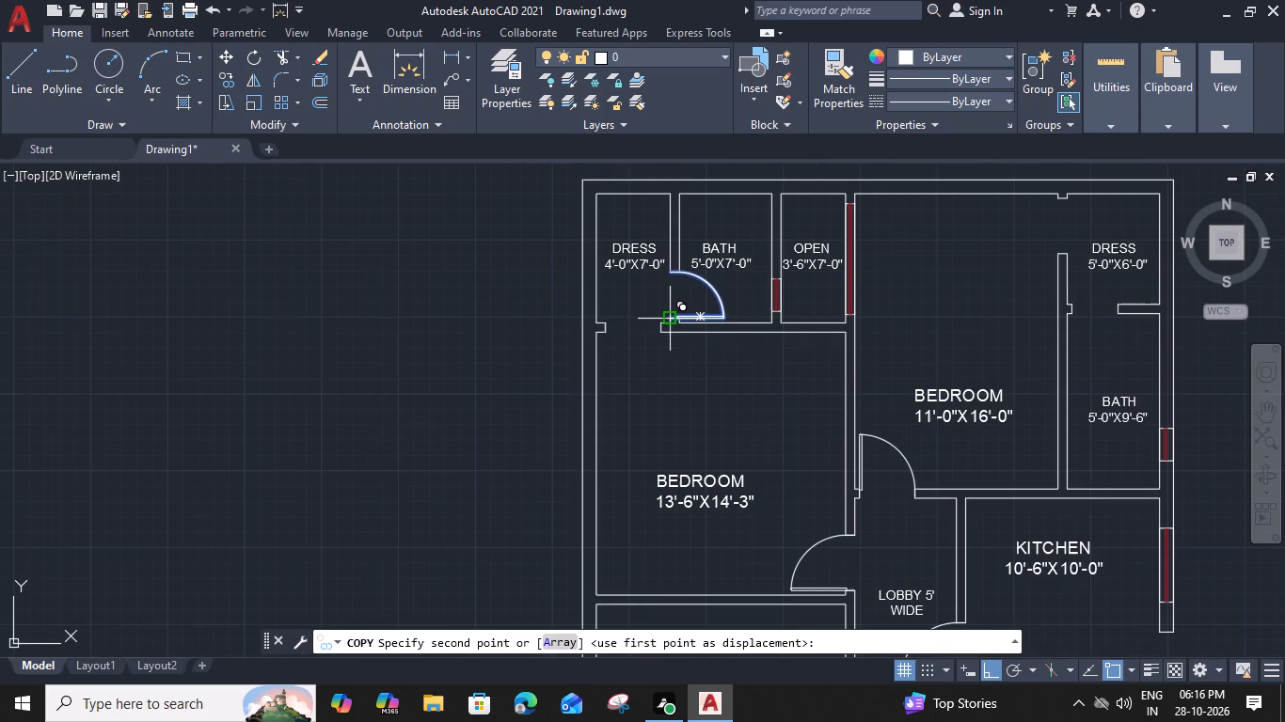
middle_click_drag(911, 324, 624, 327)
scroll(821, 304, "up", 3)
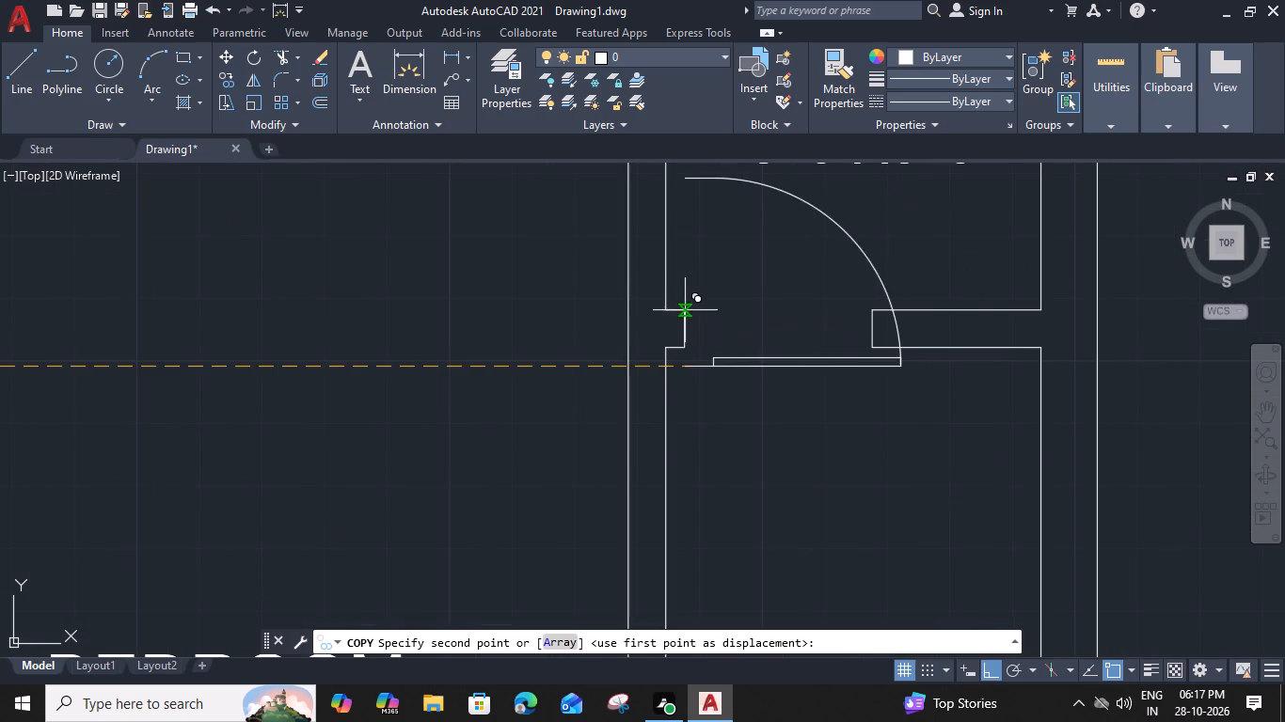
left_click(688, 314)
key("Escape")
Rotate the copied door to 270° about the west jamb's upper corner so it swings into BATH 5'-0"X9'-6".
left_click(741, 293)
left_click(702, 354)
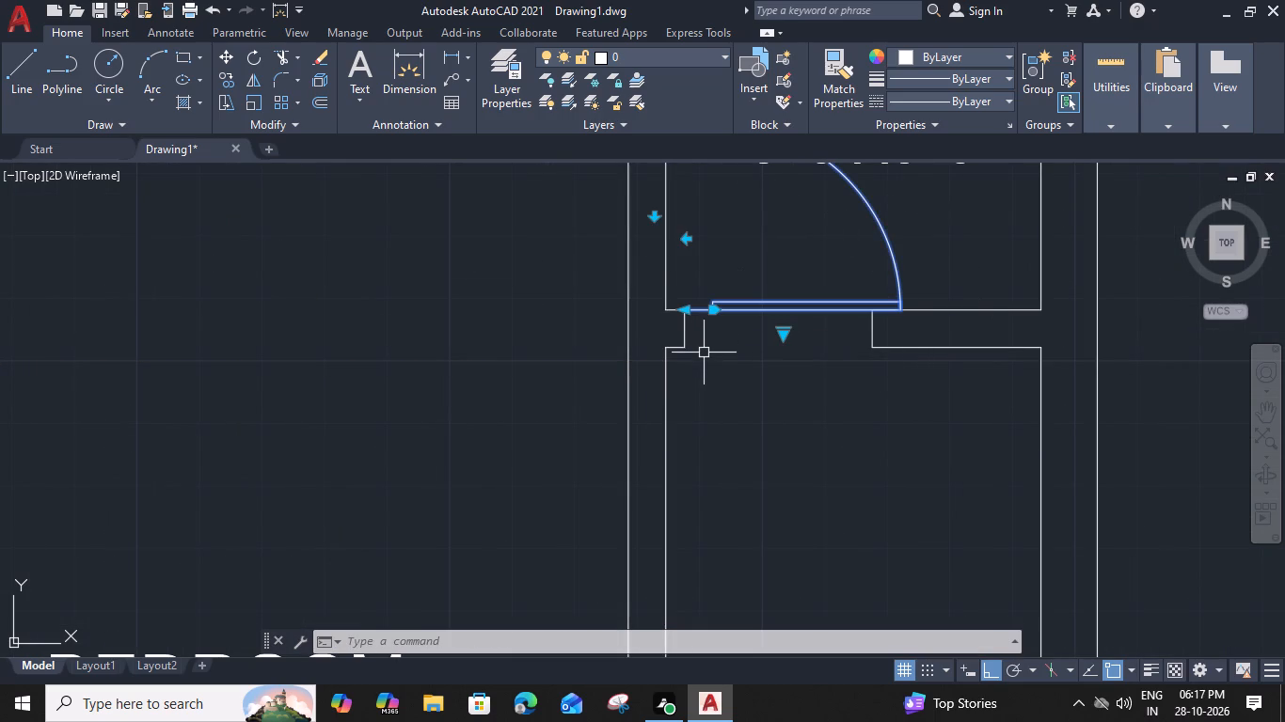
type("RO")
key("space")
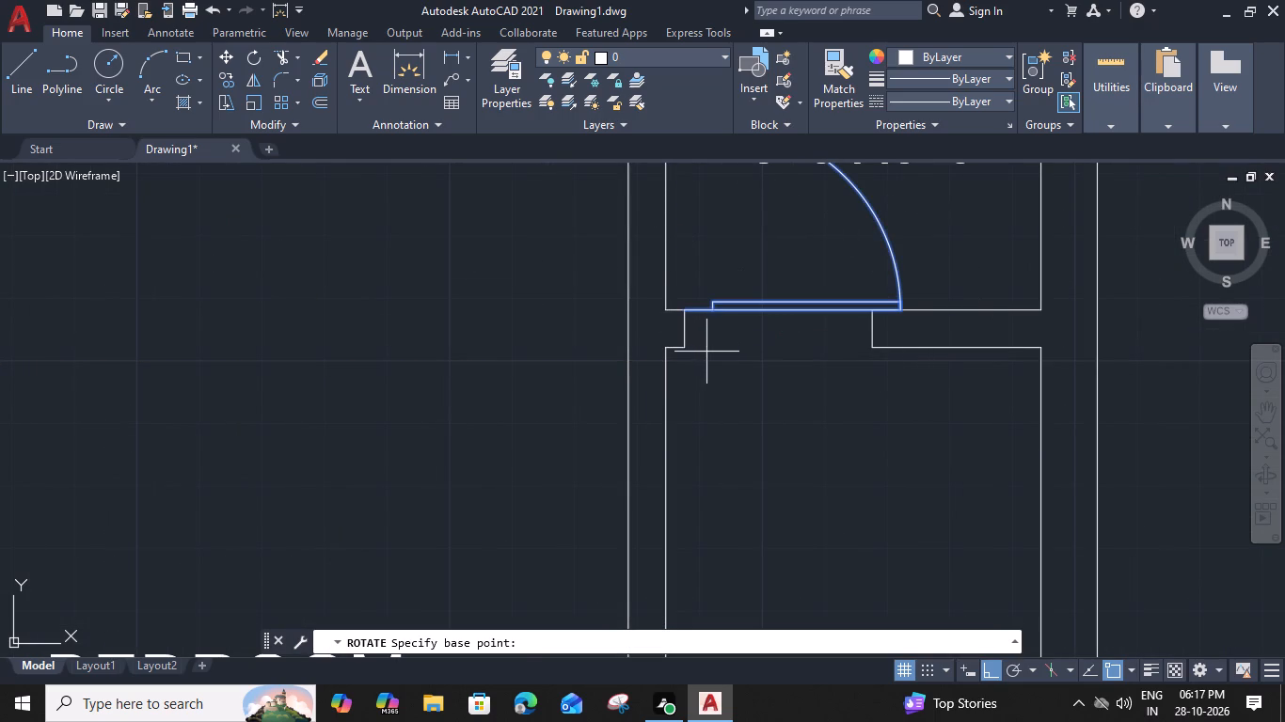
left_click(683, 311)
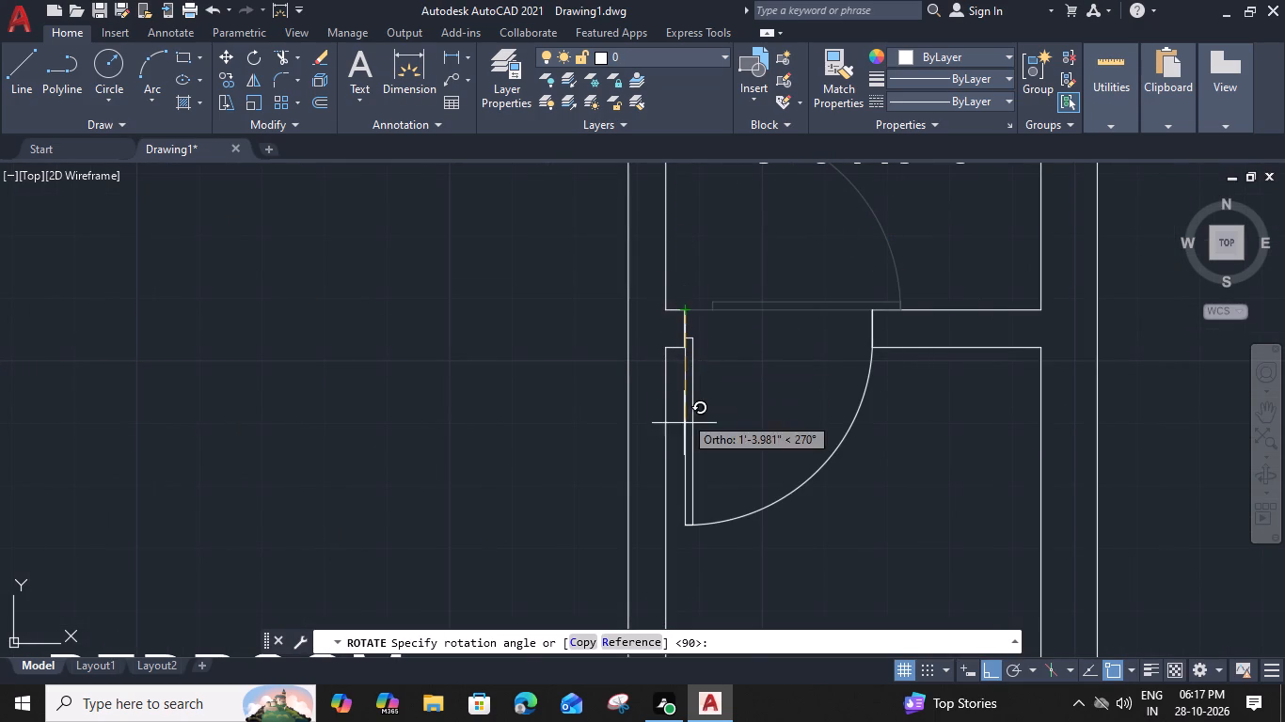
left_click(686, 526)
Flip the door between the lobby and the KITCHEN so that it swings into the kitchen.
scroll(689, 515, "down", 4)
middle_click_drag(795, 537, 831, 496)
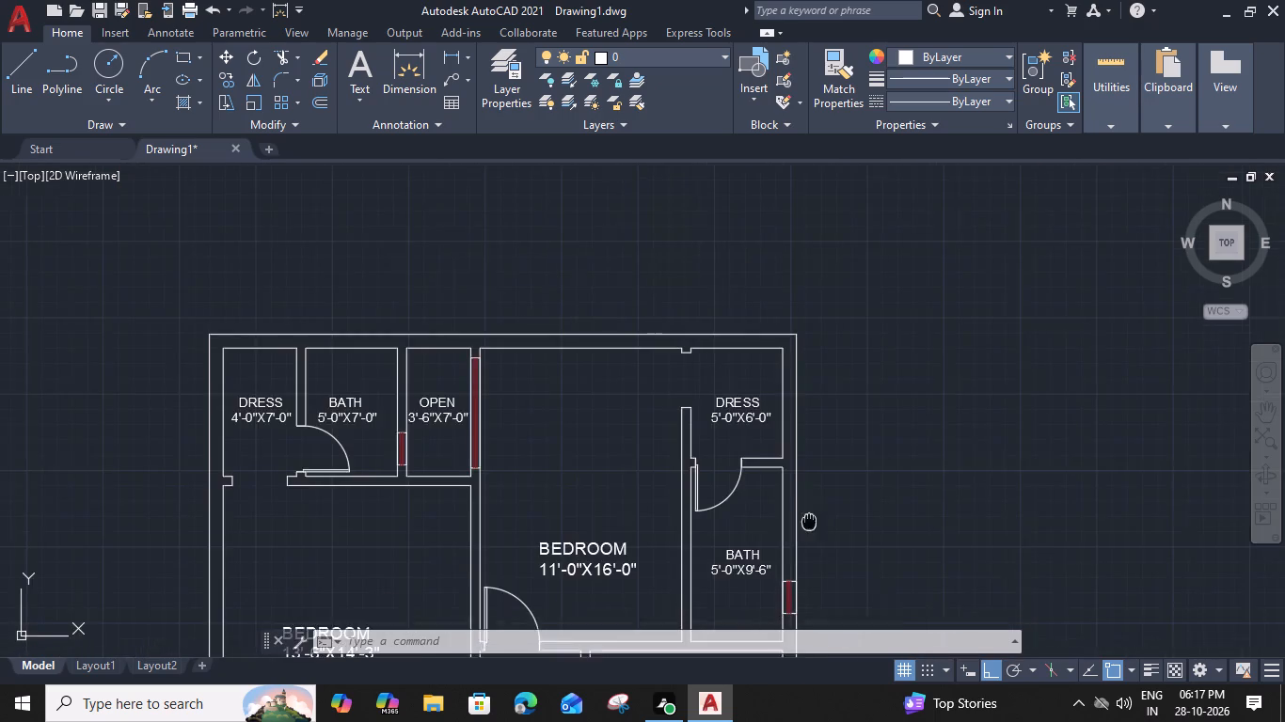
middle_click_drag(831, 496, 931, 421)
middle_click_drag(708, 479, 853, 330)
middle_click_drag(771, 463, 754, 353)
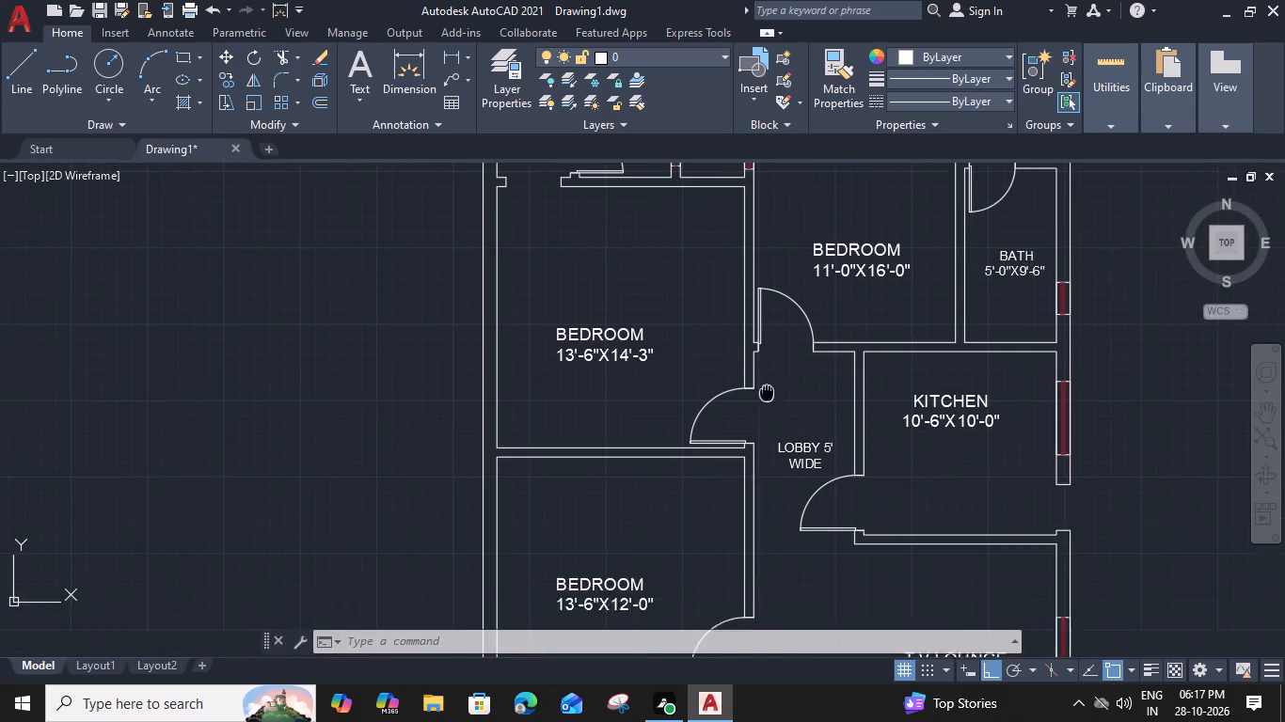
middle_click_drag(754, 353, 740, 331)
left_click(784, 400)
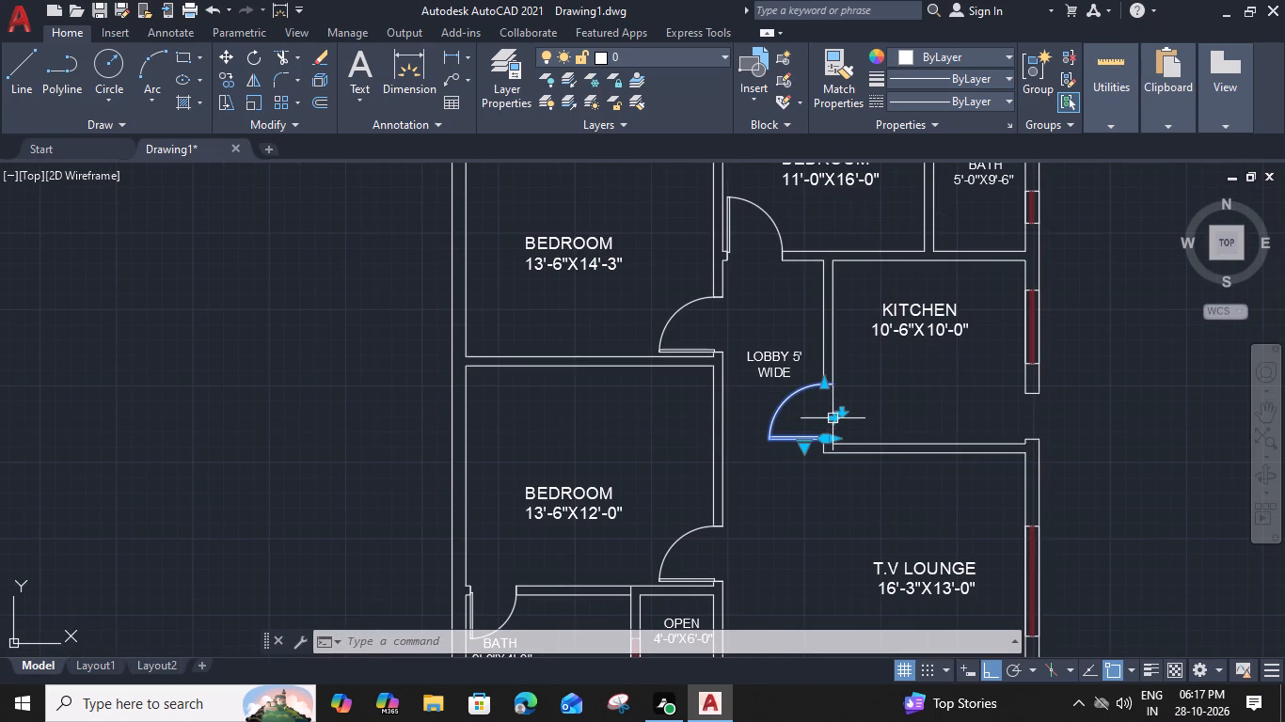
left_click(832, 420)
Copy the BATH 5'-0"X7'-0" door to the inner corner of the lower jamb in the kitchen's east wall opening.
middle_click_drag(944, 416, 855, 361)
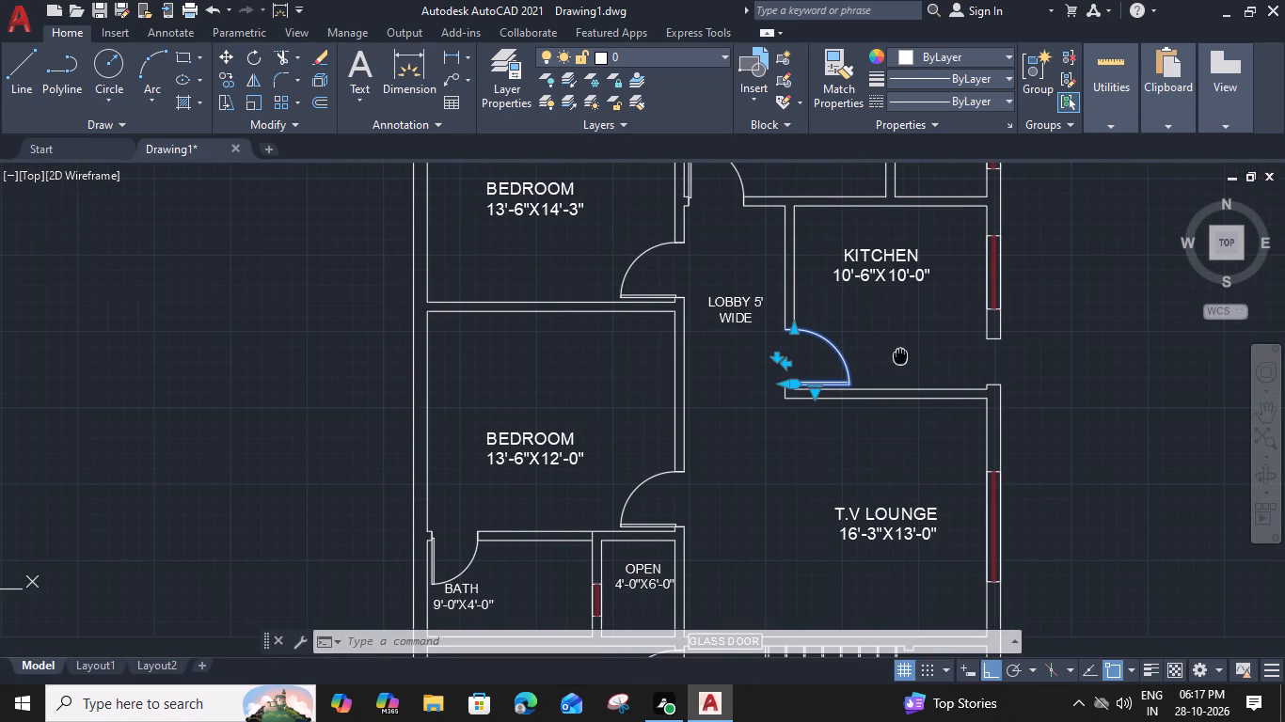
middle_click_drag(763, 377, 699, 627)
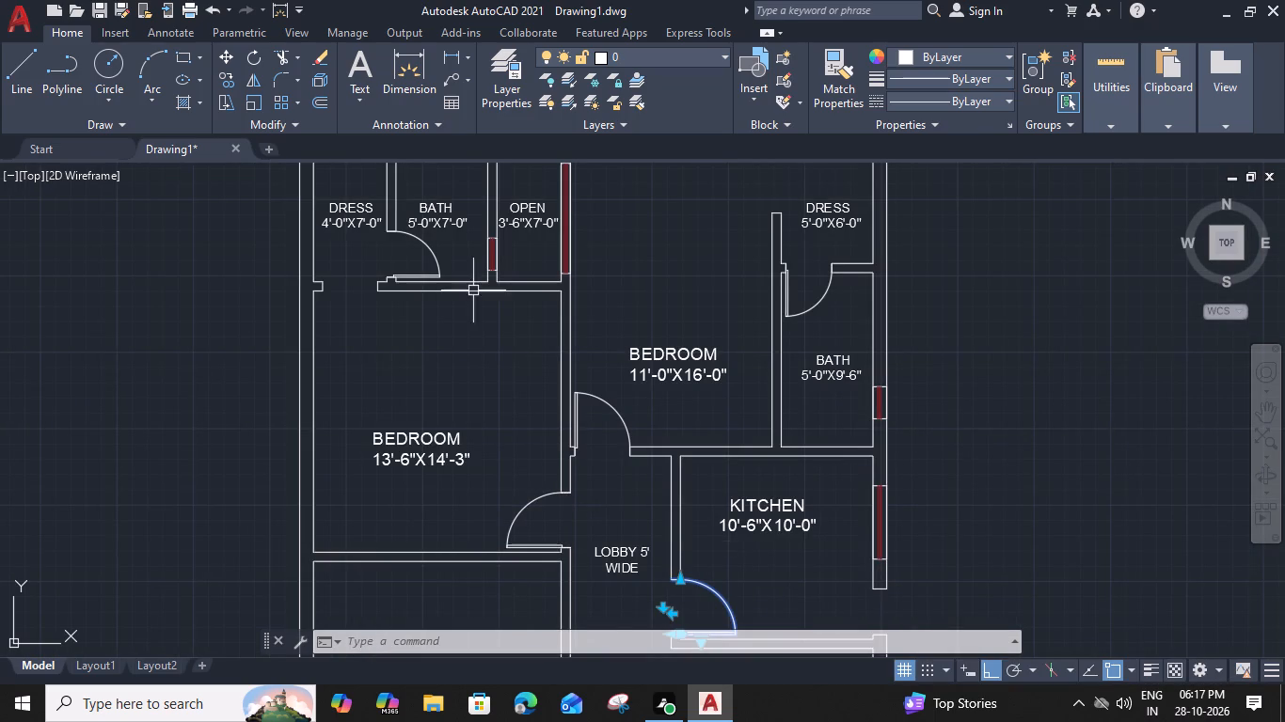
left_click(436, 257)
type("CO")
key("space")
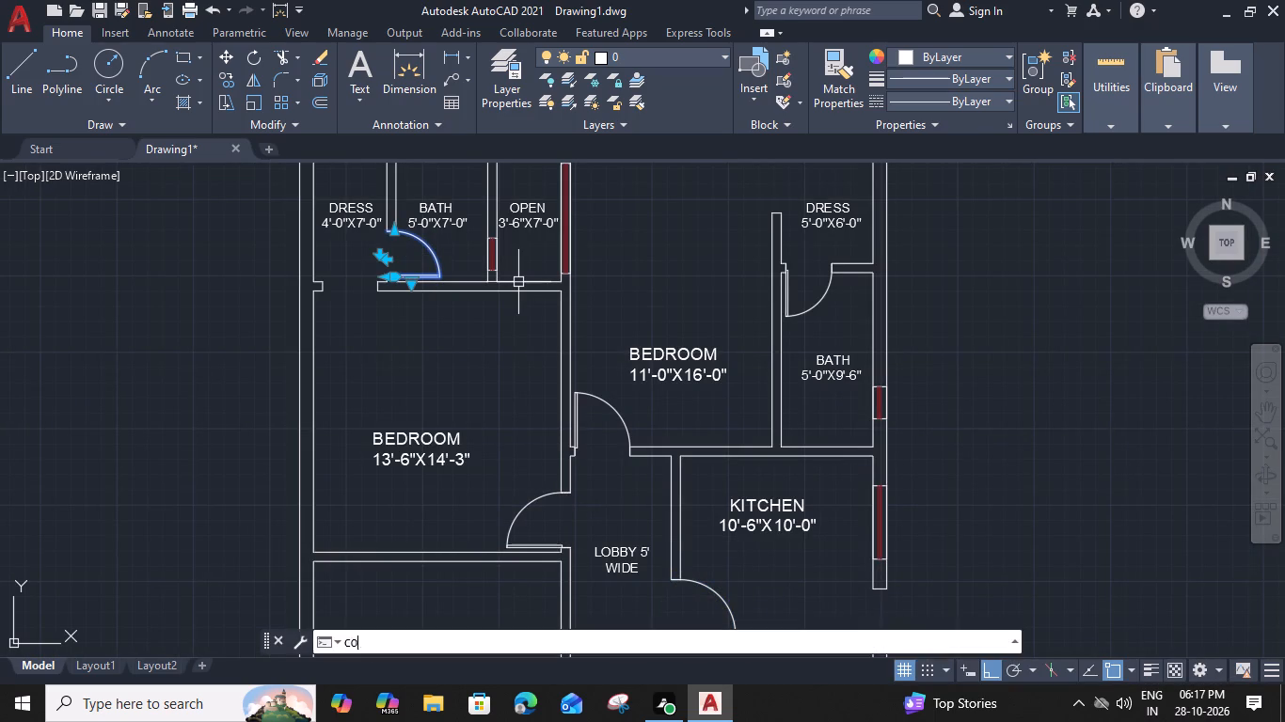
scroll(405, 292, "up", 2)
left_click(359, 259)
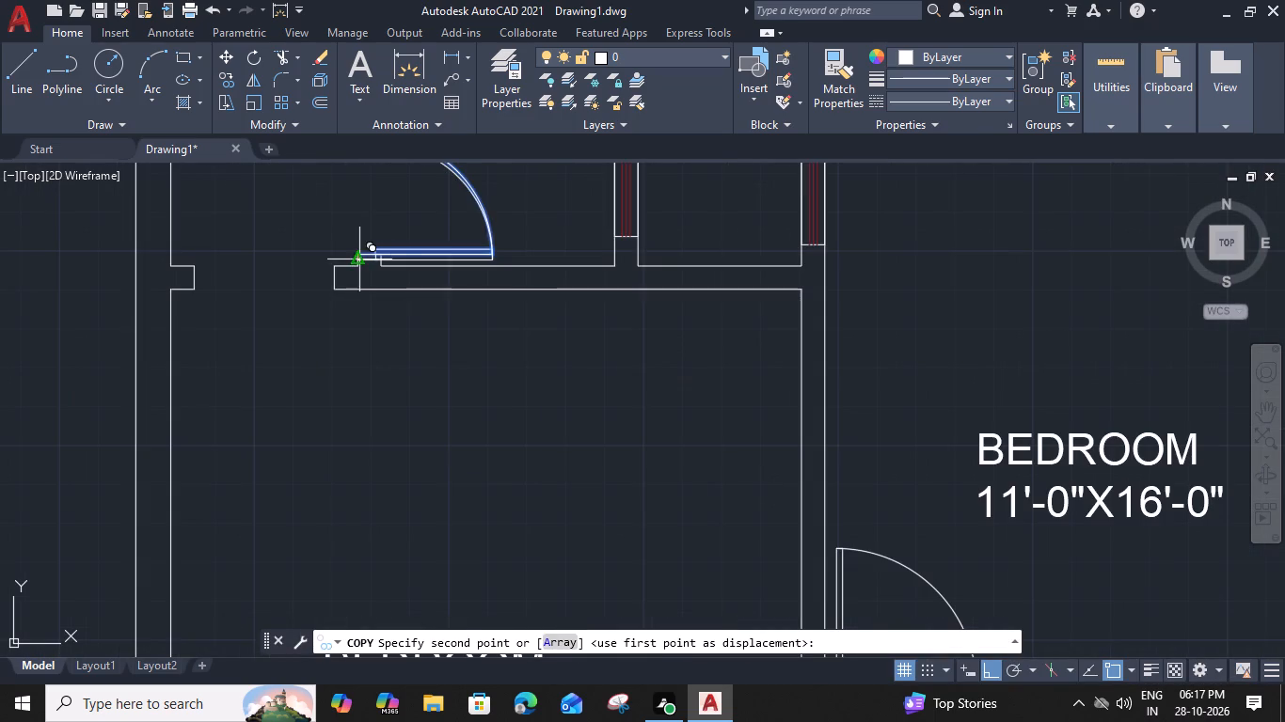
scroll(350, 285, "down", 3)
middle_click_drag(627, 460, 587, 307)
scroll(611, 328, "up", 3)
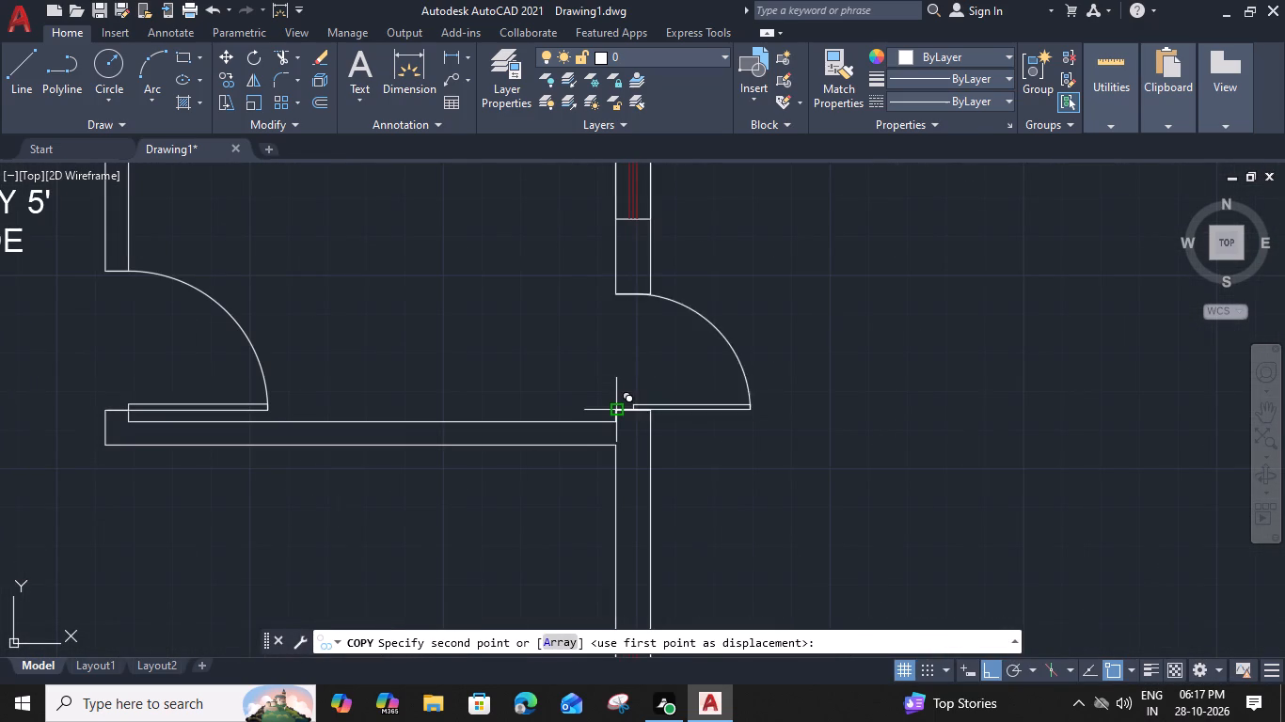
left_click(612, 412)
key("Escape")
Flip the copied east wall door so that it swings into the kitchen.
left_click_drag(786, 357, 746, 375)
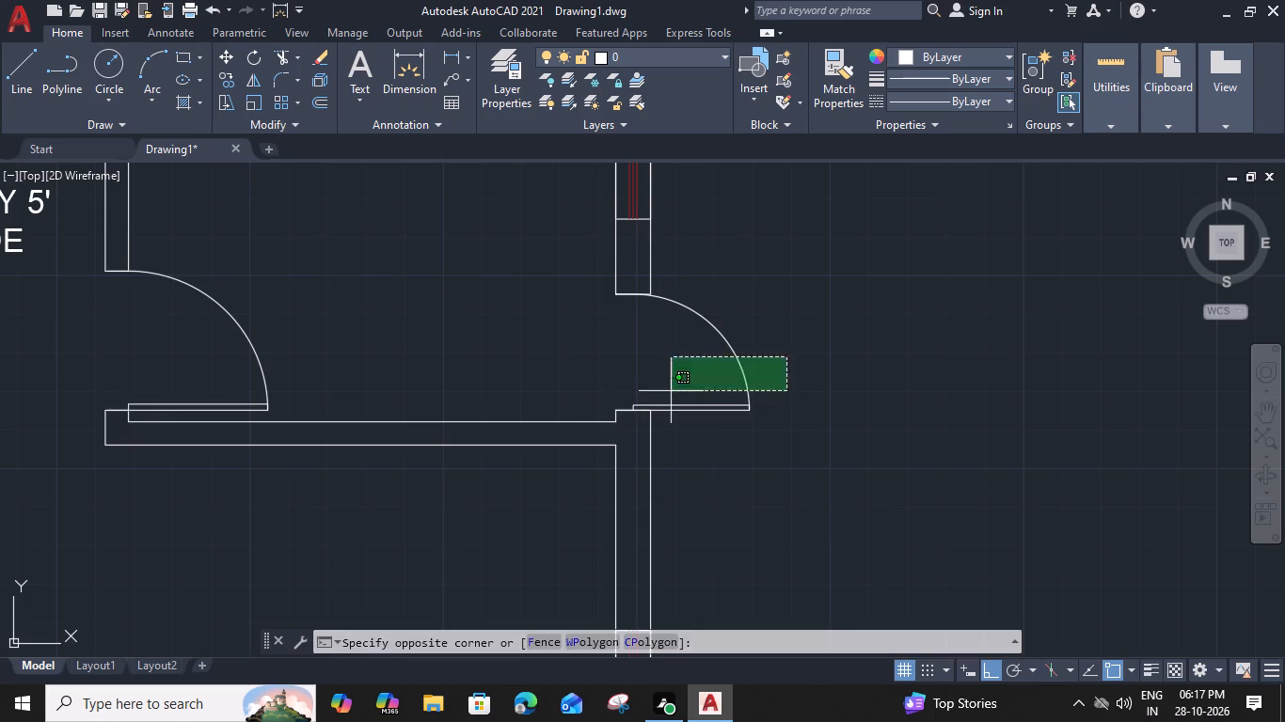
left_click(671, 391)
left_click(620, 369)
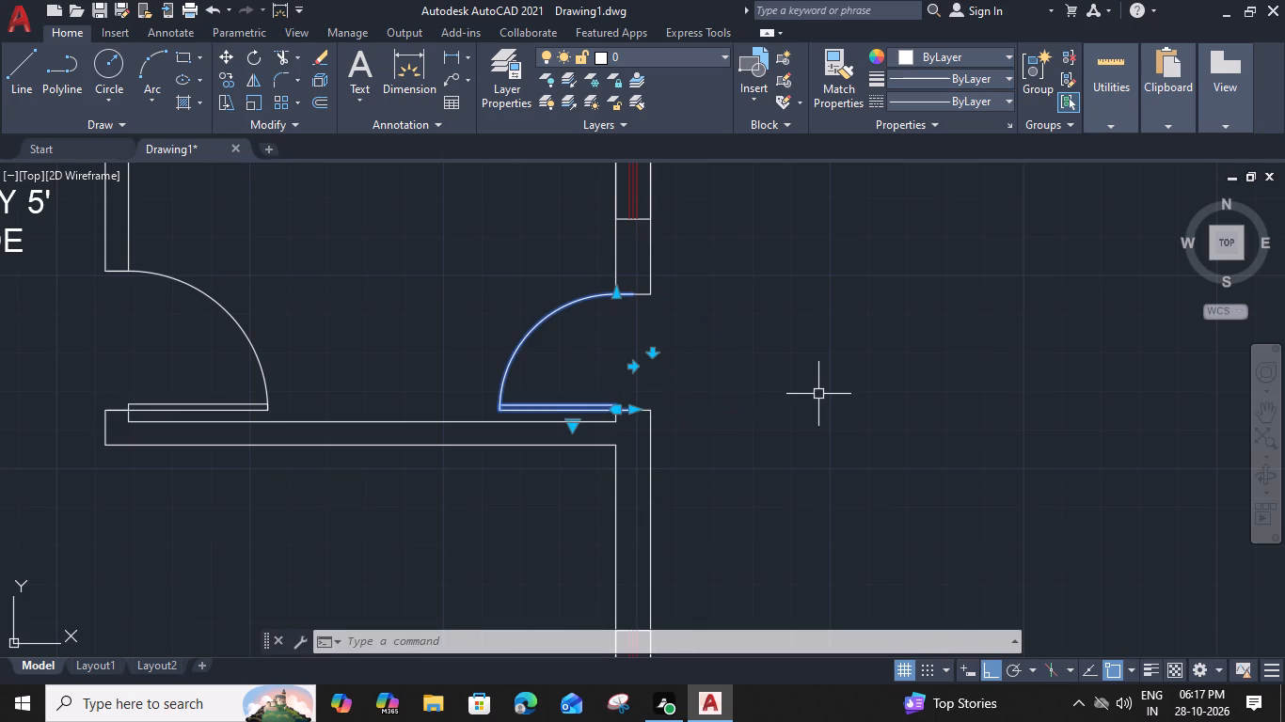
Move the kitchen's east door so its frame end meets the outer corner of the lower jamb.
key("m")
key("space")
scroll(643, 418, "up", 2)
left_click(621, 401)
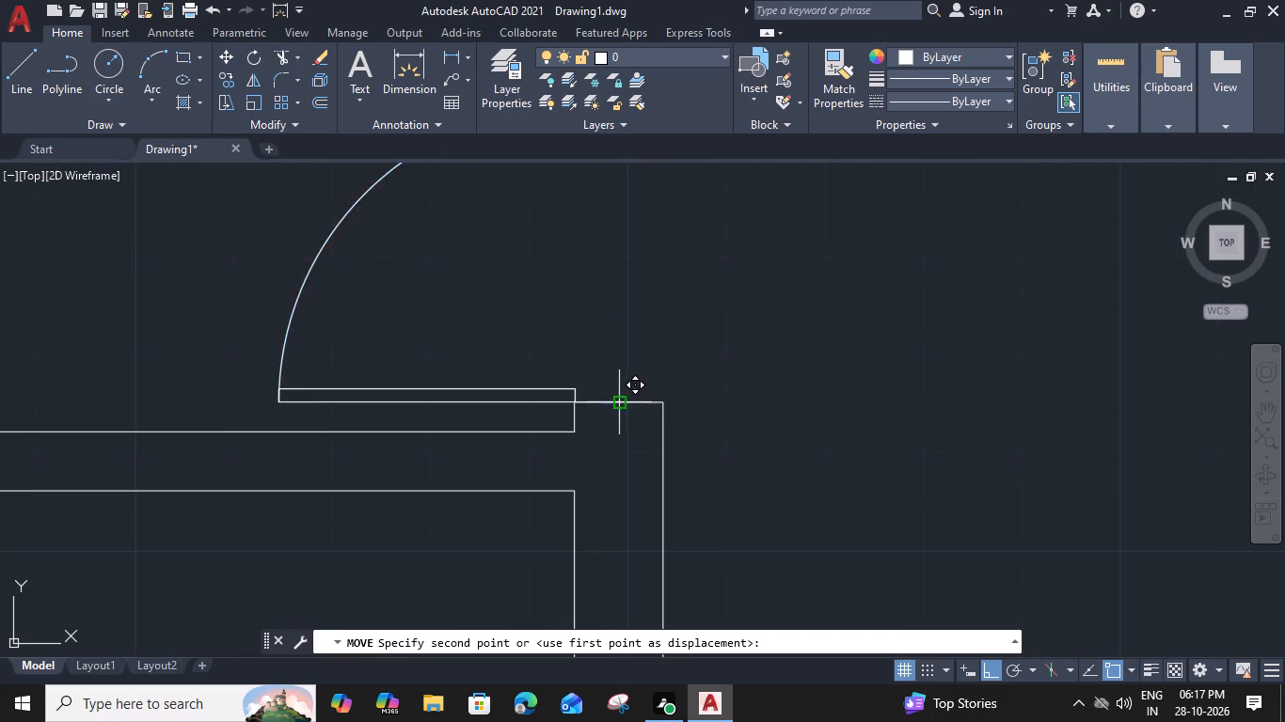
left_click(667, 407)
Copy the BATH 5'-0"X7'-0" door to the lower jamb's west corner in the opening of the small room east of the stairs.
scroll(667, 407, "down", 3)
scroll(760, 467, "down", 1)
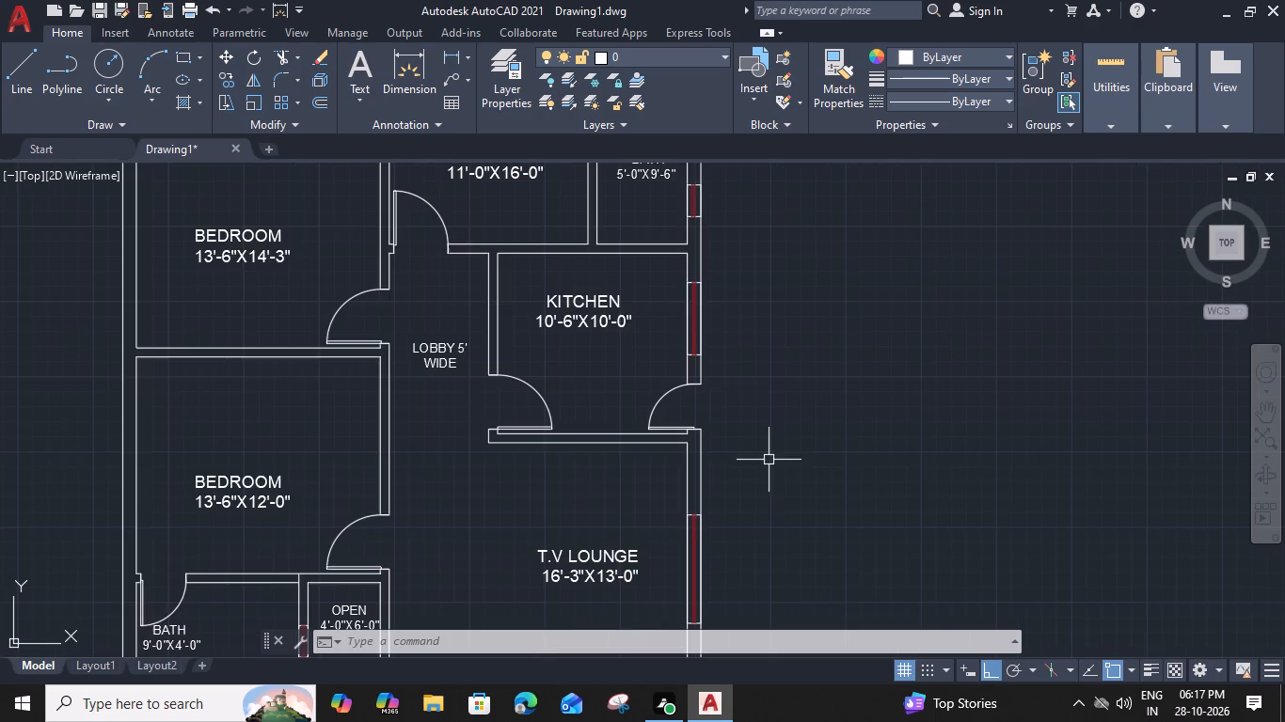
scroll(773, 417, "down", 2)
middle_click_drag(779, 415, 813, 328)
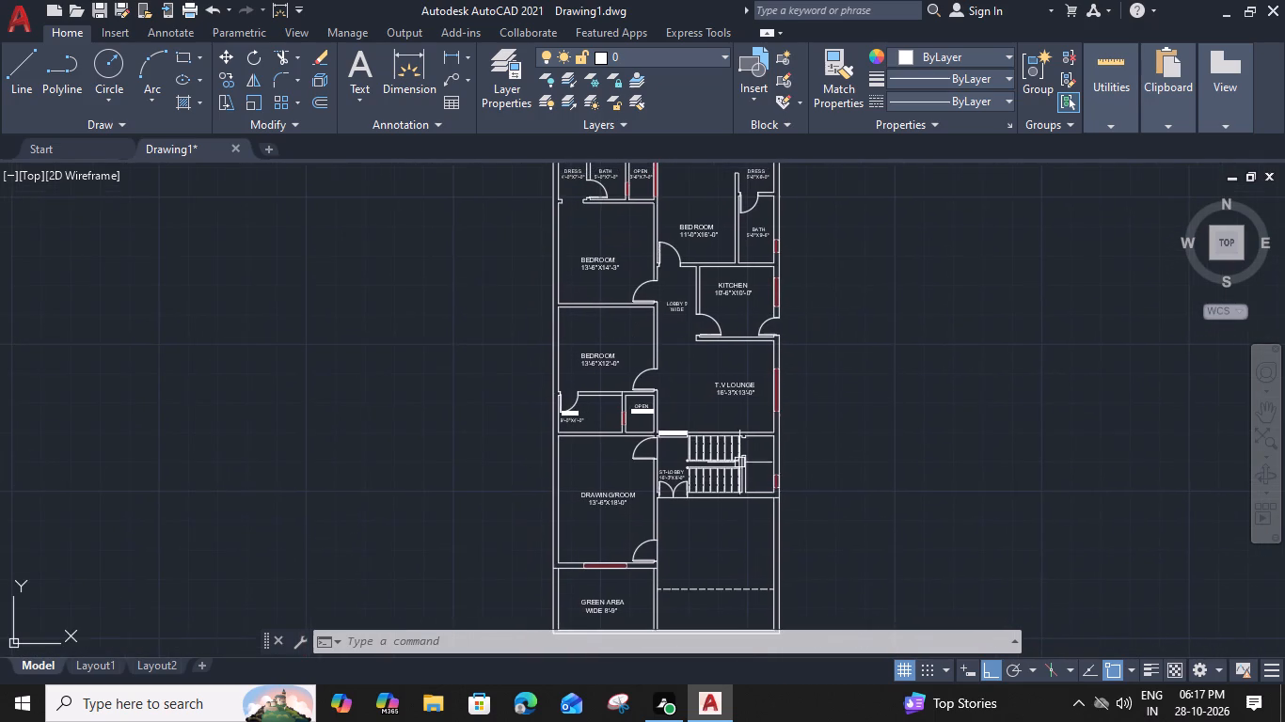
middle_click_drag(738, 482, 751, 420)
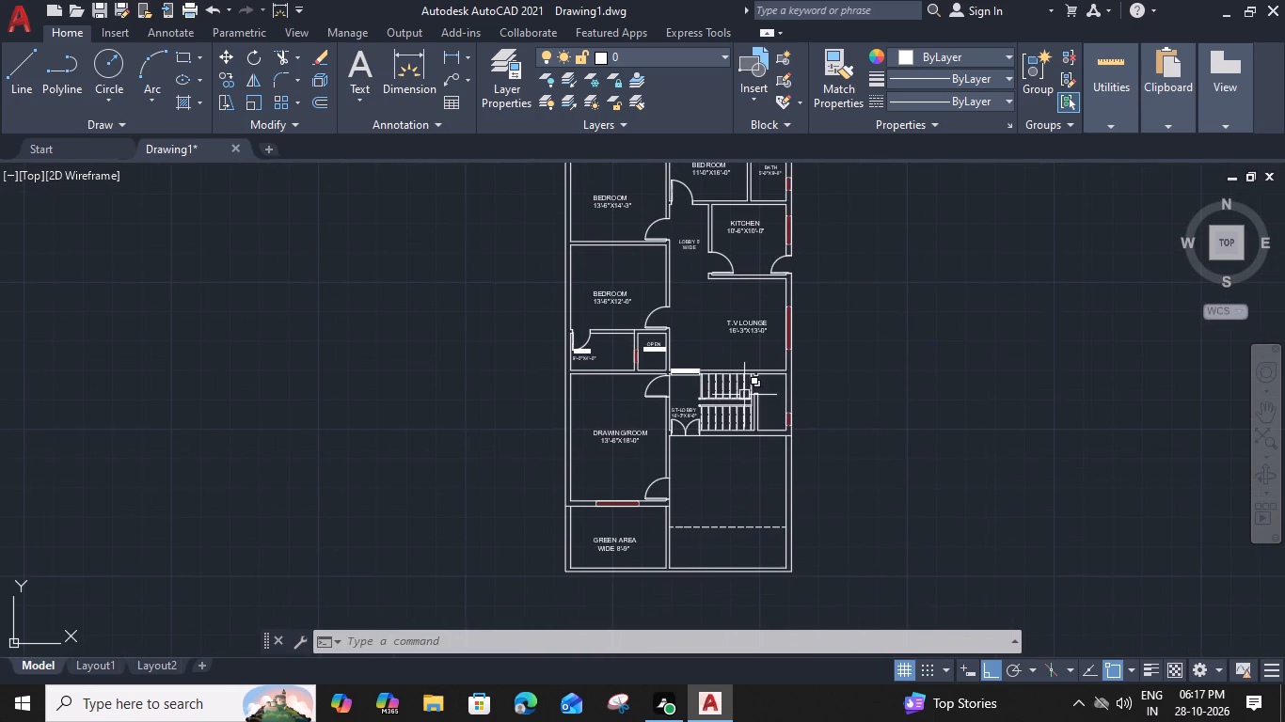
scroll(771, 393, "up", 3)
scroll(760, 408, "down", 1)
middle_click_drag(346, 215, 436, 267)
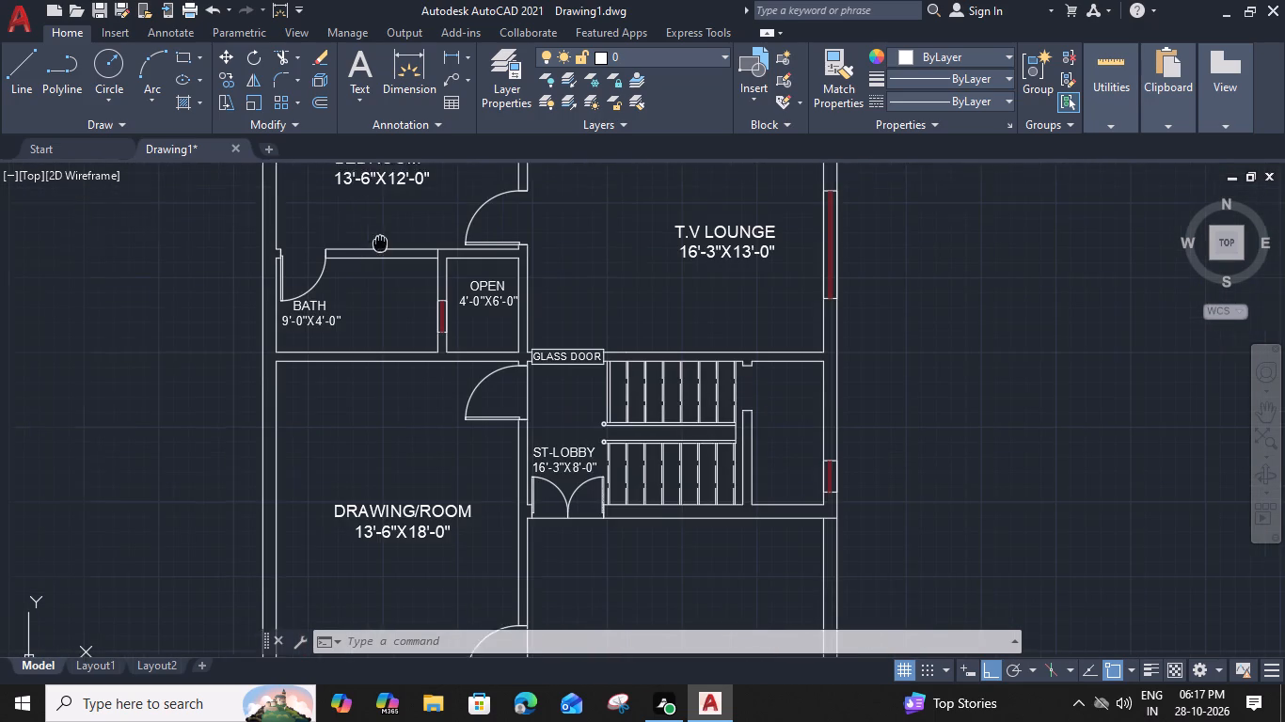
middle_click_drag(436, 267, 584, 721)
left_click(622, 324)
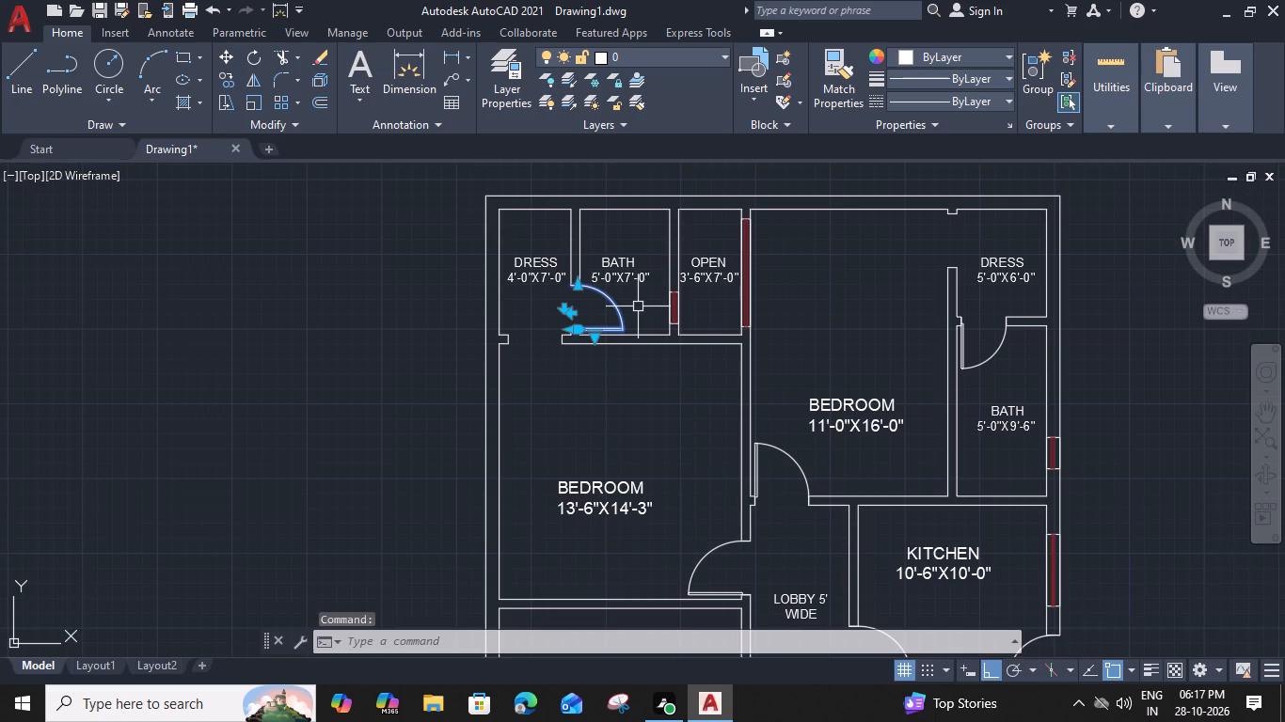
key("c")
key("o")
key("space")
scroll(538, 334, "up", 2)
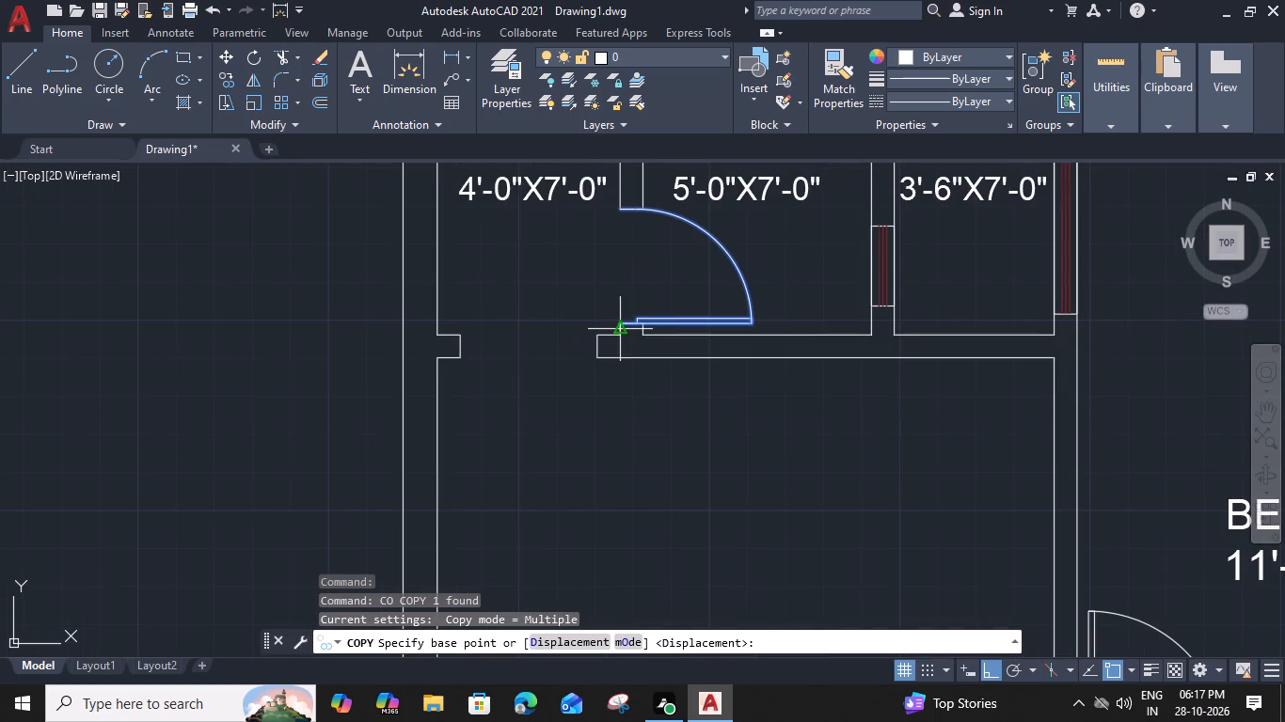
left_click(620, 320)
scroll(620, 321, "down", 3)
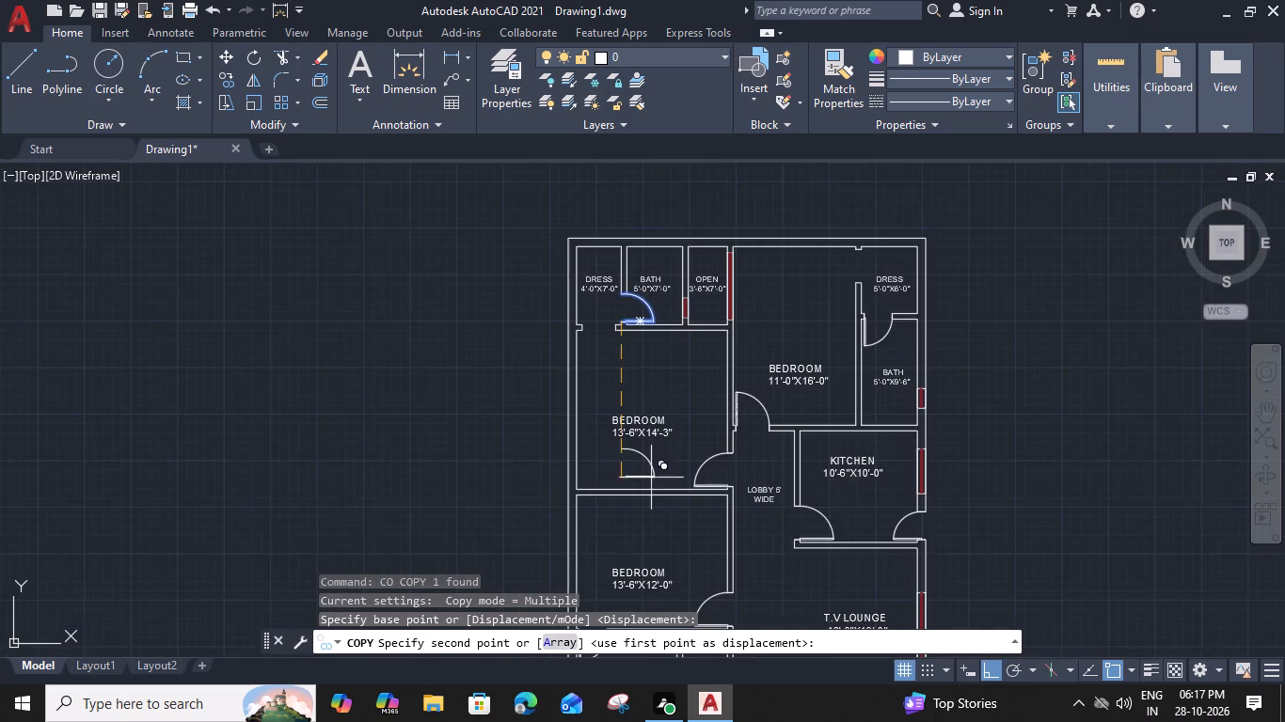
middle_click_drag(671, 494, 611, 196)
scroll(783, 482, "up", 2)
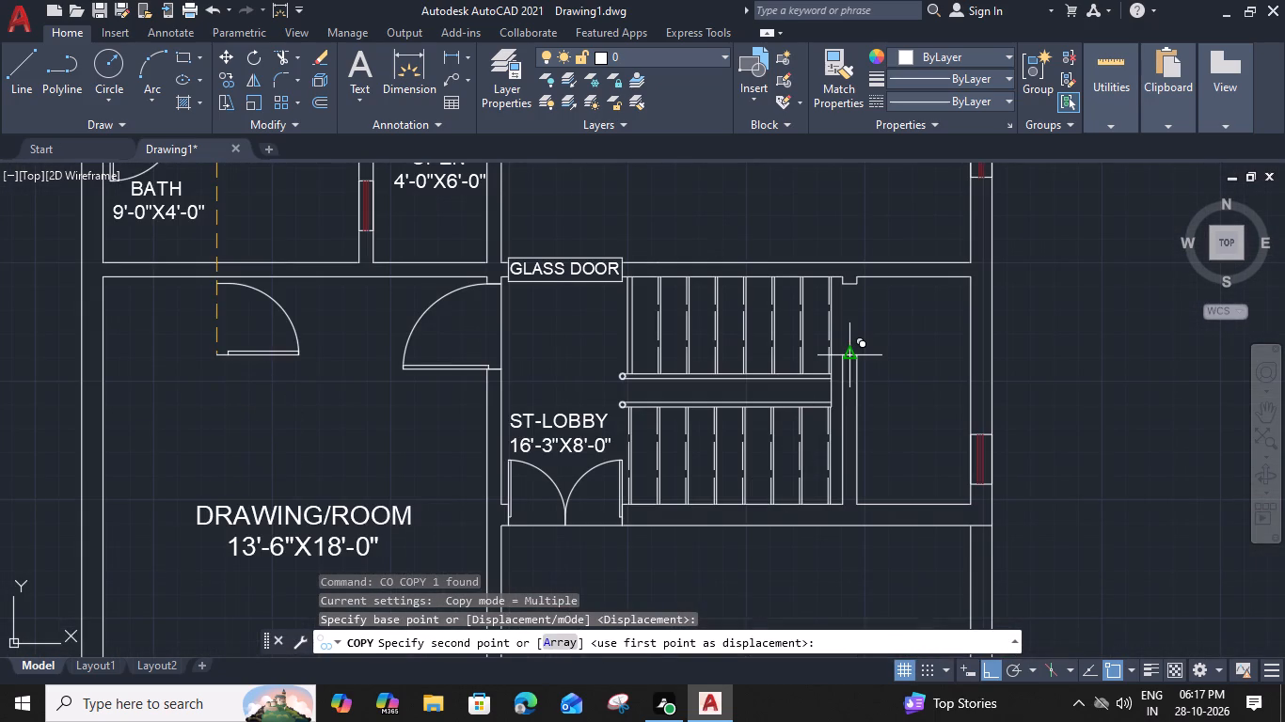
left_click(842, 354)
key("Escape")
Flip the door of the small room beside the stairs so that it hinges on the upper jamb.
left_click(928, 329)
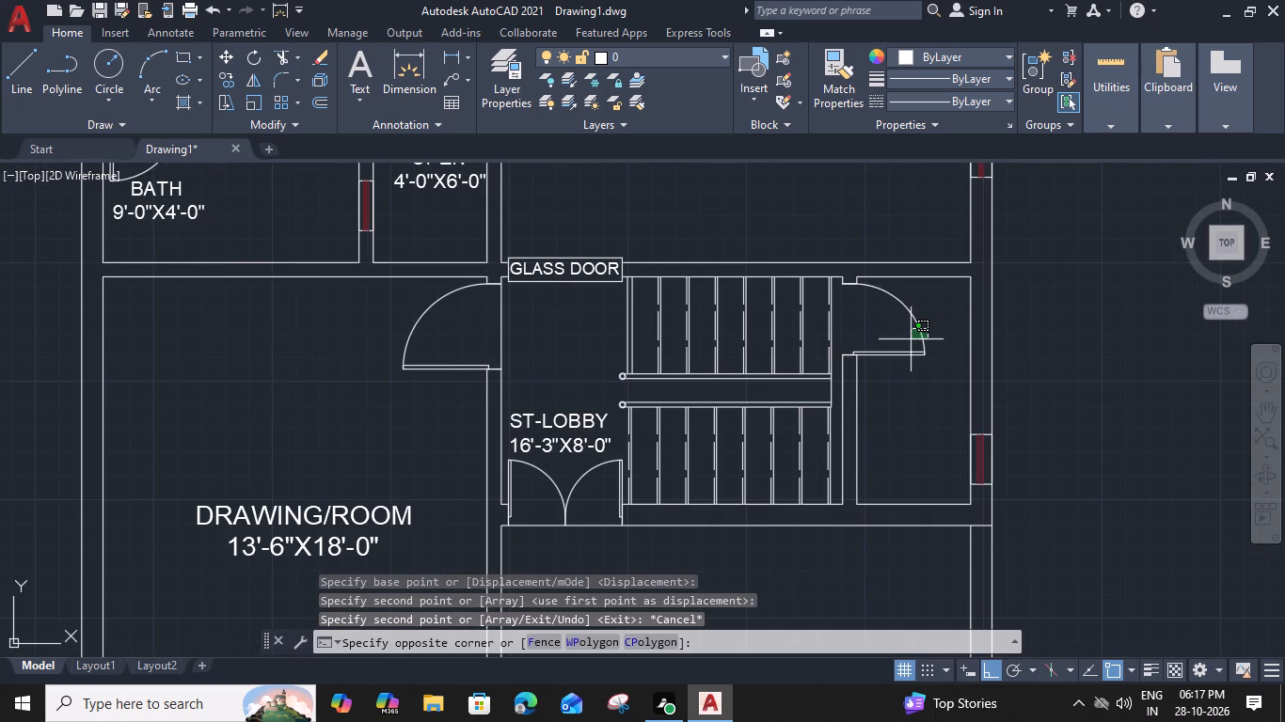
left_click(892, 352)
left_click(833, 317)
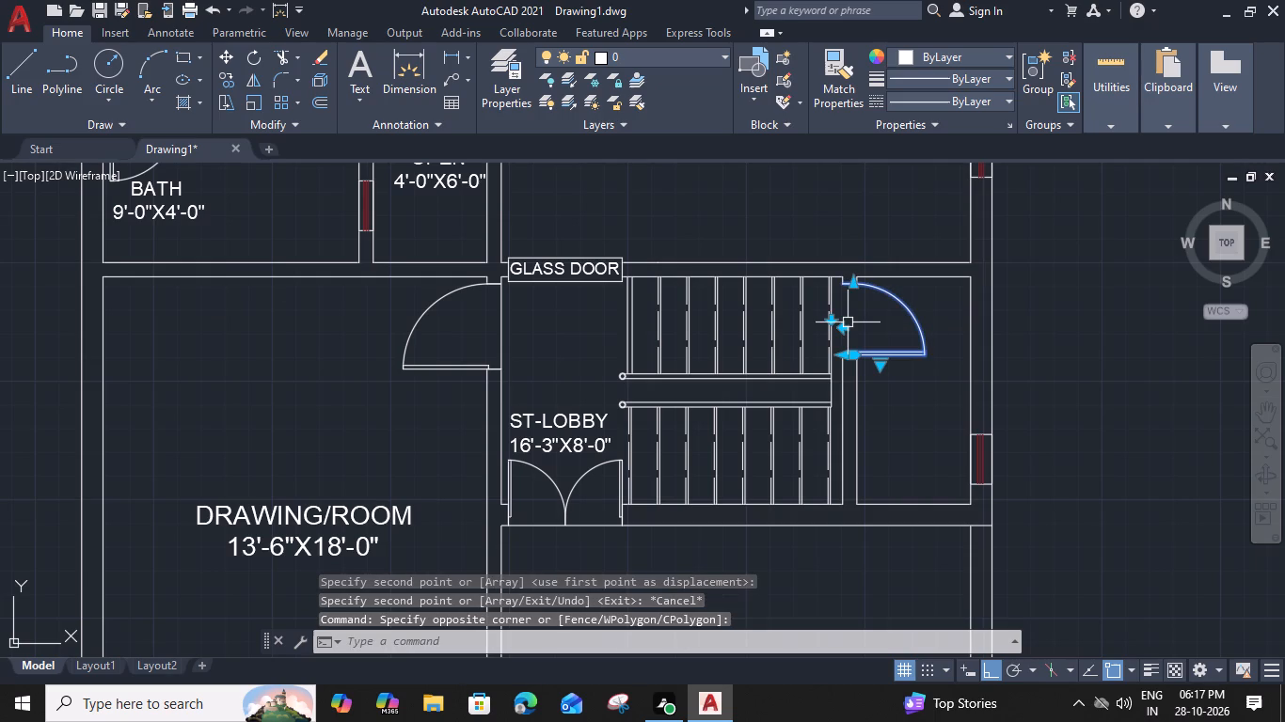
key("Escape")
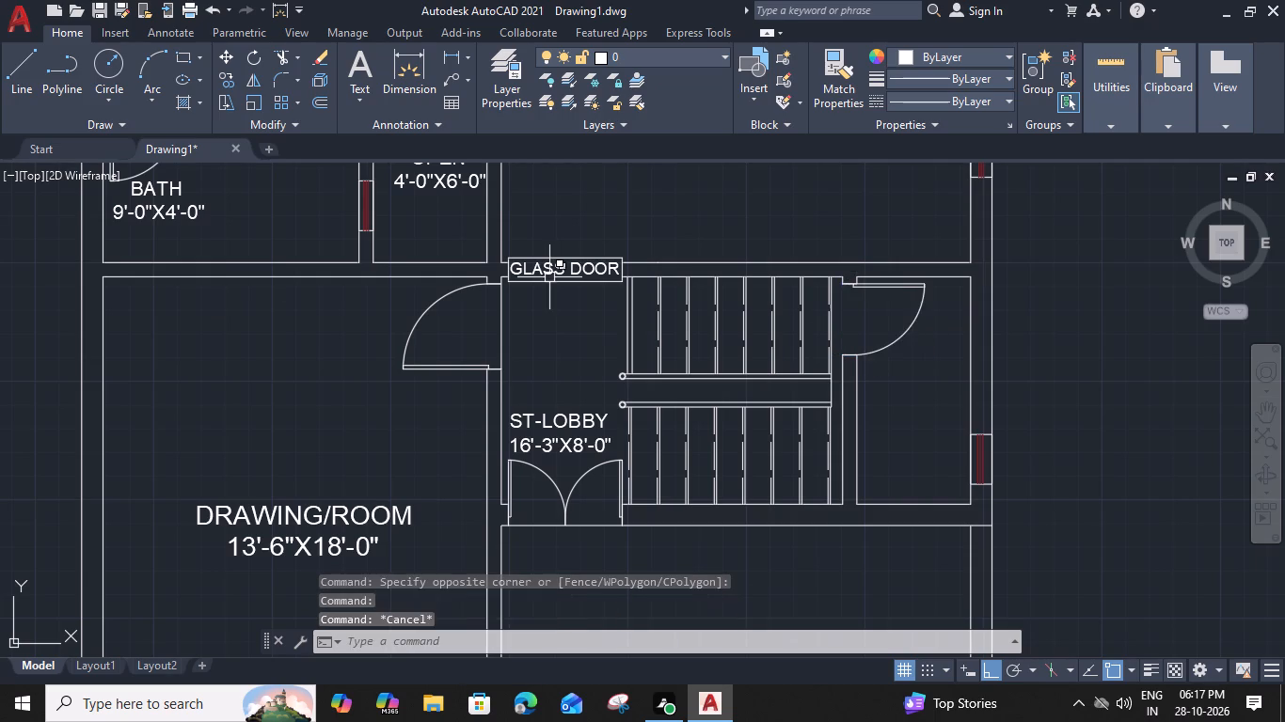
Move the BATH 9'-0"X4'-0" label horizontally east, clear of the bath door's swing.
middle_click_drag(549, 285, 612, 330)
scroll(583, 287, "up", 2)
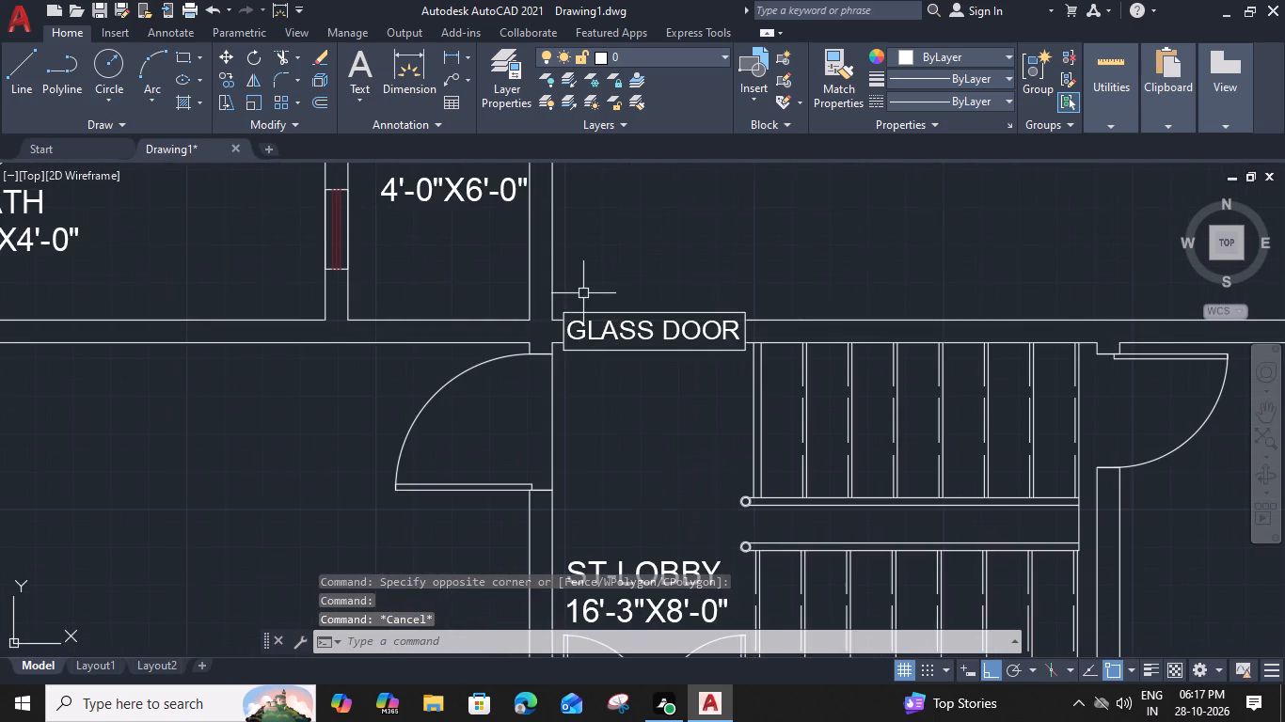
scroll(596, 310, "down", 3)
middle_click_drag(624, 414, 652, 416)
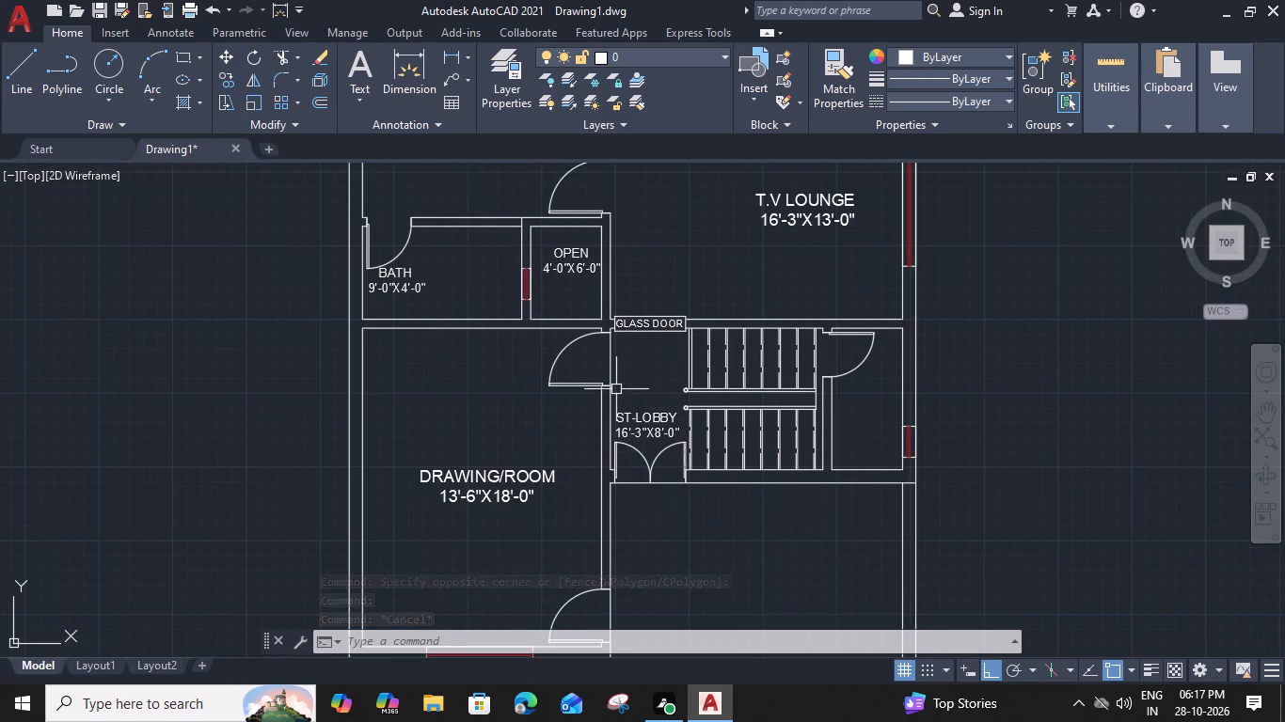
middle_click_drag(633, 295, 666, 310)
middle_click_drag(735, 531, 807, 471)
middle_click_drag(531, 333, 610, 557)
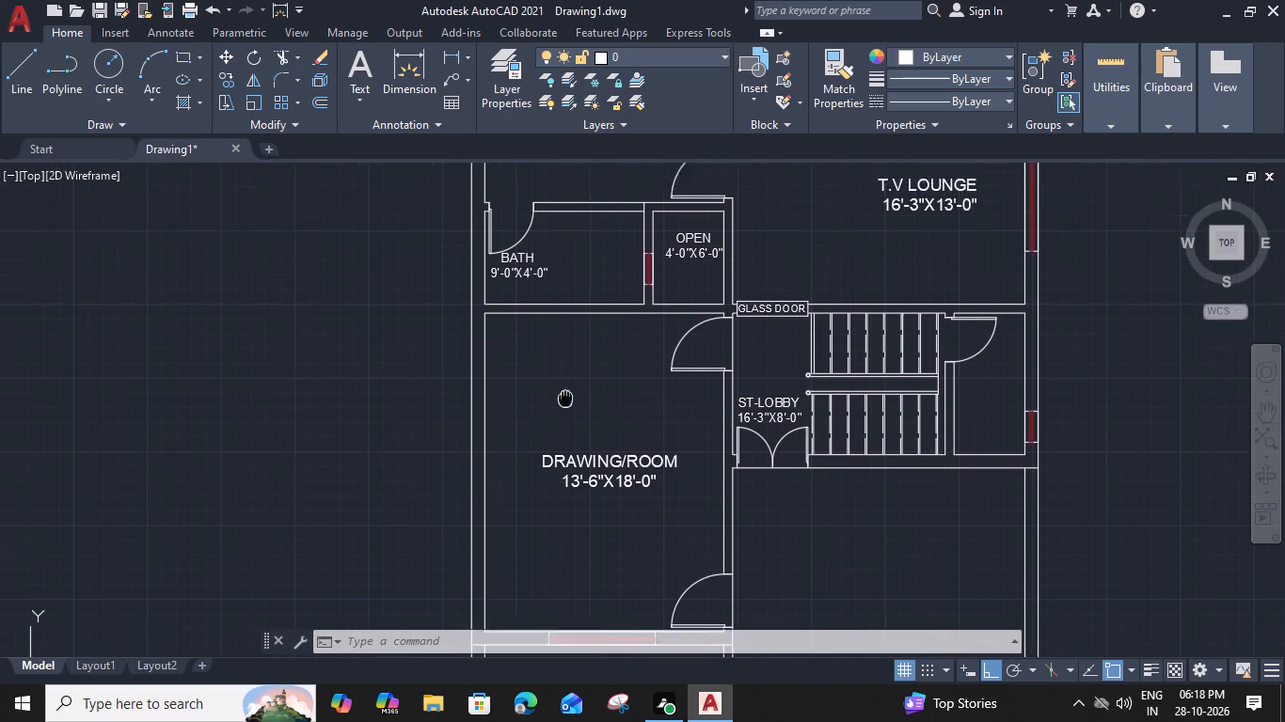
middle_click_drag(610, 557, 611, 588)
left_click(595, 490)
type("M")
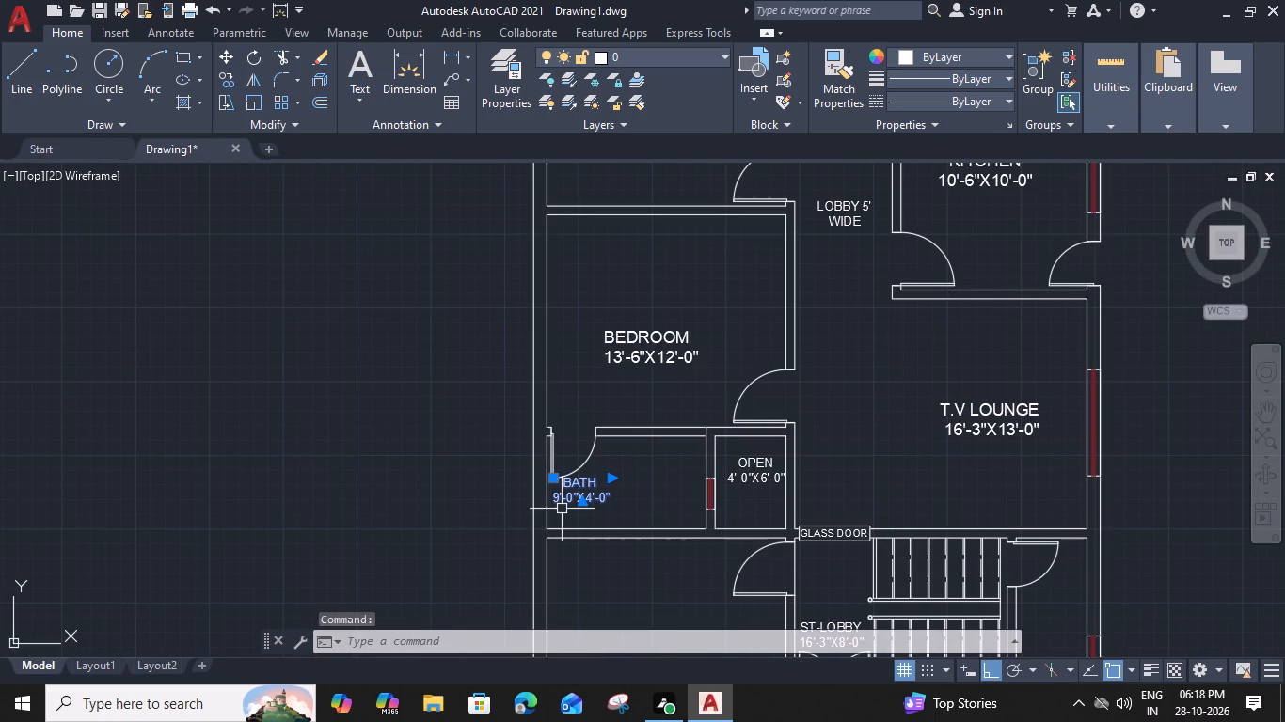
key("space")
scroll(595, 513, "up", 2)
left_click(626, 487)
left_click(709, 501)
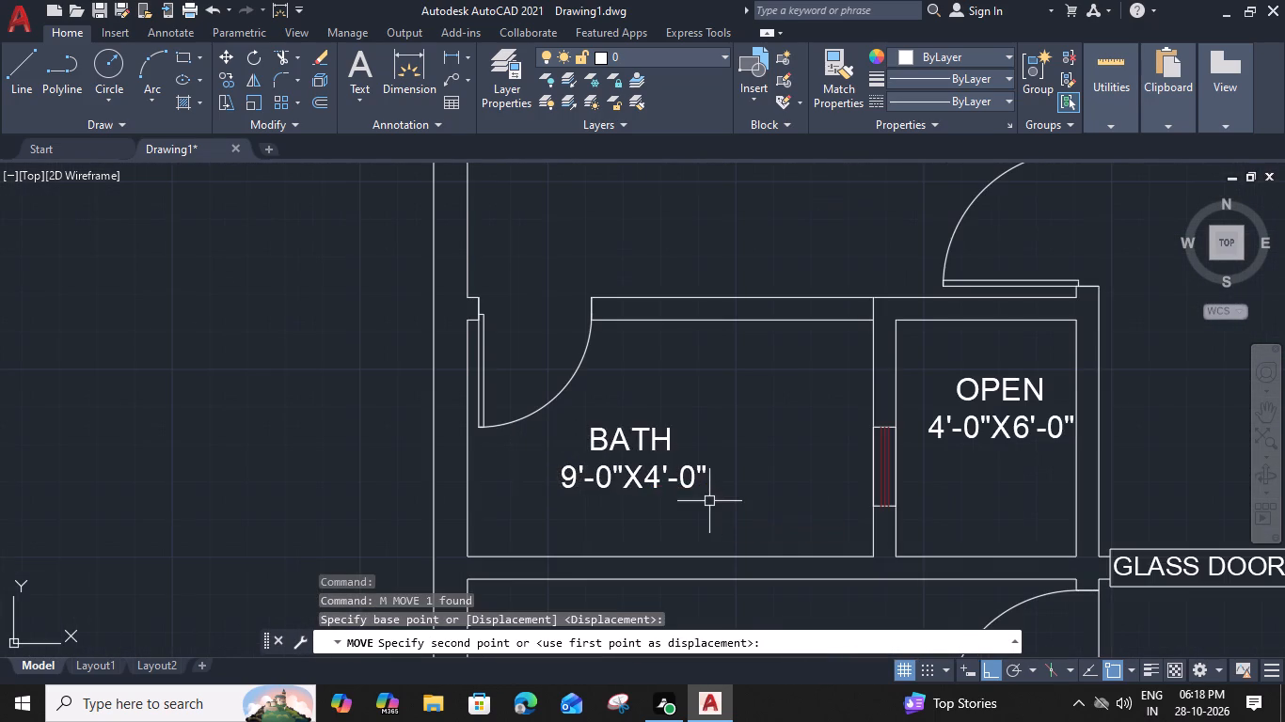
Insert the Bed - Queen block from DesignCenter's Home - Space Planner blocks, dropping it in the T.V LOUNGE.
scroll(679, 491, "down", 3)
middle_click_drag(715, 328, 705, 414)
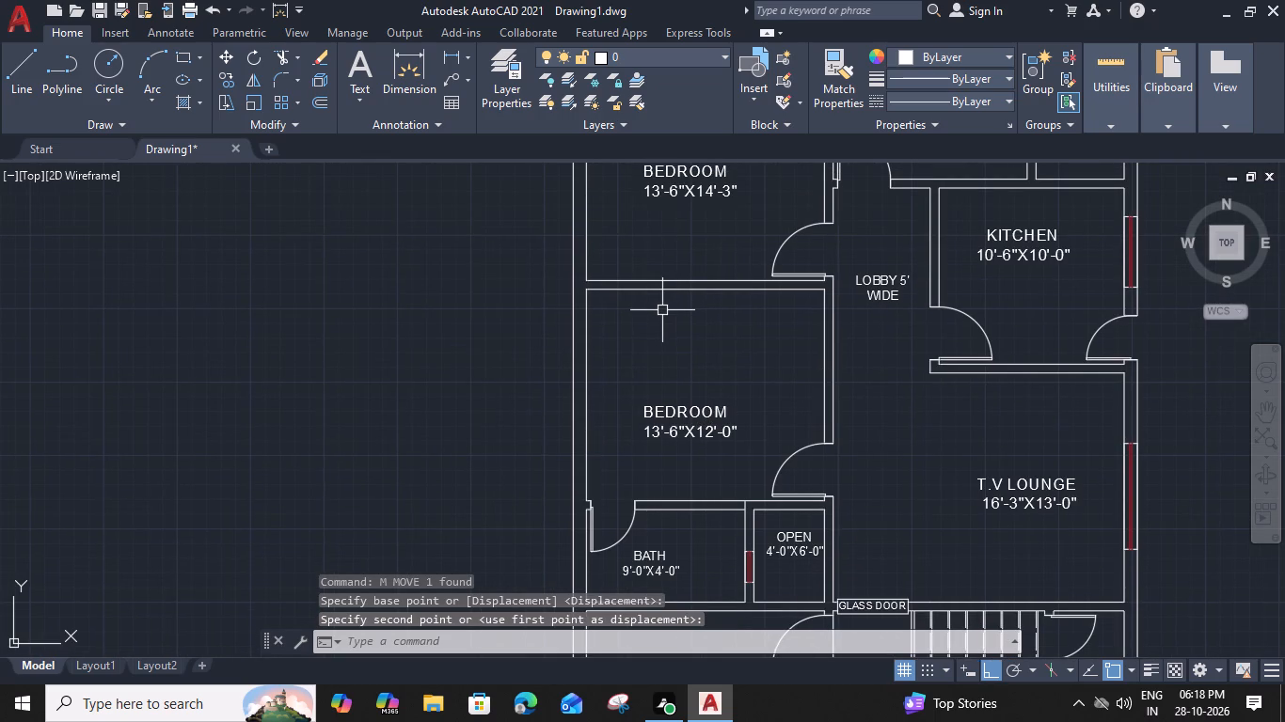
key("ctrl+2")
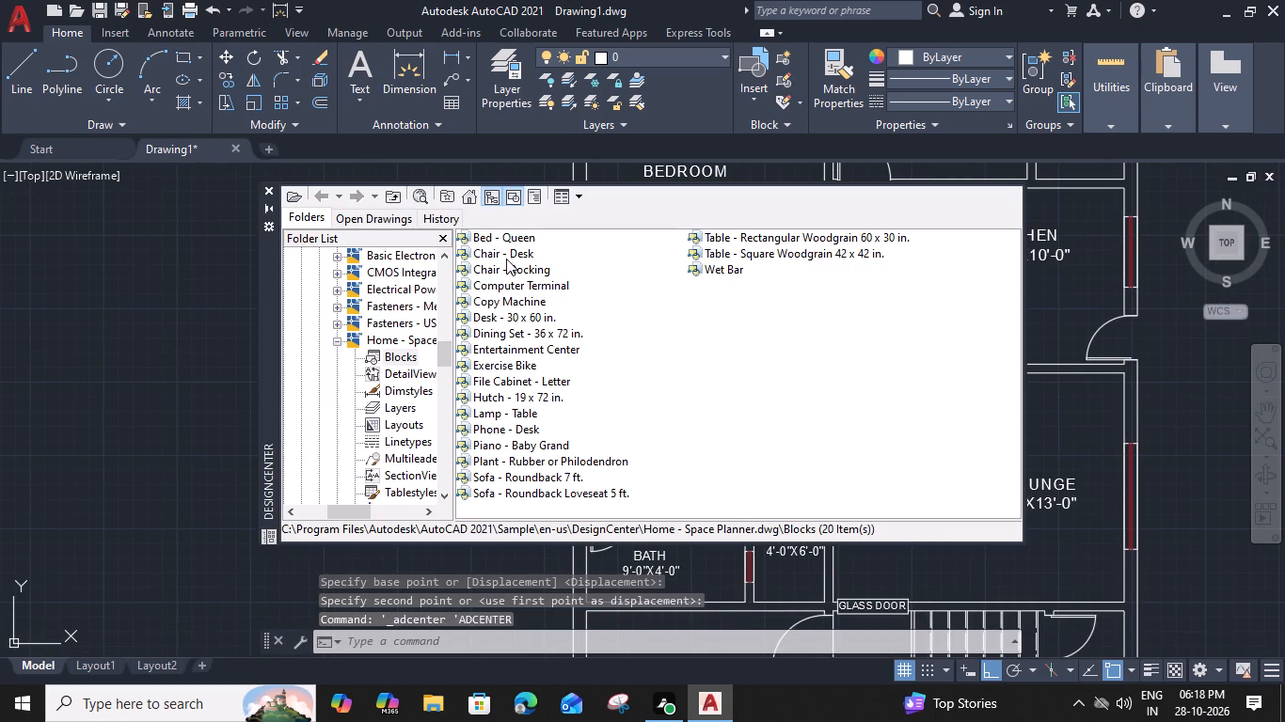
left_click(505, 238)
left_click_drag(528, 234, 1041, 432)
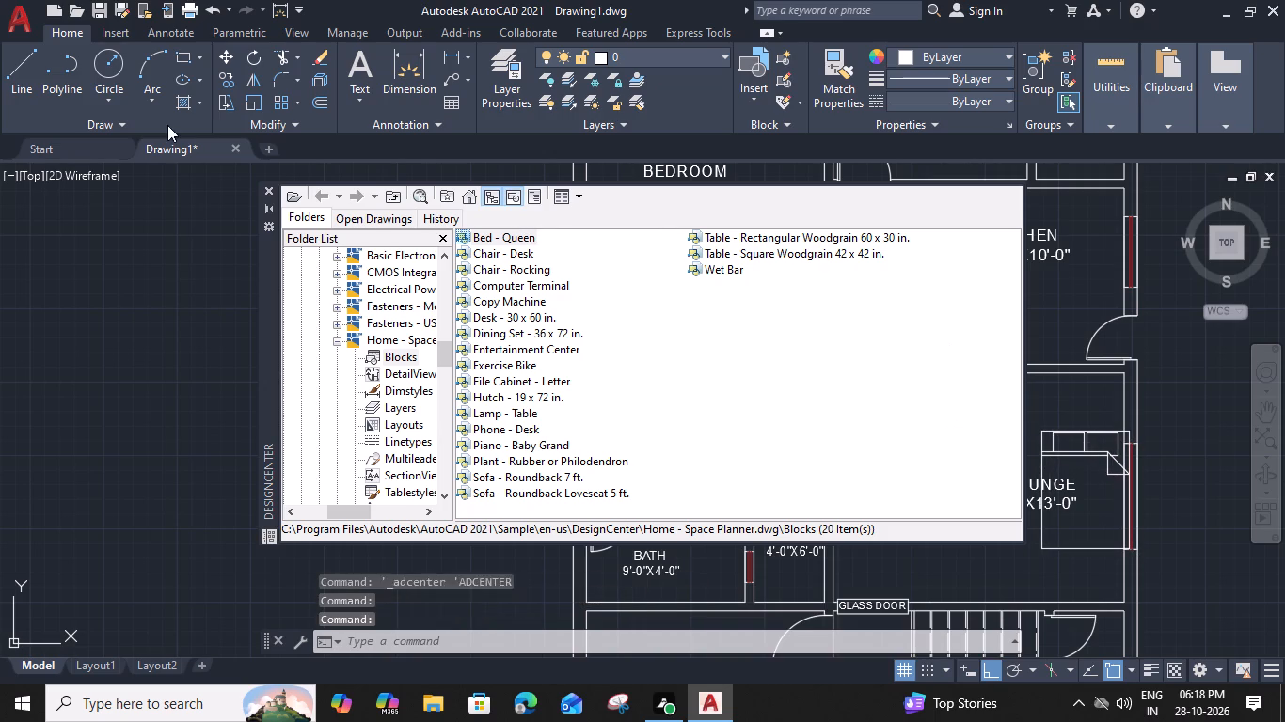
Close DesignCenter.
left_click(260, 187)
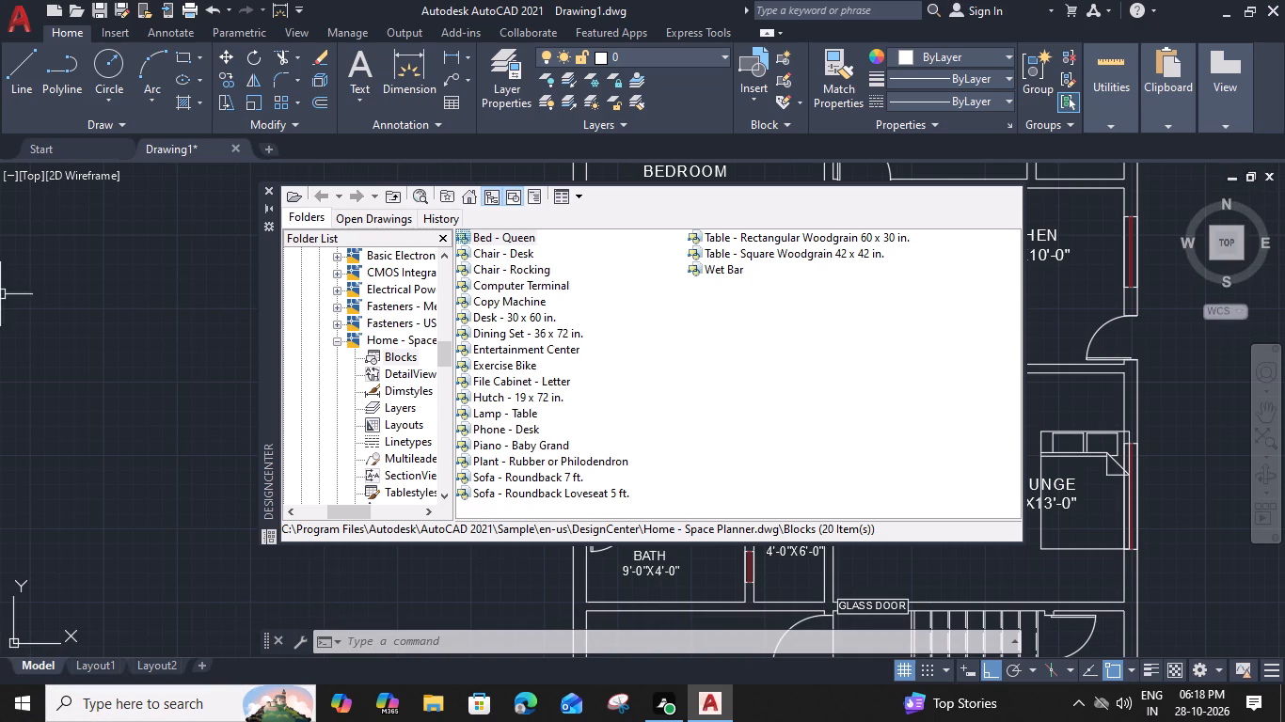
left_click(269, 185)
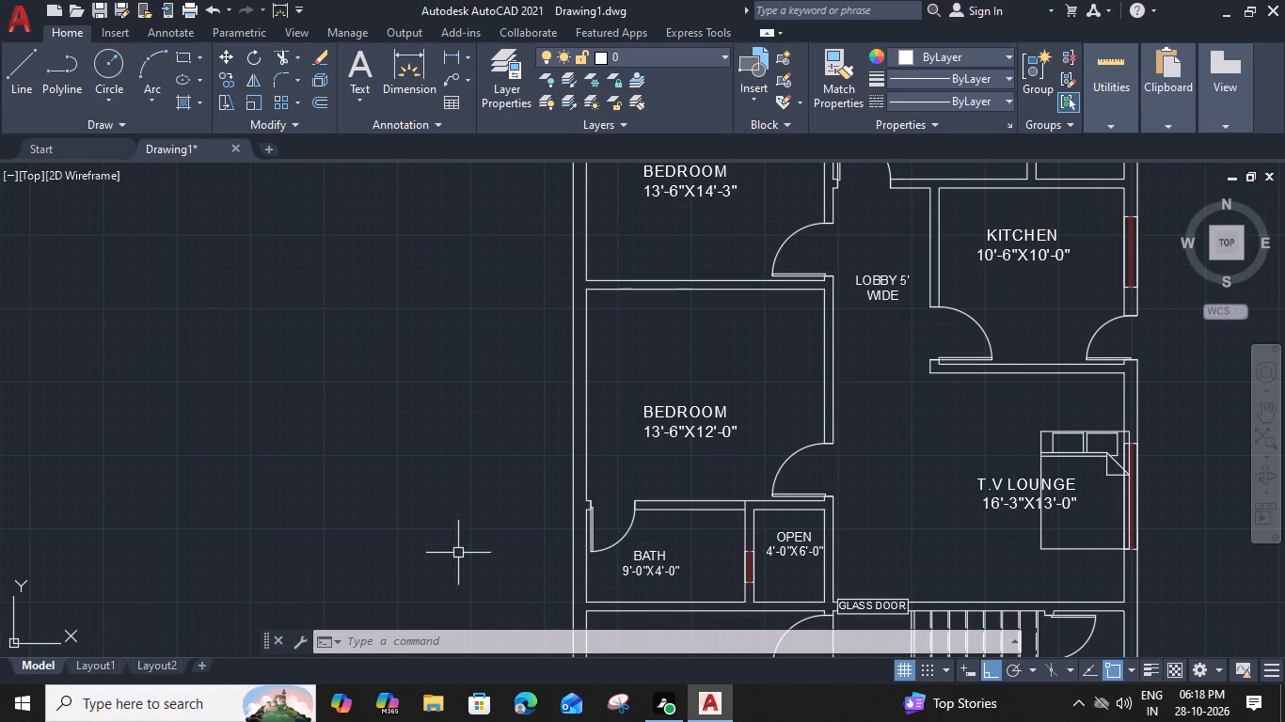
Move the queen bed from the T.V LOUNGE to the BEDROOM 11'-0"X16'-0", centring its headboard against the north wall.
middle_click_drag(615, 457, 476, 408)
left_click(912, 389)
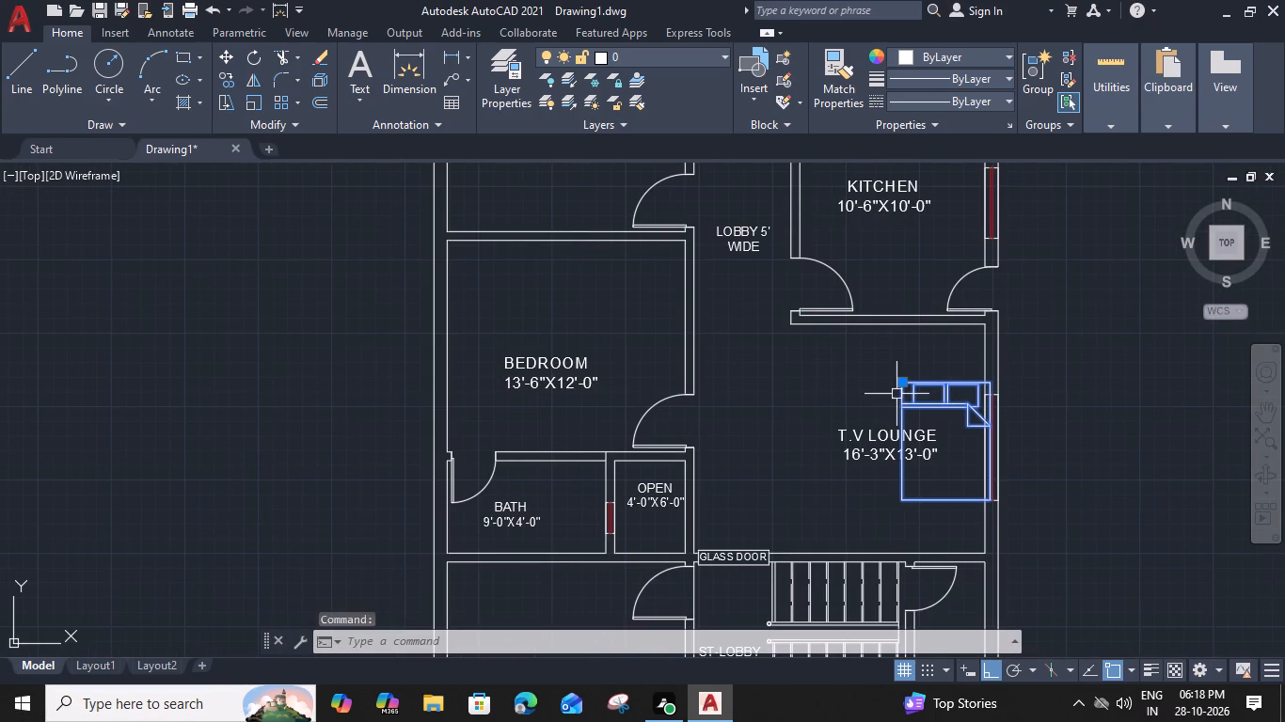
key("m")
key("space")
scroll(958, 366, "up", 1)
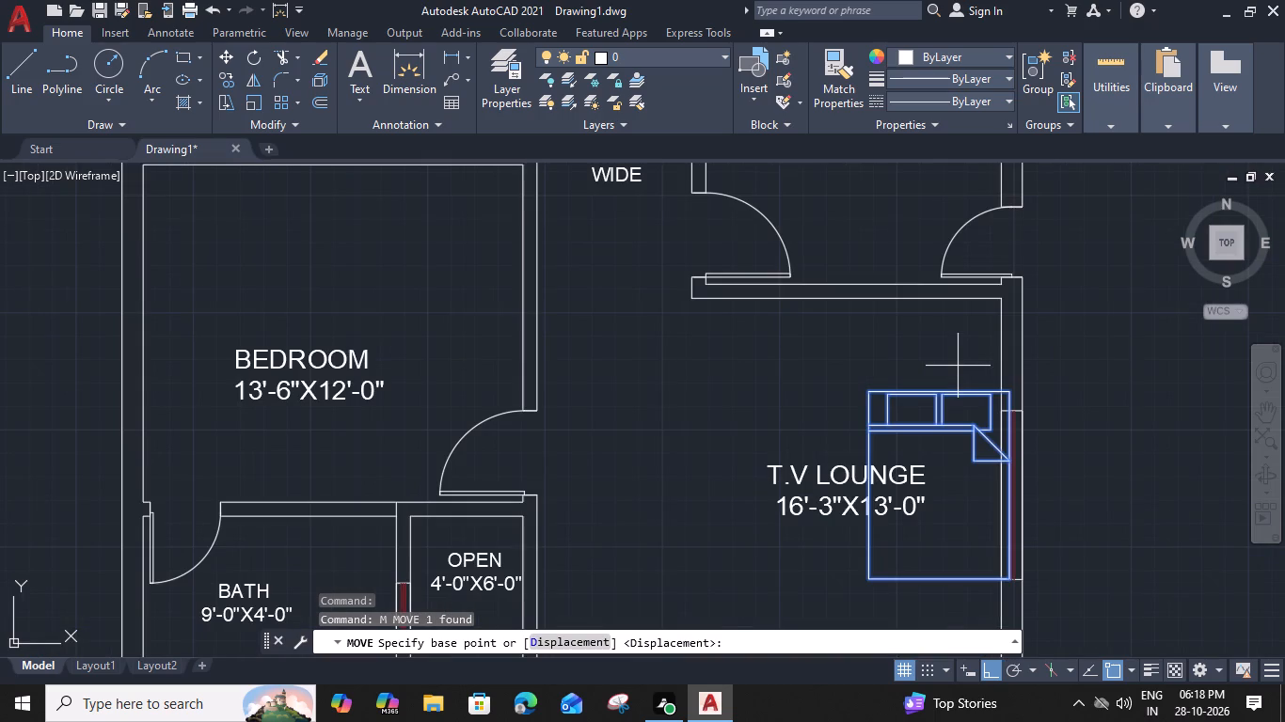
left_click(942, 387)
scroll(930, 386, "down", 1)
middle_click_drag(889, 374, 917, 517)
middle_click_drag(636, 328, 563, 565)
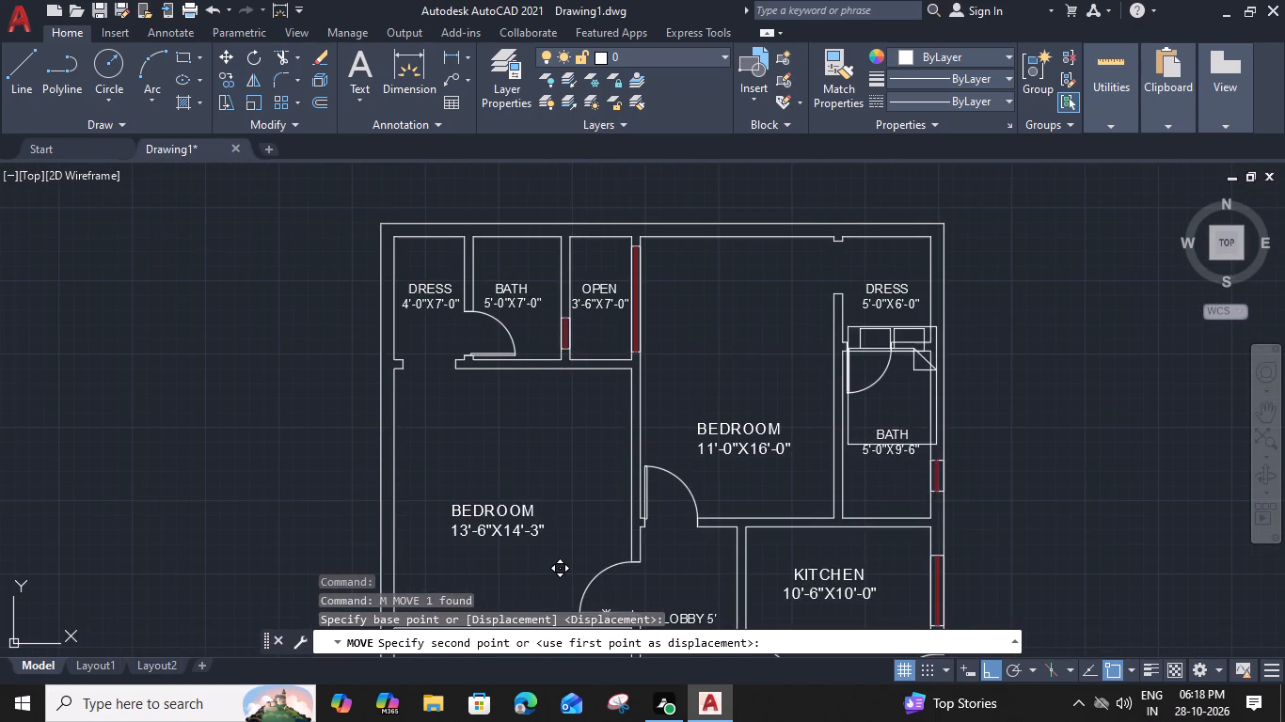
left_click(742, 239)
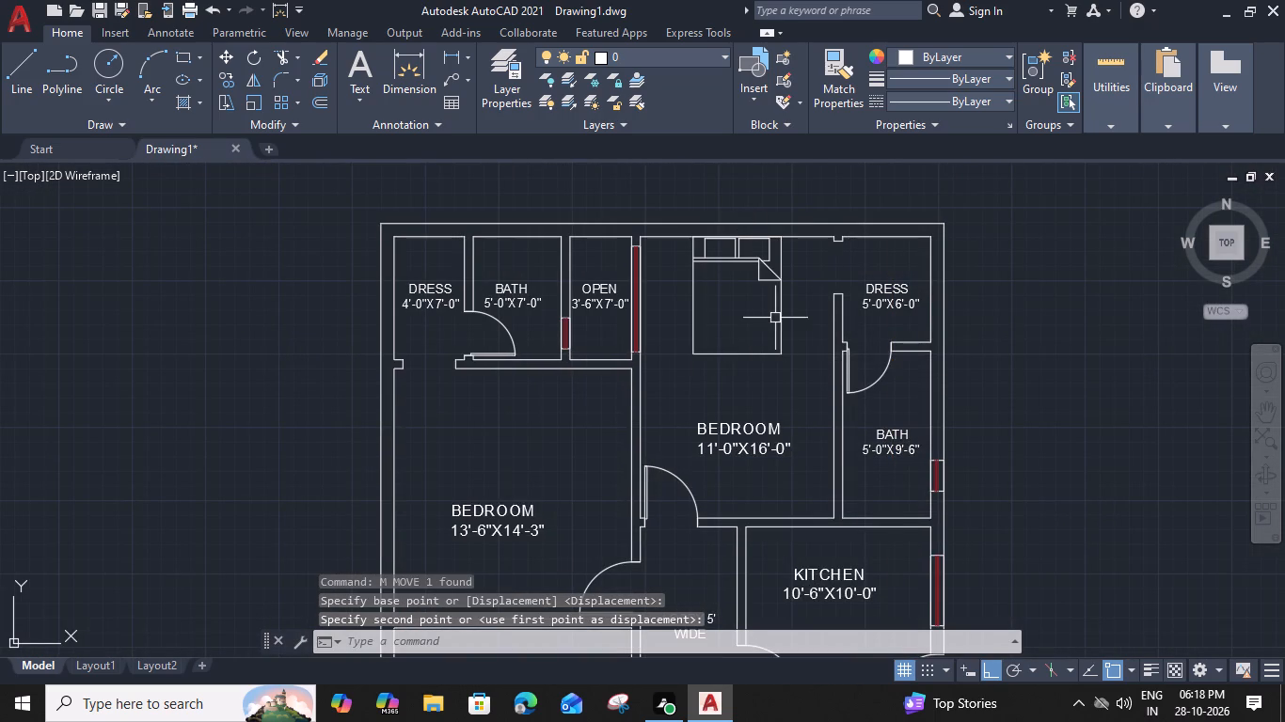
Copy the queen bed by its headboard midpoint into the BEDROOM 13'-6"X14'-3", against that room's north wall.
left_click_drag(787, 328, 761, 350)
left_click(687, 388)
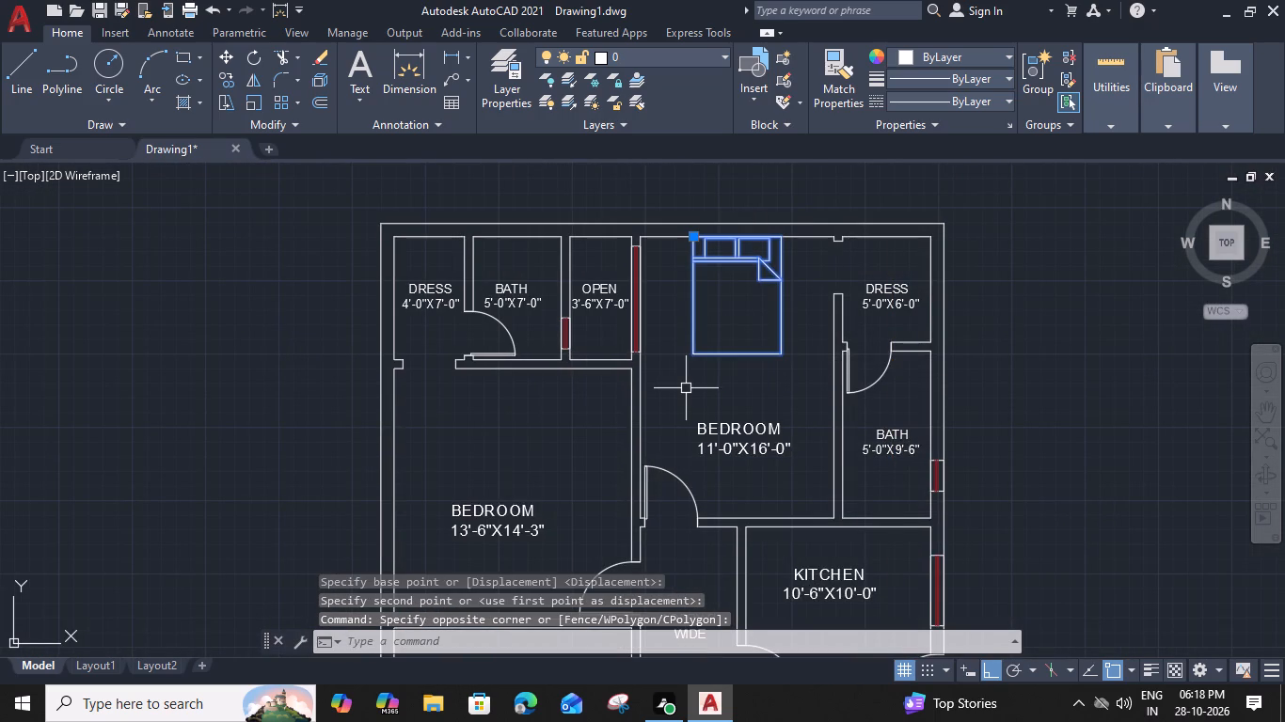
key("c")
type("O")
key("space")
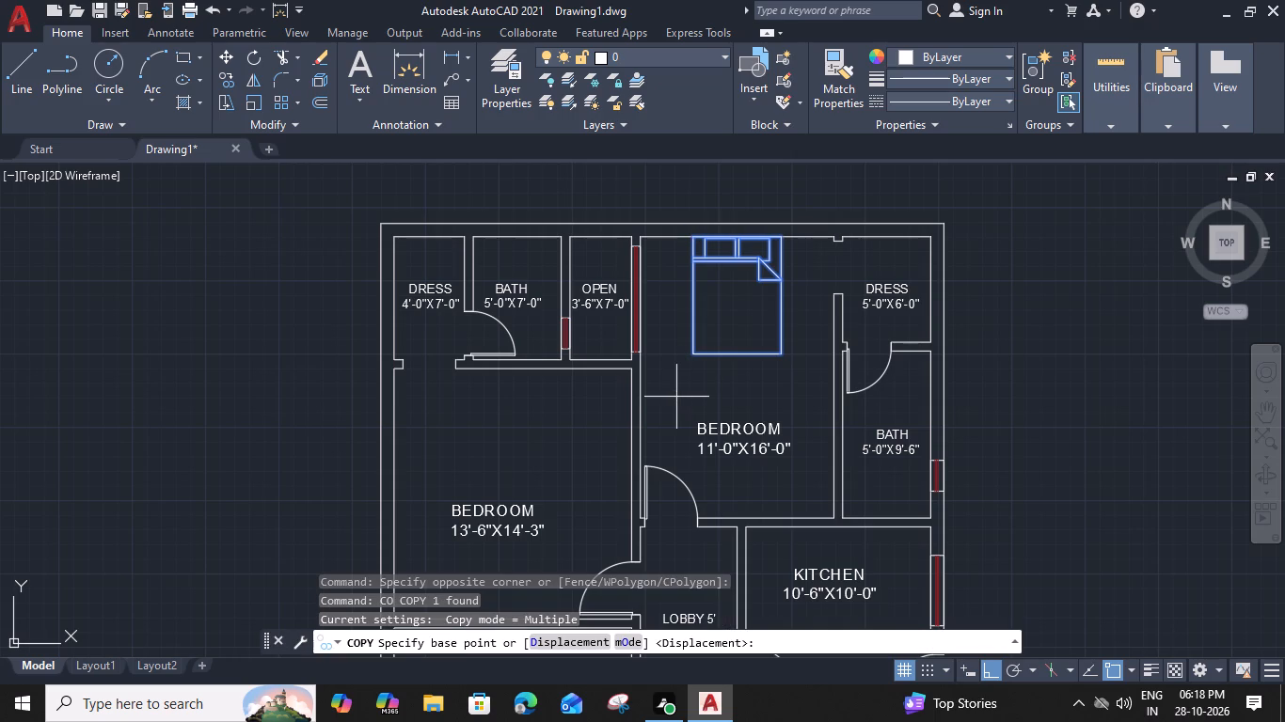
scroll(739, 227, "up", 2)
left_click(735, 247)
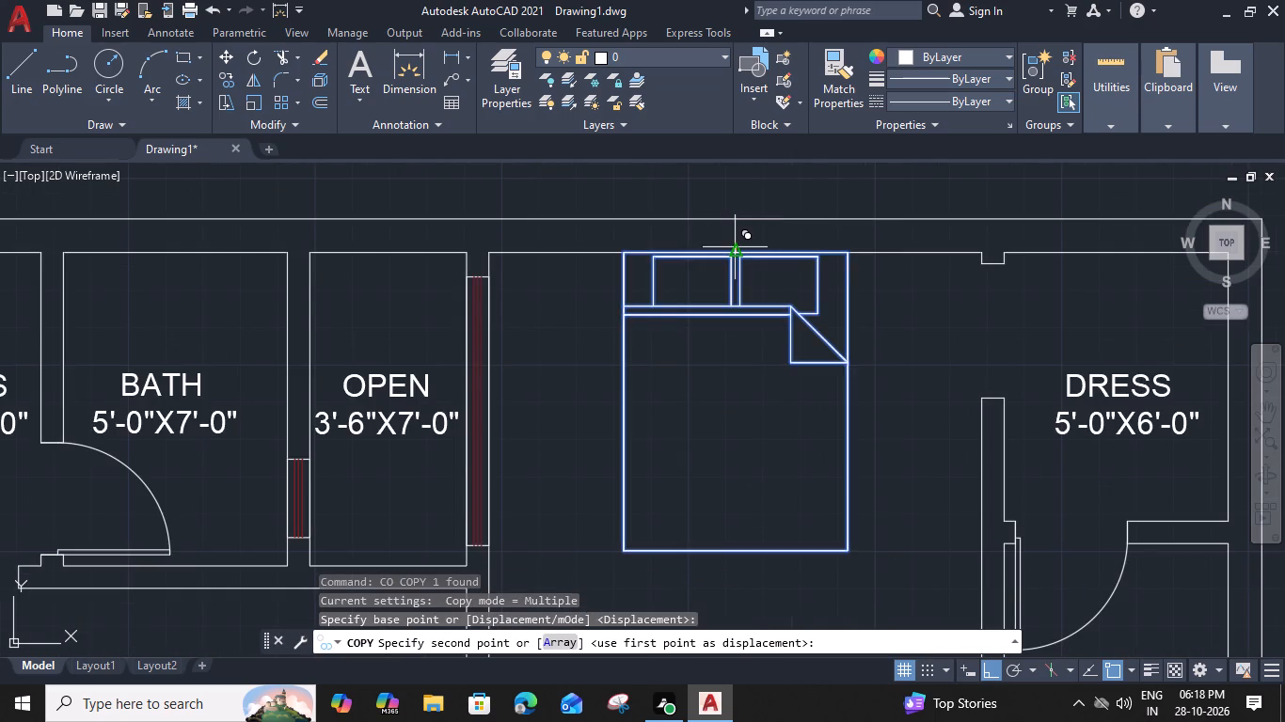
scroll(630, 397, "down", 1)
middle_click_drag(579, 431, 728, 147)
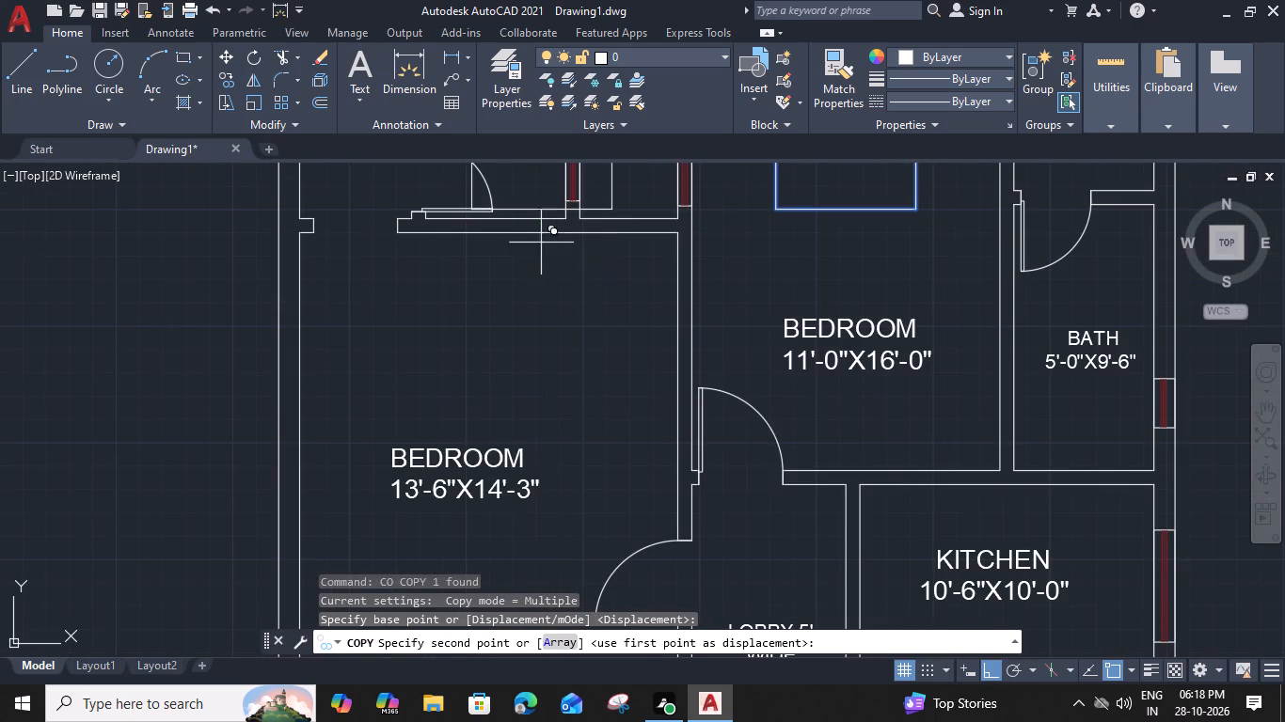
left_click(537, 227)
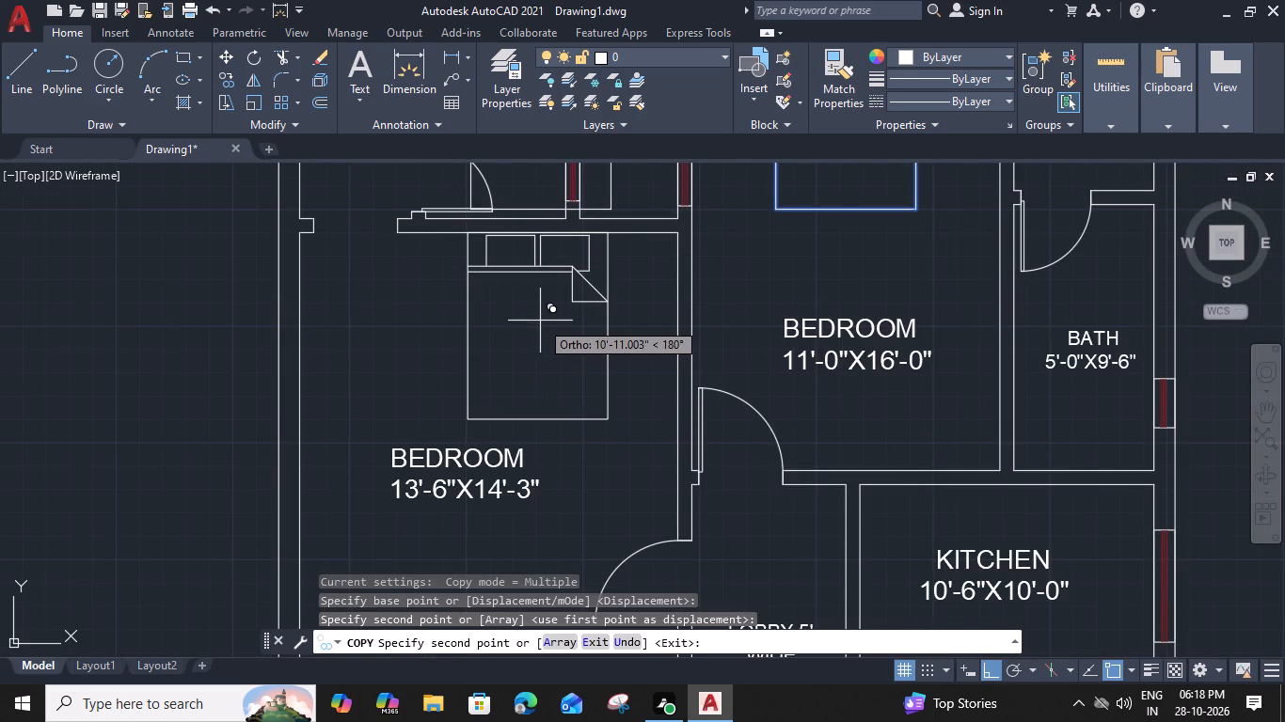
key("Escape")
Rotate the copied bed in the BEDROOM 13'-6"X14'-3" by 90° about its northwest corner so the headboard faces west.
left_click_drag(626, 324, 570, 344)
left_click(409, 378)
middle_click_drag(423, 361, 462, 334)
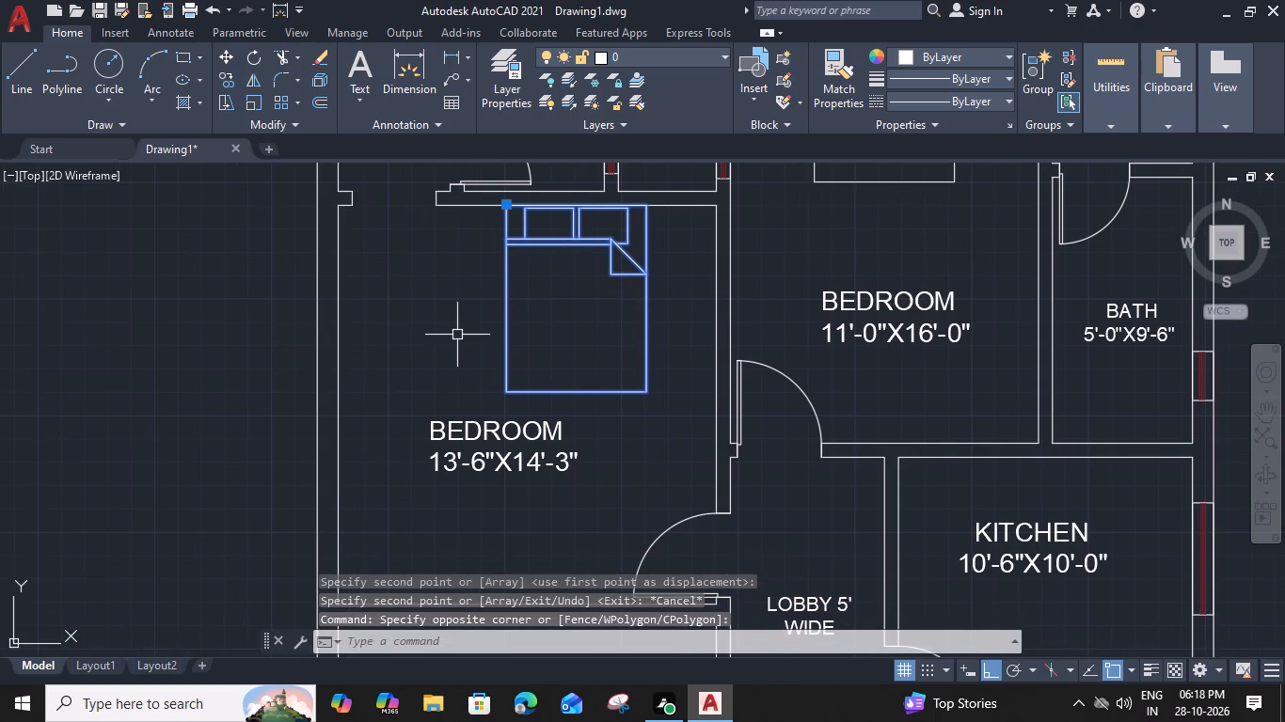
key("r")
type("O")
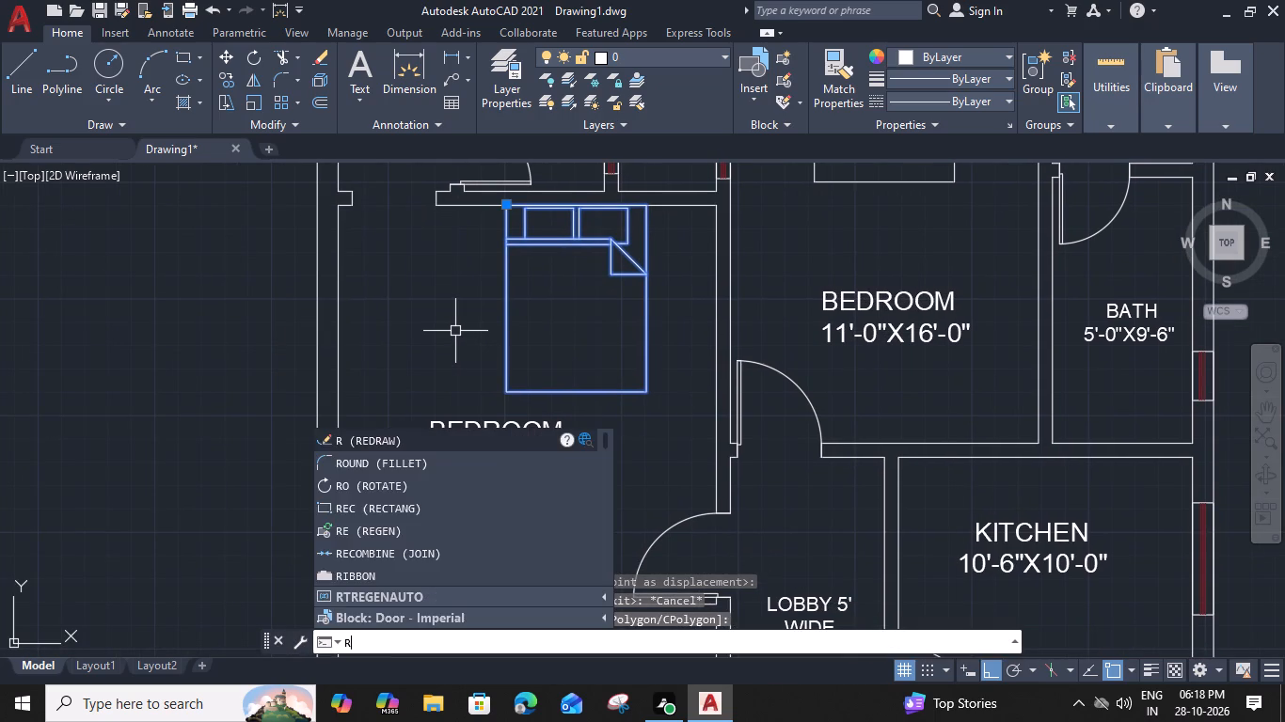
key("space")
scroll(494, 211, "up", 1)
left_click(508, 199)
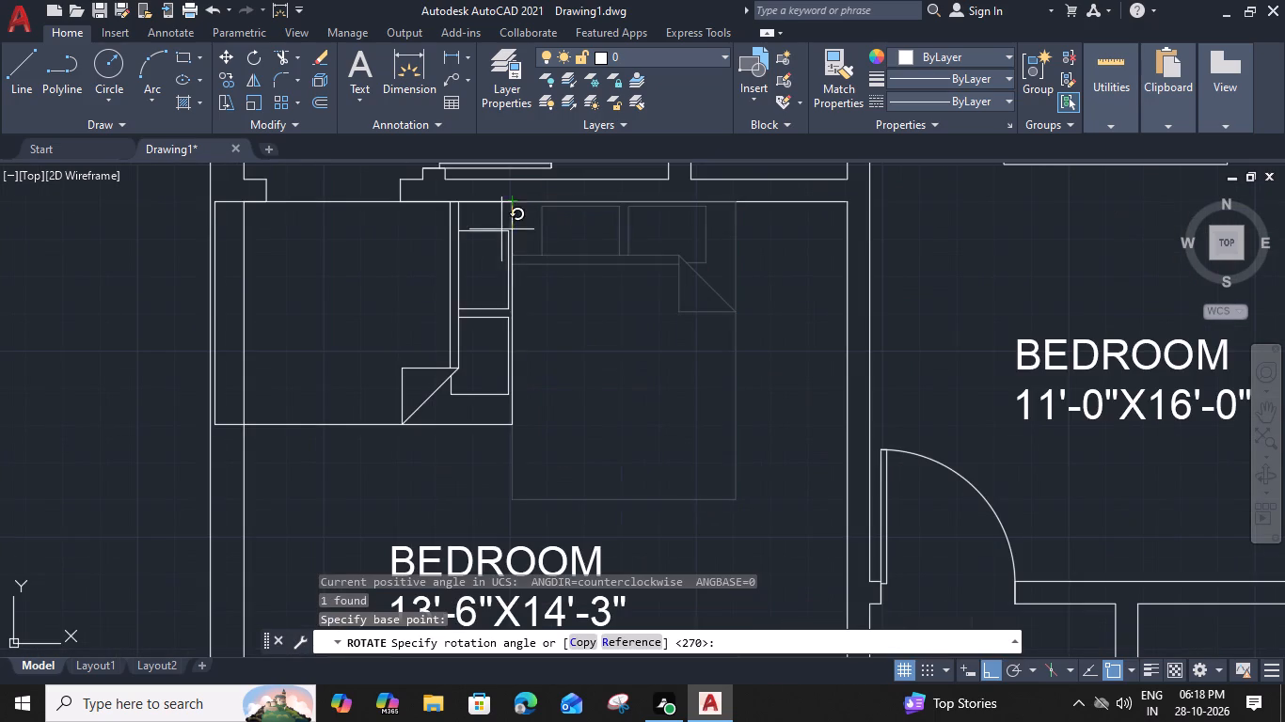
middle_click_drag(512, 189, 516, 486)
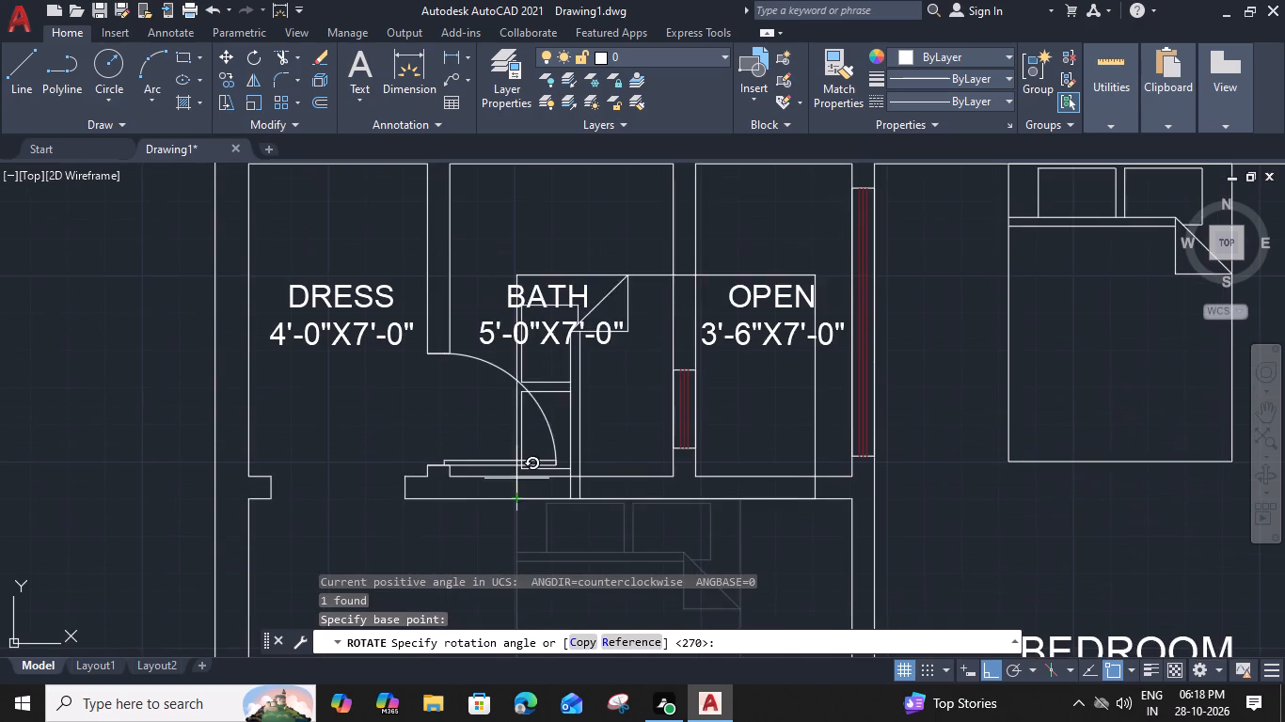
scroll(519, 400, "up", 2)
middle_click_drag(504, 478, 524, 349)
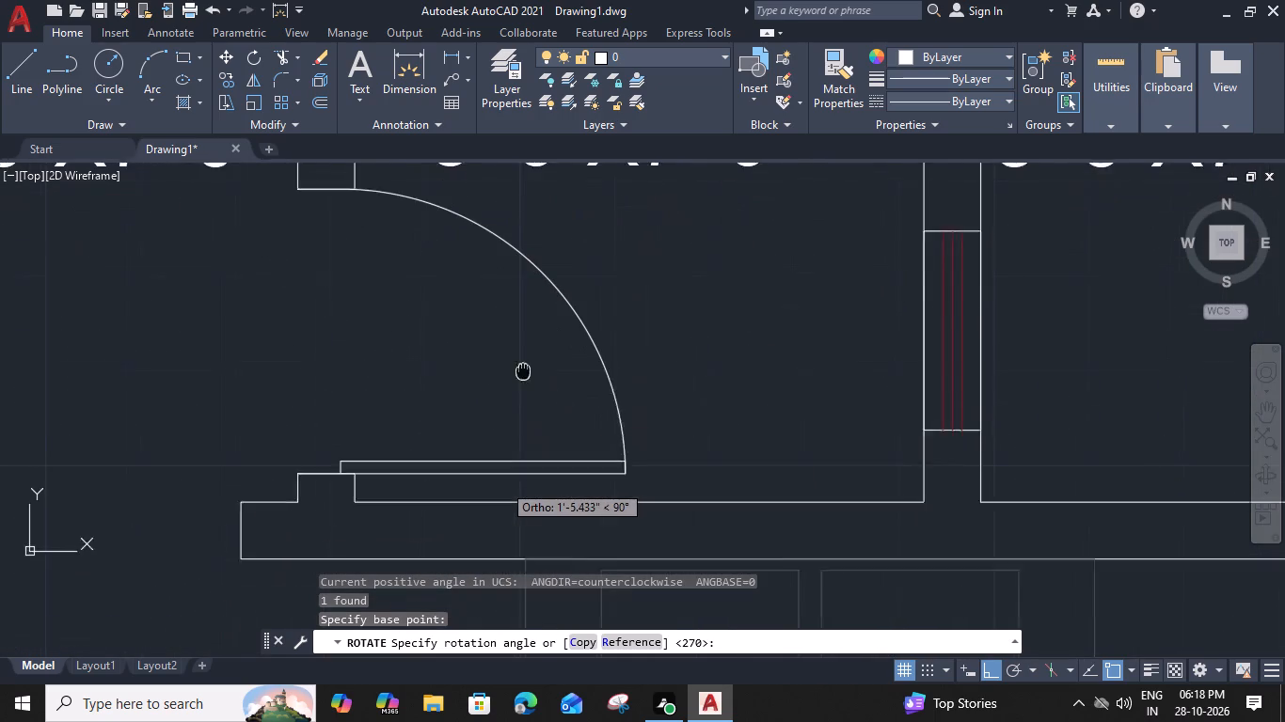
middle_click_drag(524, 349, 525, 334)
left_click(529, 445)
Move the rotated bed by its headboard midpoint onto the west wall of the BEDROOM 13'-6"X14'-3".
scroll(529, 445, "down", 1)
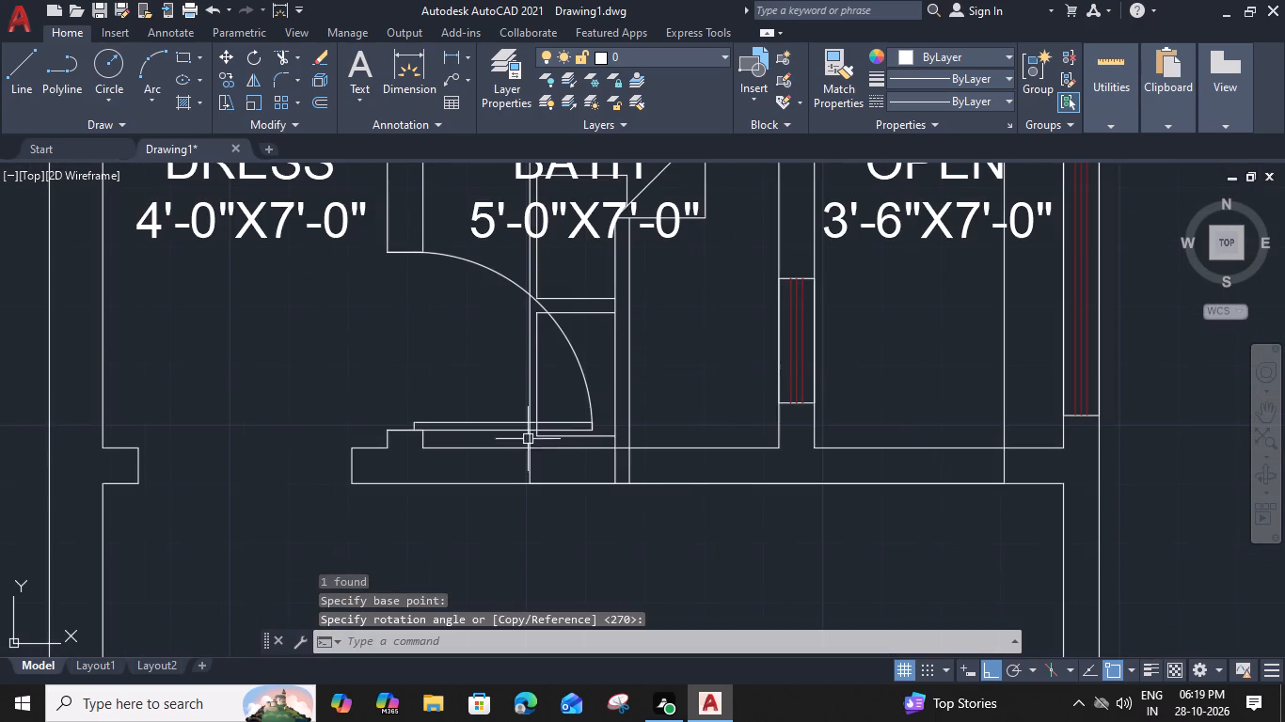
left_click(527, 332)
key("m")
key("space")
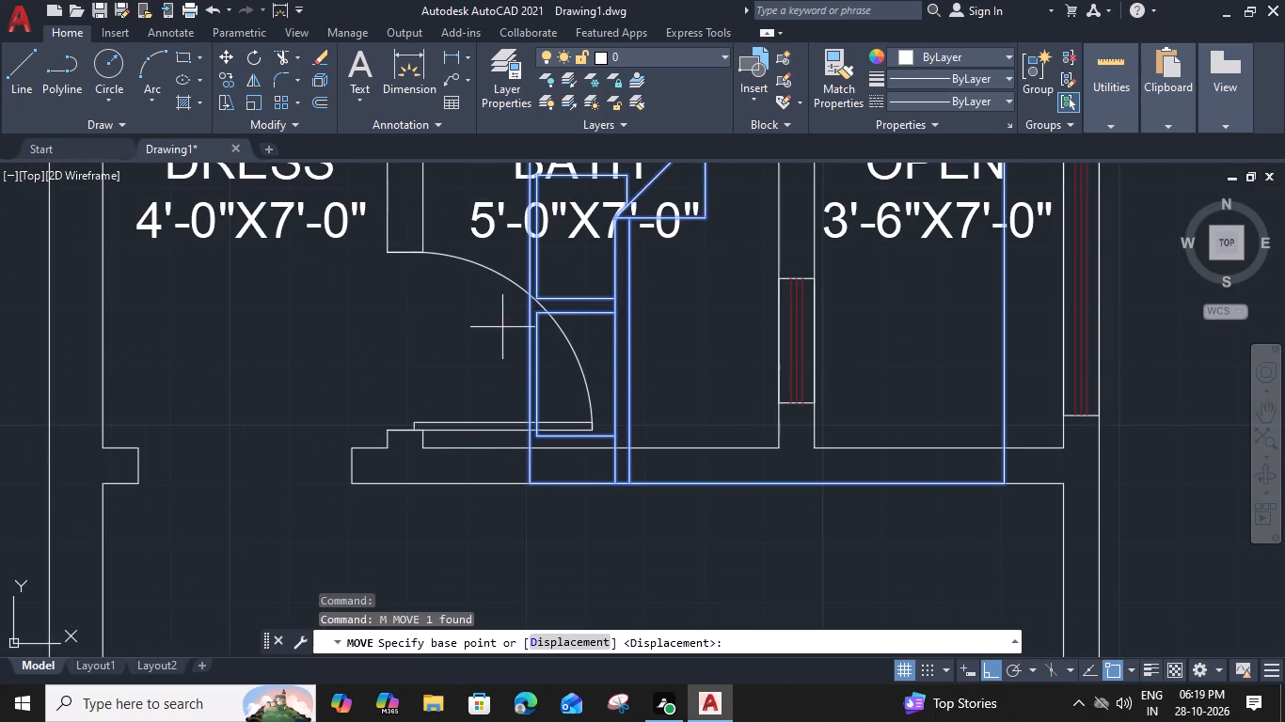
left_click(528, 310)
scroll(447, 467, "down", 2)
middle_click_drag(450, 463, 594, 203)
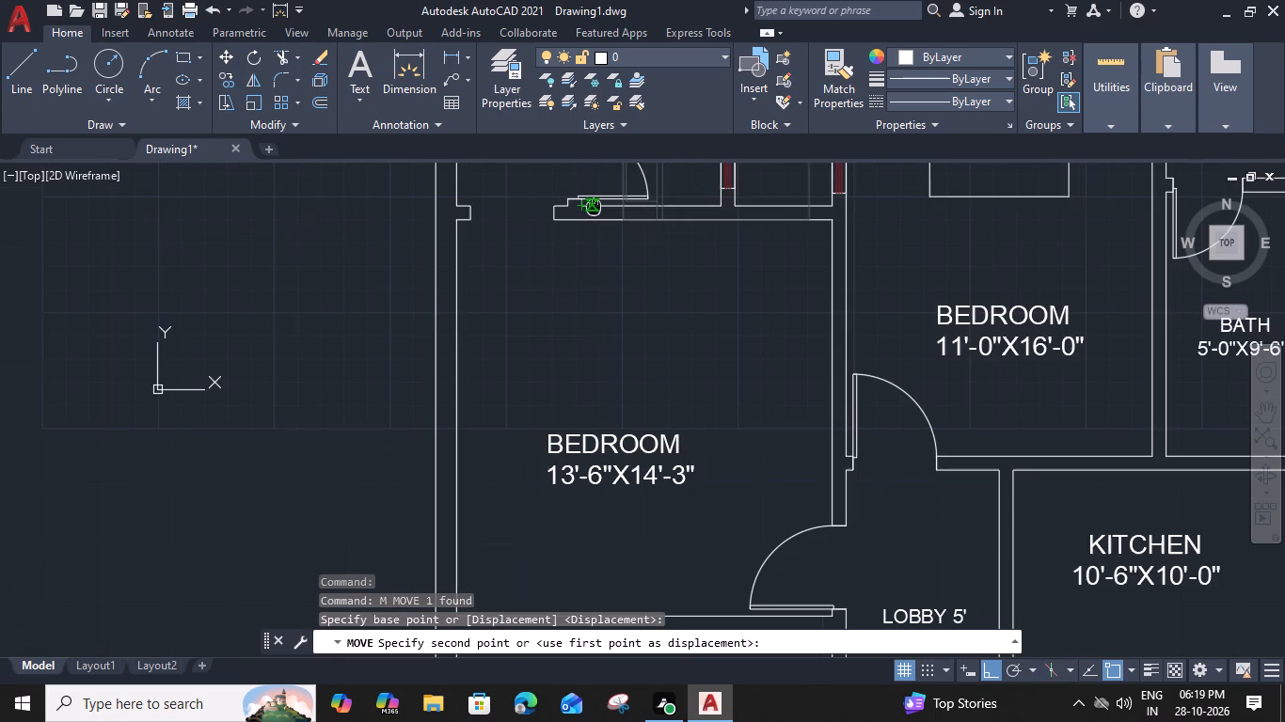
left_click(453, 420)
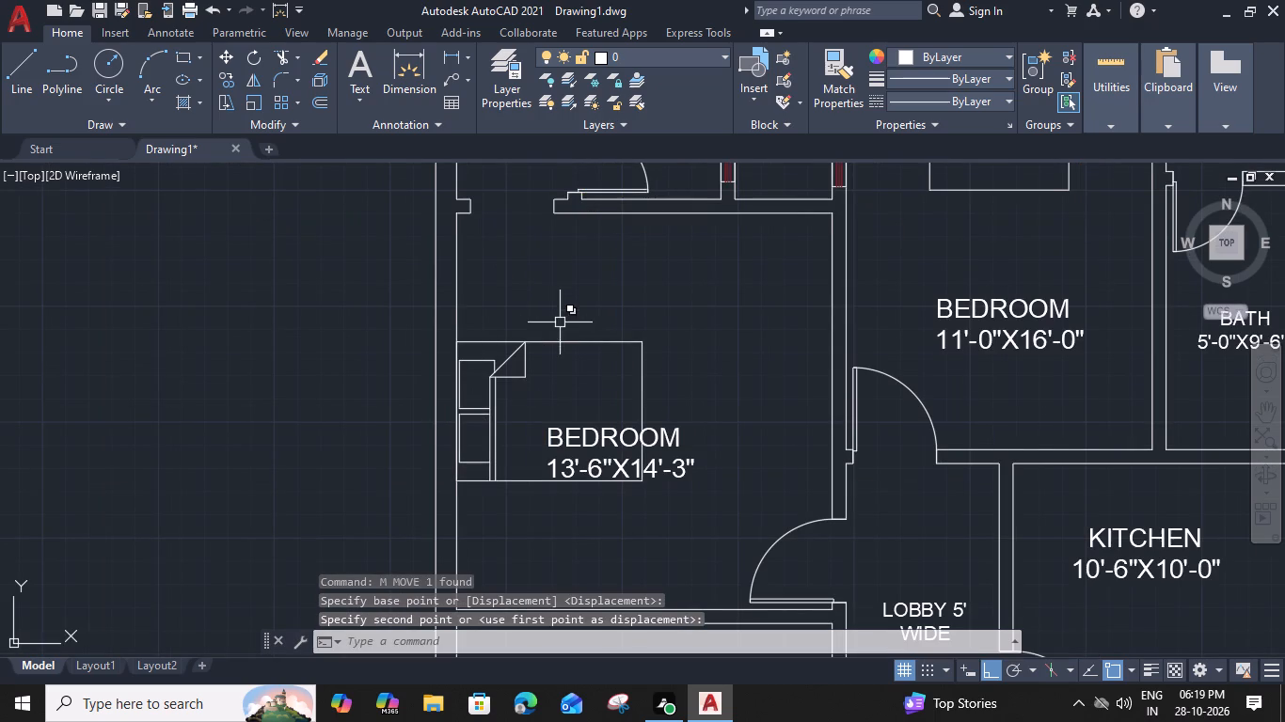
Copy the rotated bed by its headboard midpoint onto the west wall of the BEDROOM 13'-6"X12'-0" to the south.
left_click(493, 400)
middle_click_drag(496, 429, 551, 277)
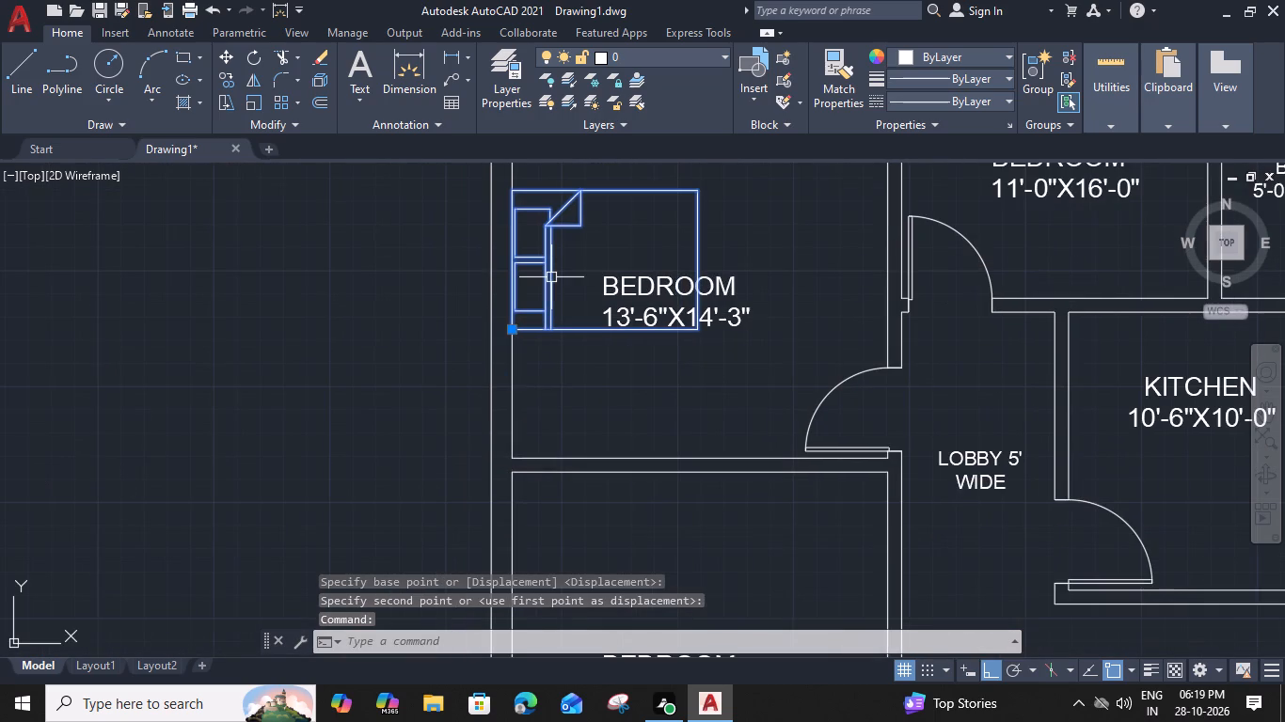
type("CO")
key("space")
scroll(542, 242, "up", 1)
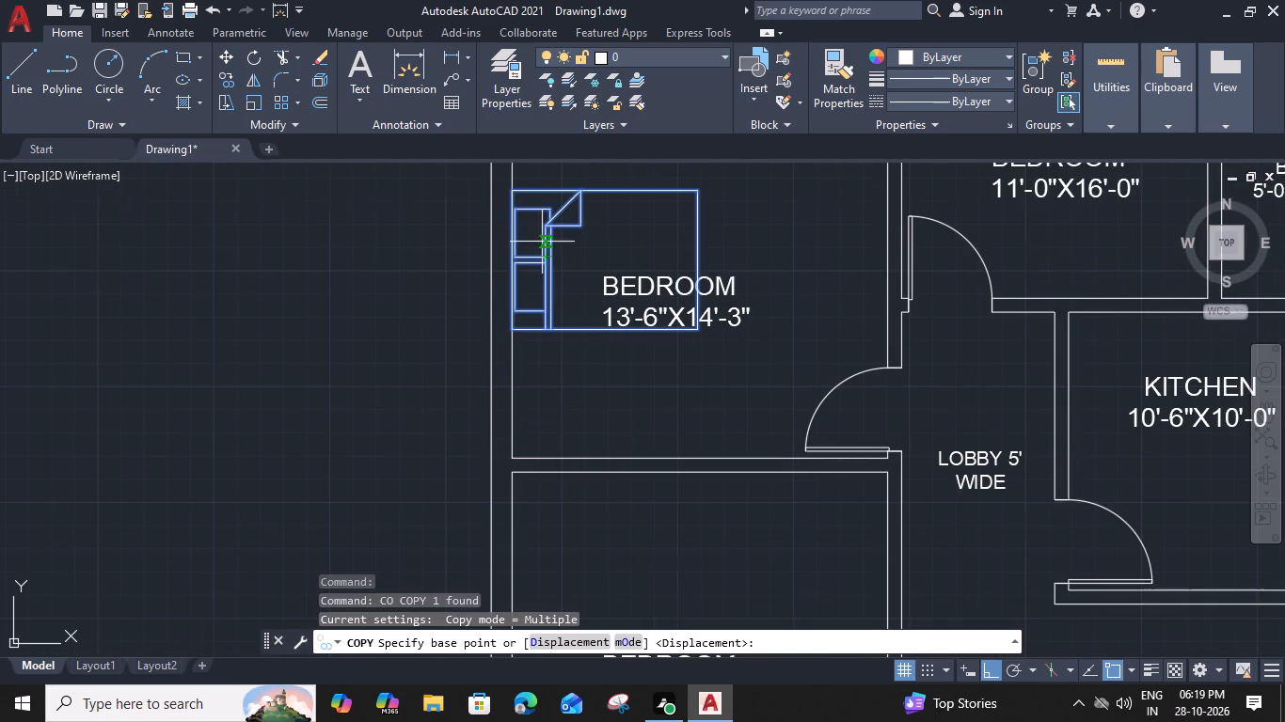
scroll(542, 242, "up", 1)
left_click(461, 291)
scroll(461, 291, "down", 2)
middle_click_drag(468, 386, 472, 383)
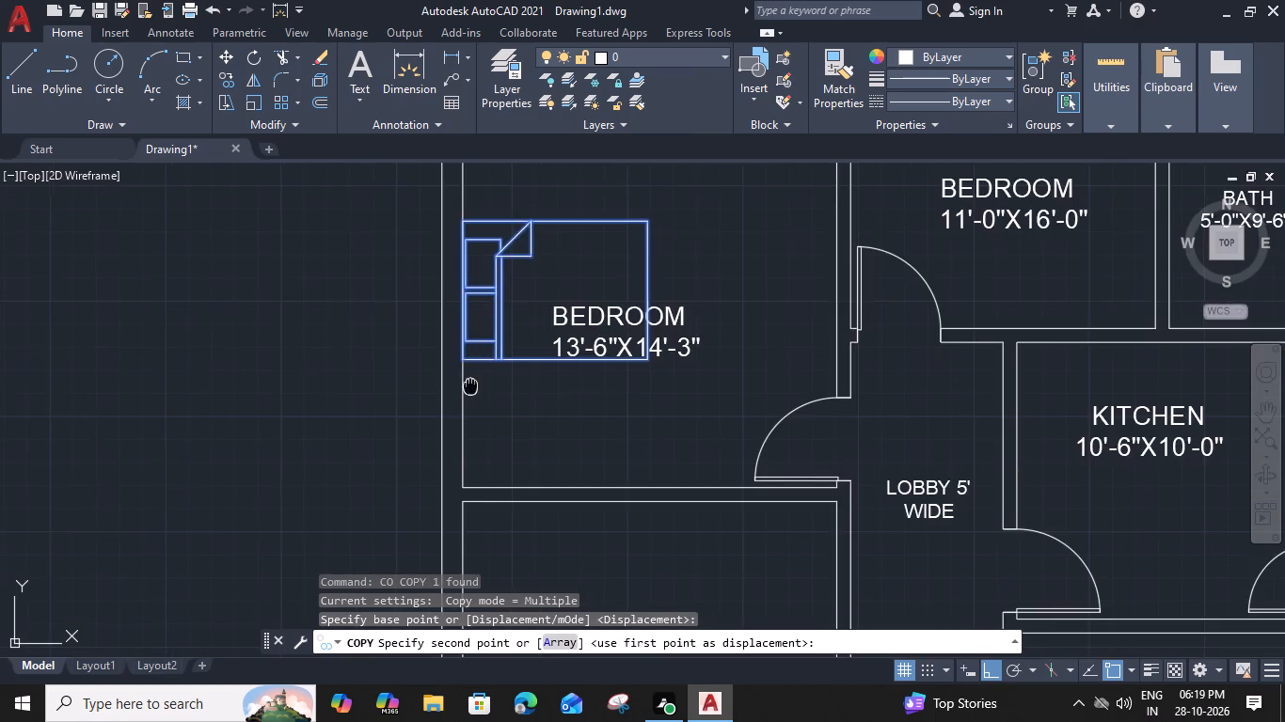
middle_click_drag(472, 383, 515, 123)
left_click(509, 406)
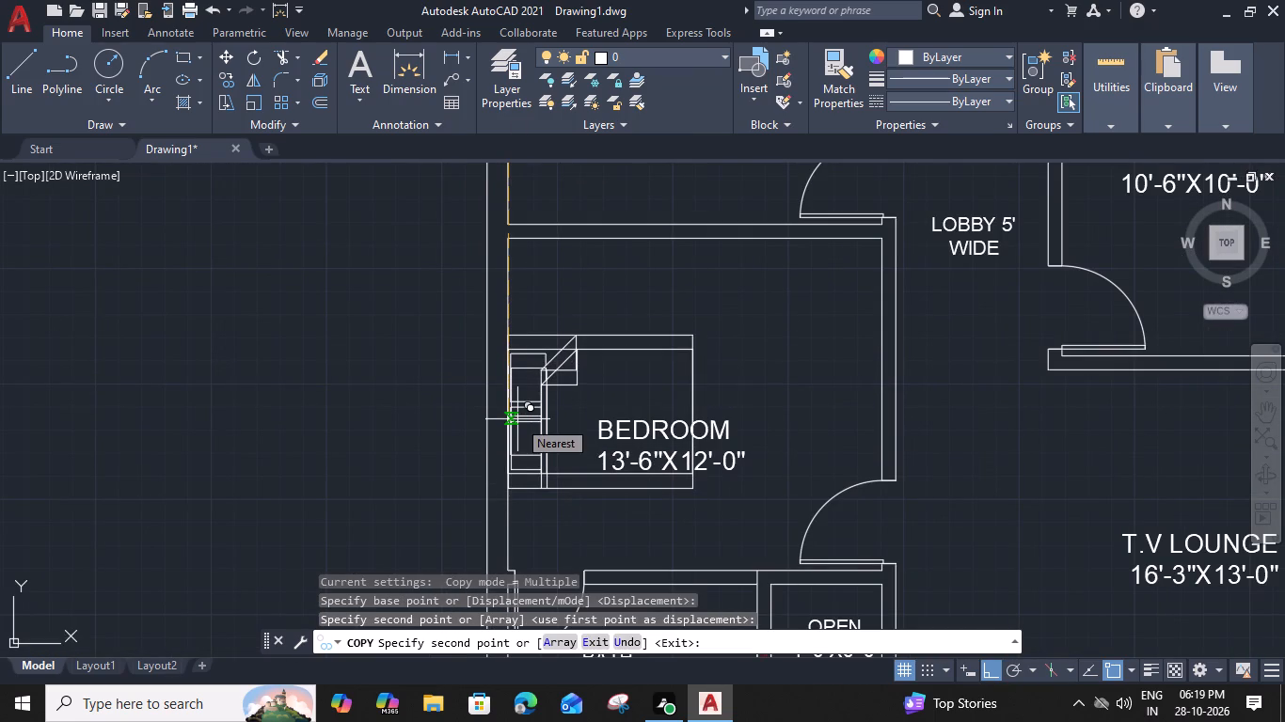
key("Escape")
Rotate the BEDROOM 13'-6"X12'-0" label about its northwest corner.
left_click(662, 434)
type("RO")
key("space")
left_click(599, 418)
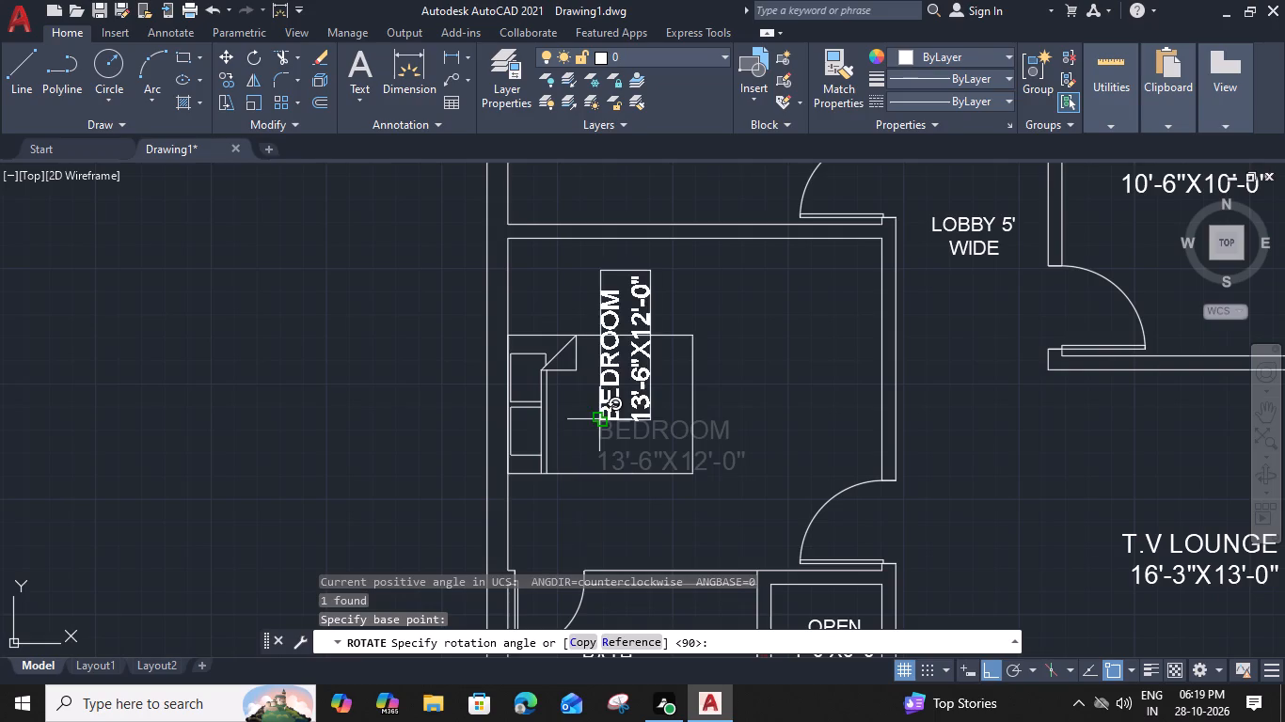
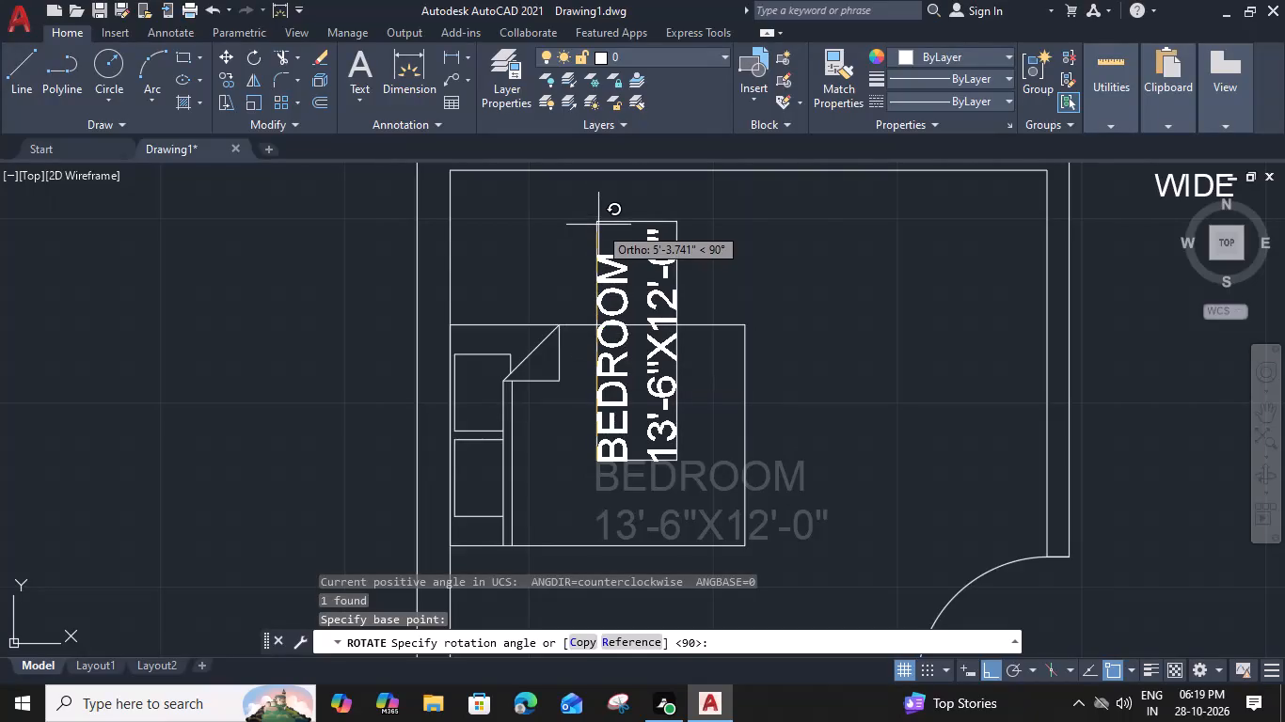
Set the rotation of the BEDROOM 13'-6"X12'-0" label to 90° so it reads vertically.
left_click(595, 222)
Move the vertical BEDROOM 13'-6"X12'-0" label east past the foot of the bed and about 1'-10" south, alongside the bed.
left_click_drag(689, 259, 679, 262)
left_click(575, 304)
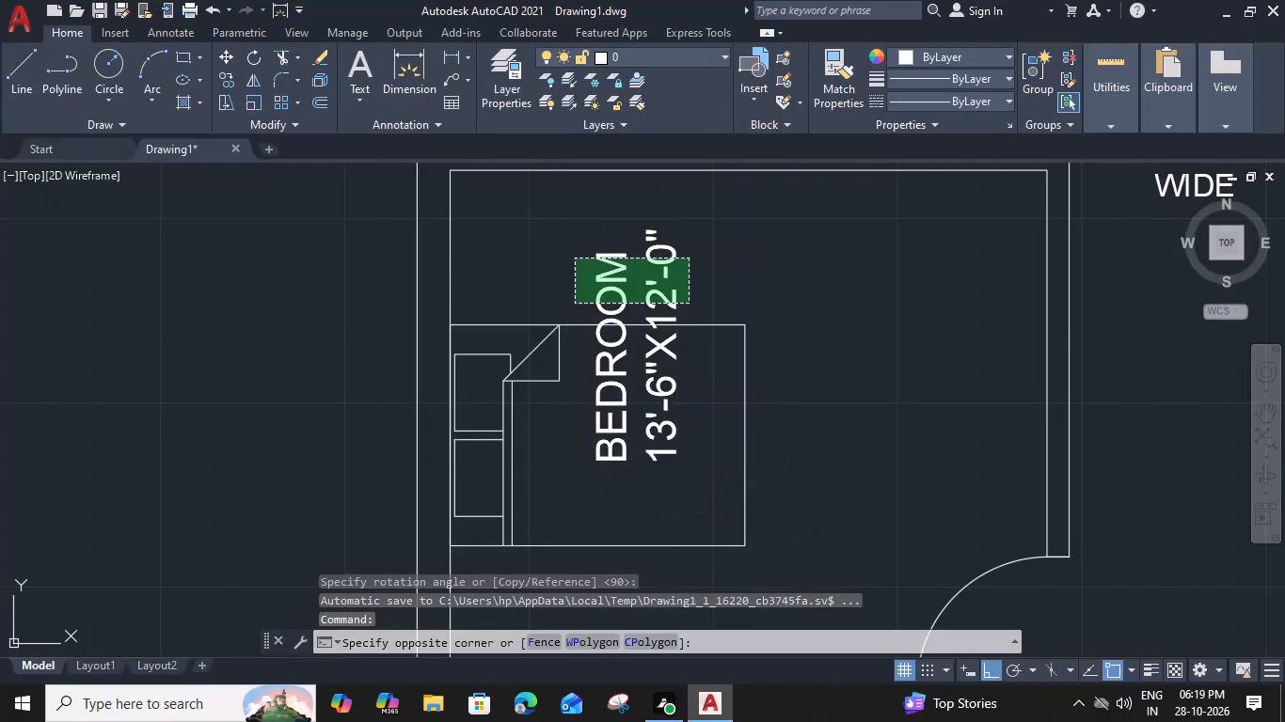
key("m")
key("space")
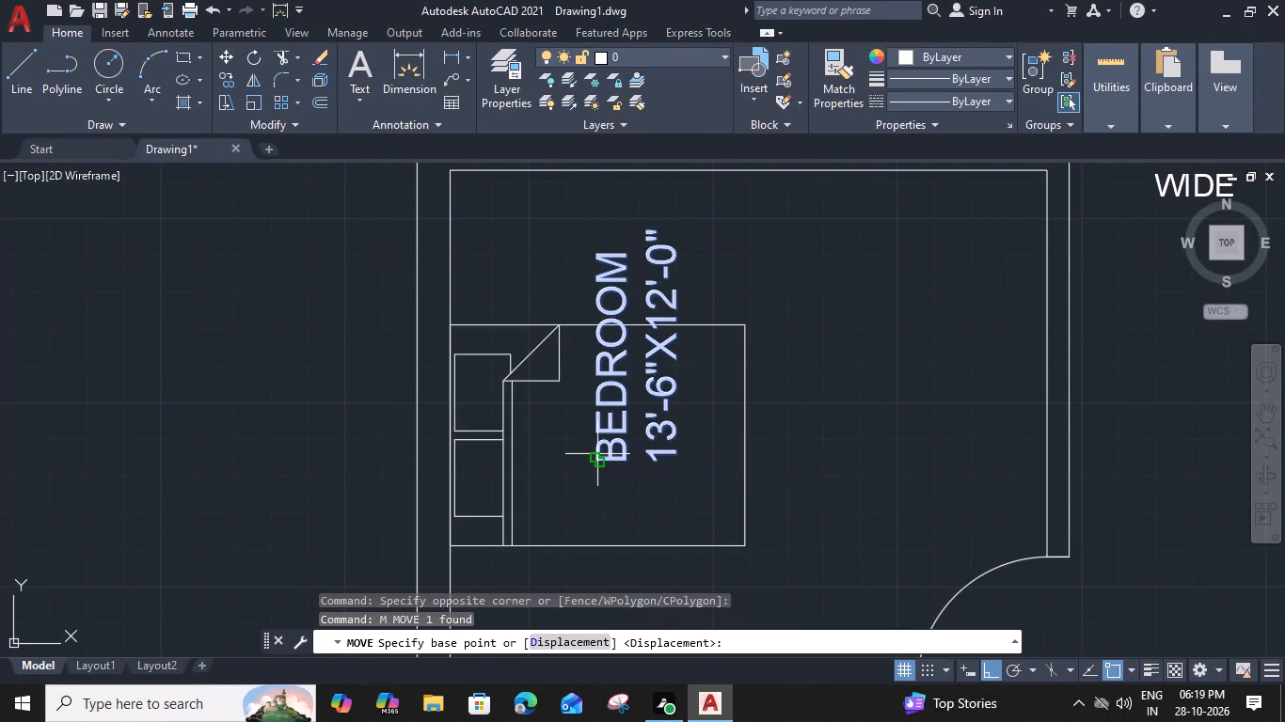
left_click(597, 454)
left_click(763, 471)
left_click(775, 451)
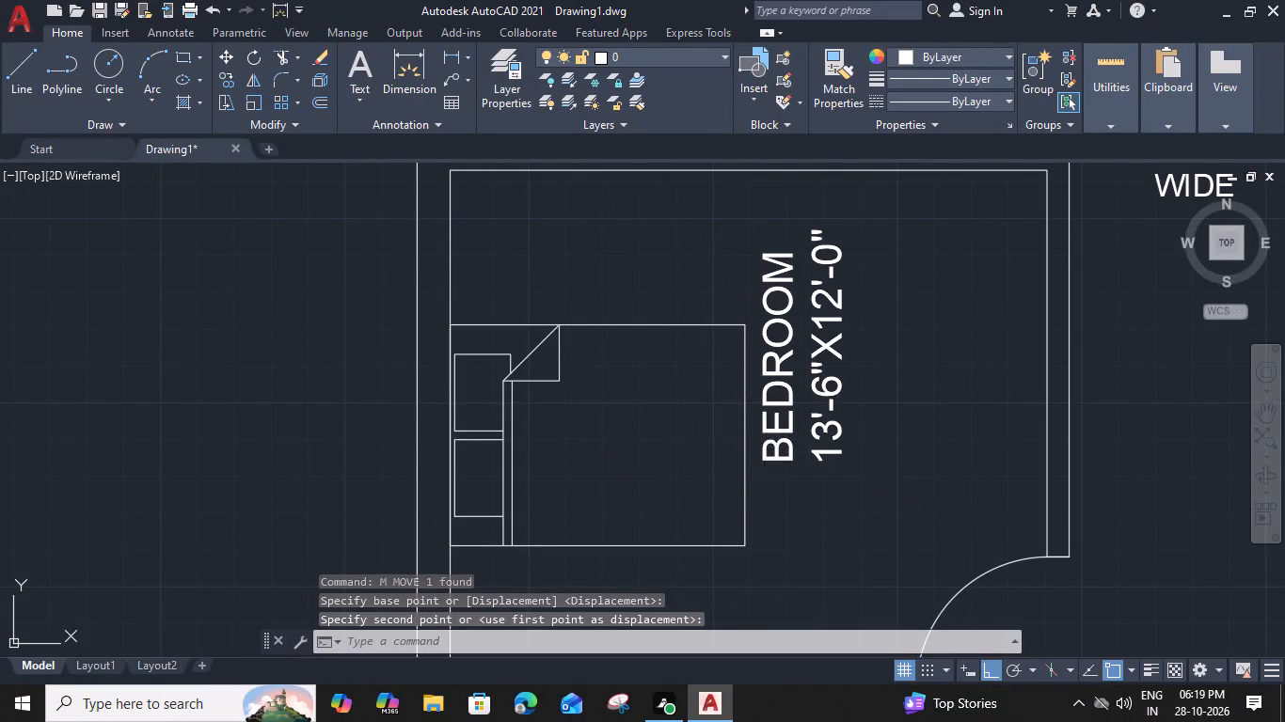
type("M")
key("space")
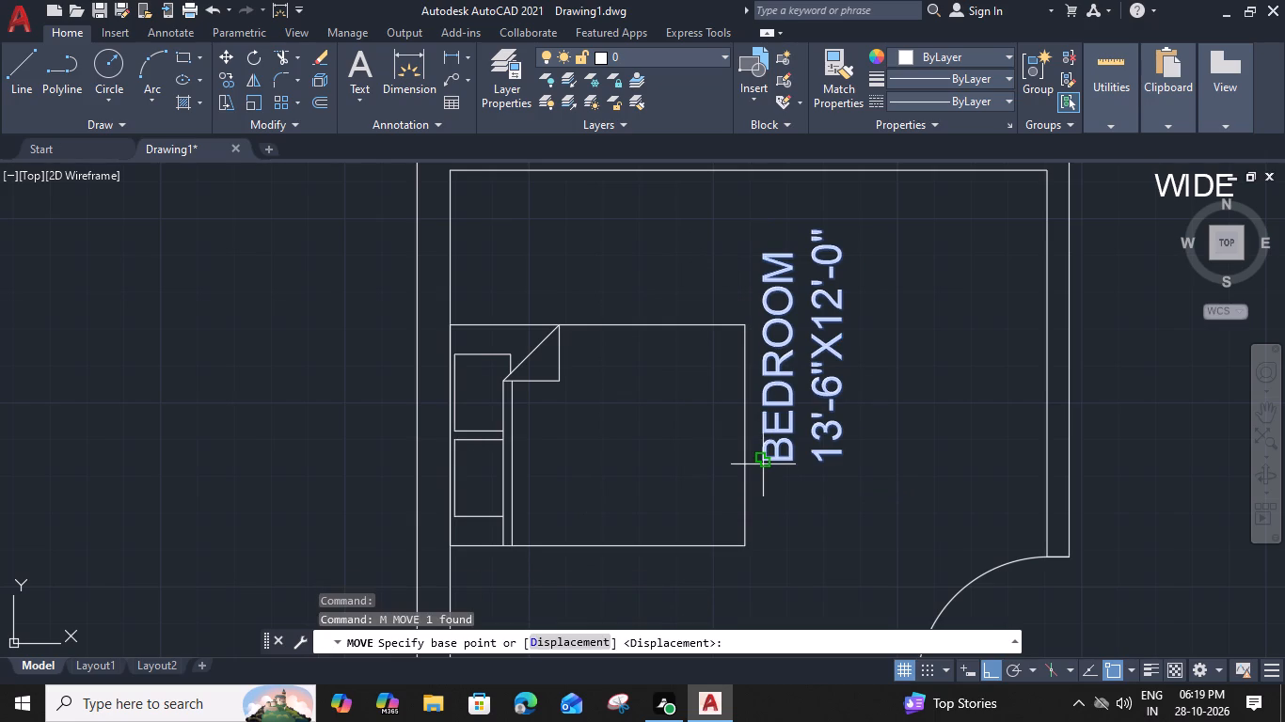
left_click(763, 464)
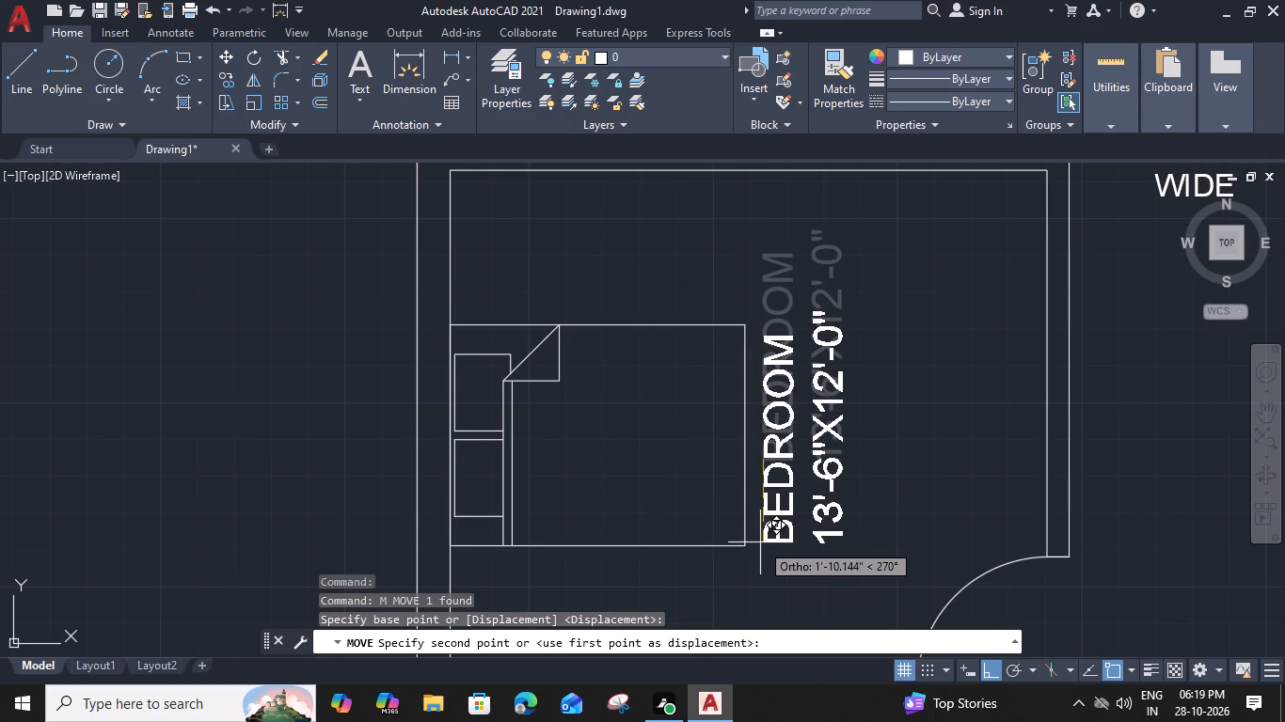
left_click(760, 542)
Rotate the BEDROOM 13'-6"X14'-3" label by 90° about its northwest corner so it reads vertically.
scroll(759, 428, "down", 1)
middle_click_drag(696, 325, 630, 639)
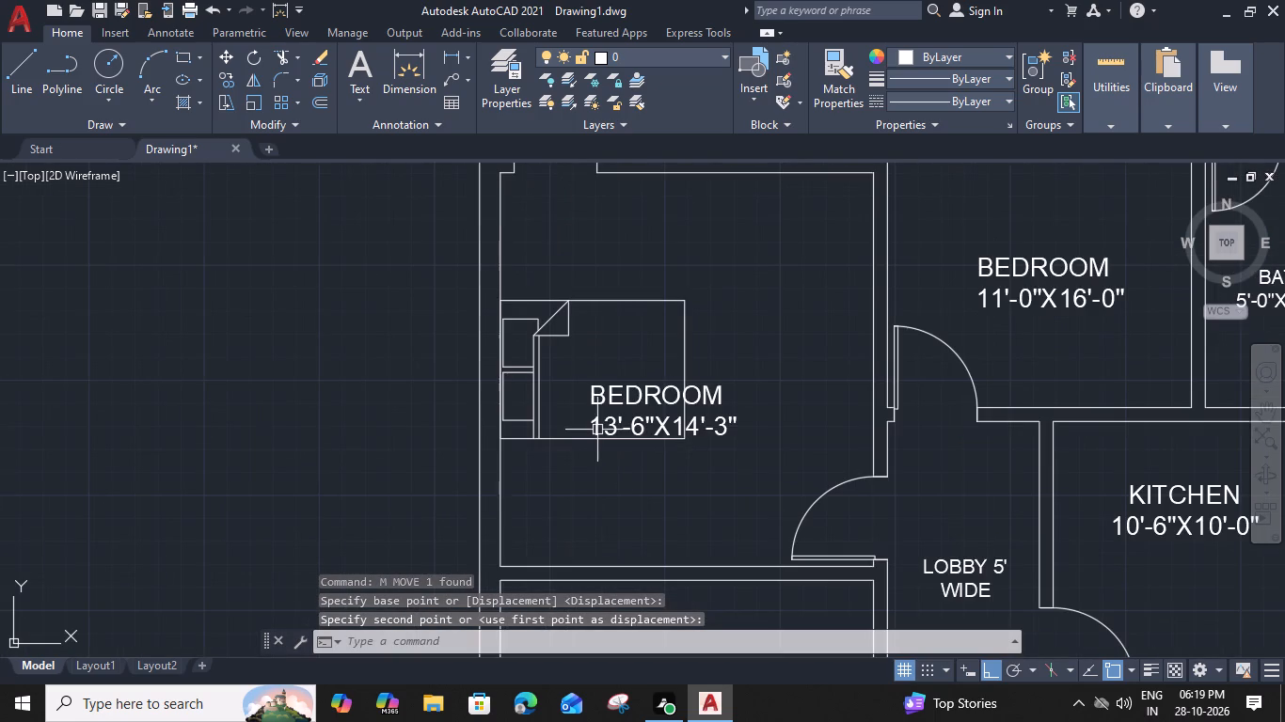
left_click(596, 427)
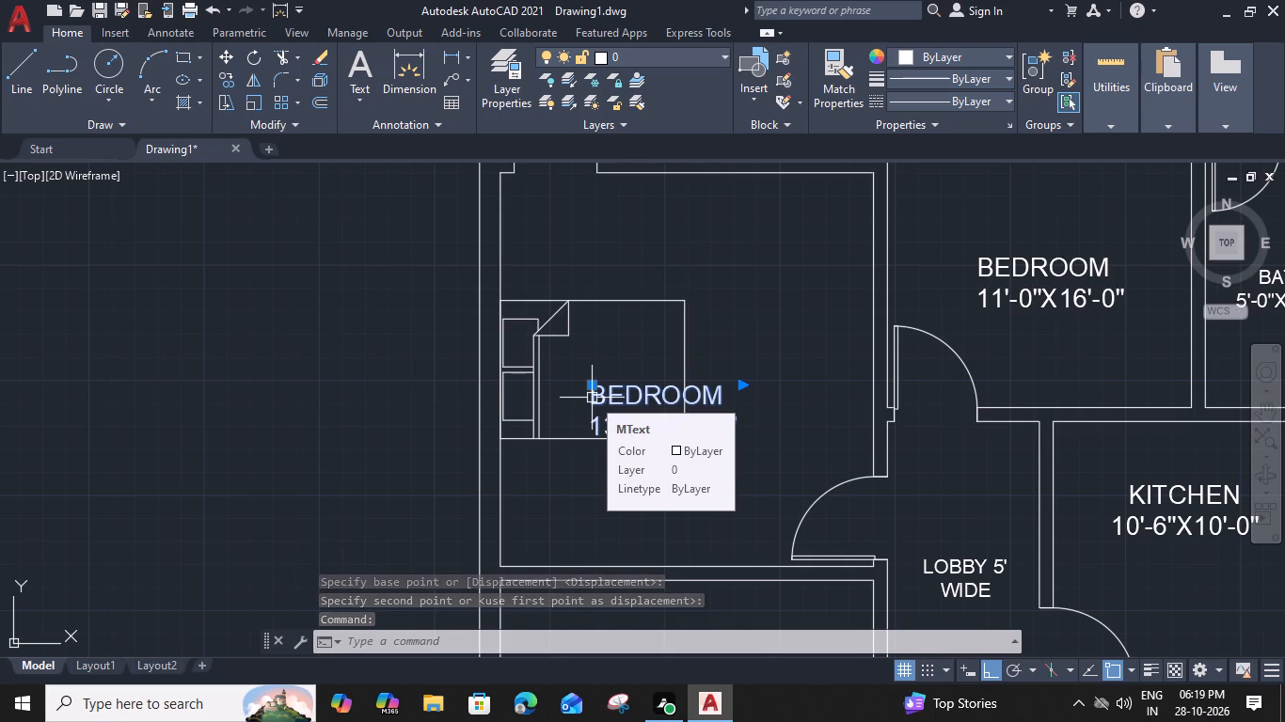
type("RO")
key("space")
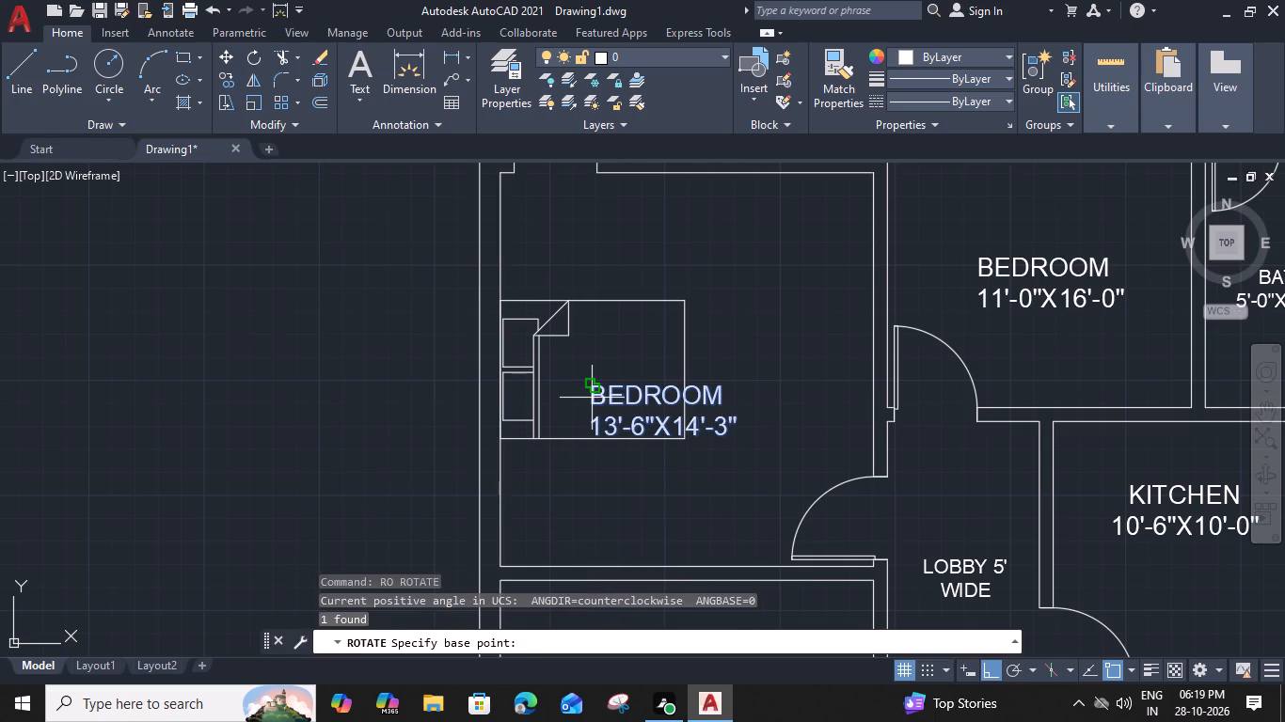
left_click(595, 384)
scroll(588, 329, "up", 2)
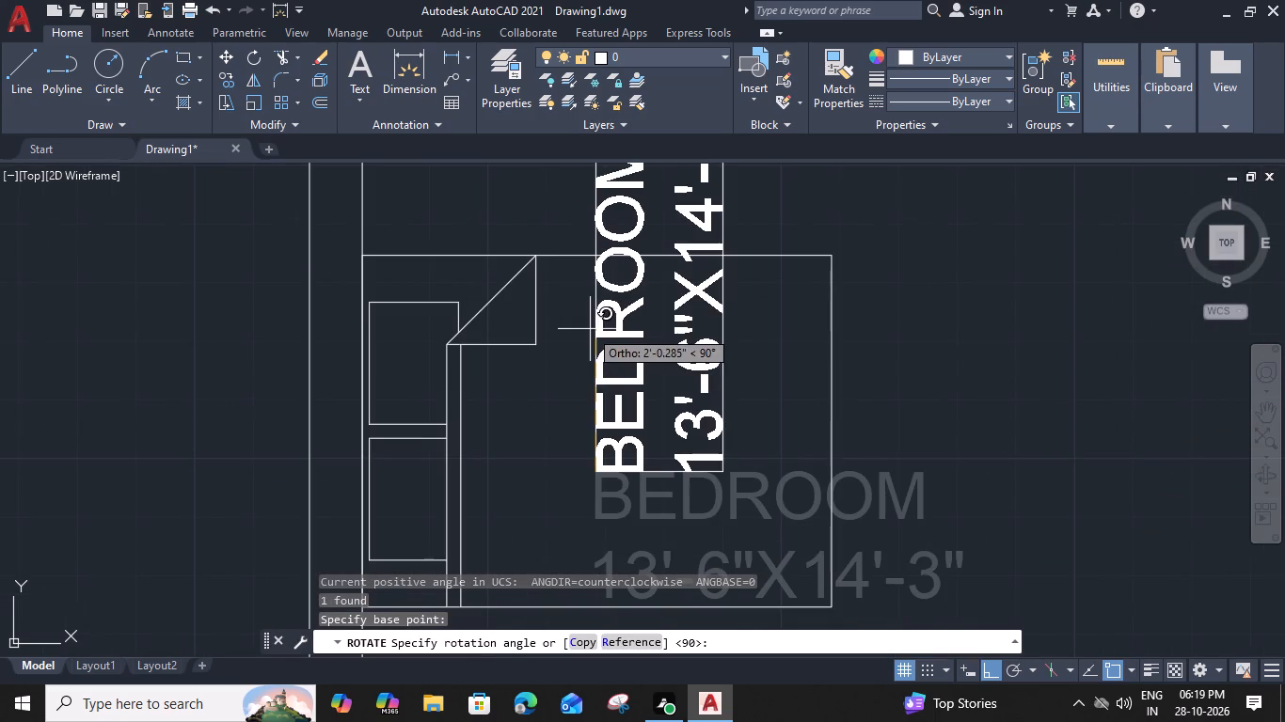
middle_click_drag(595, 235, 589, 389)
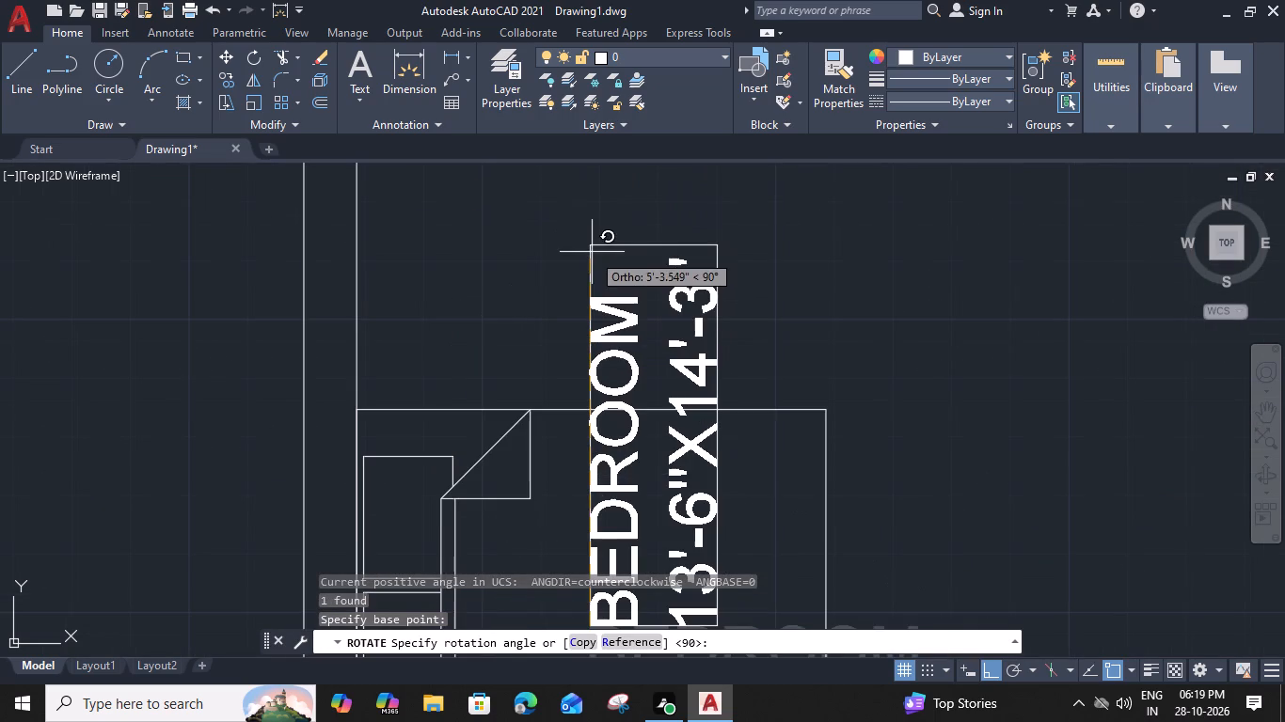
left_click(590, 248)
Move the vertical BEDROOM 13'-6"X14'-3" label east past the foot of the bed and south, alongside the bed.
scroll(602, 375, "down", 1)
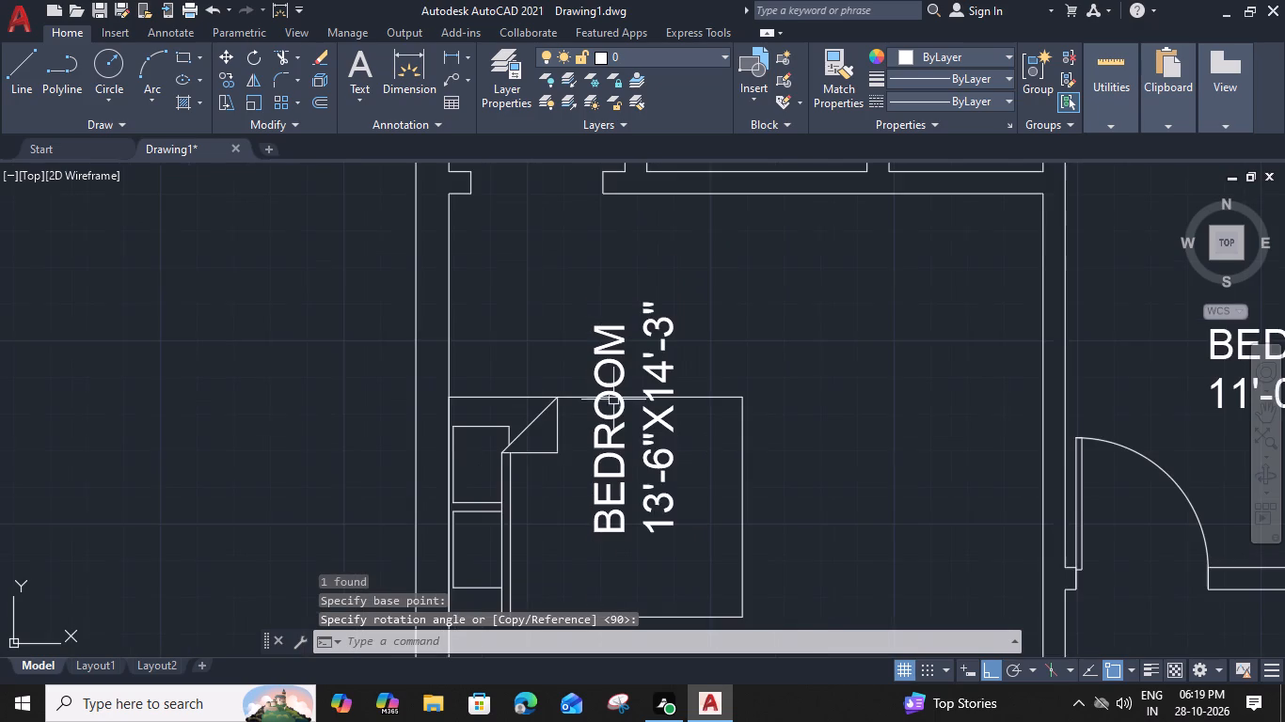
middle_click_drag(636, 464, 624, 314)
left_click(599, 353)
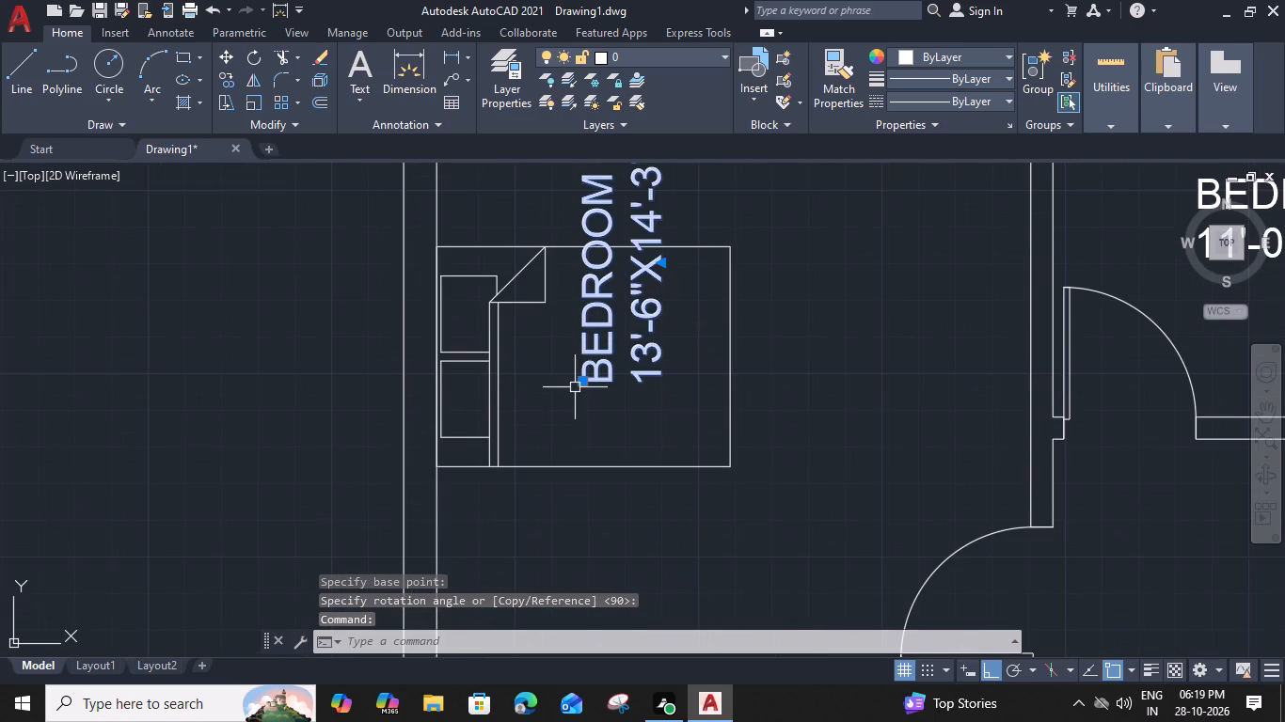
type("M")
key("space")
left_click(585, 378)
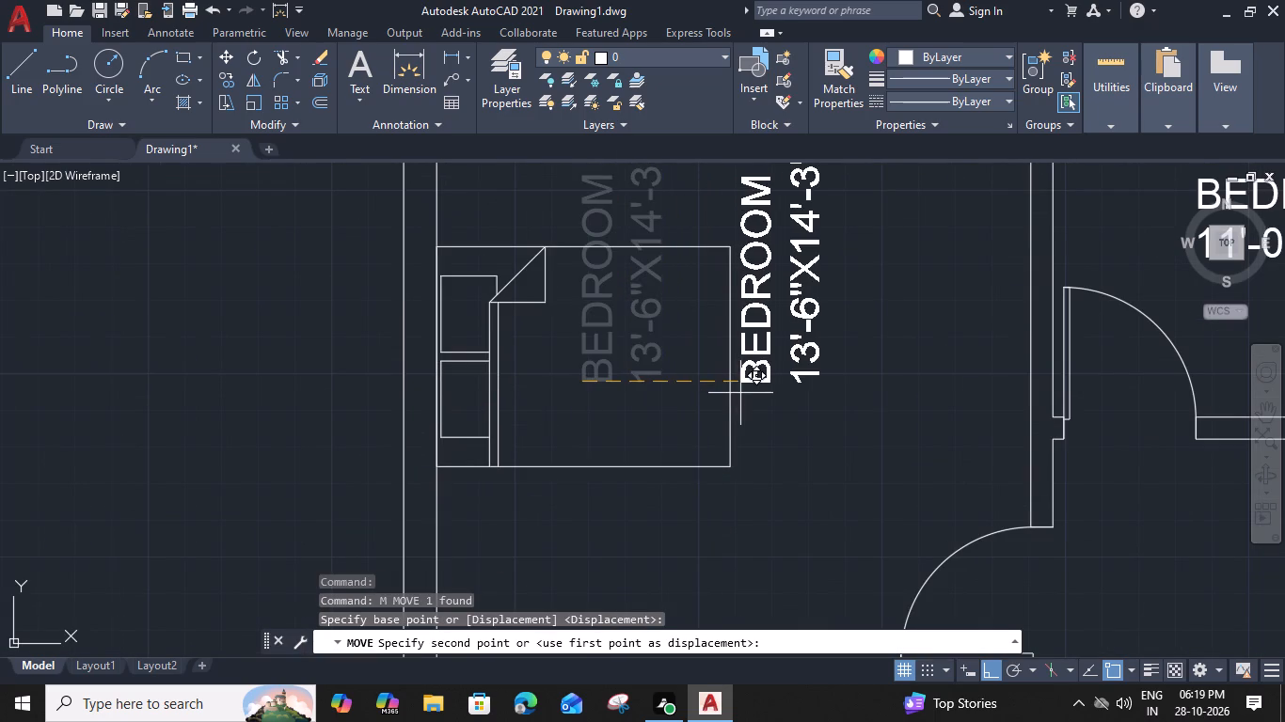
left_click(743, 393)
left_click(746, 382)
type("M")
key("space")
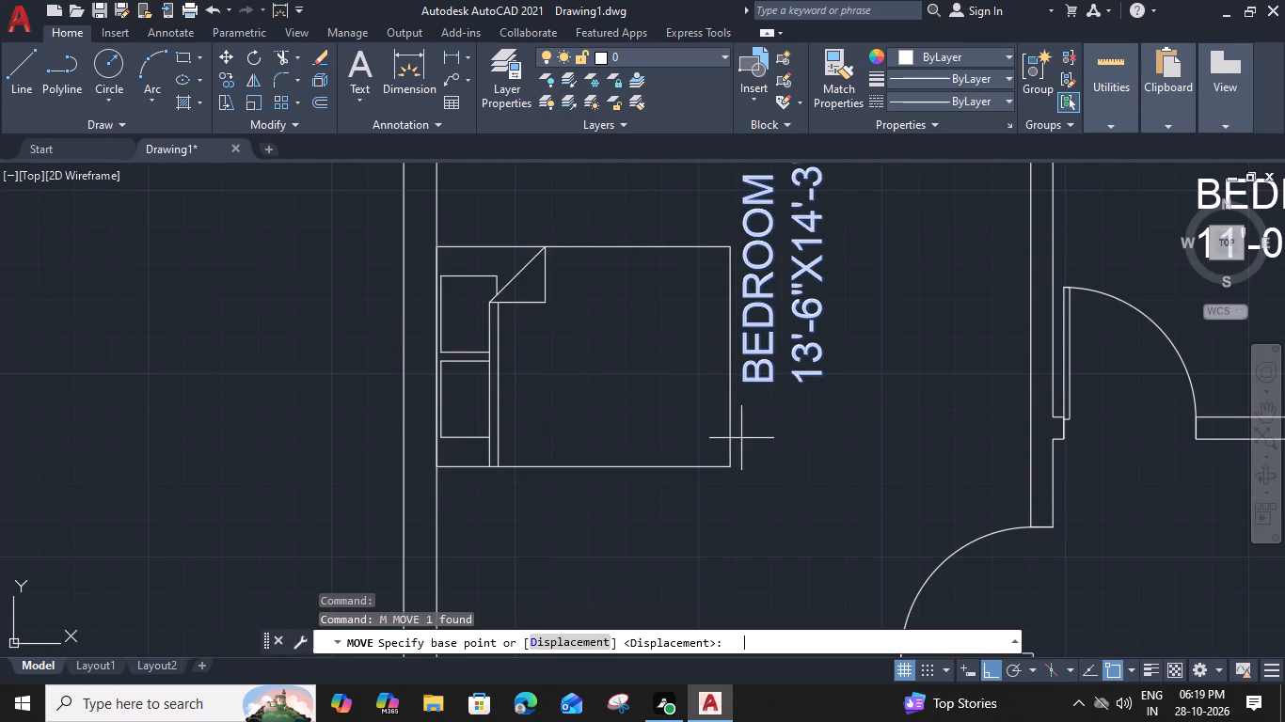
left_click(744, 385)
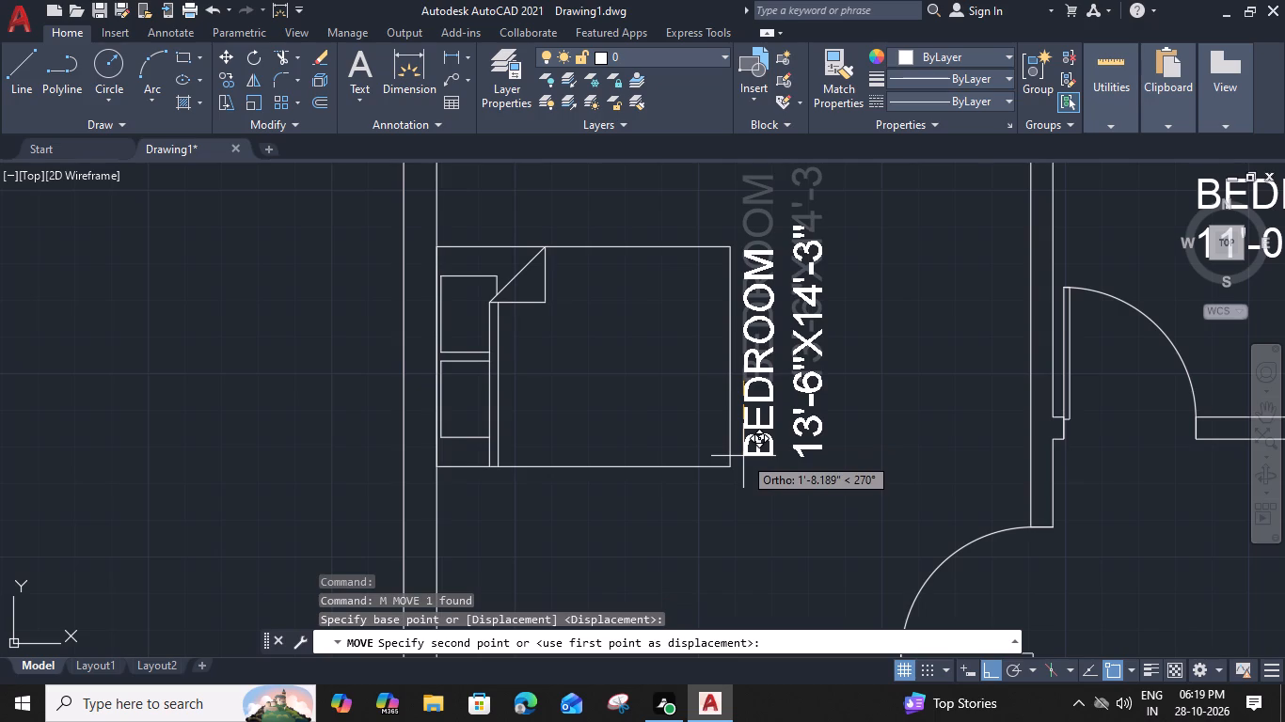
left_click(743, 464)
Move the BEDROOM 11'-0"X16'-0" label about 3' north to just below the foot of the bed.
scroll(743, 464, "down", 1)
middle_click_drag(790, 541, 547, 436)
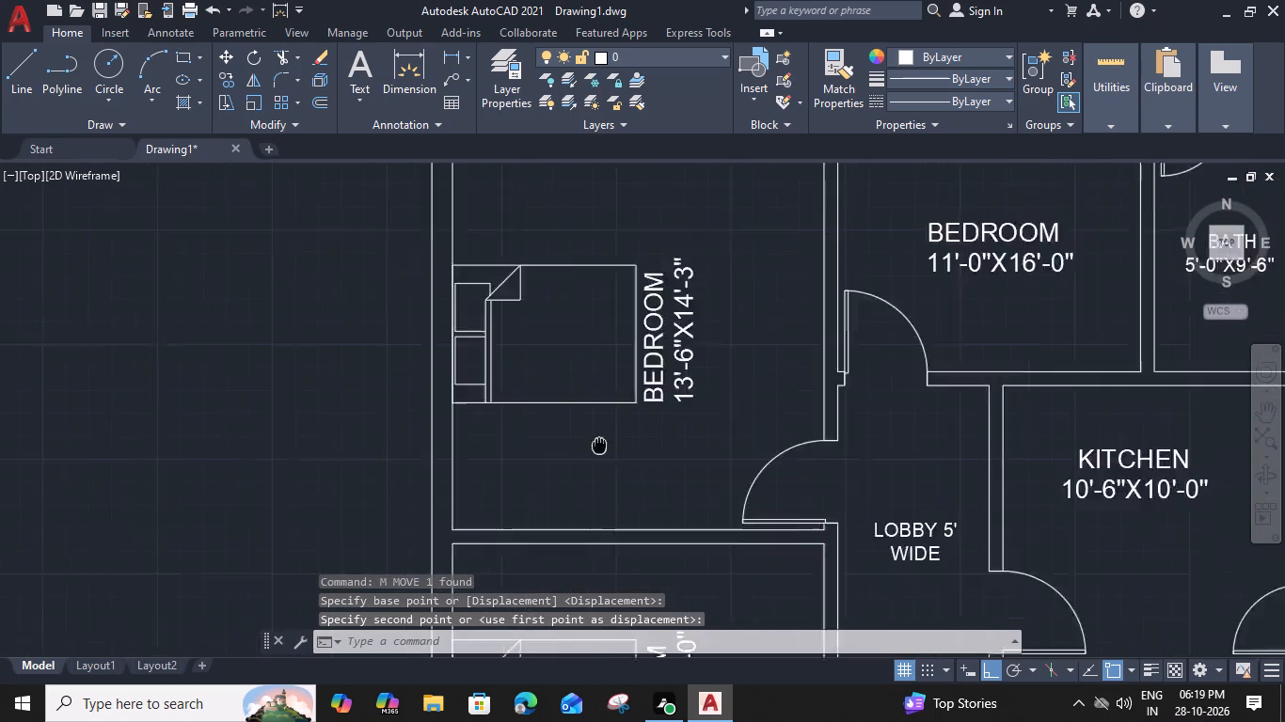
middle_click_drag(547, 436, 484, 451)
scroll(562, 416, "down", 1)
middle_click_drag(683, 337, 646, 454)
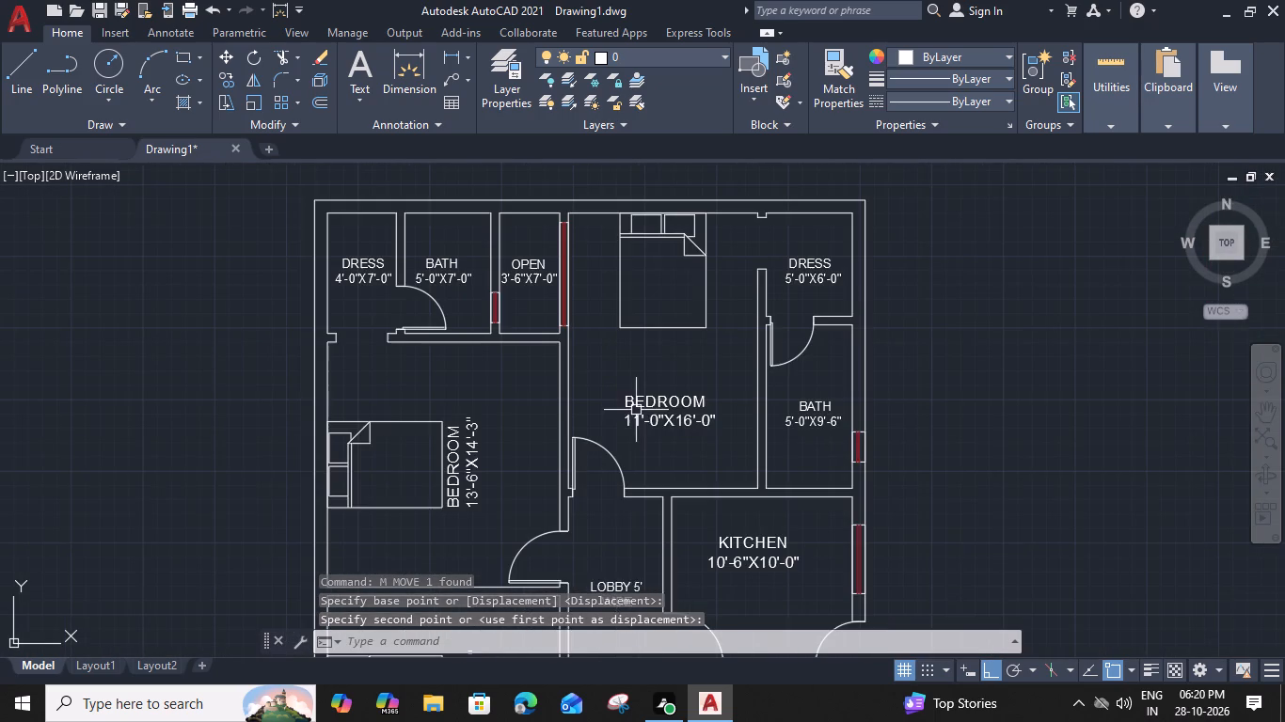
left_click(636, 410)
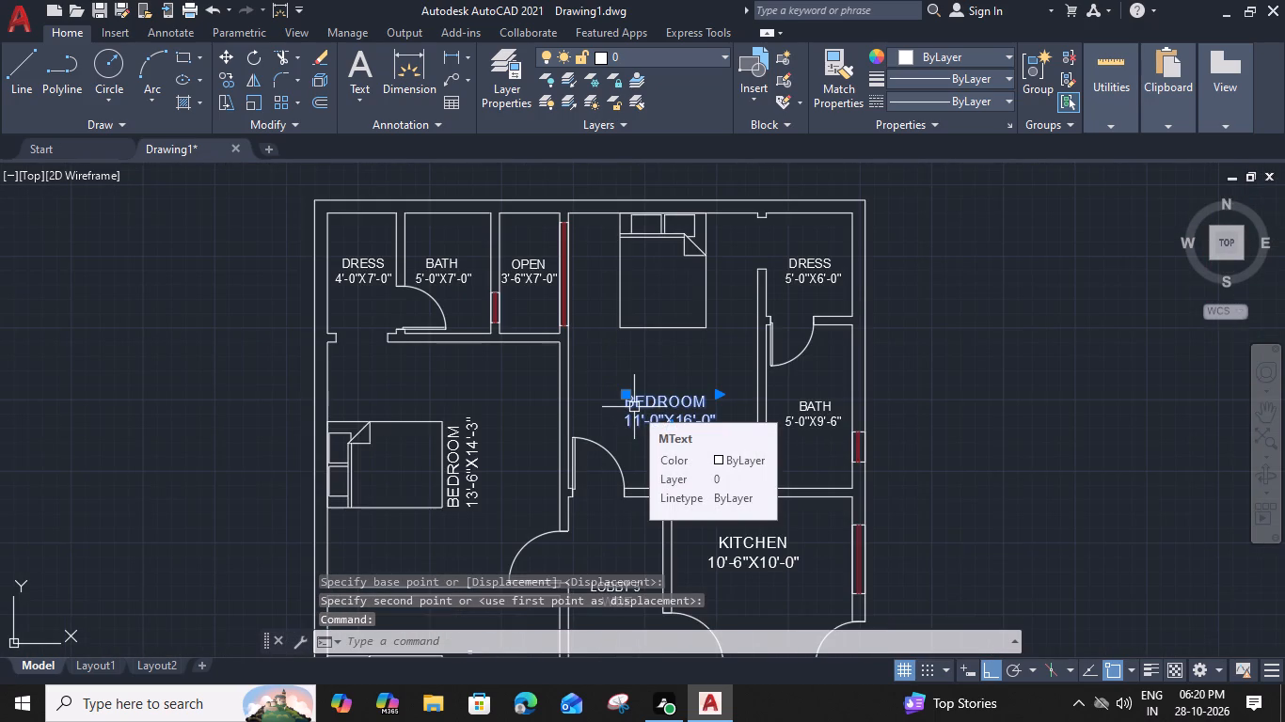
type("M")
key("space")
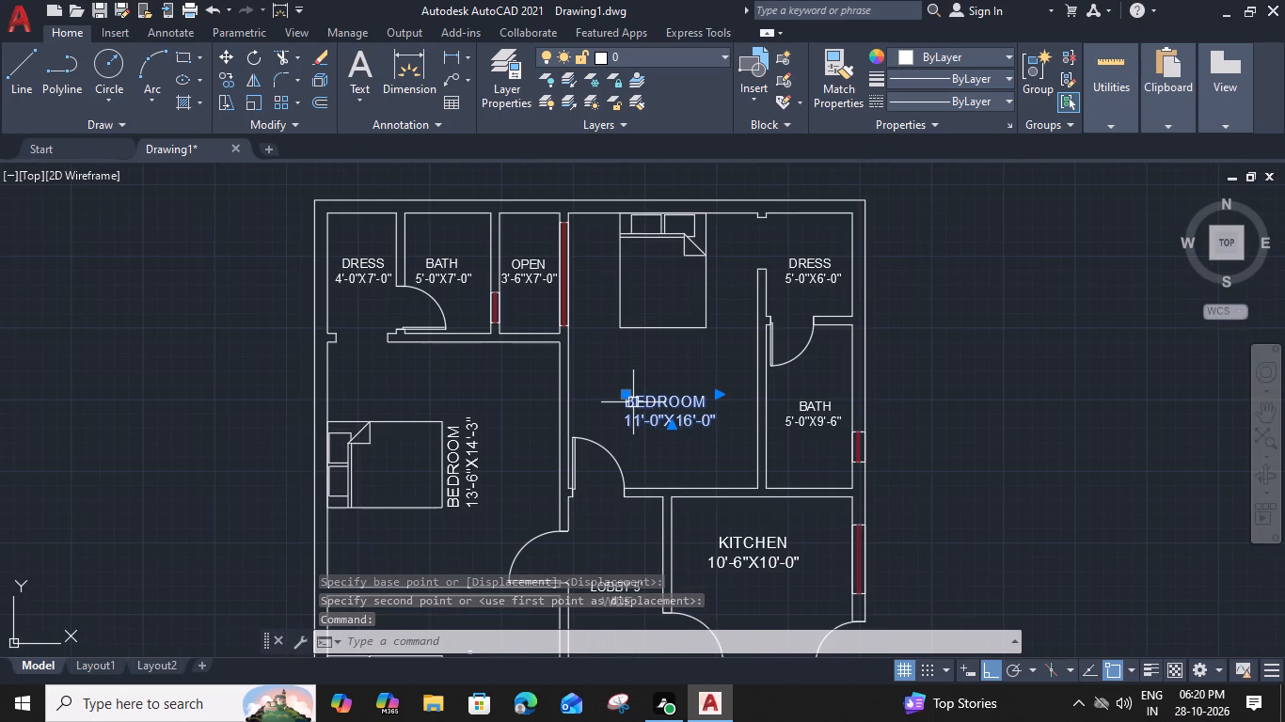
scroll(630, 394, "up", 2)
left_click(615, 399)
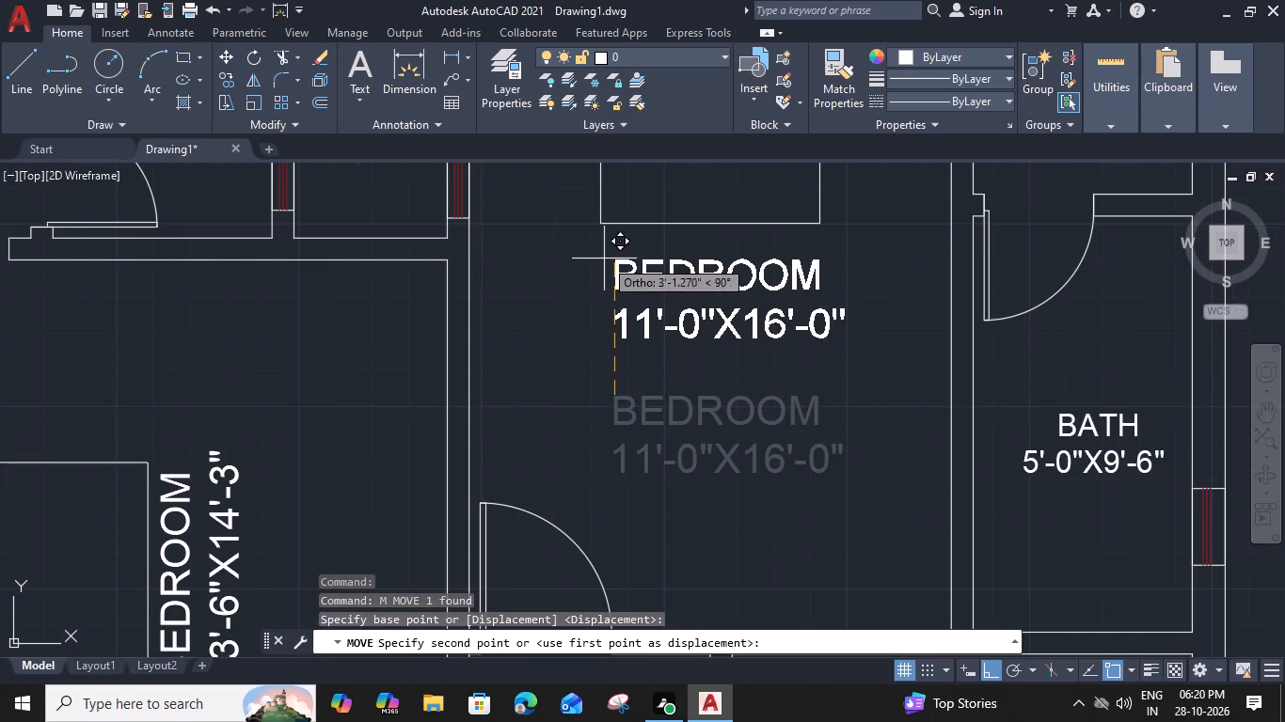
left_click(604, 255)
Shift the BEDROOM 11'-0"X16'-0" label slightly west to center it under the bed.
middle_click_drag(599, 281, 648, 396)
left_click(667, 384)
key("m")
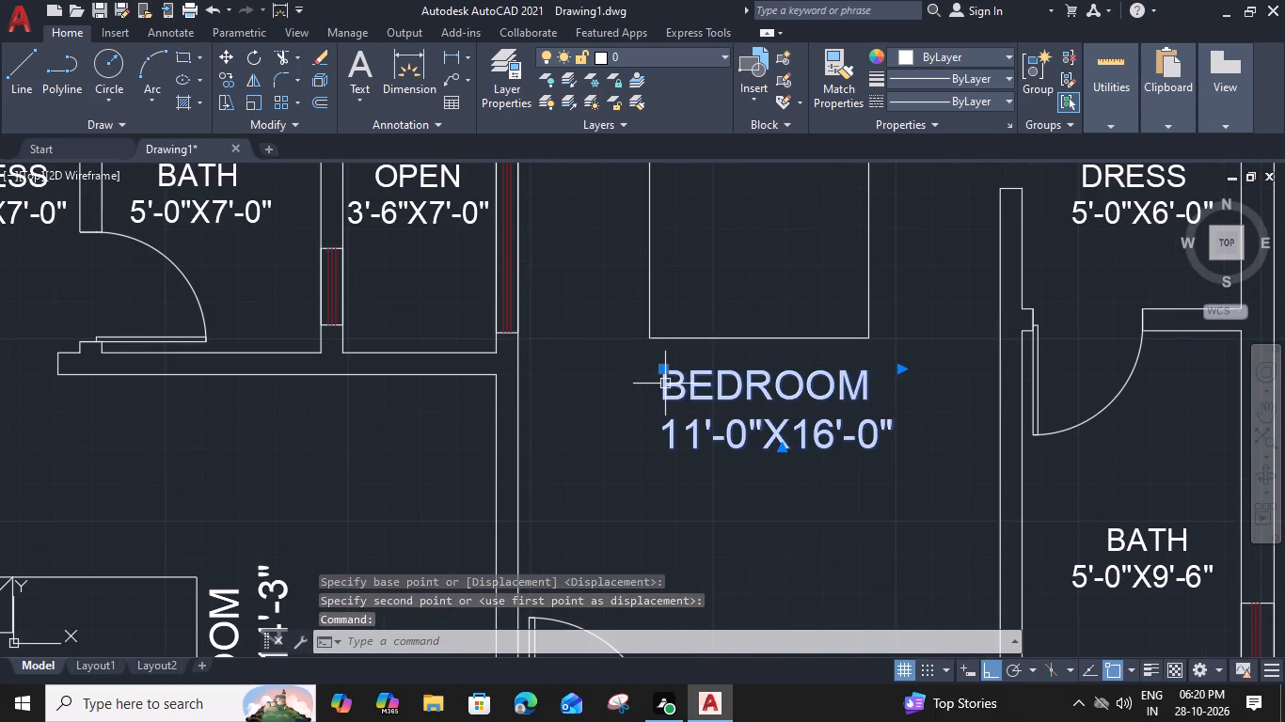
key("space")
scroll(650, 366, "up", 1)
left_click(667, 370)
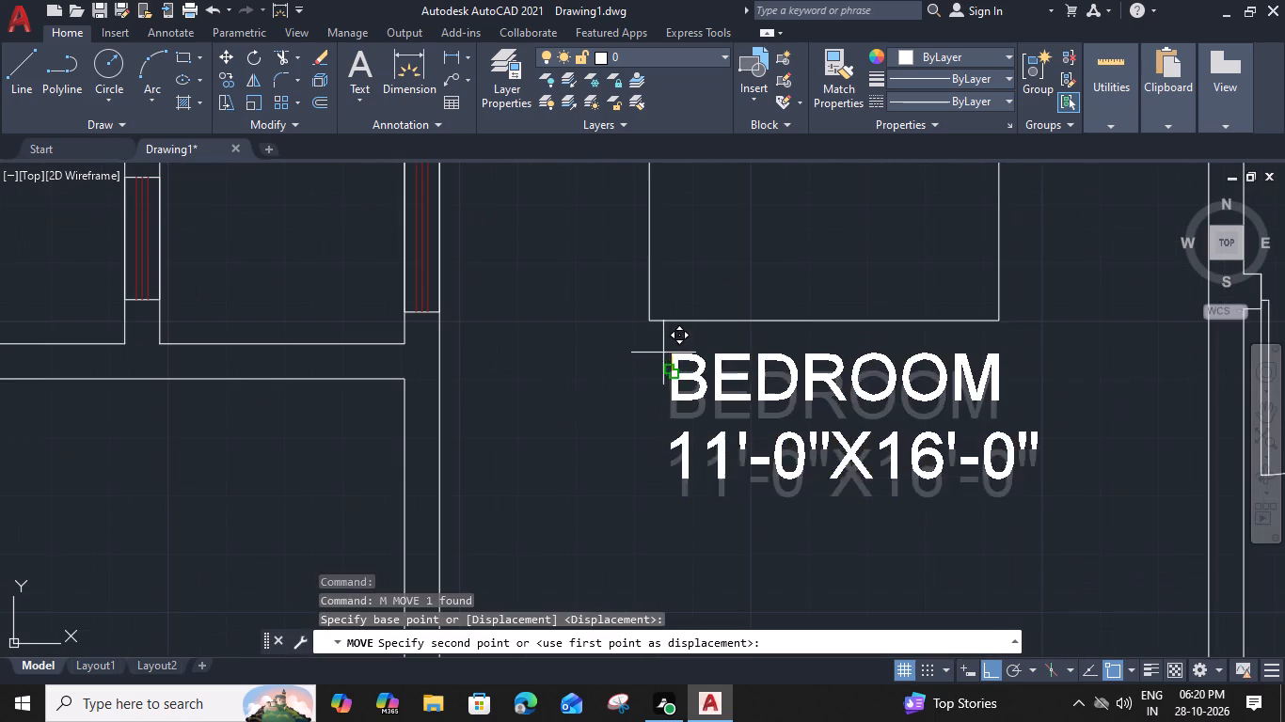
left_click(642, 369)
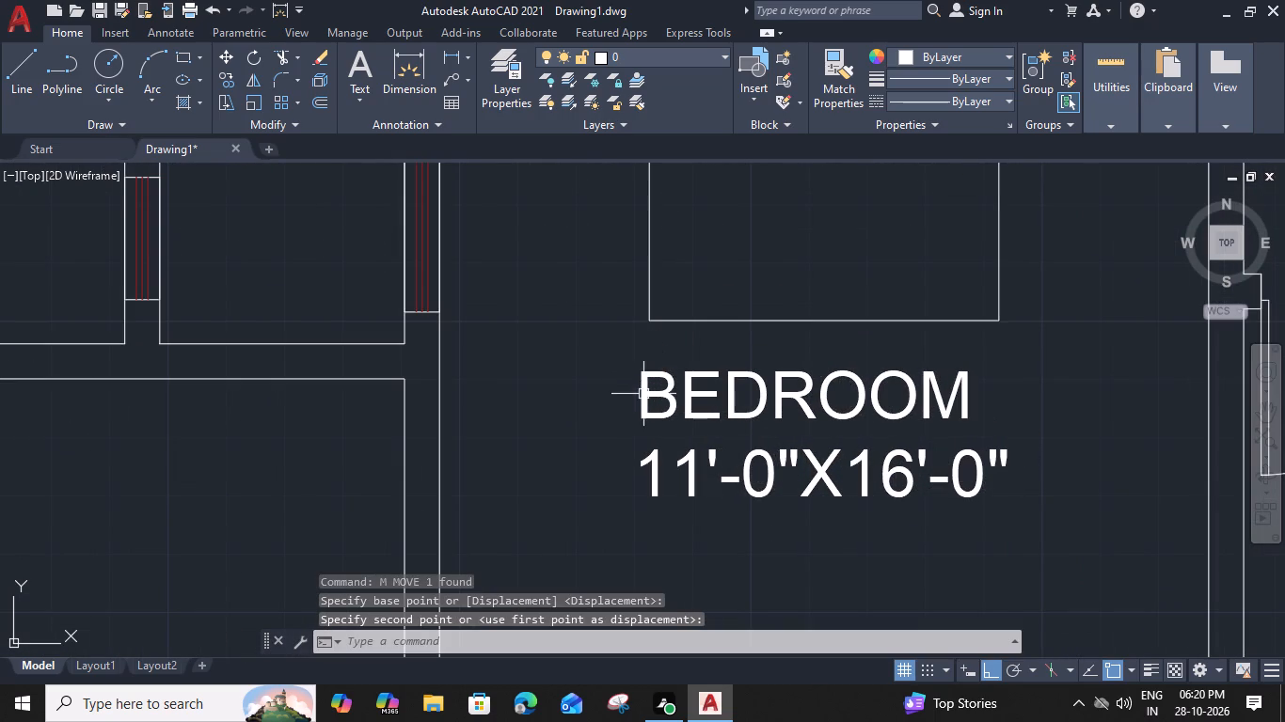
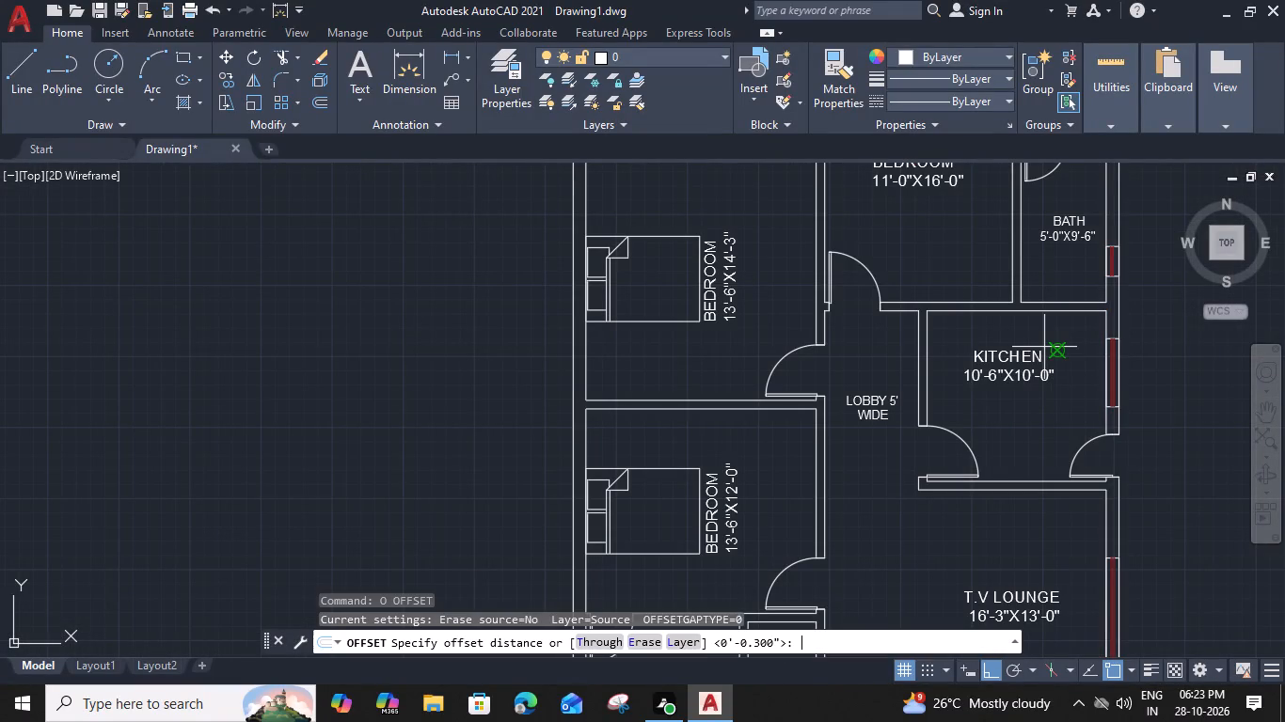
Offset the kitchen's east and north inner wall lines 2' into the room to outline the counter.
type("'")
key("space")
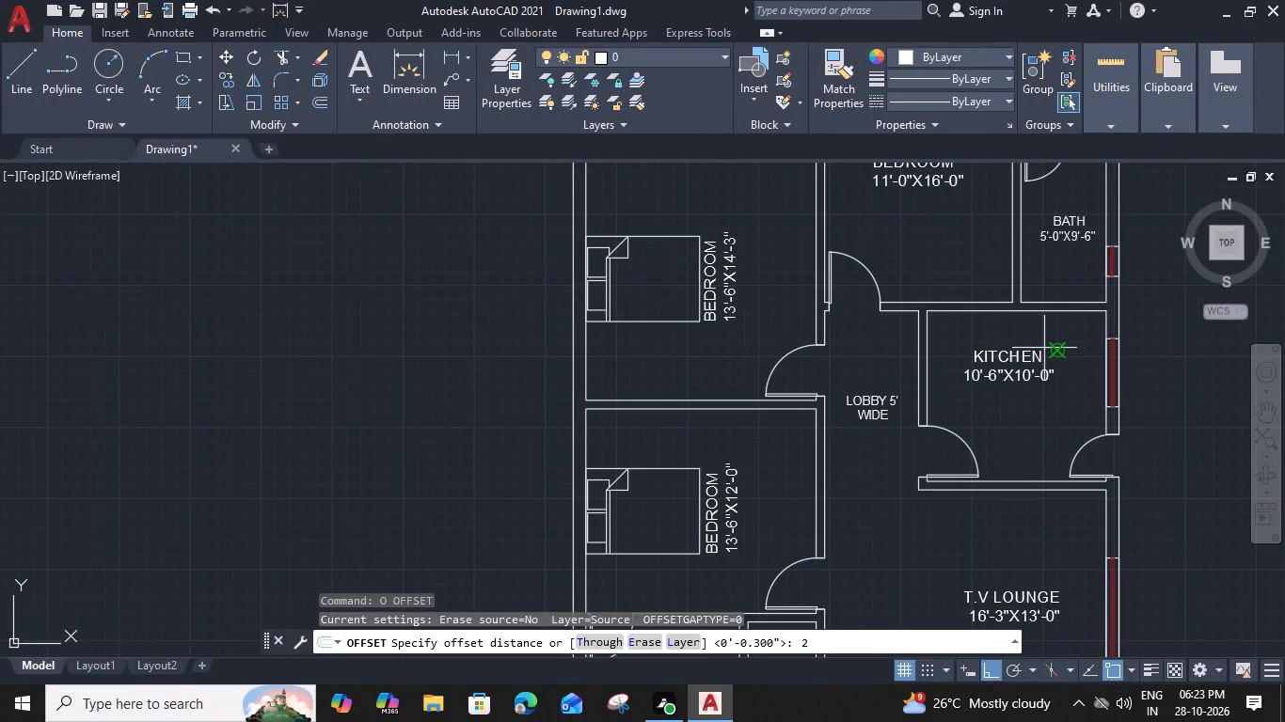
left_click(1042, 349)
left_click(1023, 312)
left_click(1021, 343)
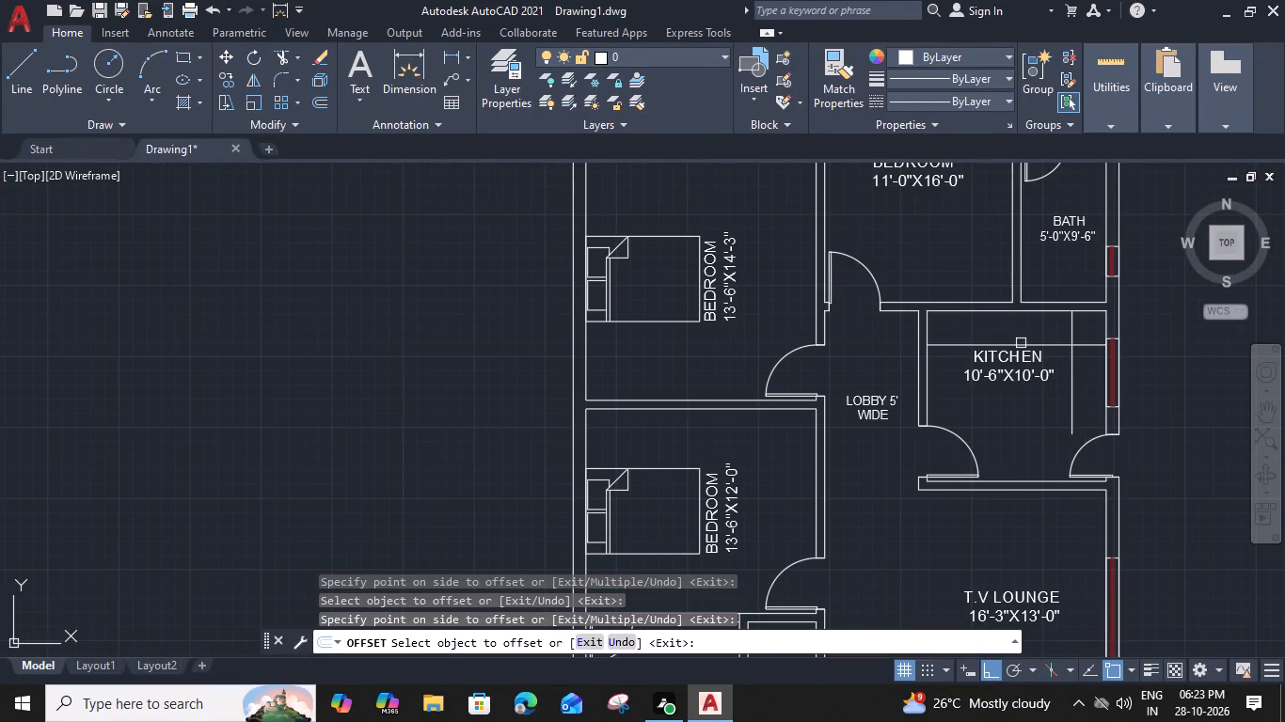
key("Escape")
Draw a horizontal line about 2' long from the kitchen's east wall to the vertical counter line, just north of the southeast door.
scroll(1100, 338, "up", 3)
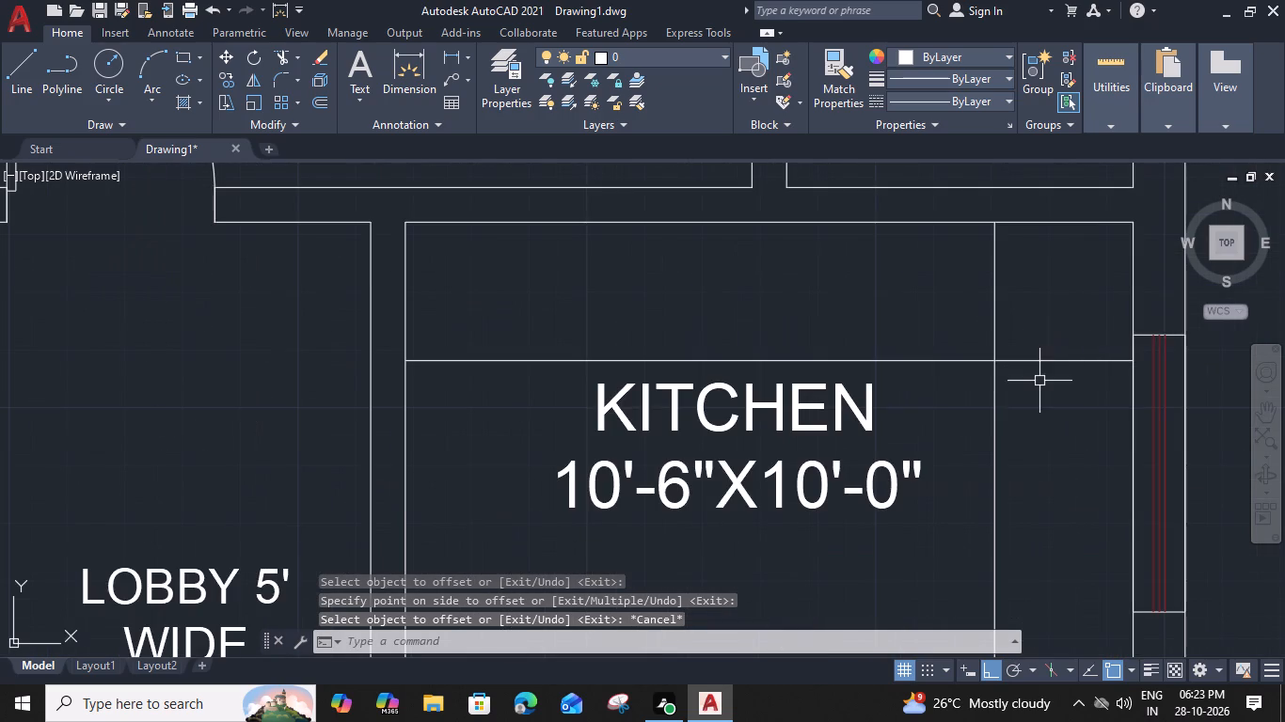
middle_click_drag(1062, 461, 1012, 227)
type("L")
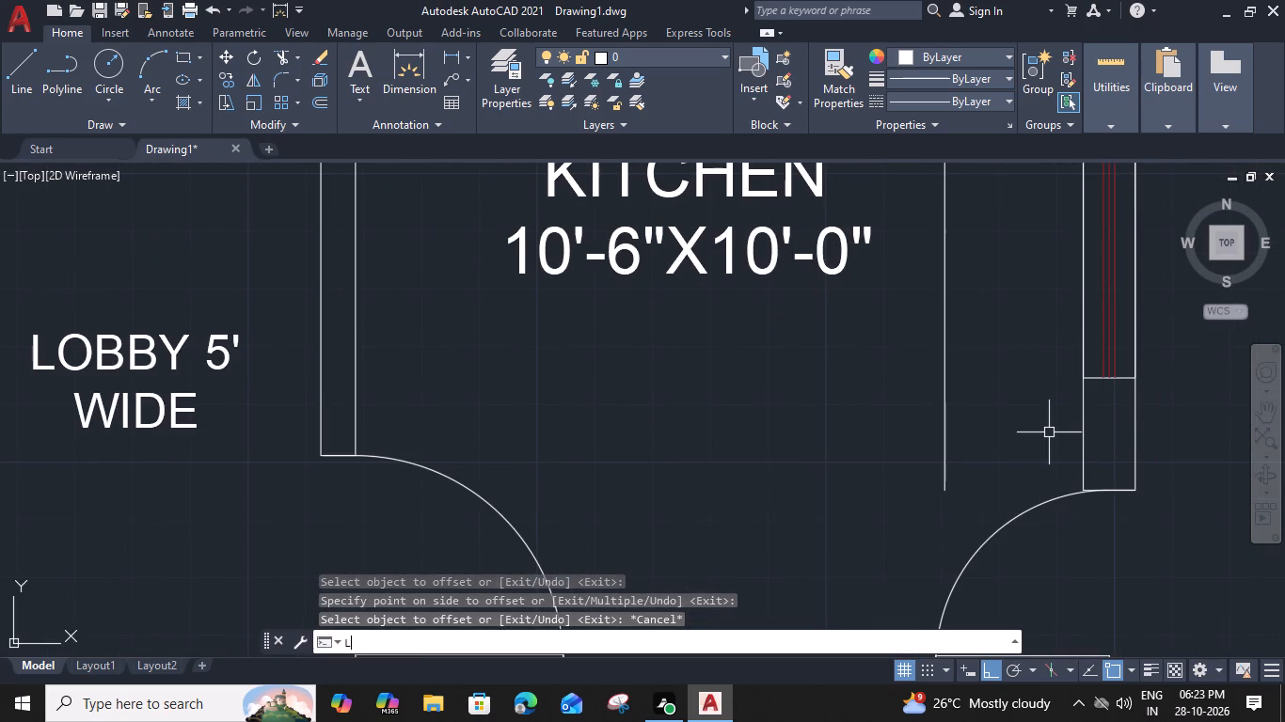
key("space")
left_click(1081, 421)
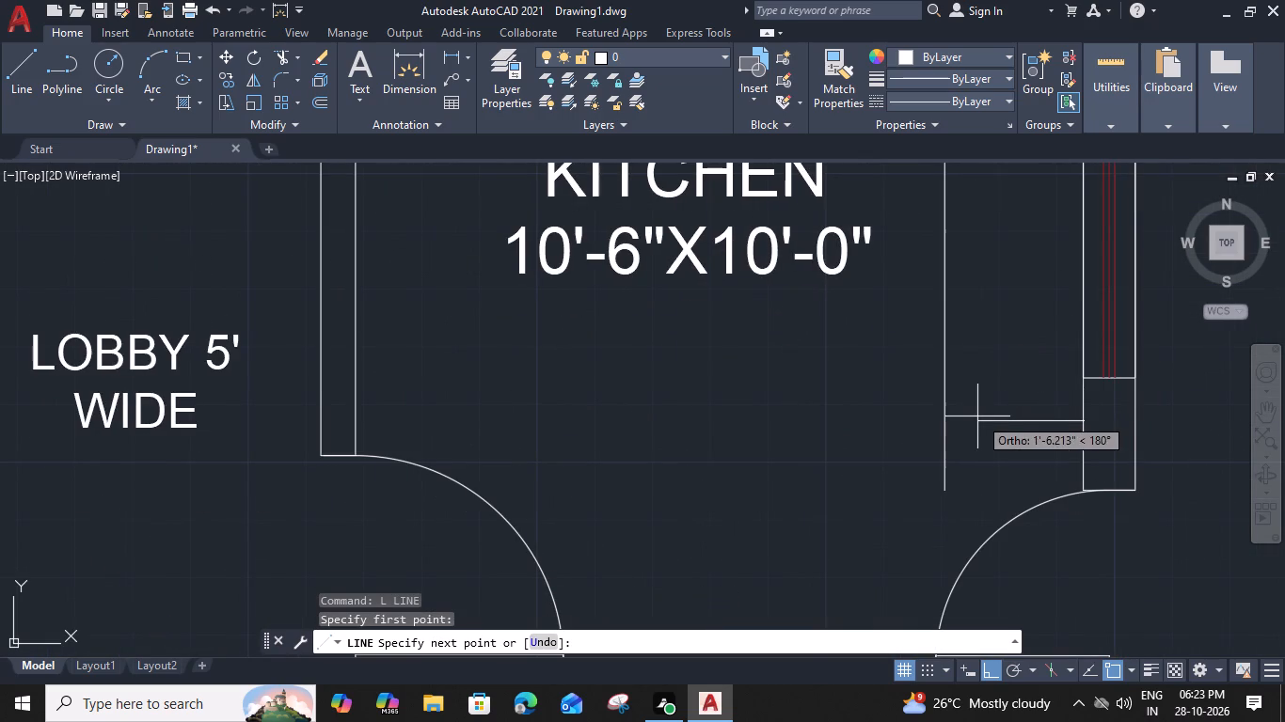
left_click(946, 424)
key("space")
Offset the counter's south end line, vertical line and horizontal line 2" outward, toward the open side of the kitchen.
middle_click_drag(1037, 391, 1070, 337)
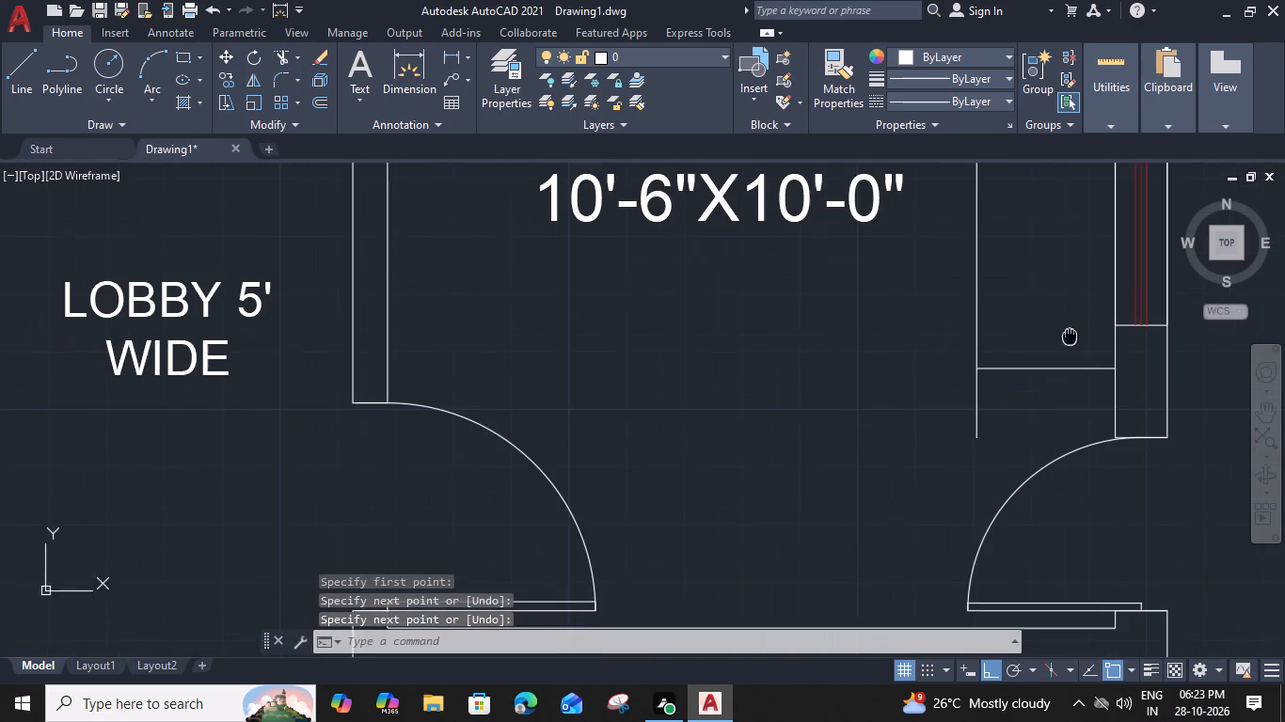
left_click(1067, 369)
key("o")
key("space")
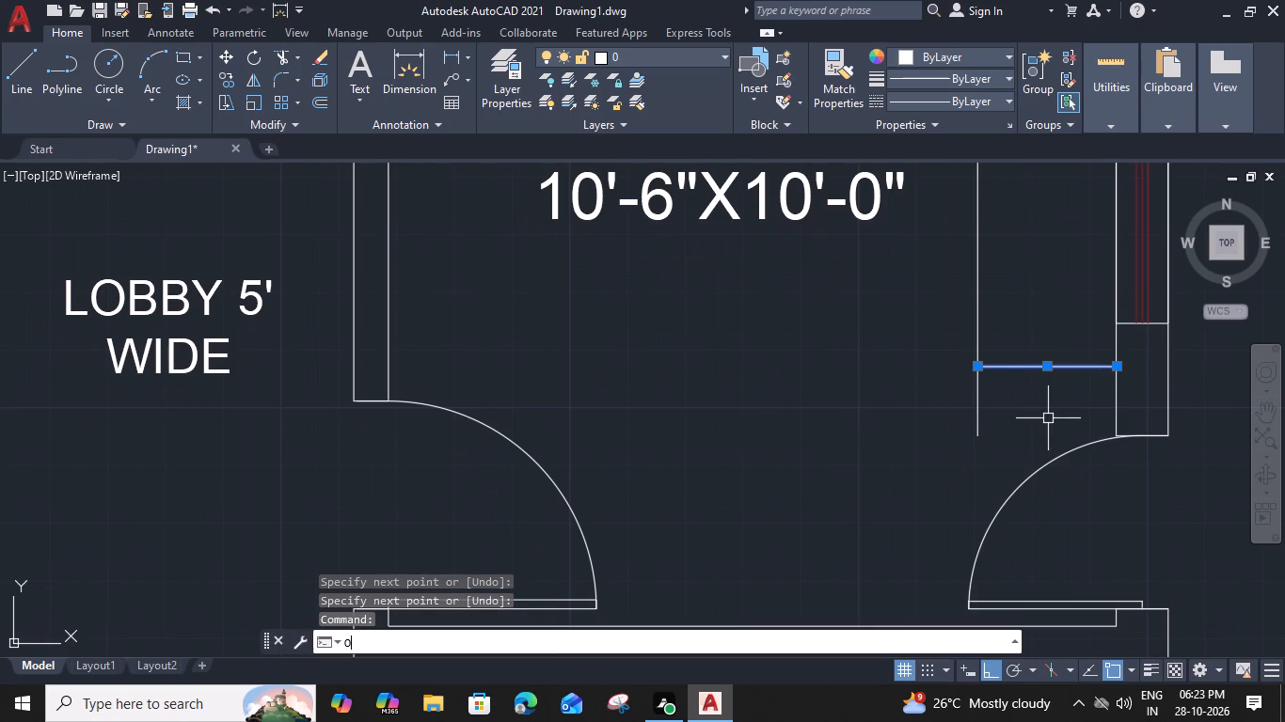
key("2")
key("shift+quotedbl")
key("Return")
left_click(1046, 420)
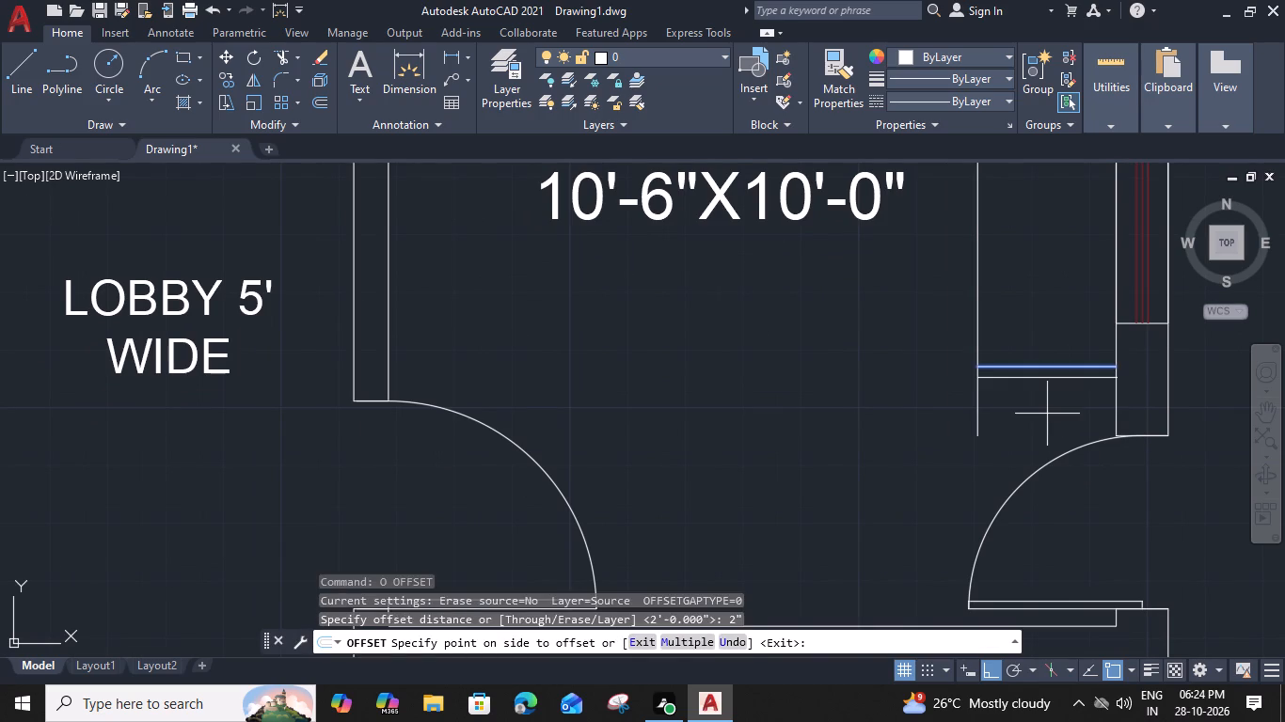
left_click(978, 219)
left_click(941, 236)
middle_click_drag(944, 240, 1021, 624)
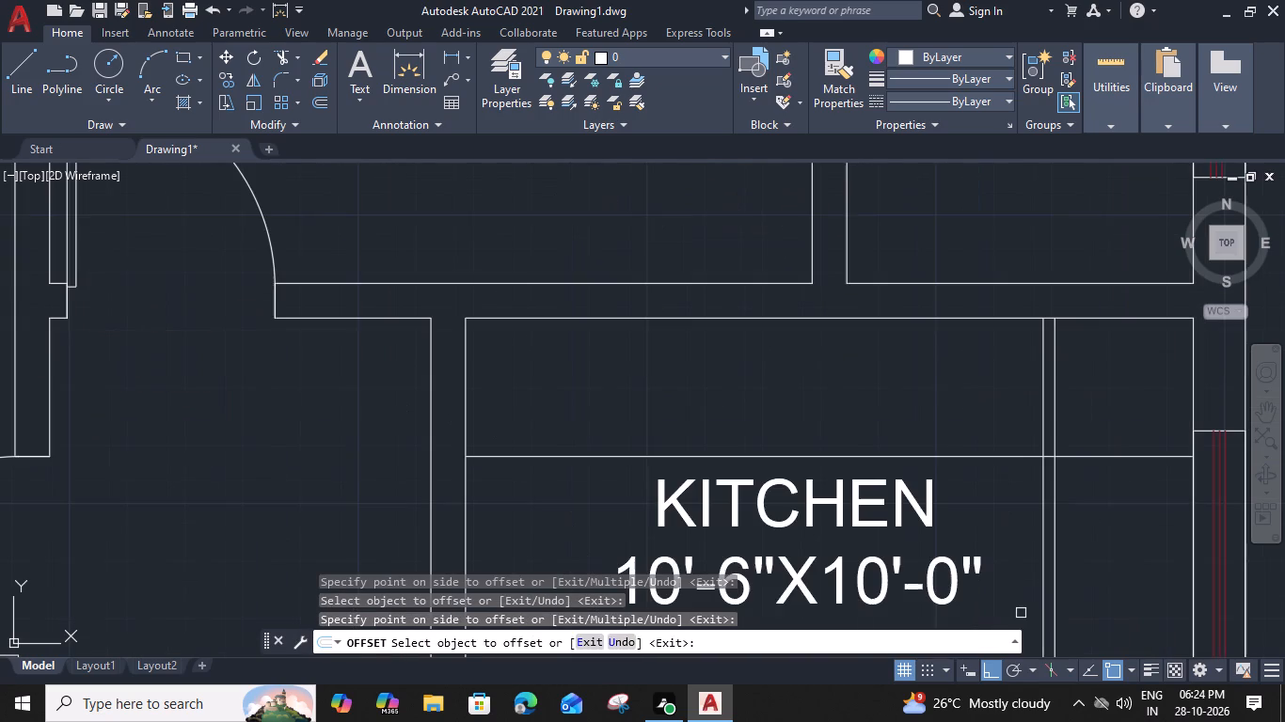
left_click(1018, 460)
left_click(1014, 505)
key("Escape")
middle_click_drag(1022, 501, 1014, 504)
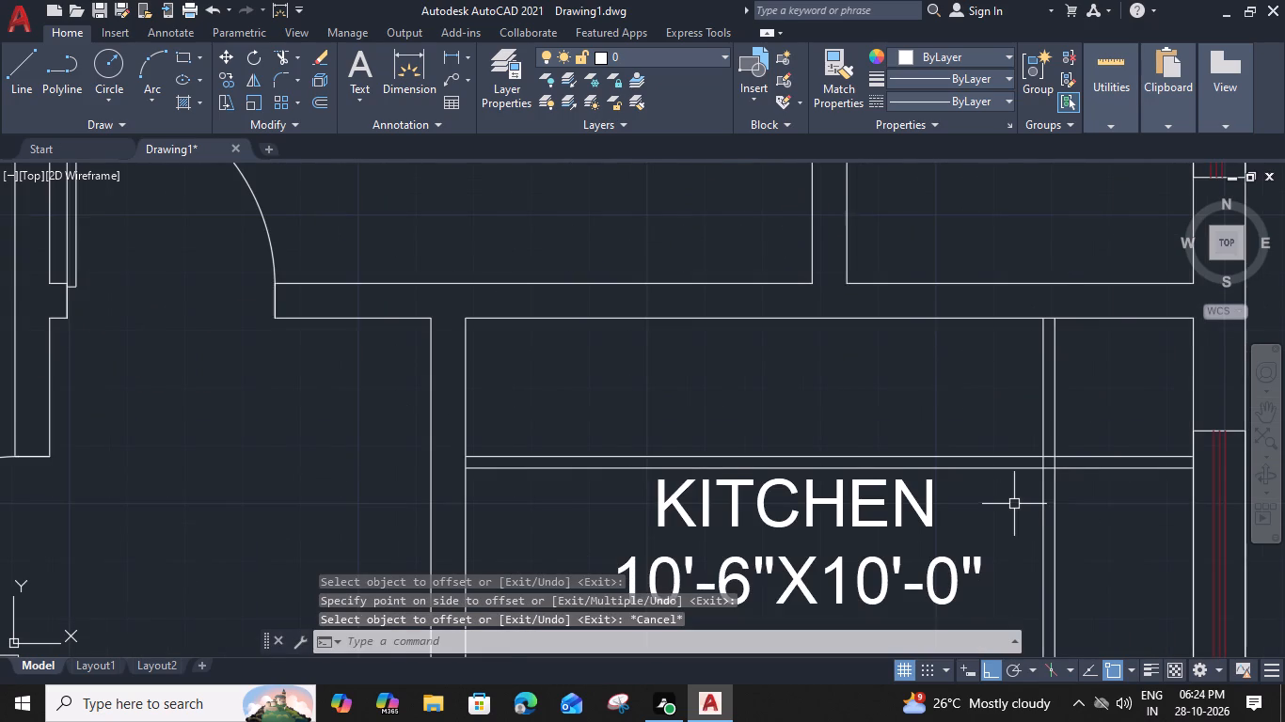
Move the KITCHEN 10'-6"X10'-0" label slightly south, clear of the counter lines.
middle_click_drag(1014, 504, 1145, 339)
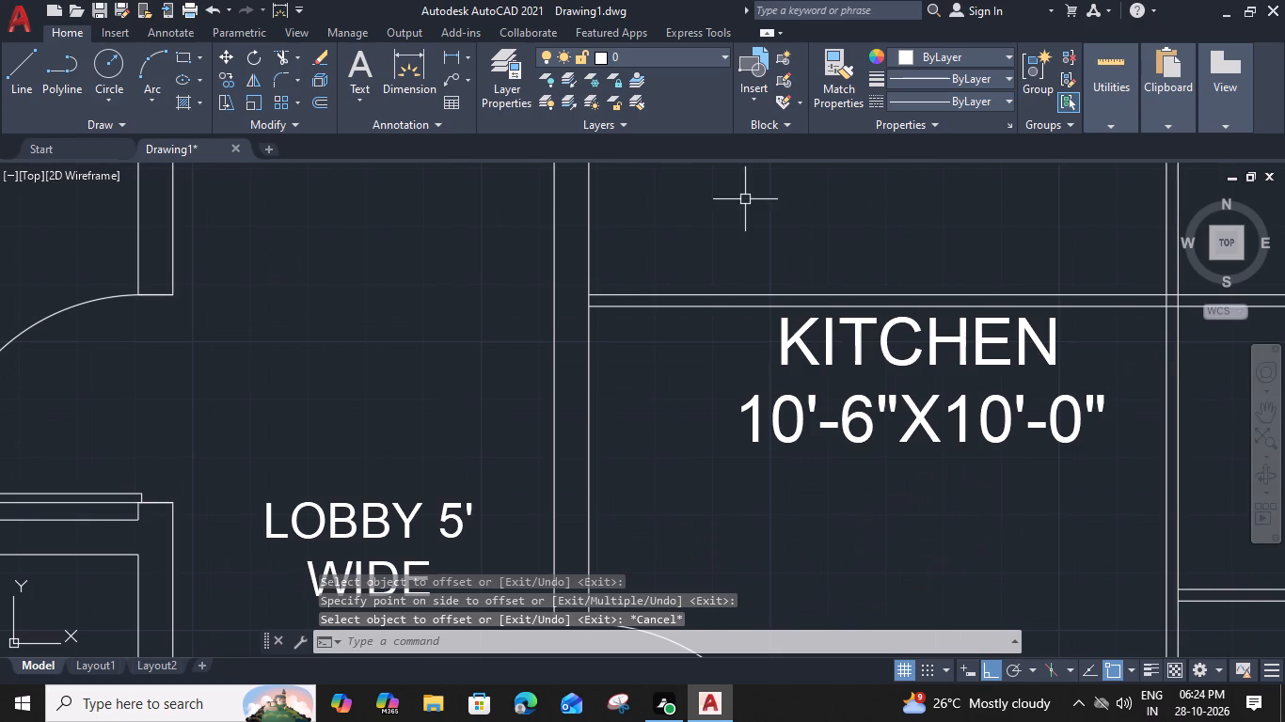
left_click(747, 440)
left_click_drag(752, 451, 753, 439)
left_click(756, 416)
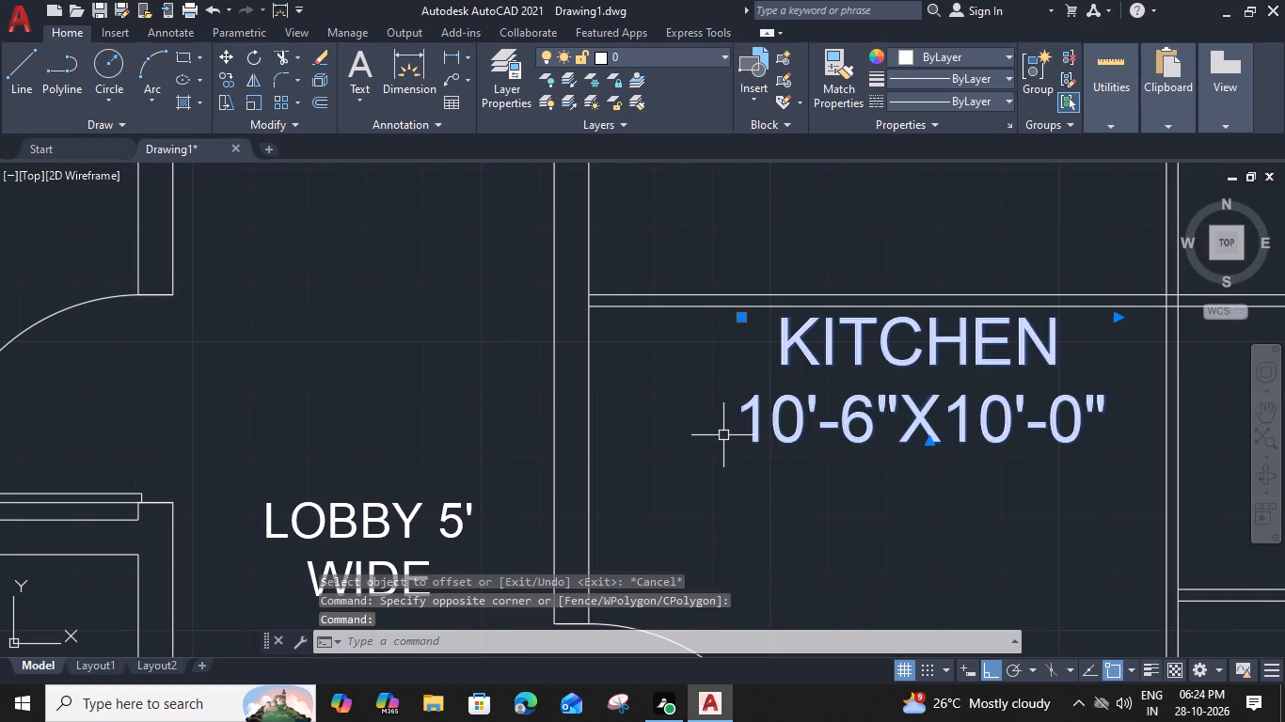
key("m")
key("space")
left_click(739, 443)
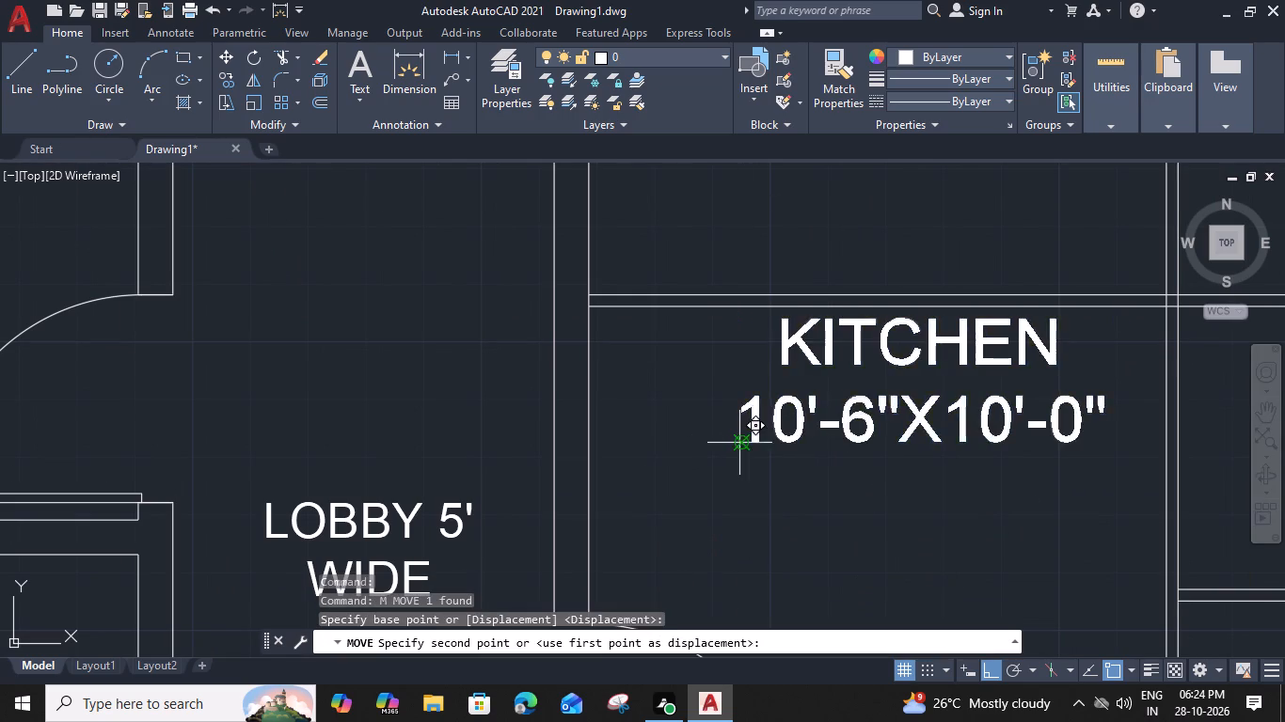
left_click(722, 481)
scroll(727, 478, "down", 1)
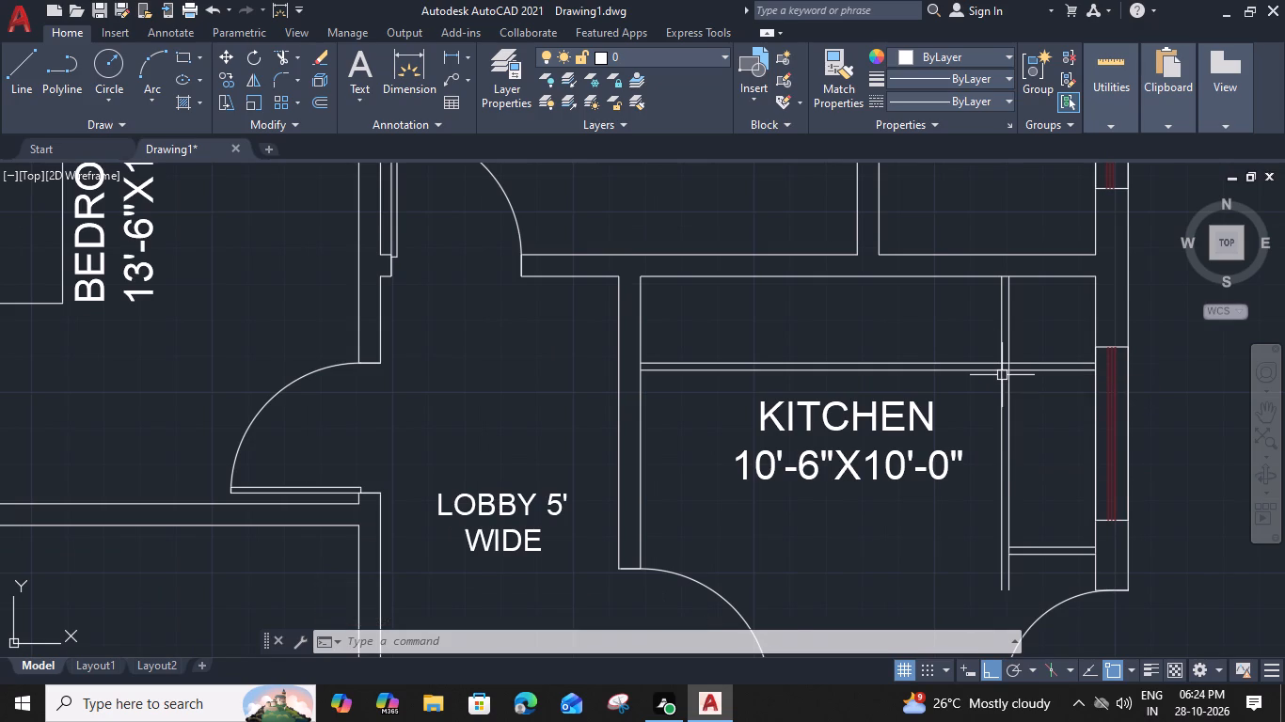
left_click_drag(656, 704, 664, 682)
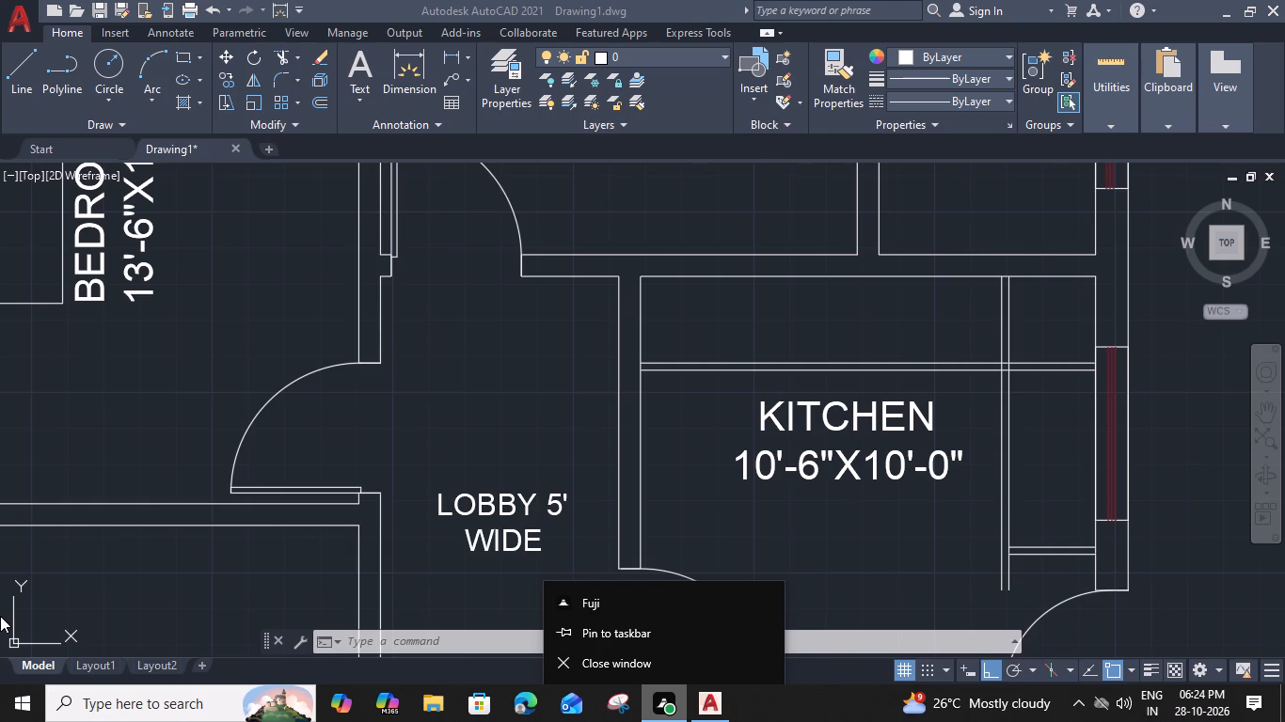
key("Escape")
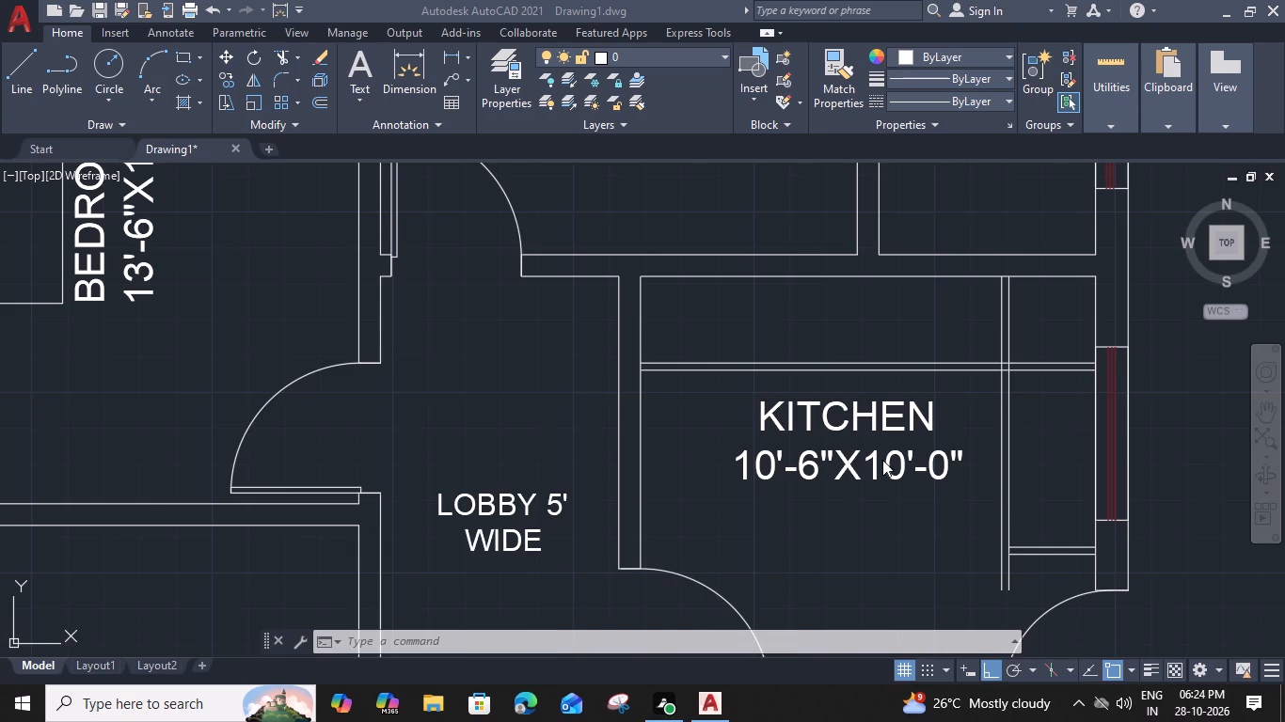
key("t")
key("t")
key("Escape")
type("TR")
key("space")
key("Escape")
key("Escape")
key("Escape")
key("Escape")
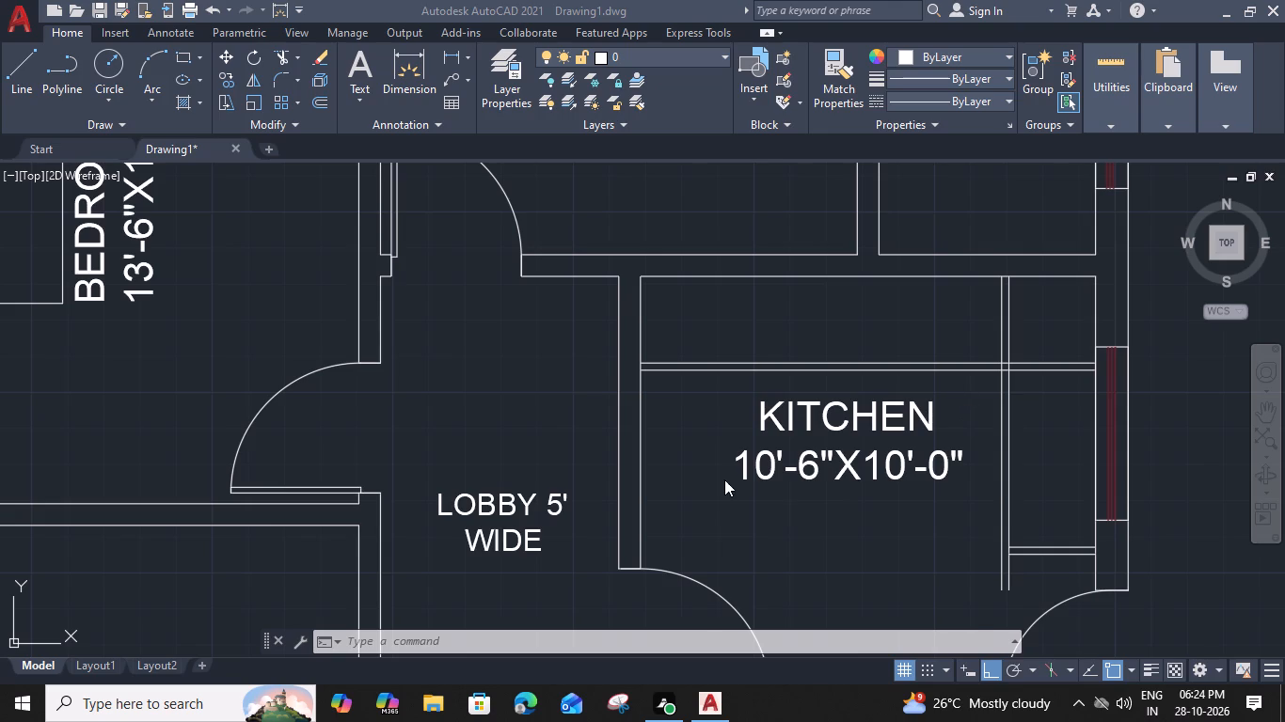
Trim the overlapping counter lines in the kitchen's northeast corner so both line pairs meet in a clean L-shaped corner.
scroll(723, 474, "down", 3)
middle_click_drag(728, 482, 798, 478)
scroll(796, 434, "up", 3)
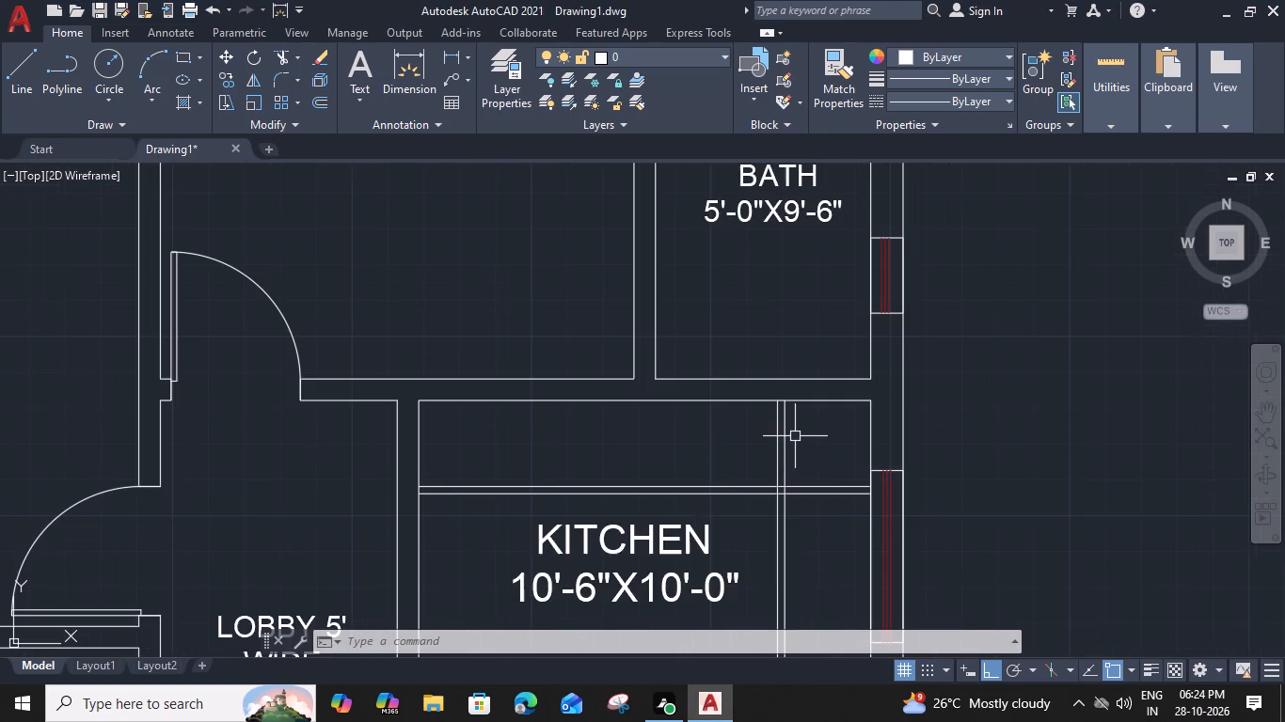
type("TR")
key("space")
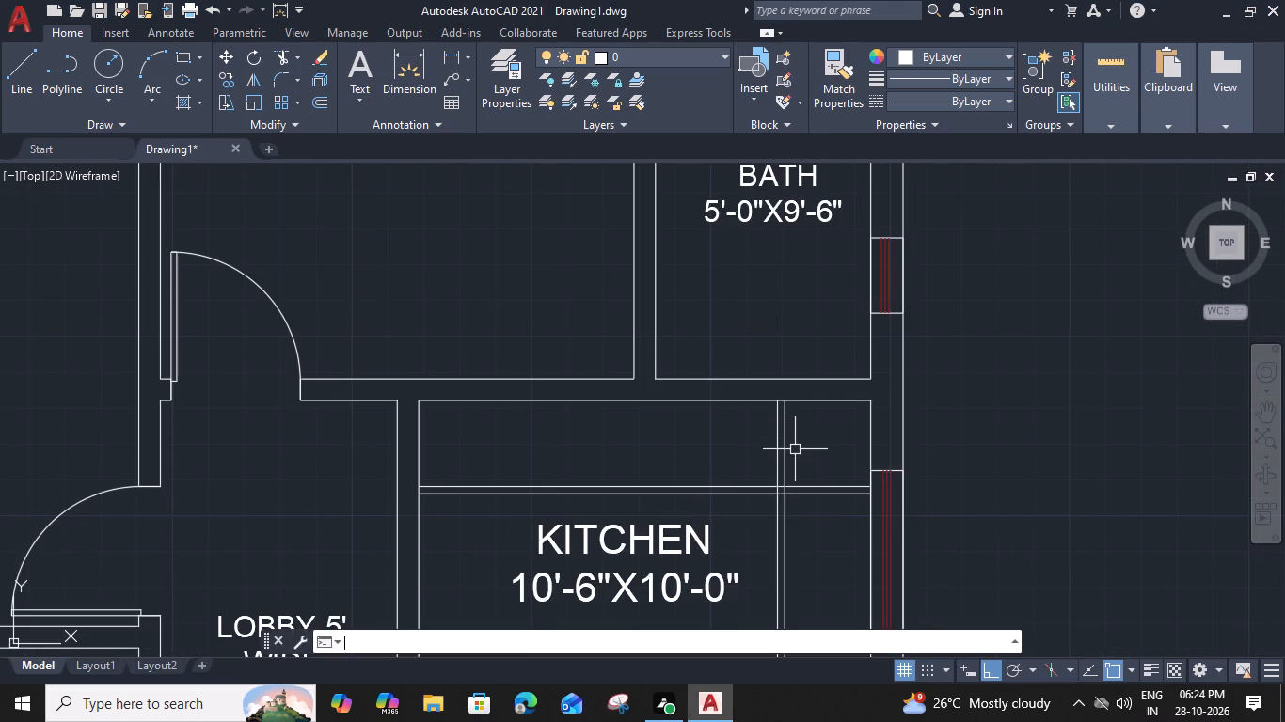
left_click(768, 440)
left_click(816, 501)
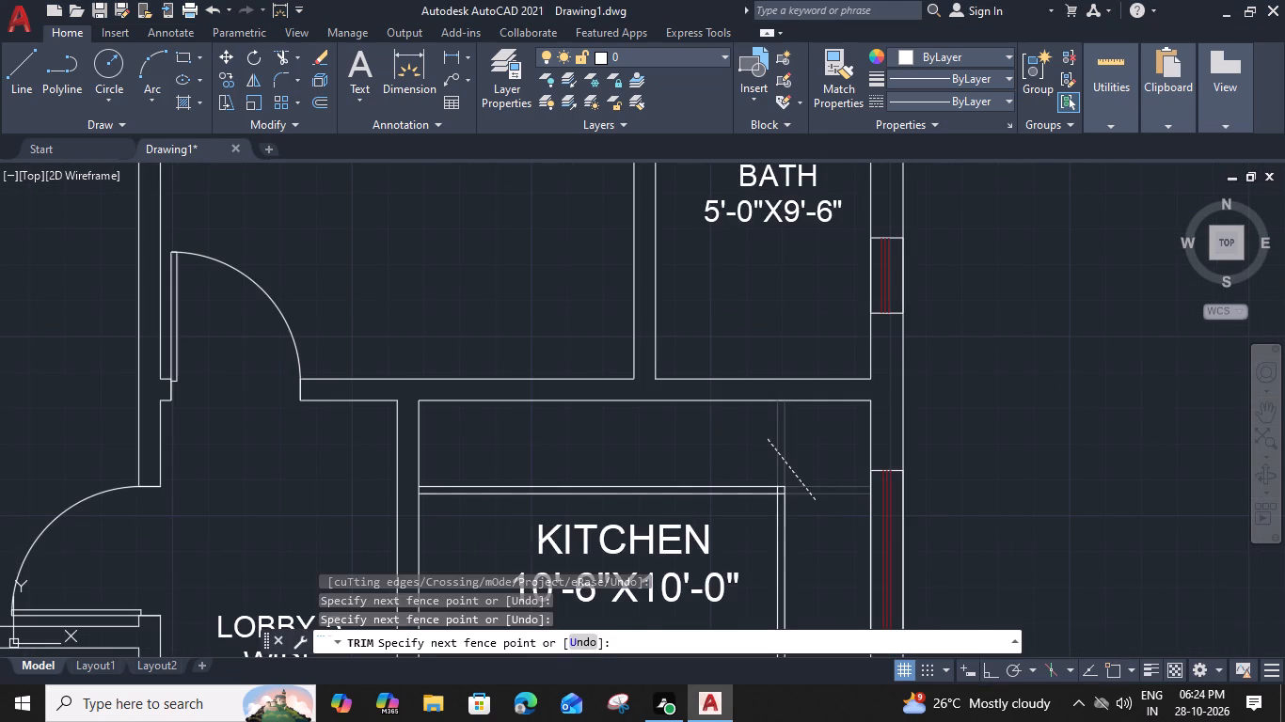
scroll(786, 478, "up", 5)
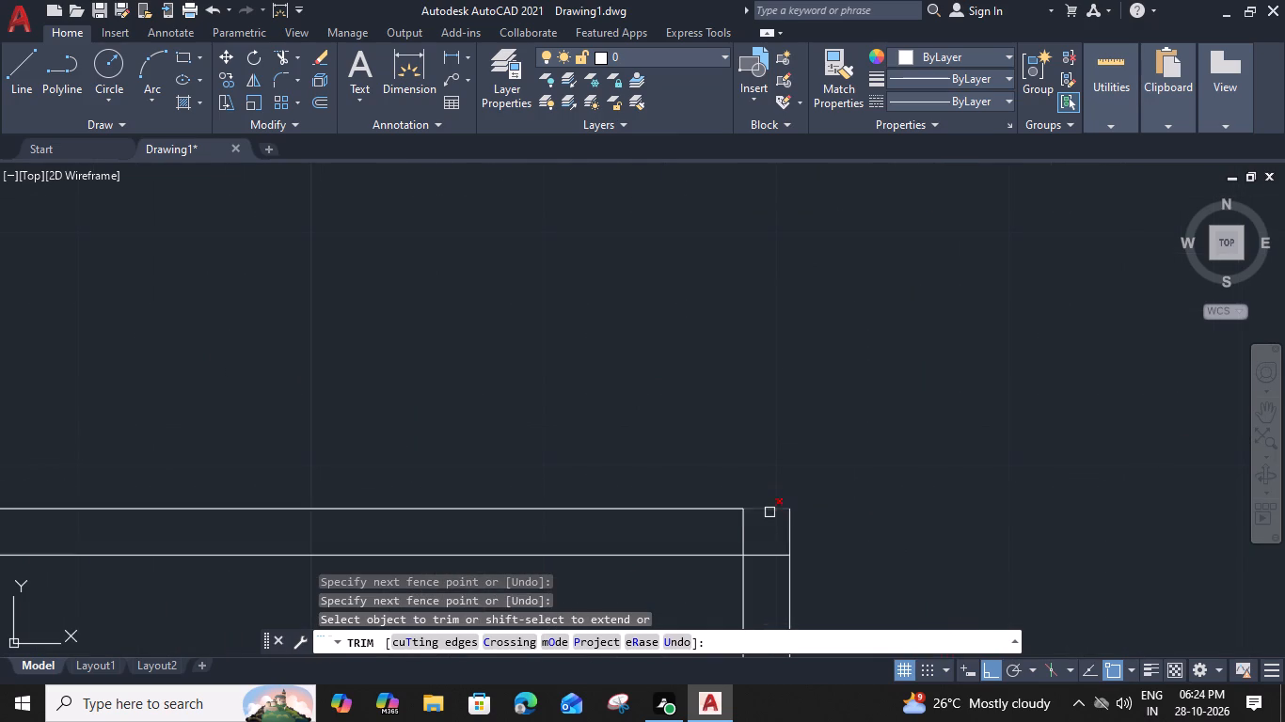
left_click(743, 526)
left_click(766, 559)
Extend the counter's outer south end line to the outer vertical line and trim the overhanging ends into a clean corner.
scroll(766, 557, "down", 3)
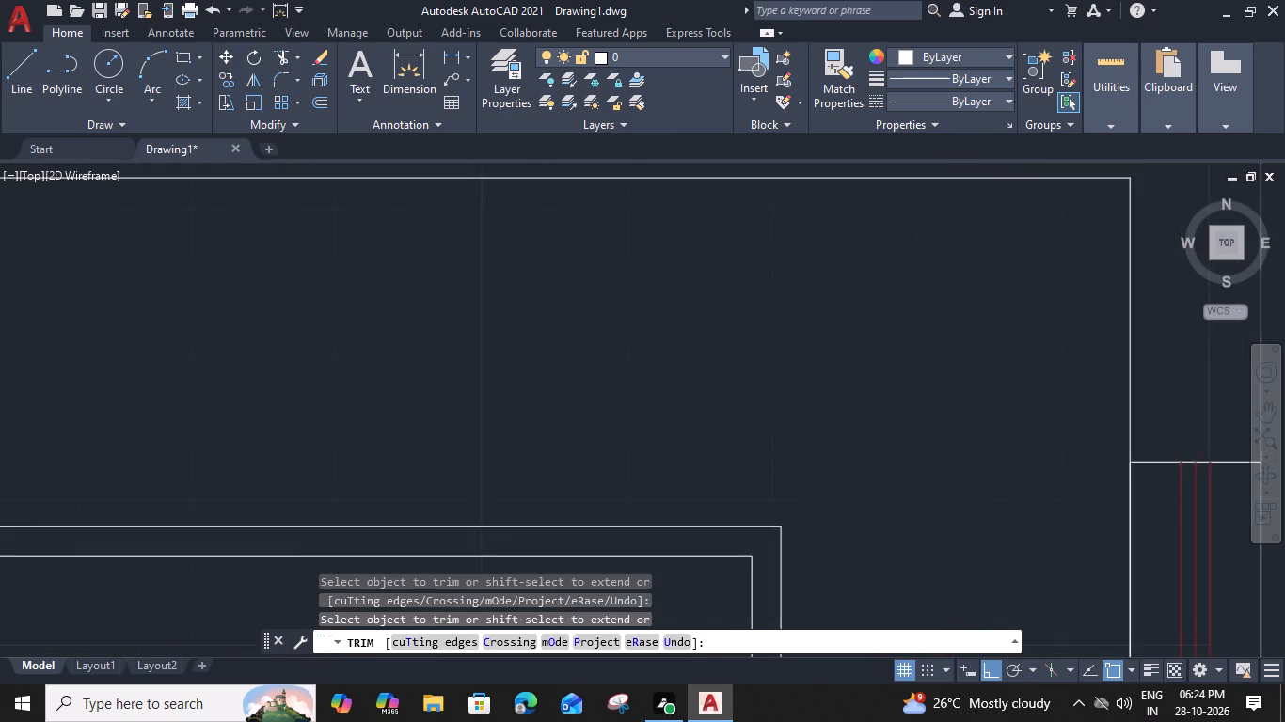
scroll(839, 518, "down", 2)
middle_click_drag(841, 517, 859, 330)
scroll(821, 530, "up", 2)
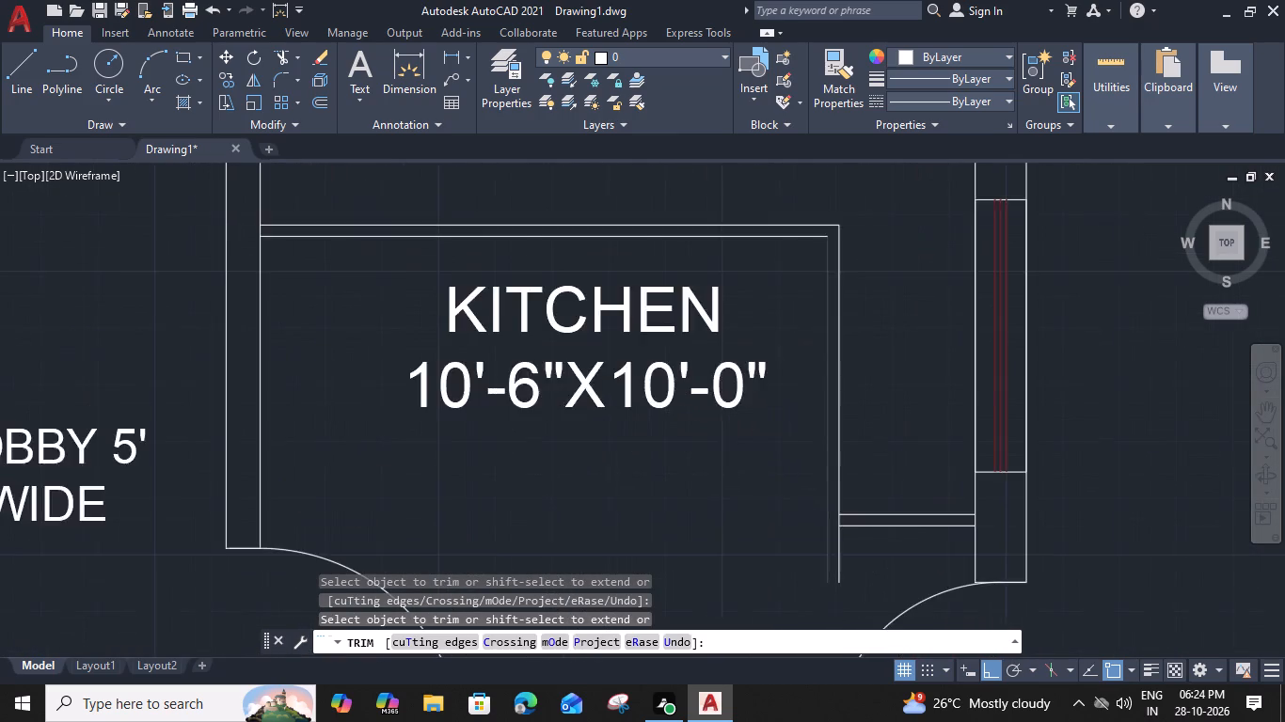
left_click(893, 525, "shift")
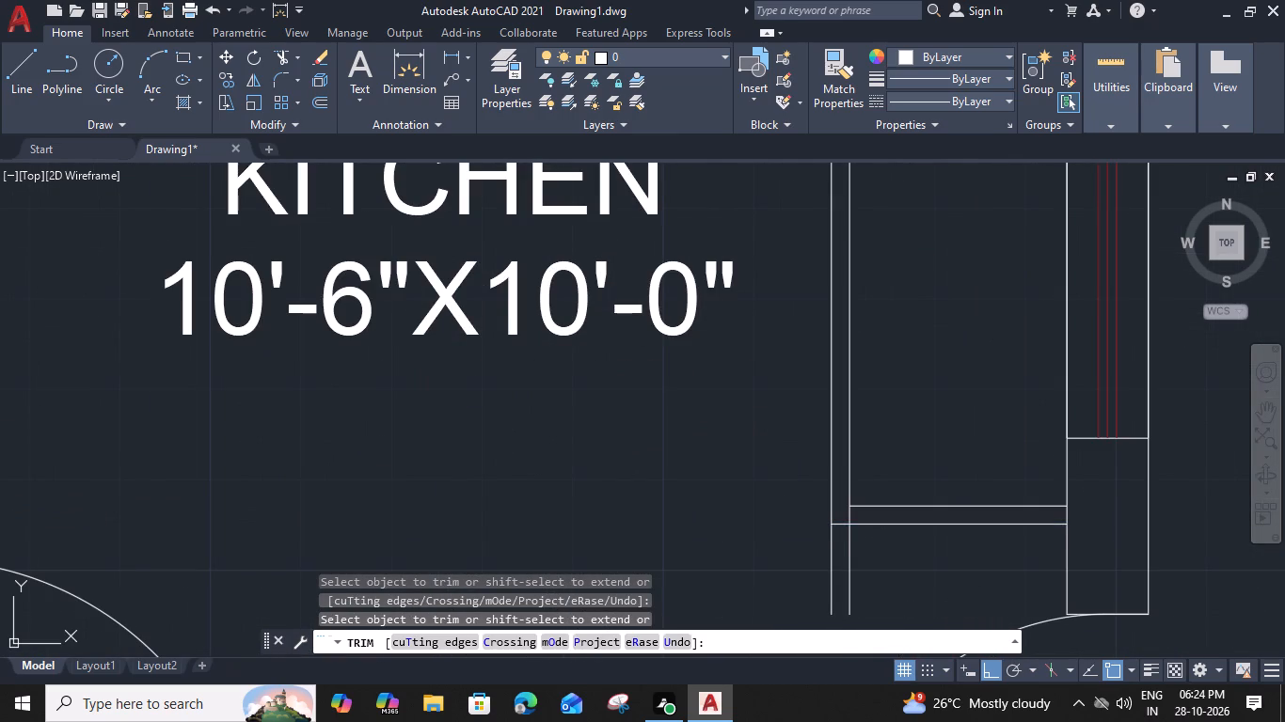
left_click(848, 542)
left_click(849, 513)
key("Escape")
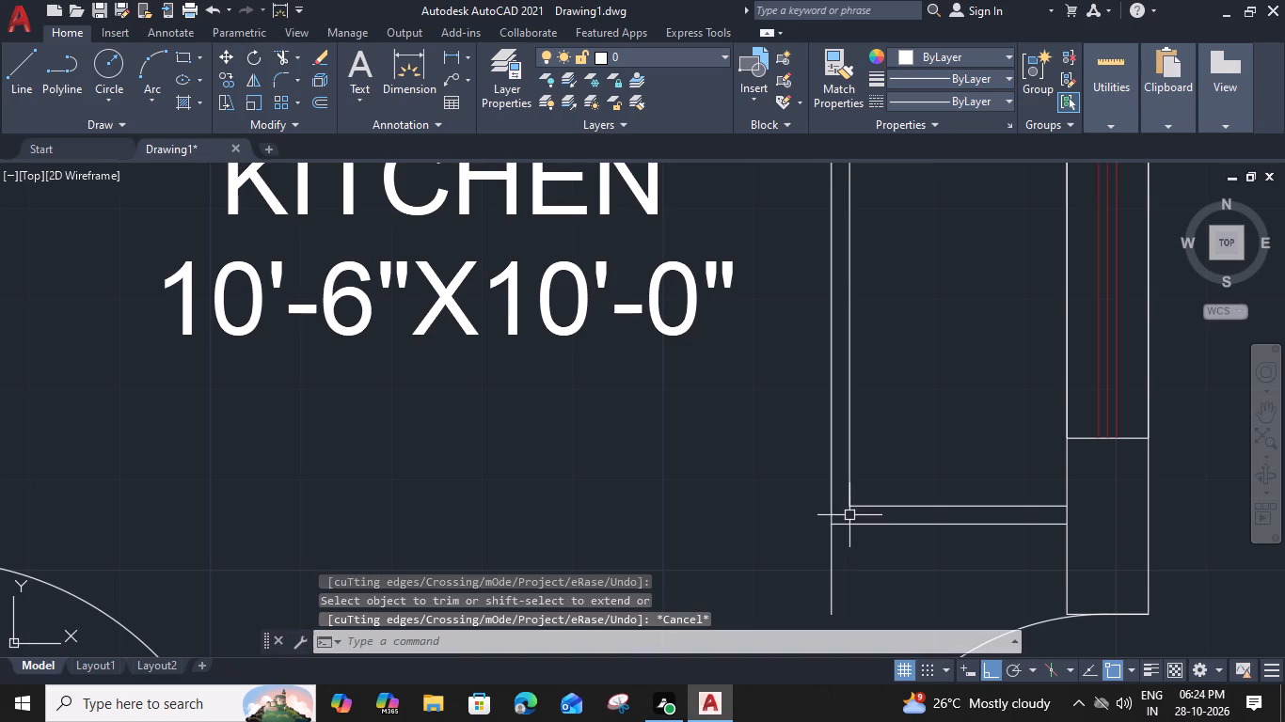
type("TR")
key("space")
left_click(831, 553)
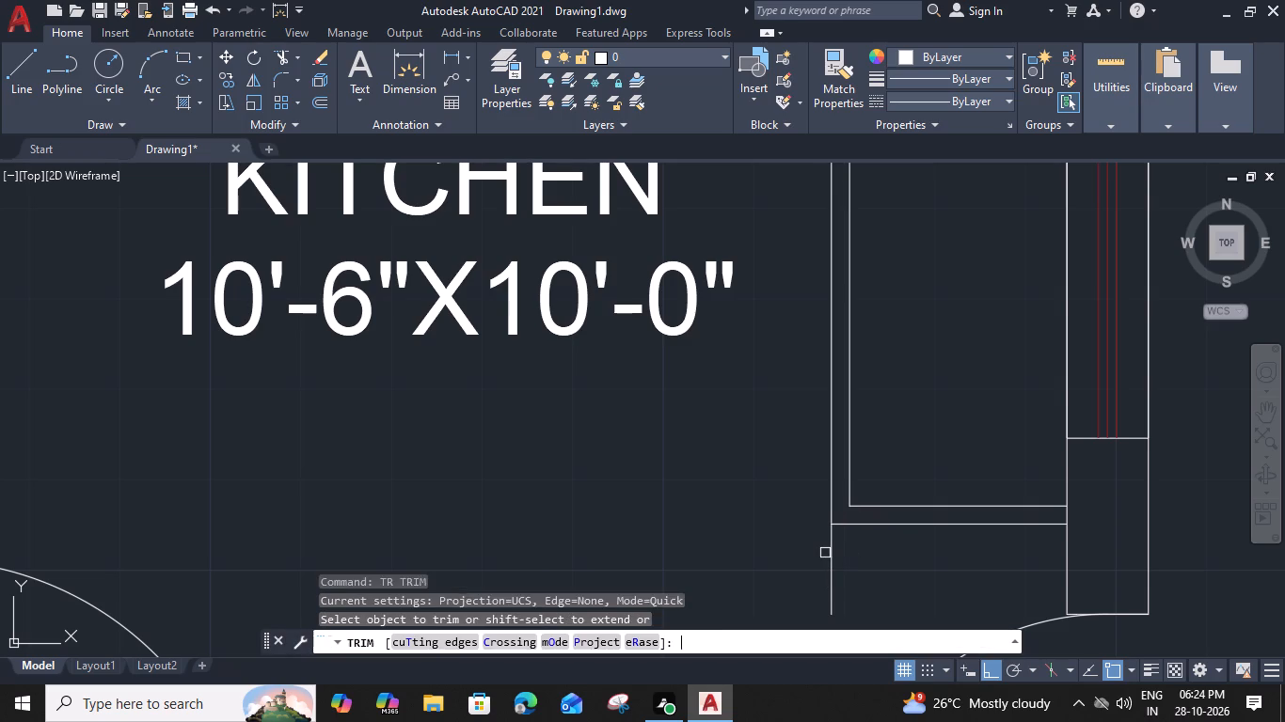
key("Escape")
Set the linetype of the counter's three outer offset lines to ACAD_ISO02W100.
left_click(843, 507)
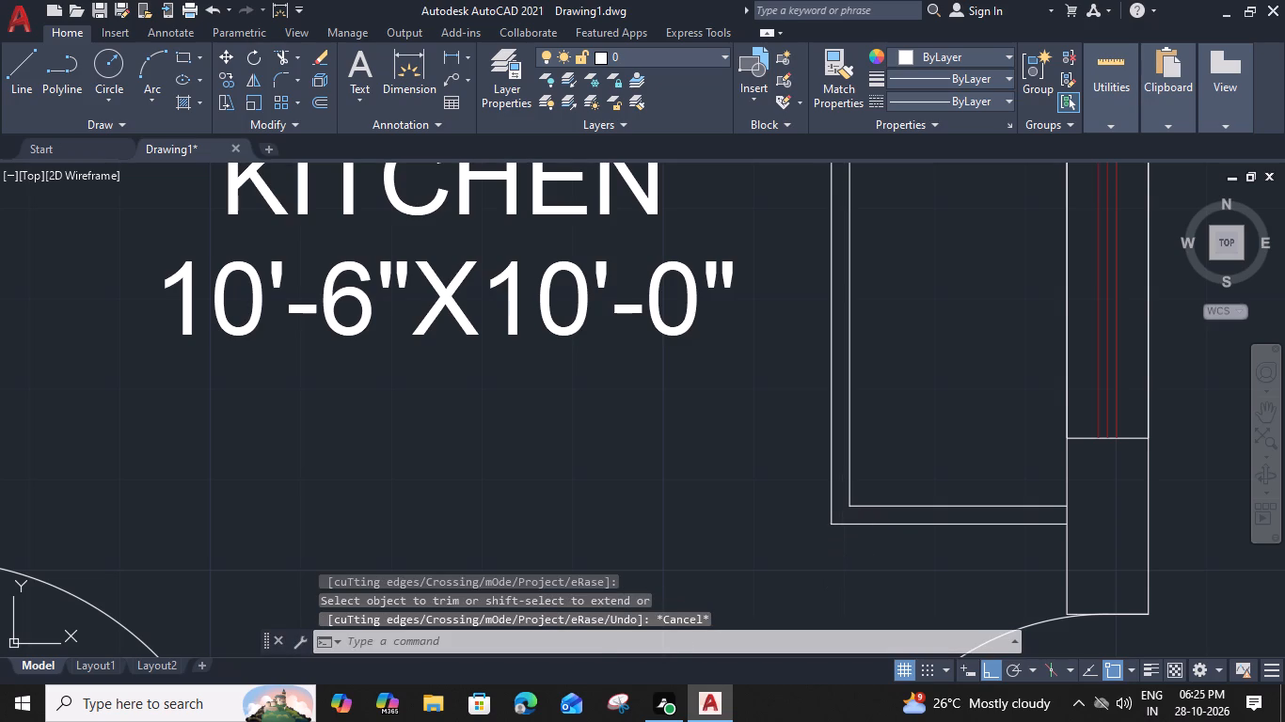
left_click(813, 538)
middle_click_drag(790, 408, 778, 652)
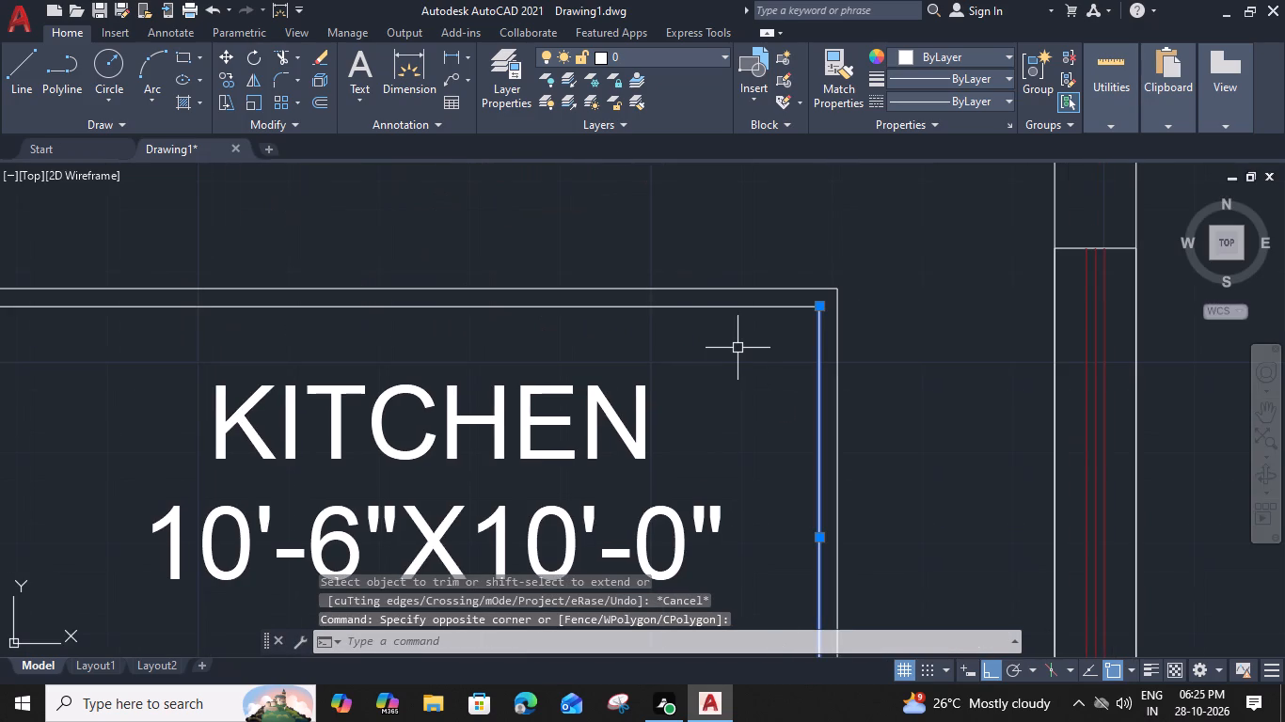
left_click(766, 307, "shift")
left_click(937, 103)
left_click(937, 173)
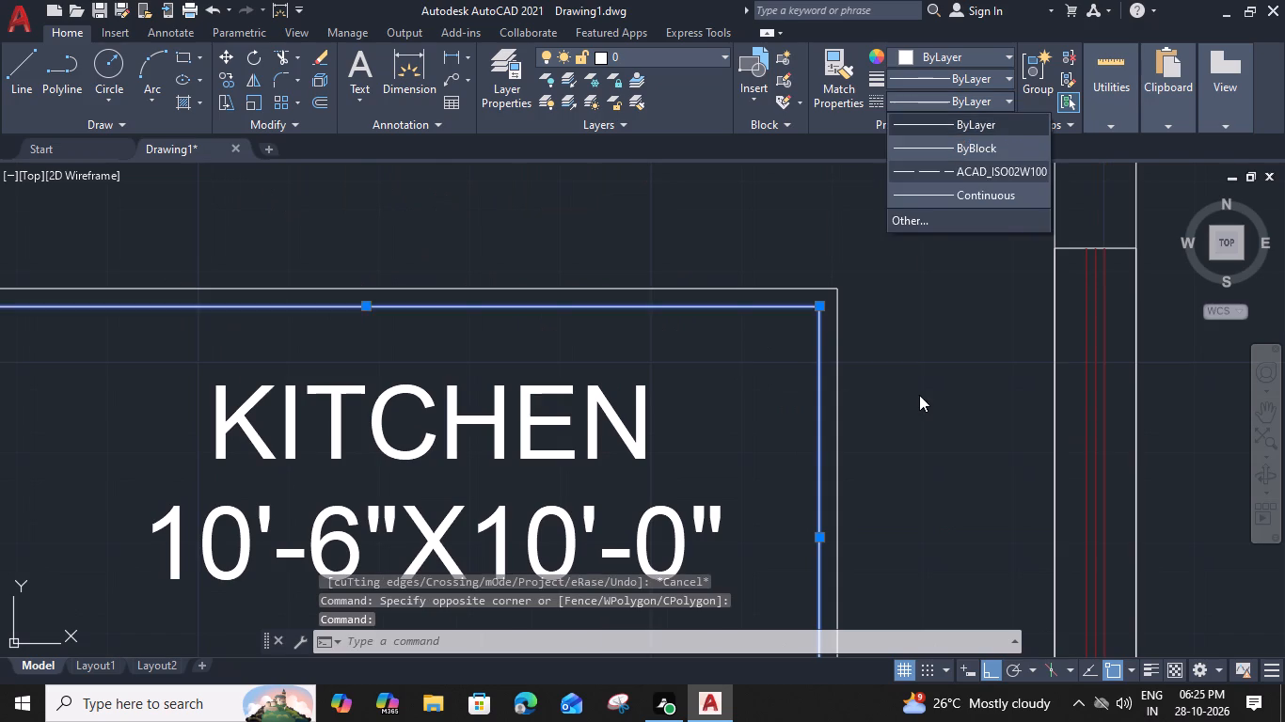
key("Escape")
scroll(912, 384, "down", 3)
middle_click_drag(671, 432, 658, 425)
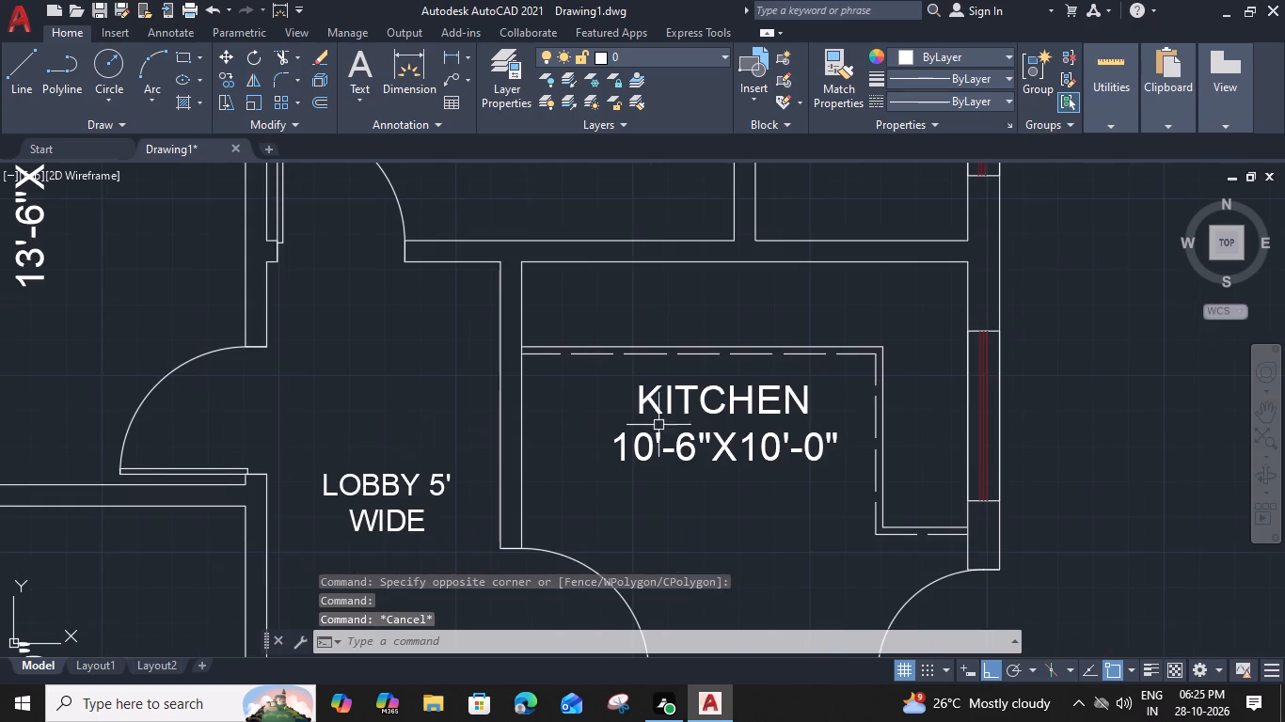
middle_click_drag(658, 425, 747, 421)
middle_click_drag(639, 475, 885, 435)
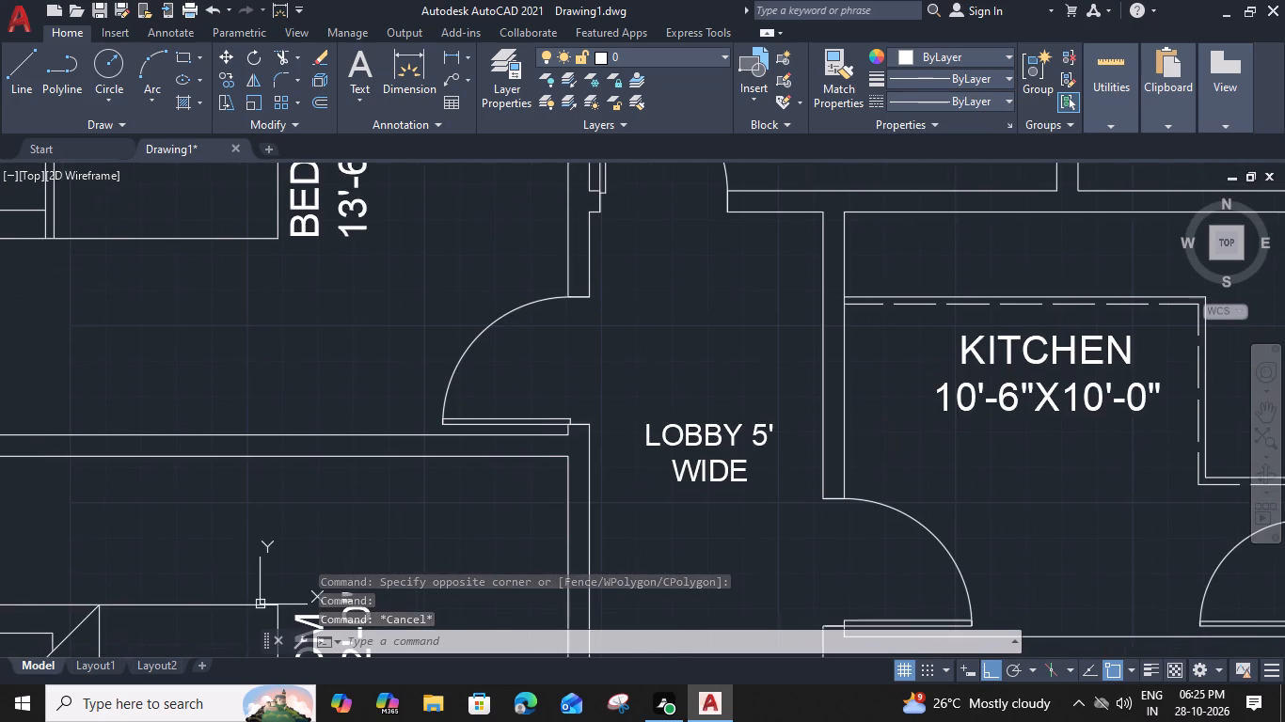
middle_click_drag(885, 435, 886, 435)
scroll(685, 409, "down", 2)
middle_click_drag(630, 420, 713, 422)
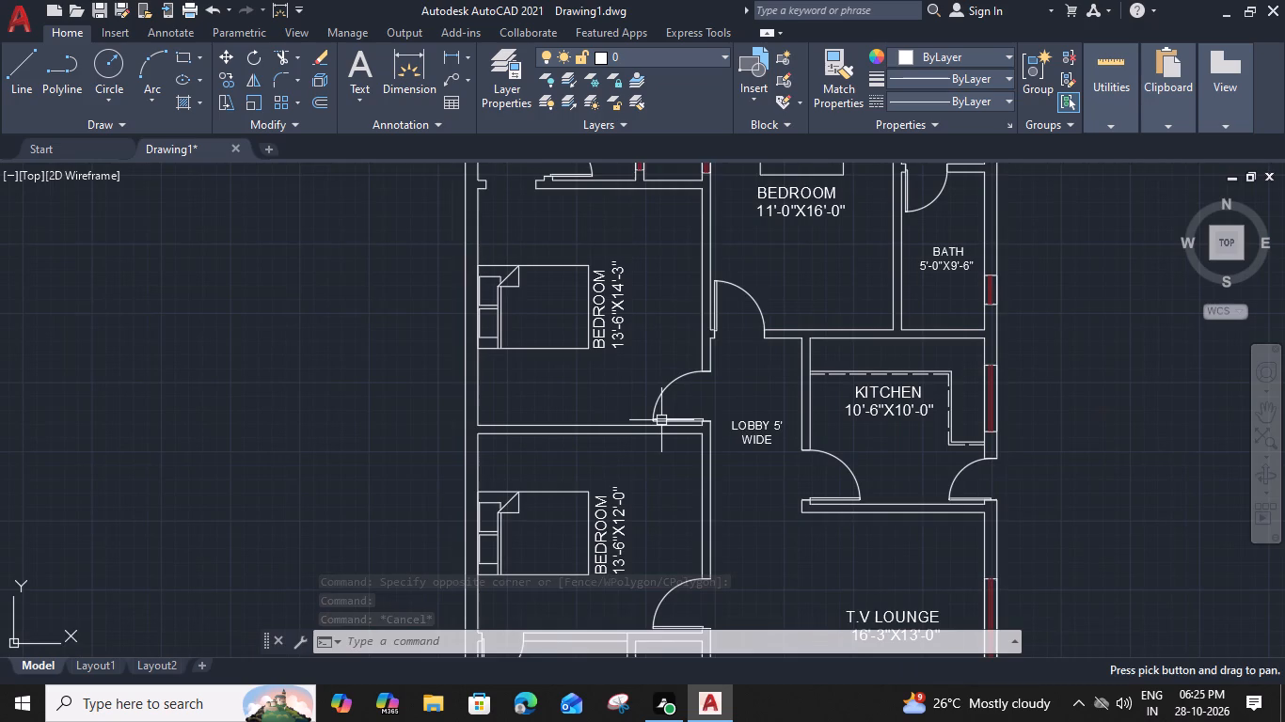
Copy the BATH 9'-0"X4'-0" label from beside the OPEN area to the small unlabelled room east of the staircase.
middle_click_drag(706, 490, 738, 325)
middle_click_drag(725, 435, 725, 317)
middle_click_drag(746, 485, 746, 483)
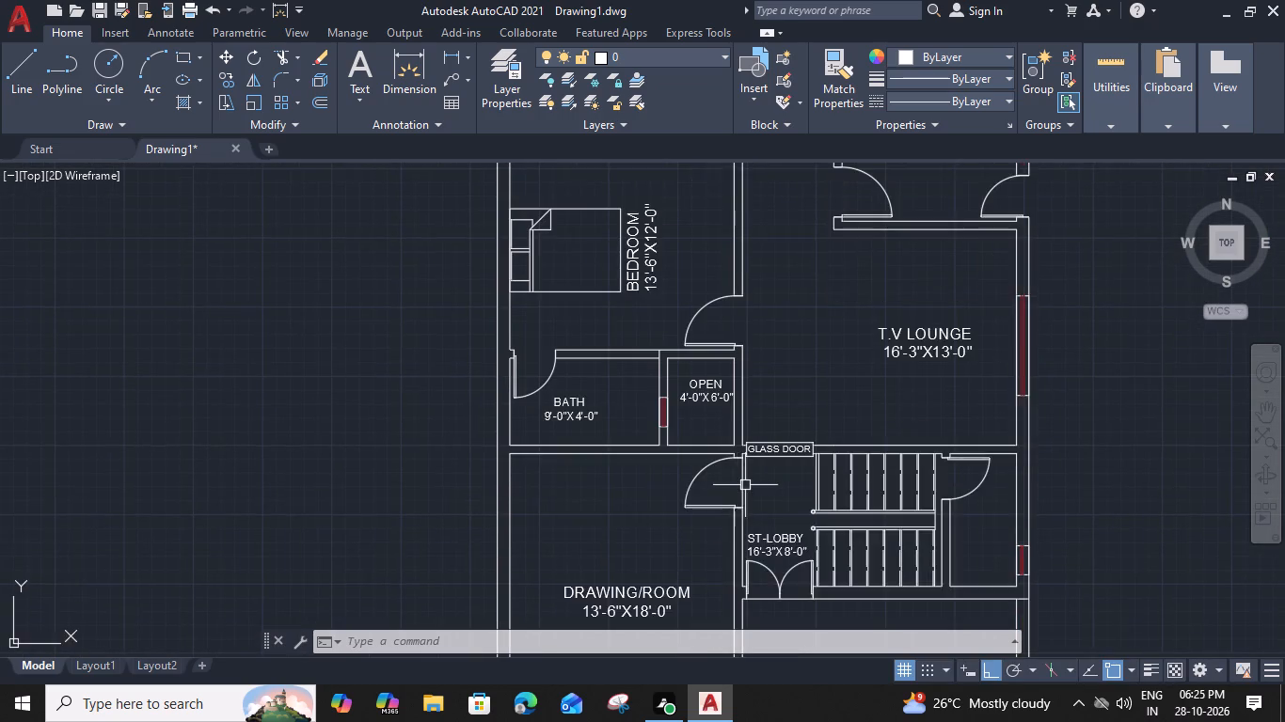
middle_click_drag(746, 483, 744, 376)
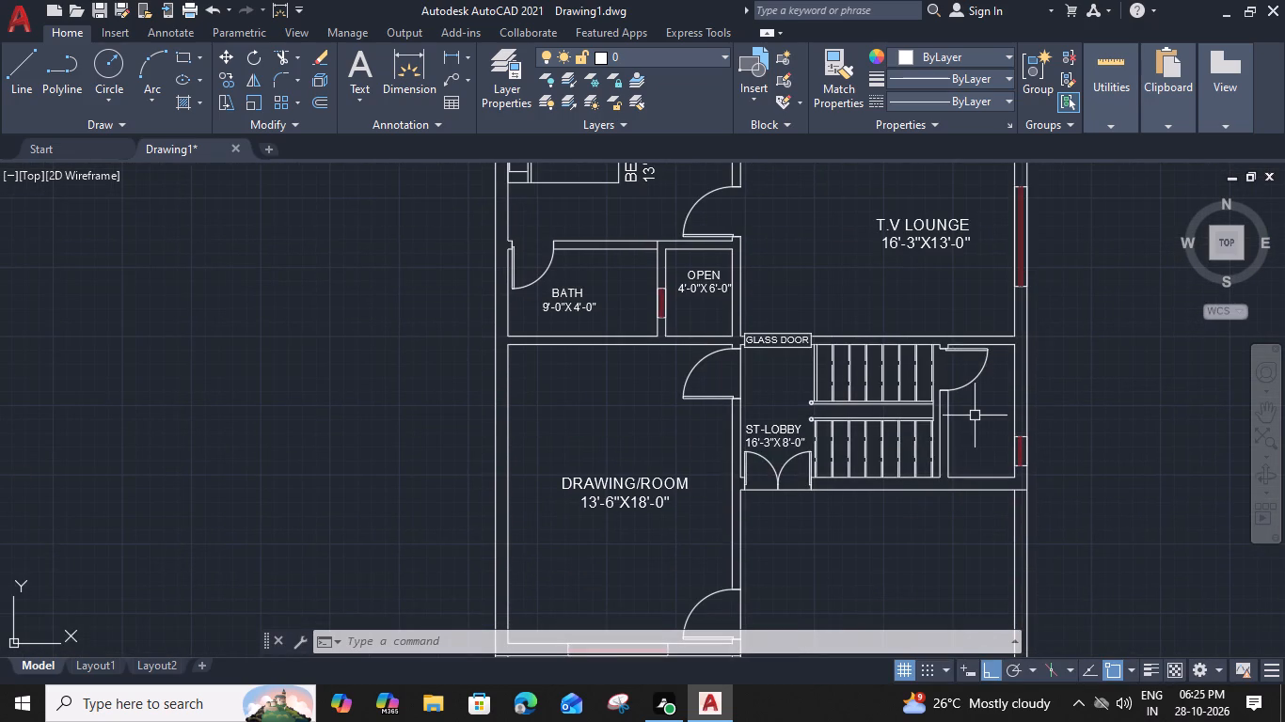
left_click(573, 294)
type("CO")
key("space")
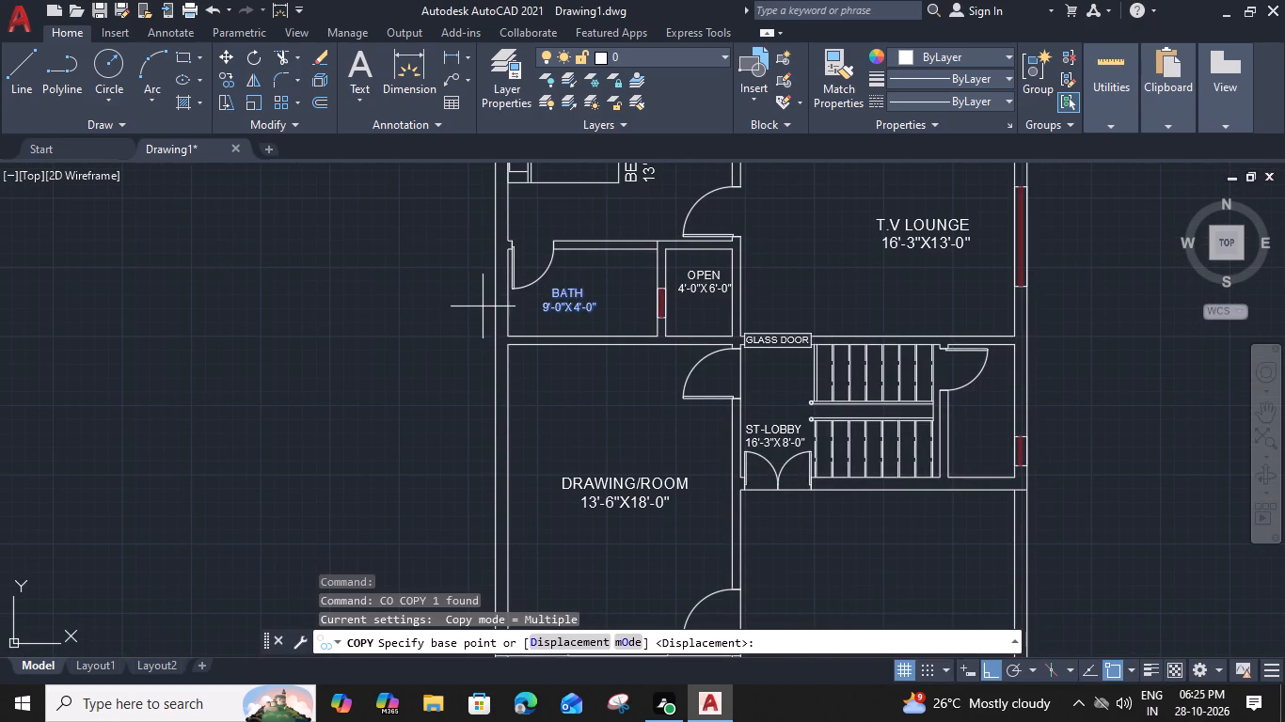
left_click(507, 303)
scroll(1002, 439, "up", 1)
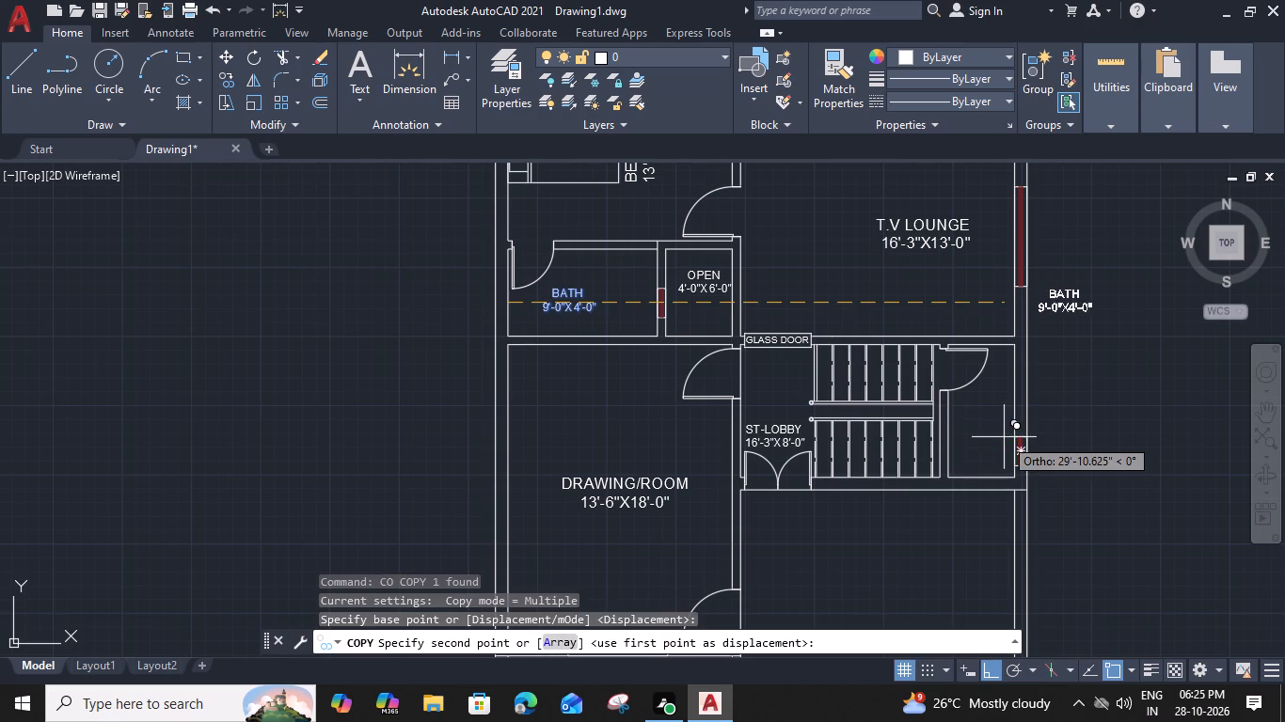
left_click(916, 424)
key("Escape")
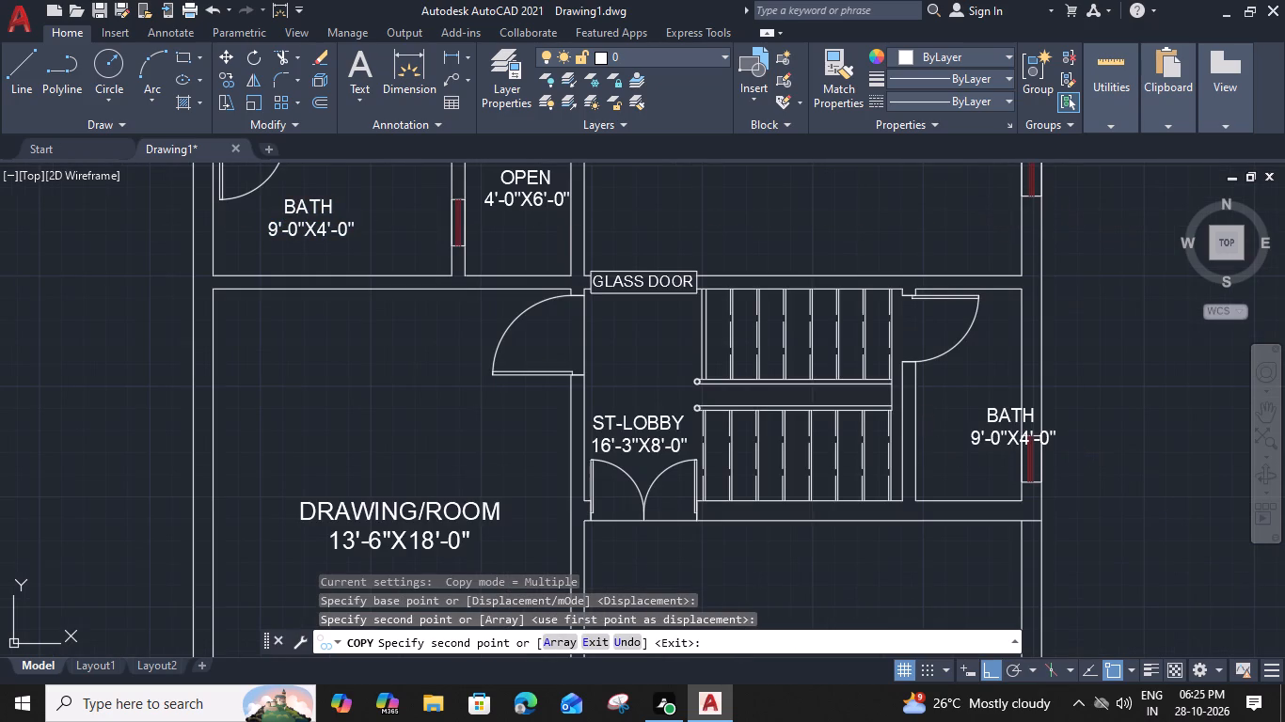
Move the copied BATH label west so it fits between the walls of the small room east of the staircase.
left_click(973, 446)
type("M")
key("space")
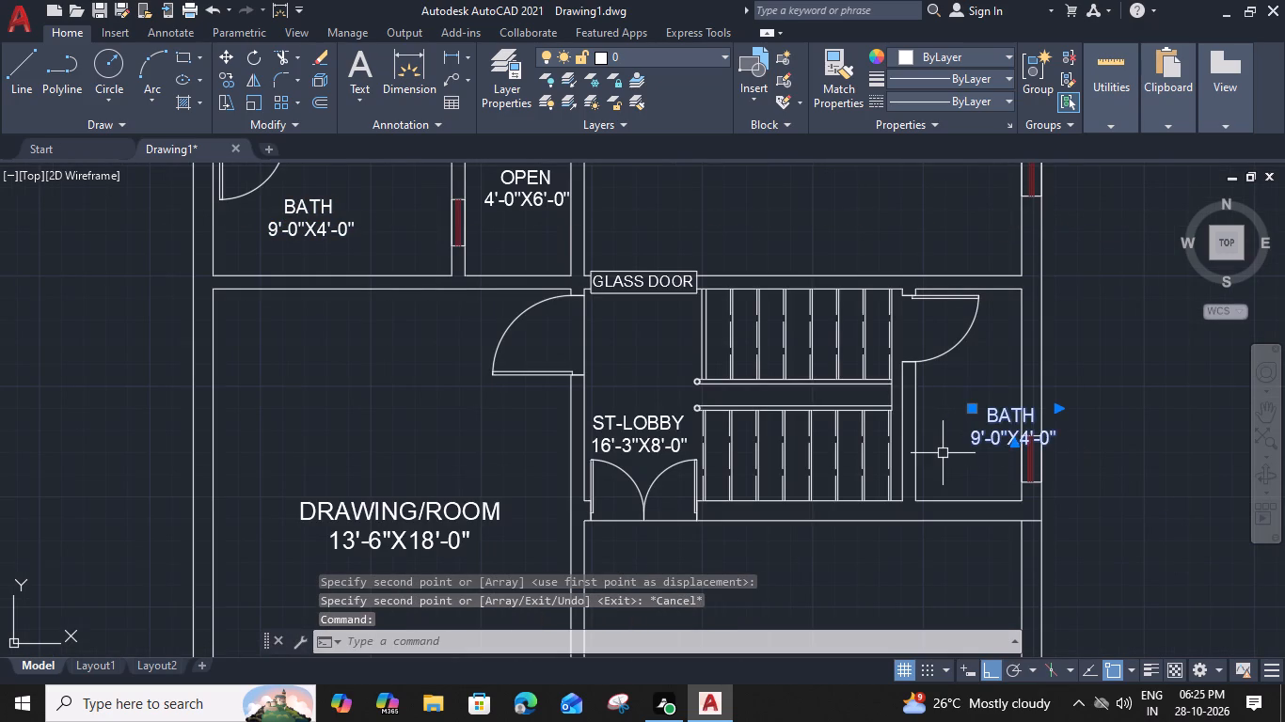
scroll(968, 441, "up", 1)
left_click(969, 447)
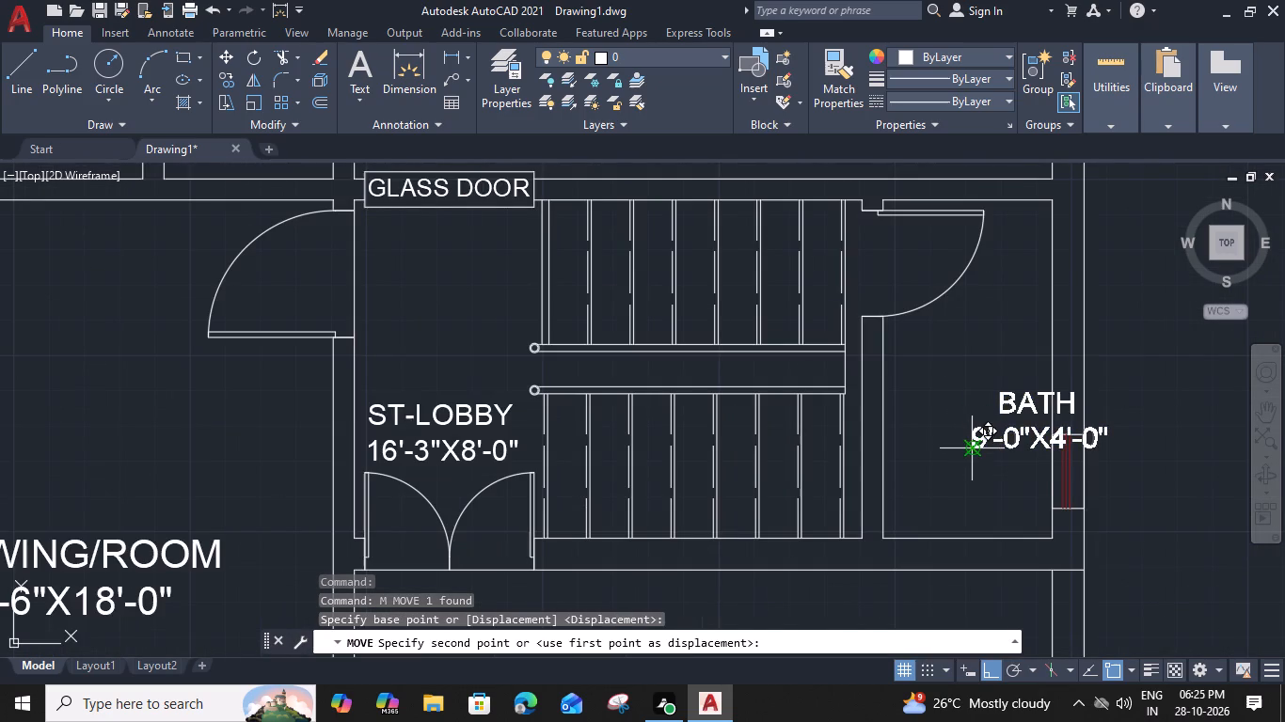
left_click(898, 445)
Measure the width and length of the small bath east of the staircase.
left_click(928, 437)
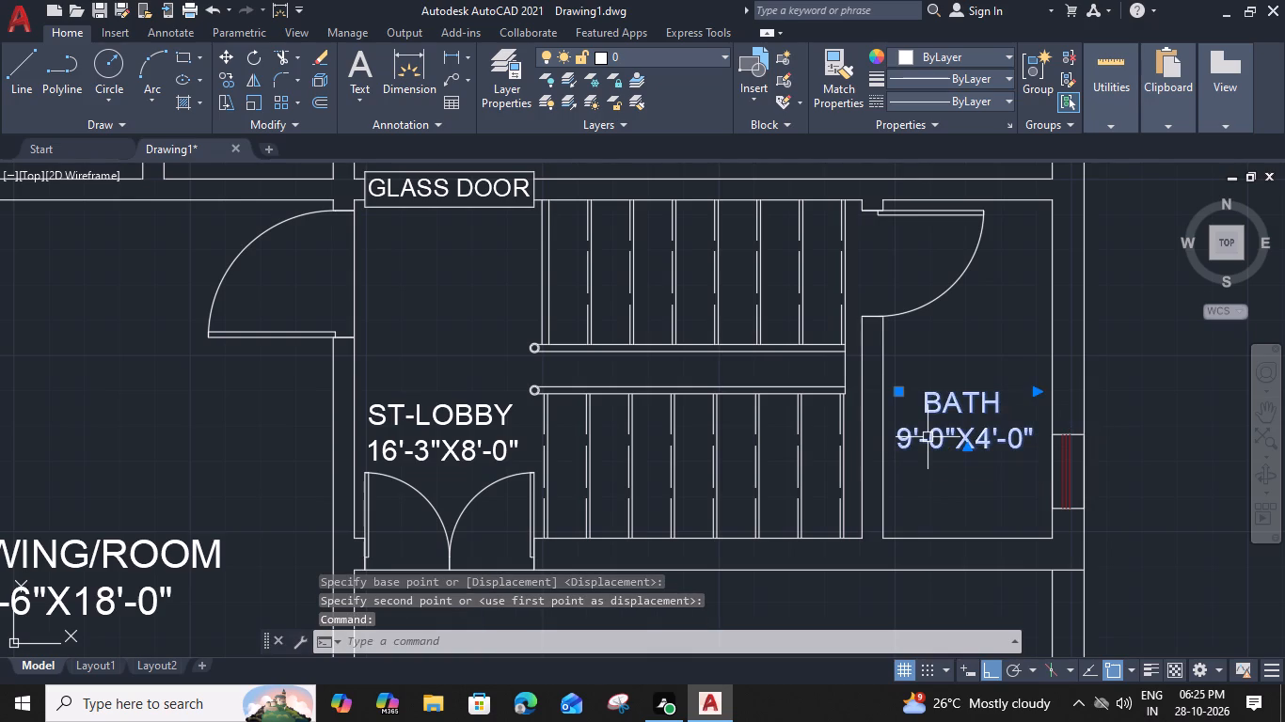
type("MEA")
key("space")
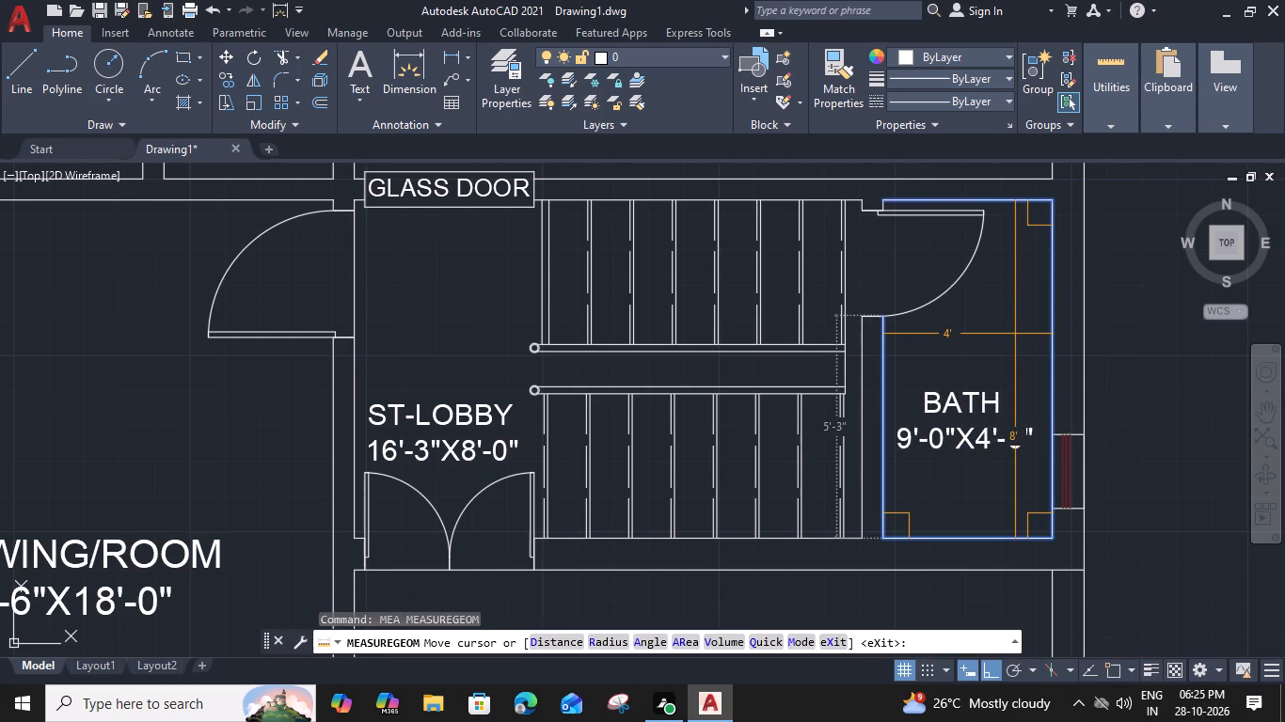
key("Escape")
Change the size line of the copied BATH label to 4'-0"X8'-0".
double_click(928, 404)
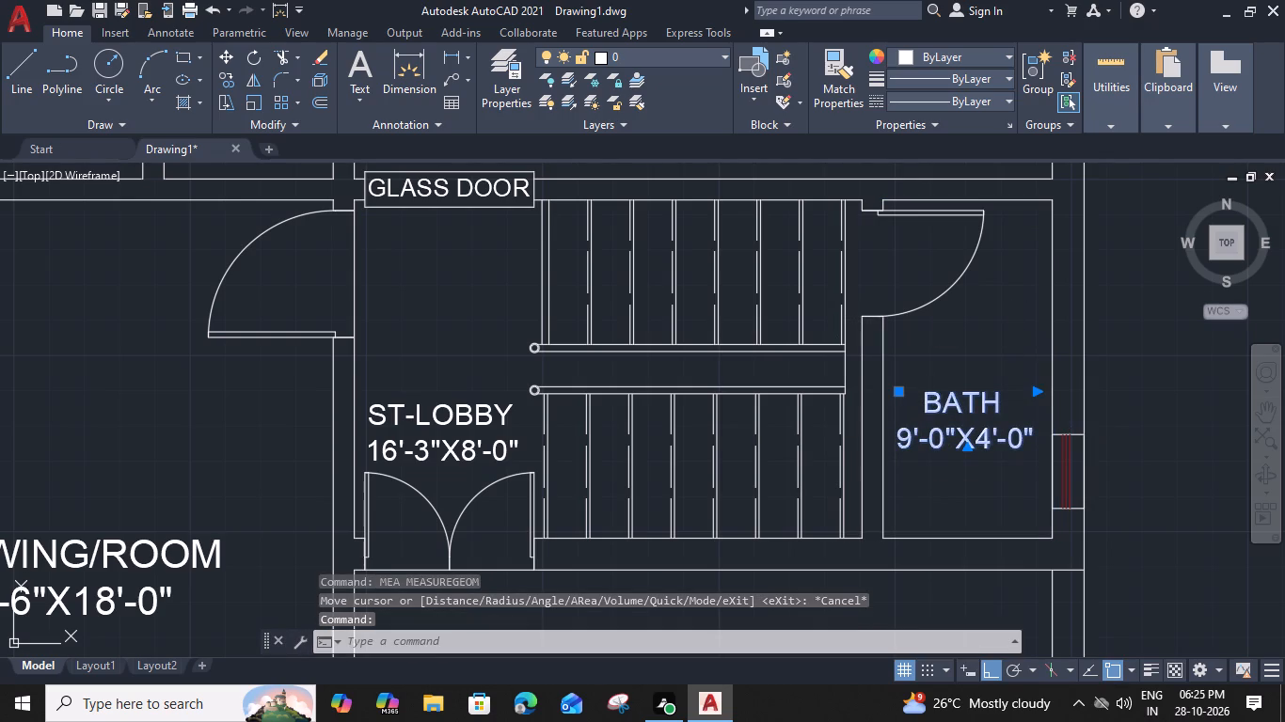
scroll(911, 431, "up", 1)
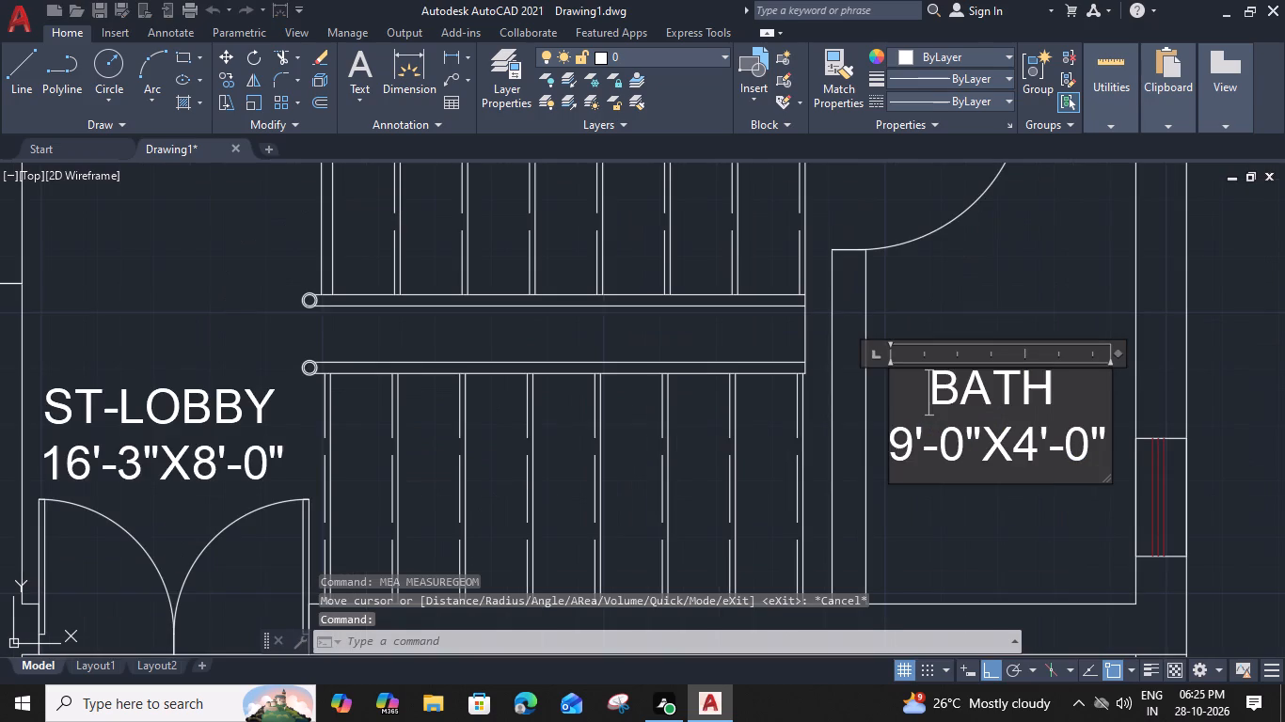
left_click_drag(909, 441, 896, 441)
key("4")
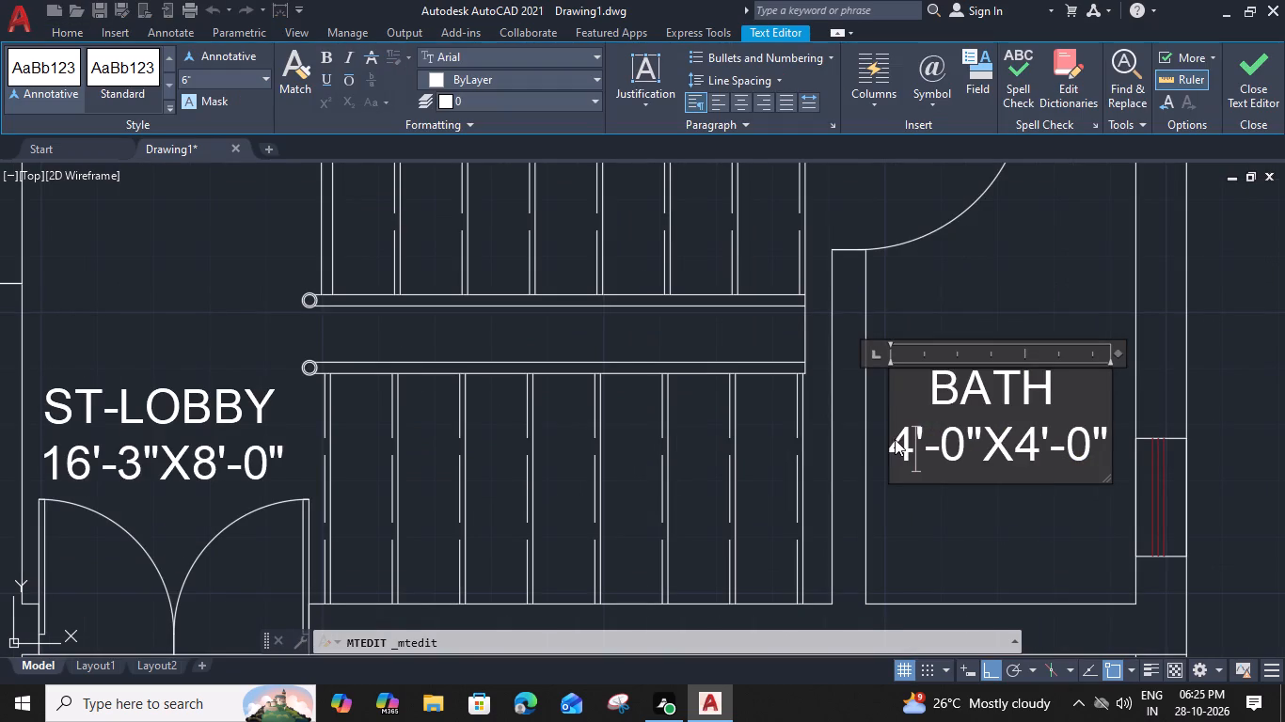
left_click_drag(1030, 454, 1009, 450)
key("8")
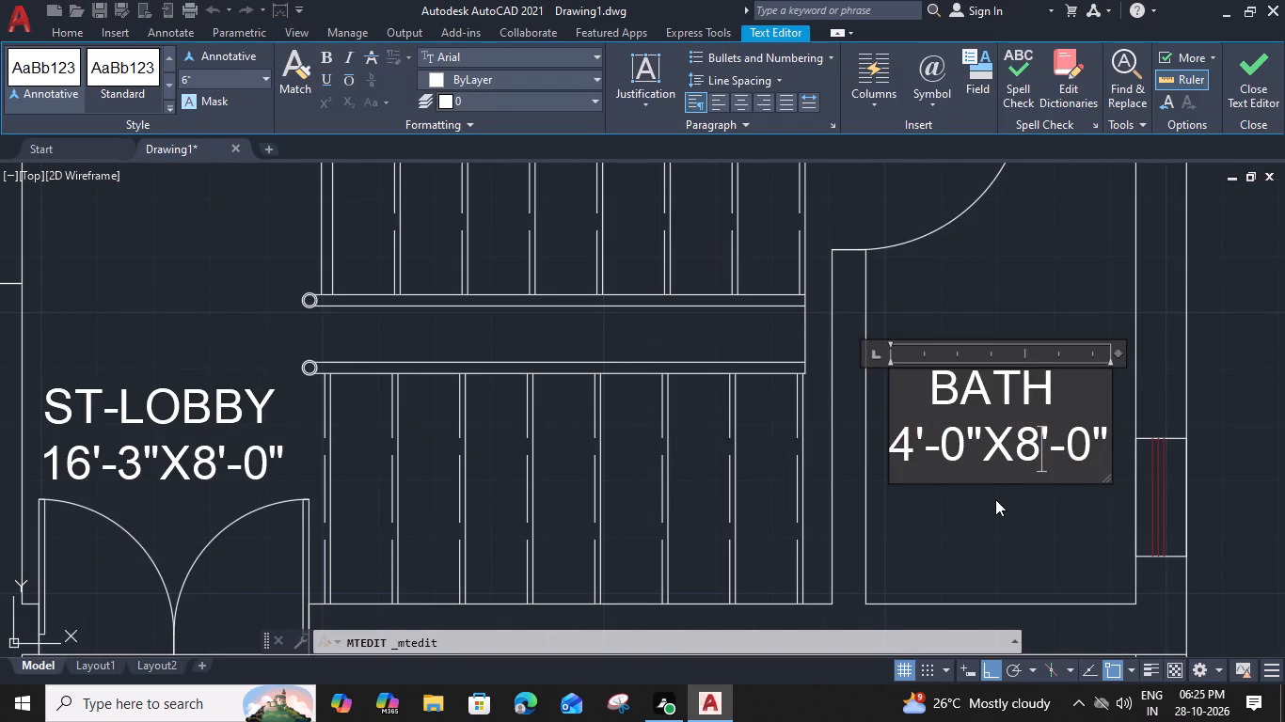
left_click(994, 504)
Insert the Sofa - Roundback 7 ft. block outside the plan and the Table - Rectangular Woodgrain 60 x 30 in. block in the green area from DesignCenter.
scroll(997, 505, "down", 2)
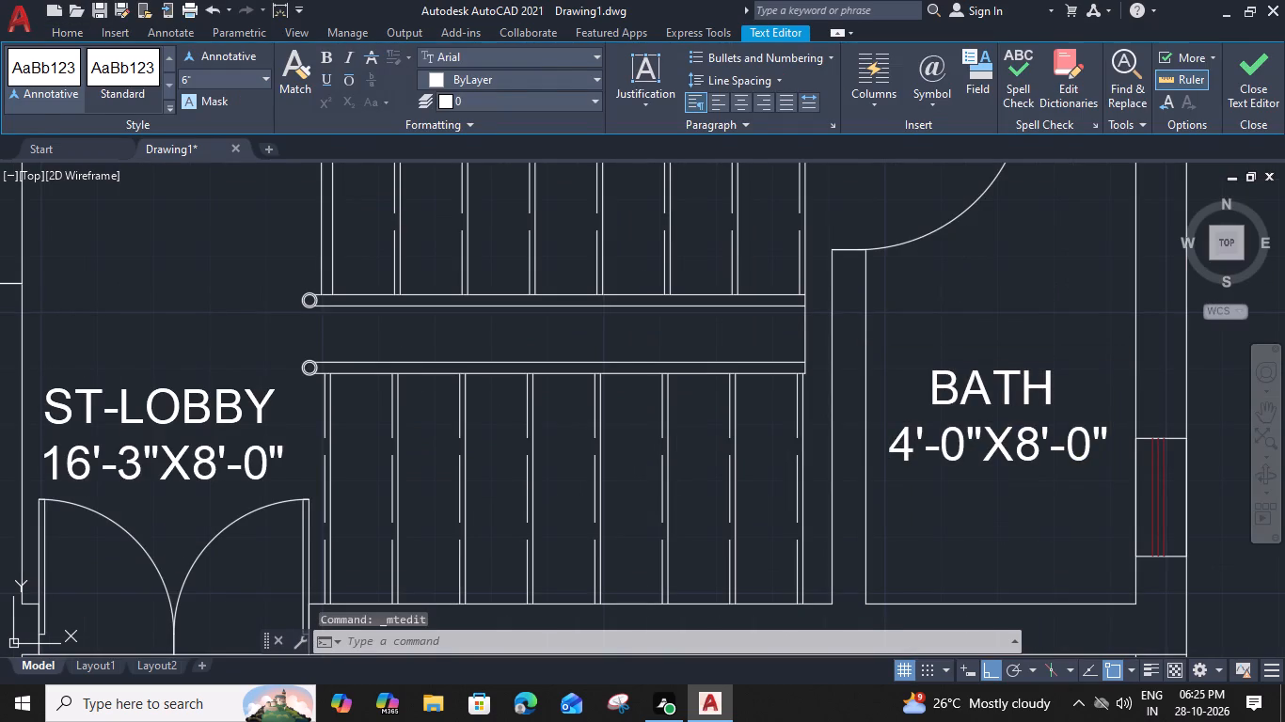
middle_click_drag(719, 476, 899, 469)
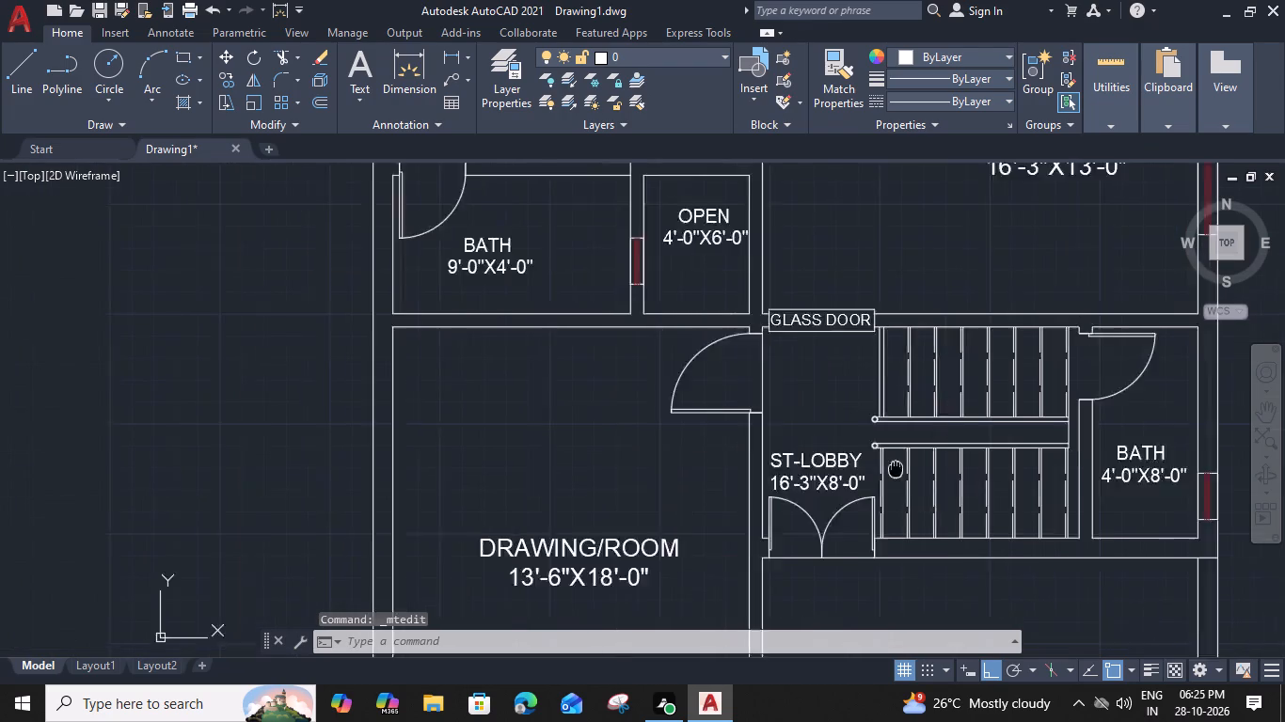
middle_click_drag(899, 469, 954, 469)
middle_click_drag(739, 493, 770, 472)
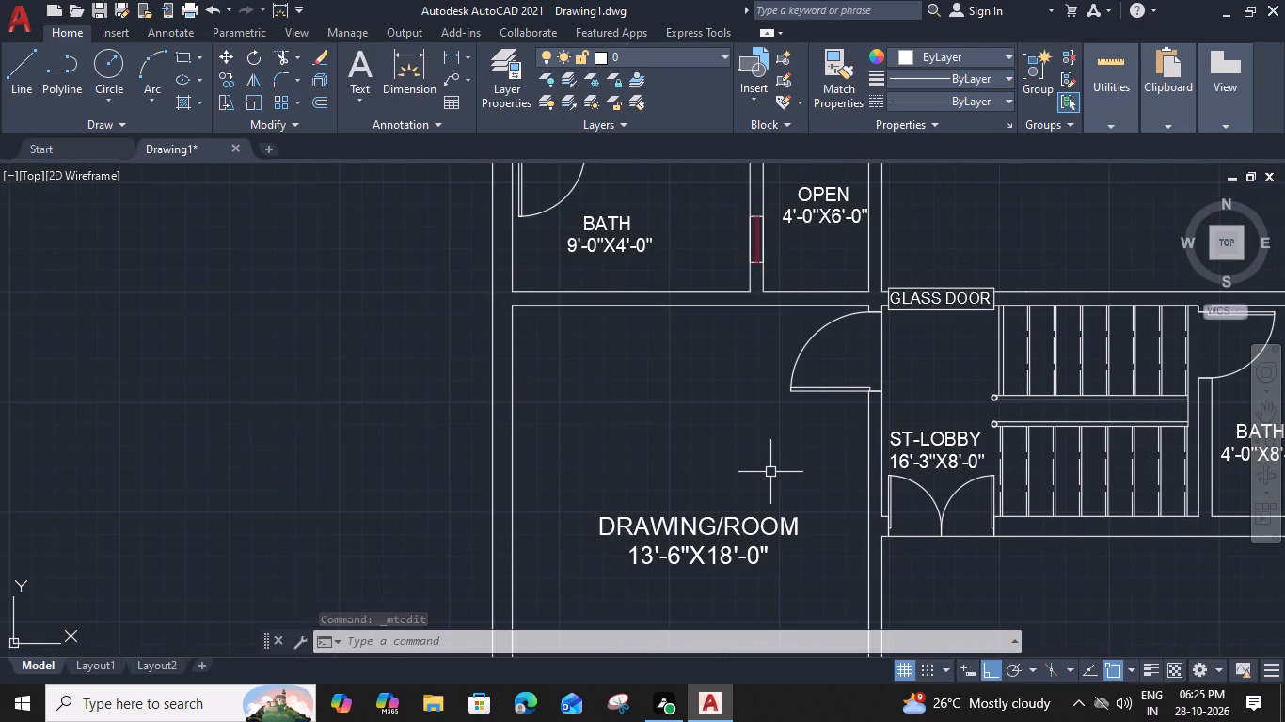
scroll(803, 457, "down", 1)
middle_click_drag(777, 475, 867, 370)
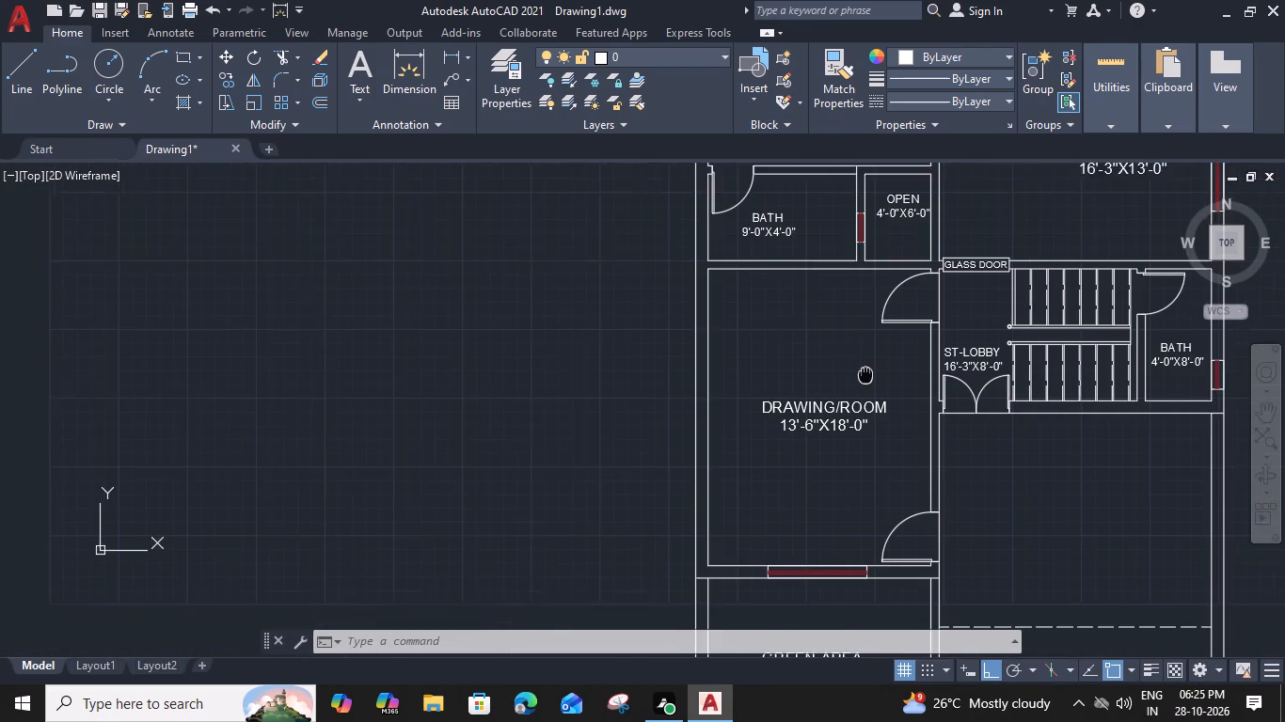
middle_click_drag(867, 370, 871, 355)
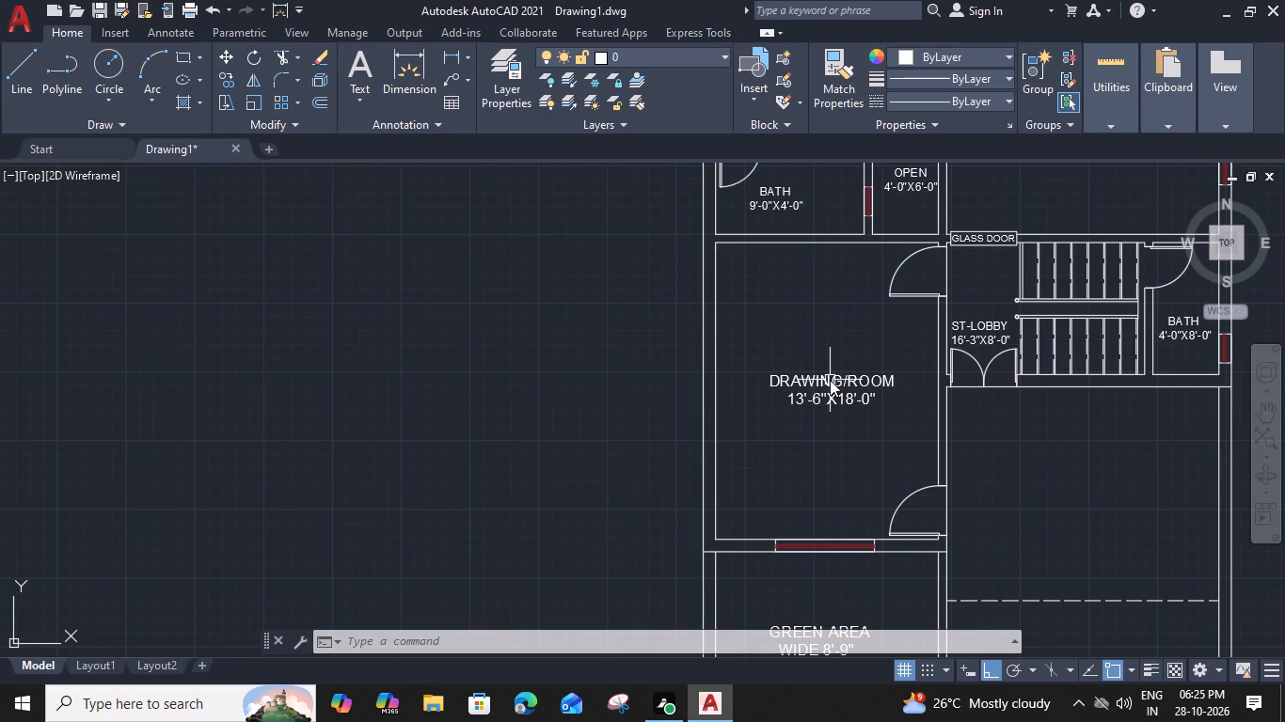
key("ctrl+2")
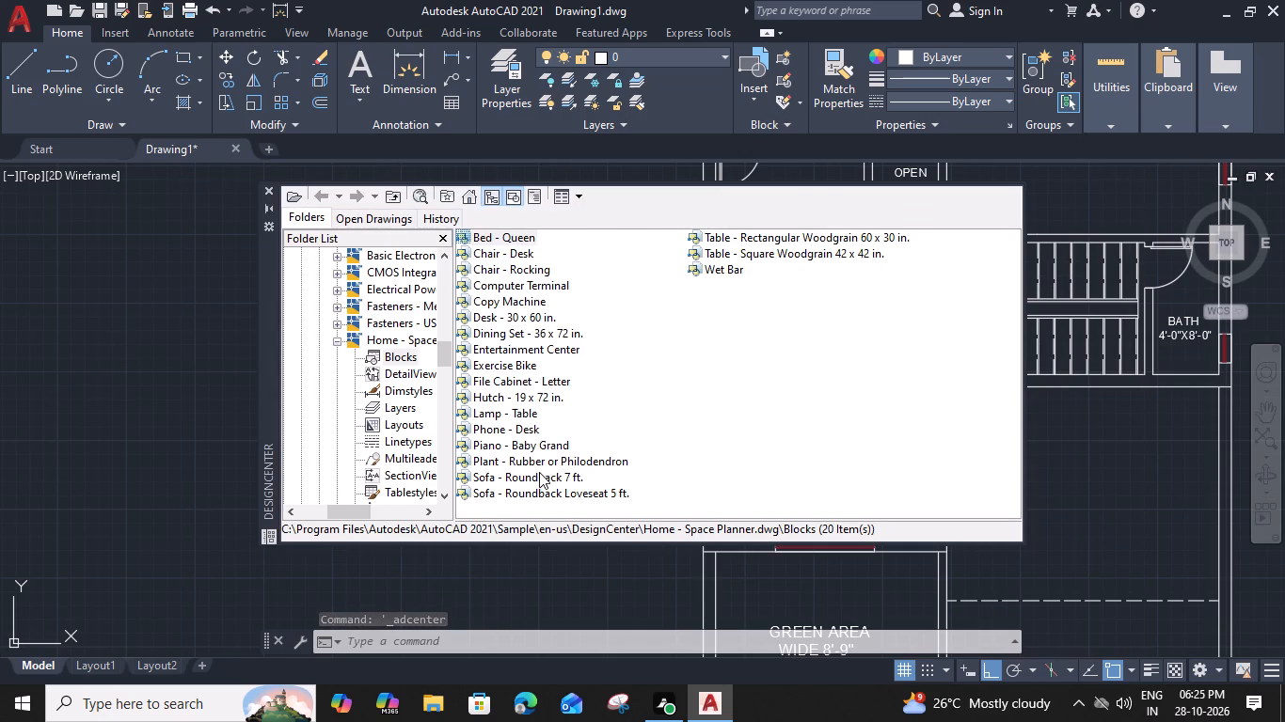
left_click_drag(539, 472, 605, 566)
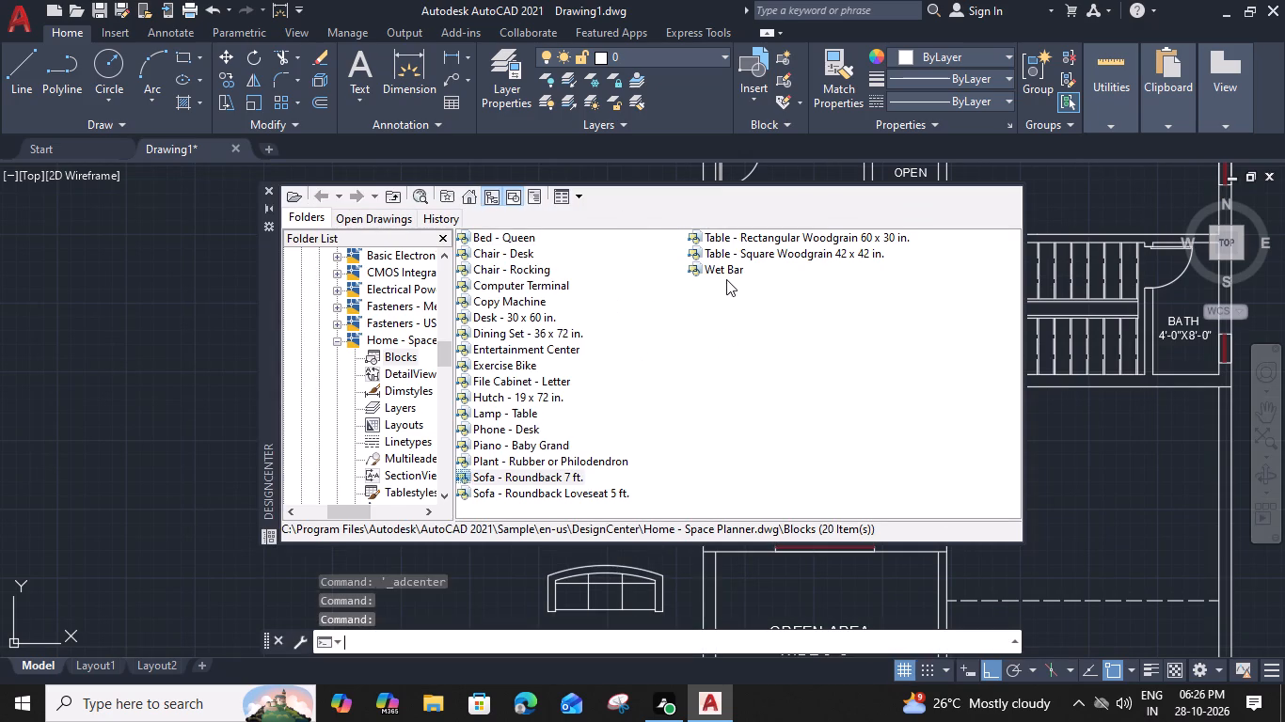
left_click_drag(726, 235, 785, 571)
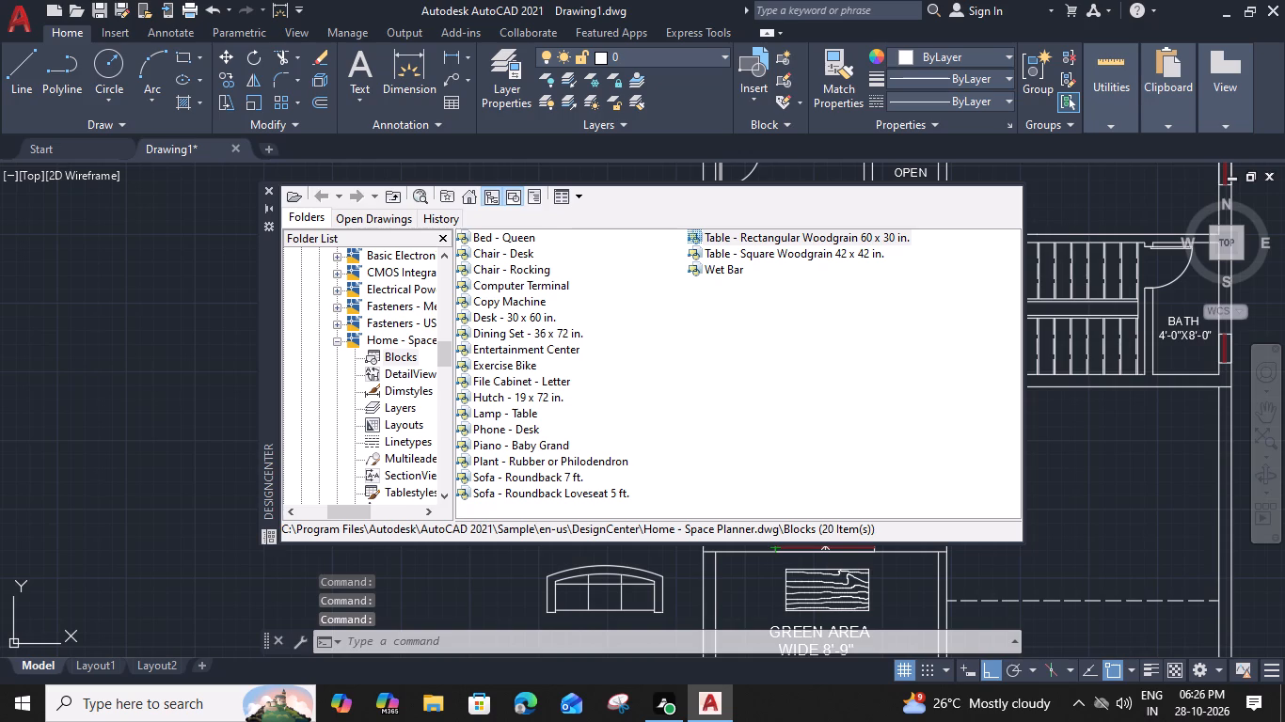
left_click(272, 188)
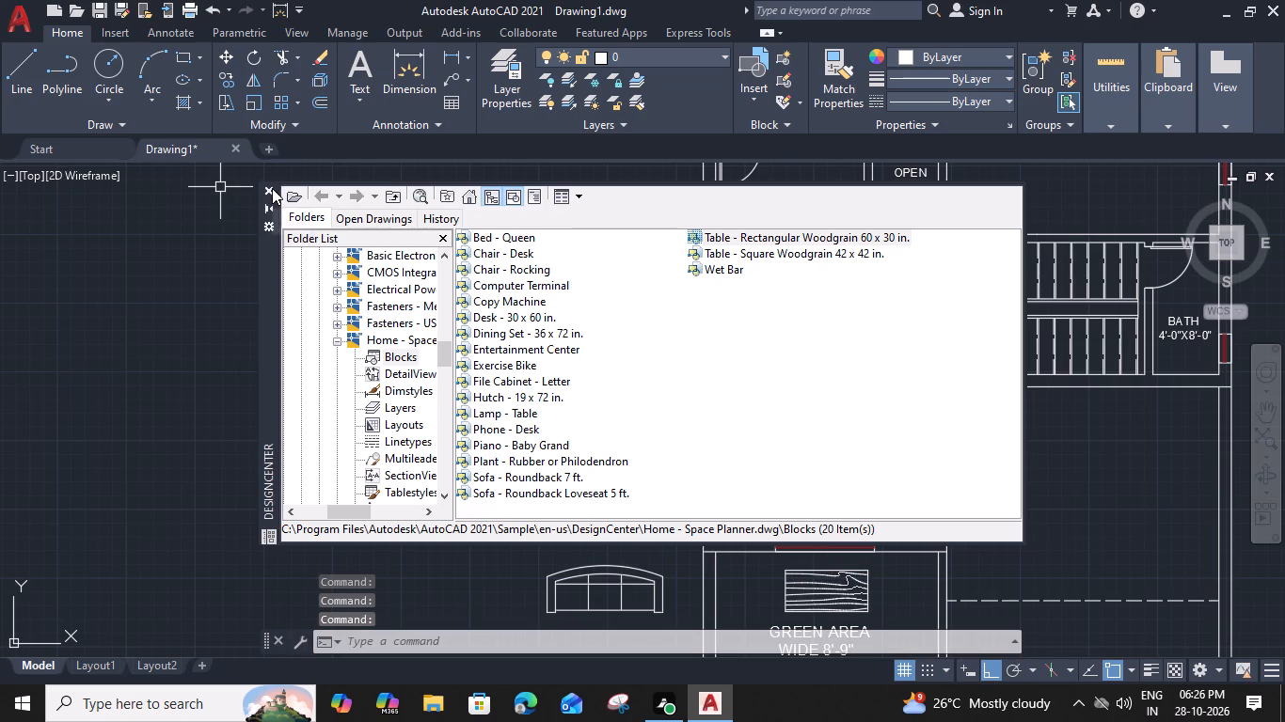
Move the sofa north and then east into the drawing room, just above the DRAWING/ROOM label.
middle_click_drag(575, 426, 589, 361)
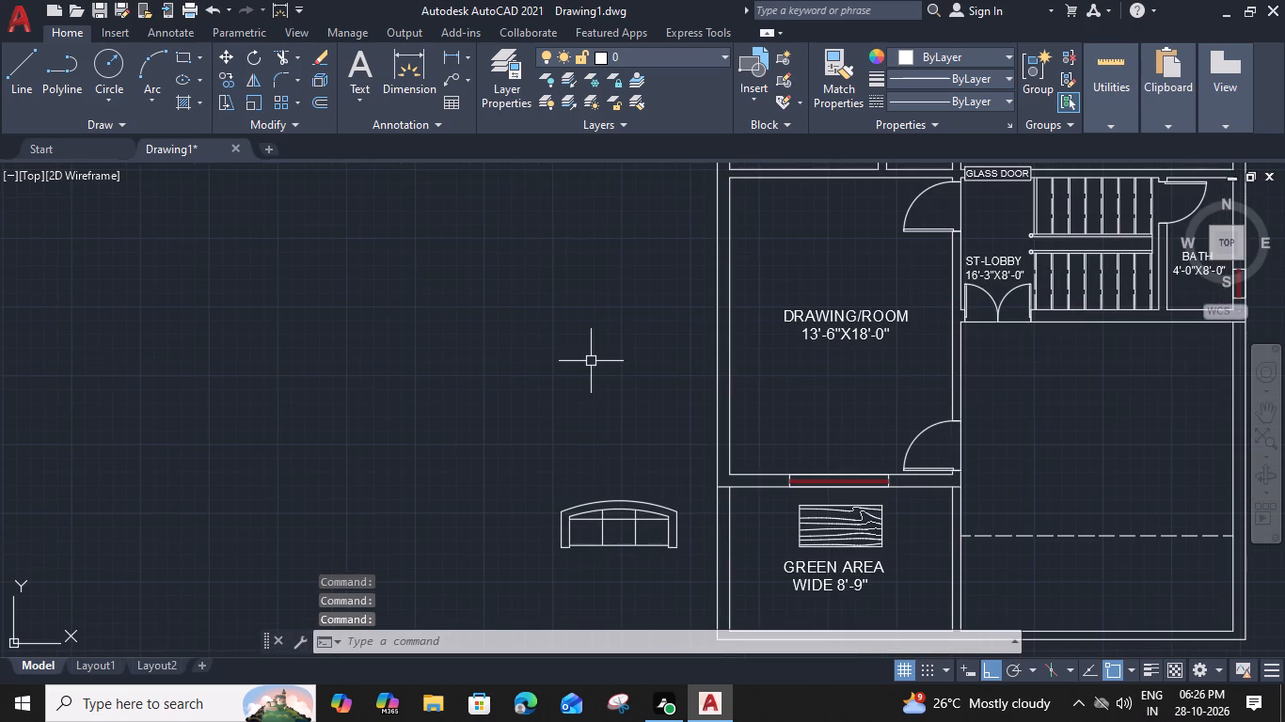
left_click(619, 500)
type("M")
key("space")
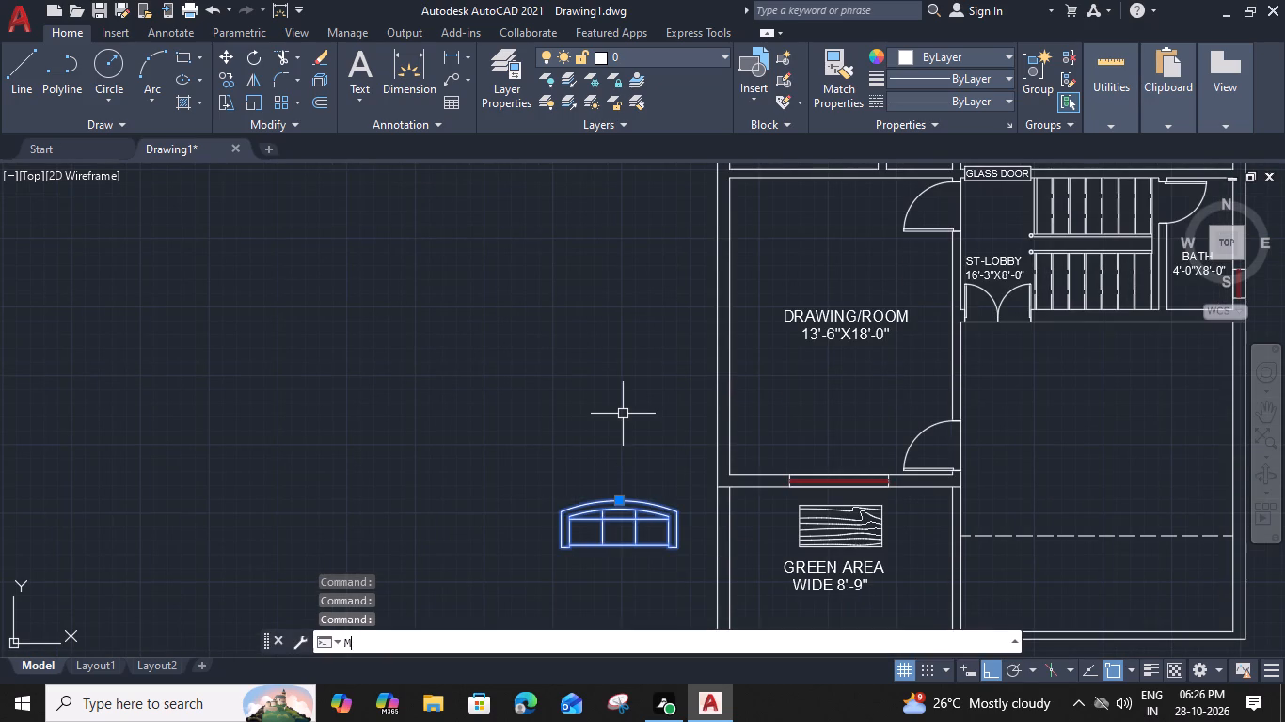
left_click(612, 495)
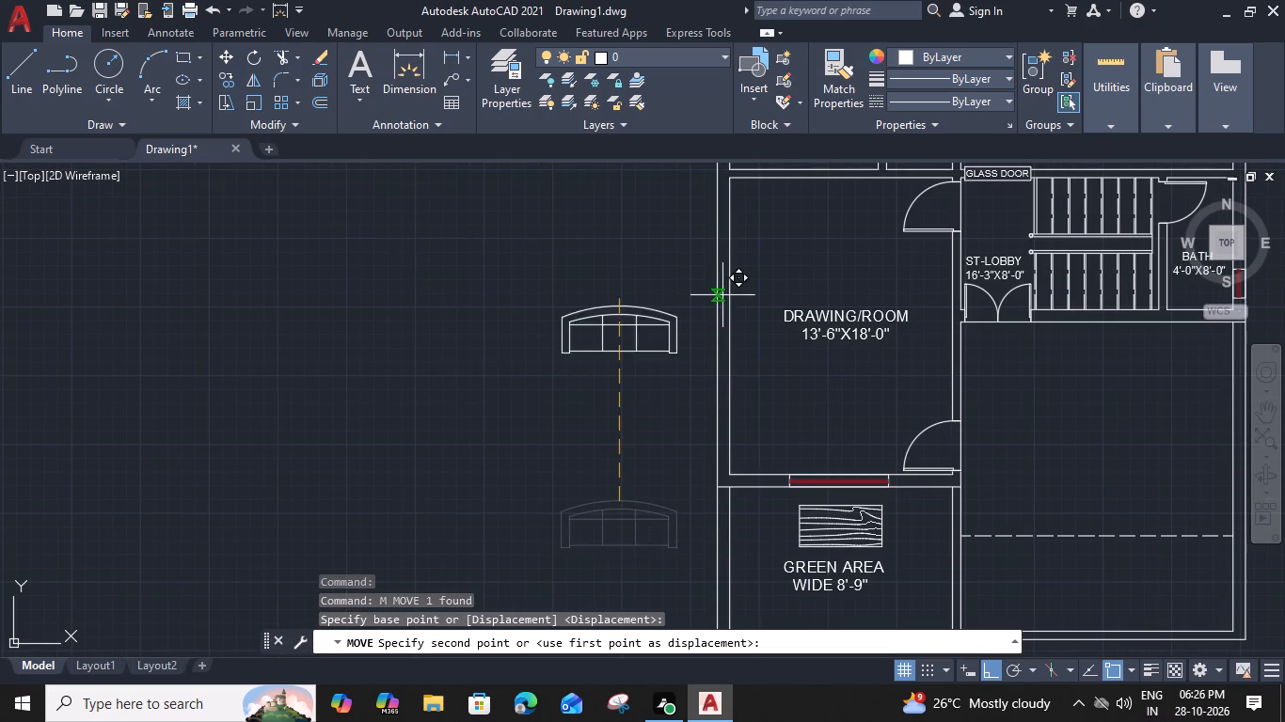
left_click(635, 254)
left_click(648, 261)
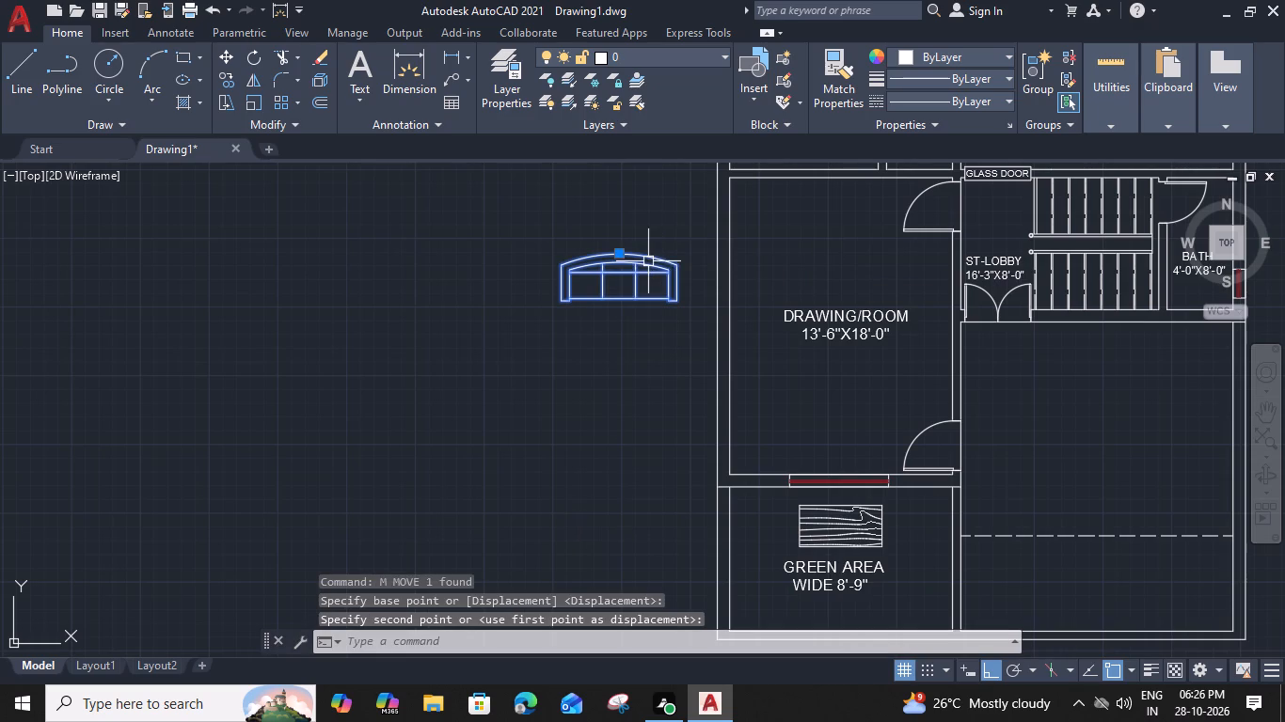
type("M")
key("space")
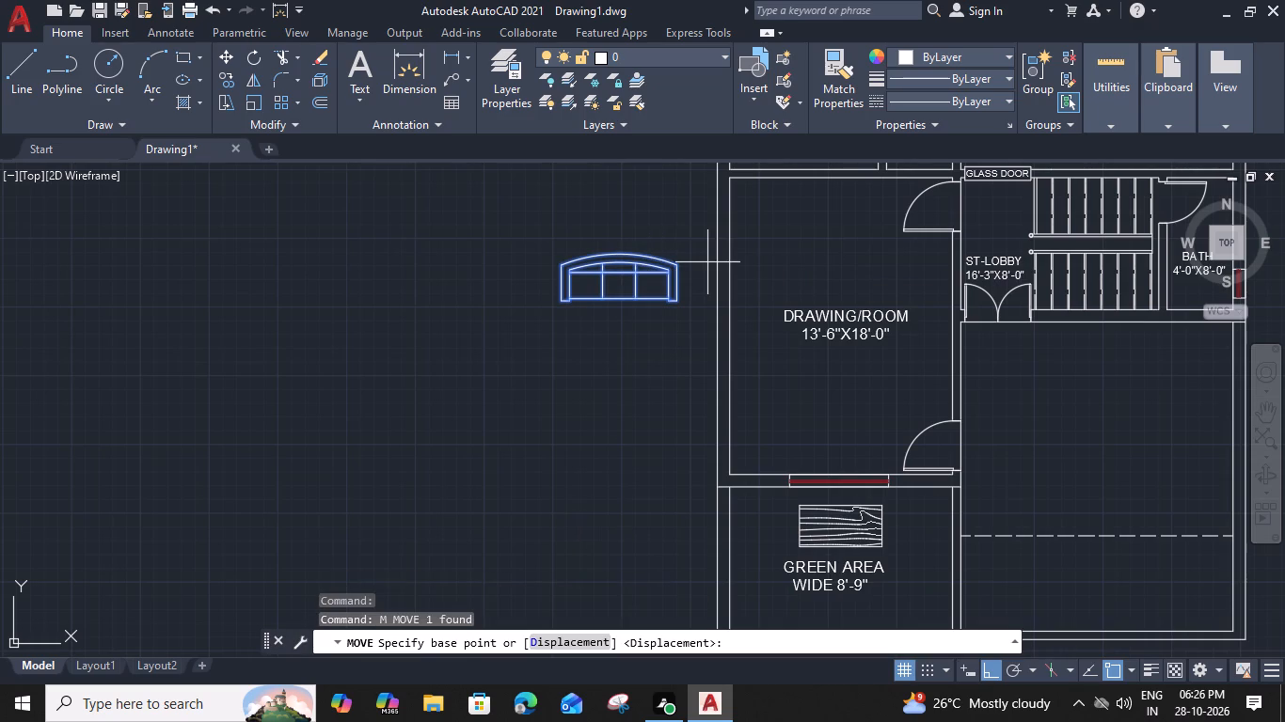
left_click(680, 266)
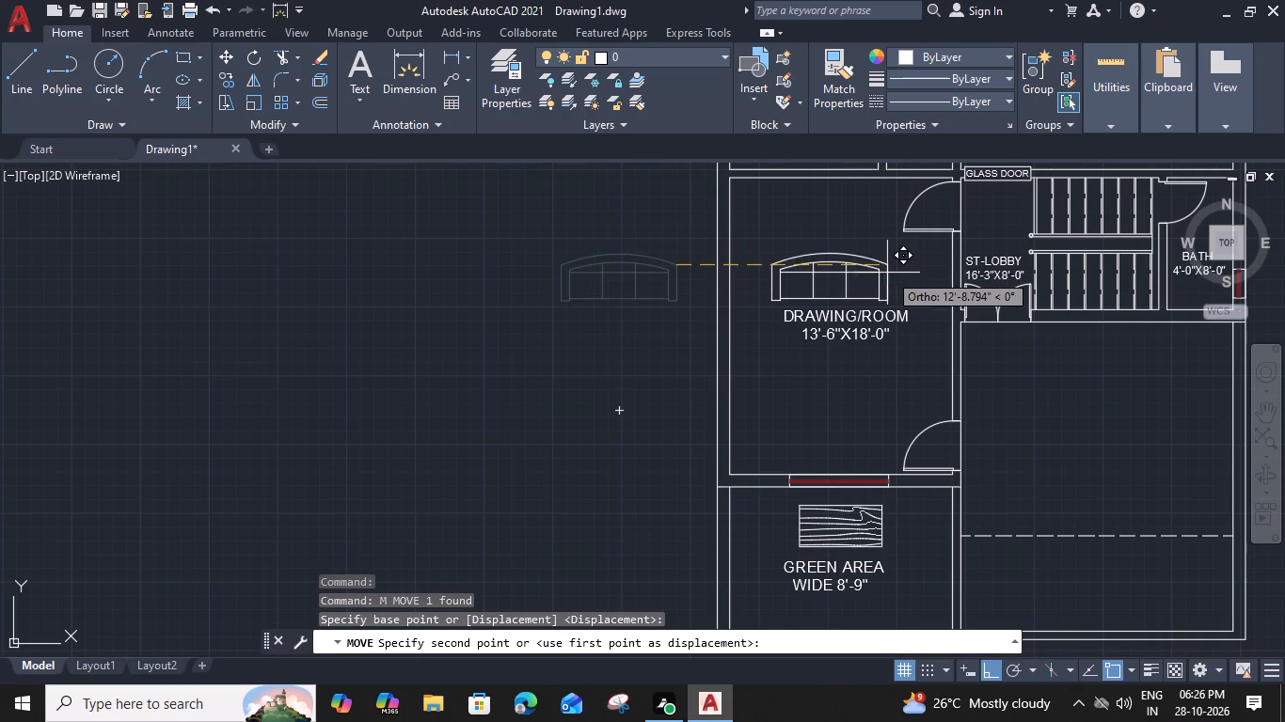
left_click(893, 274)
Move the woodgrain table north from the green area into the drawing room, just below the room label.
left_click(805, 538)
type("M")
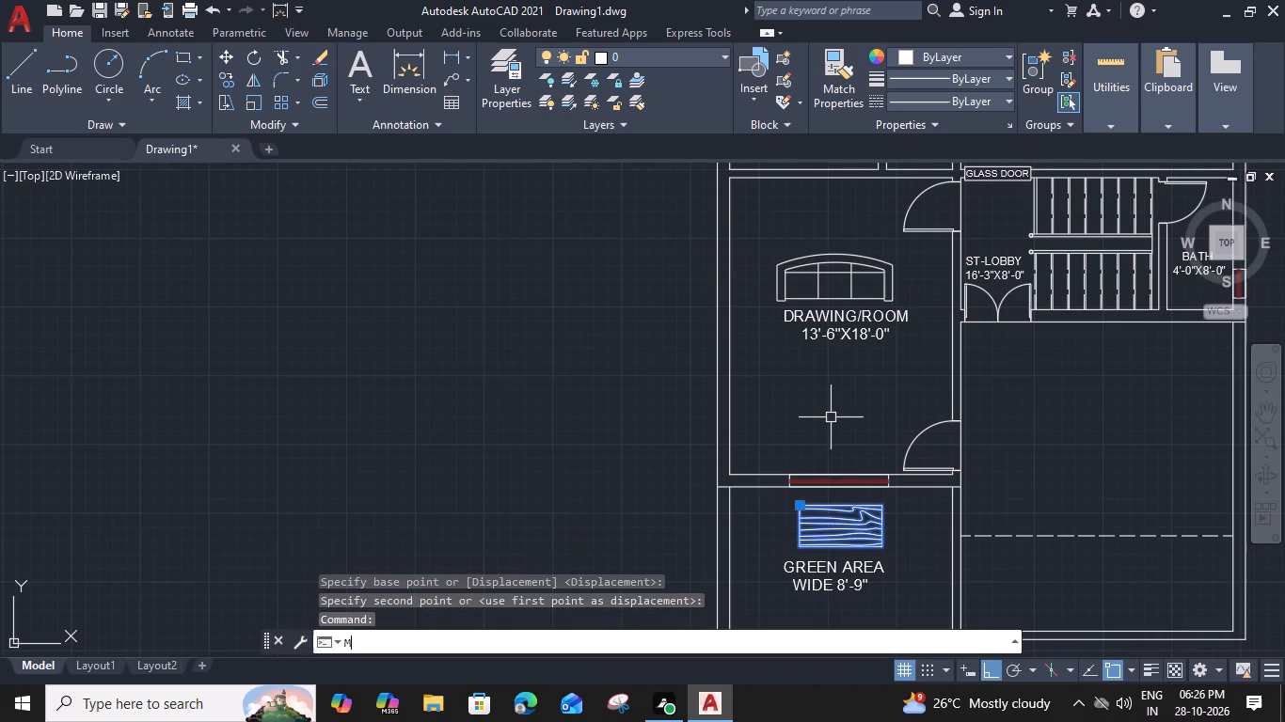
key("space")
scroll(820, 502, "up", 1)
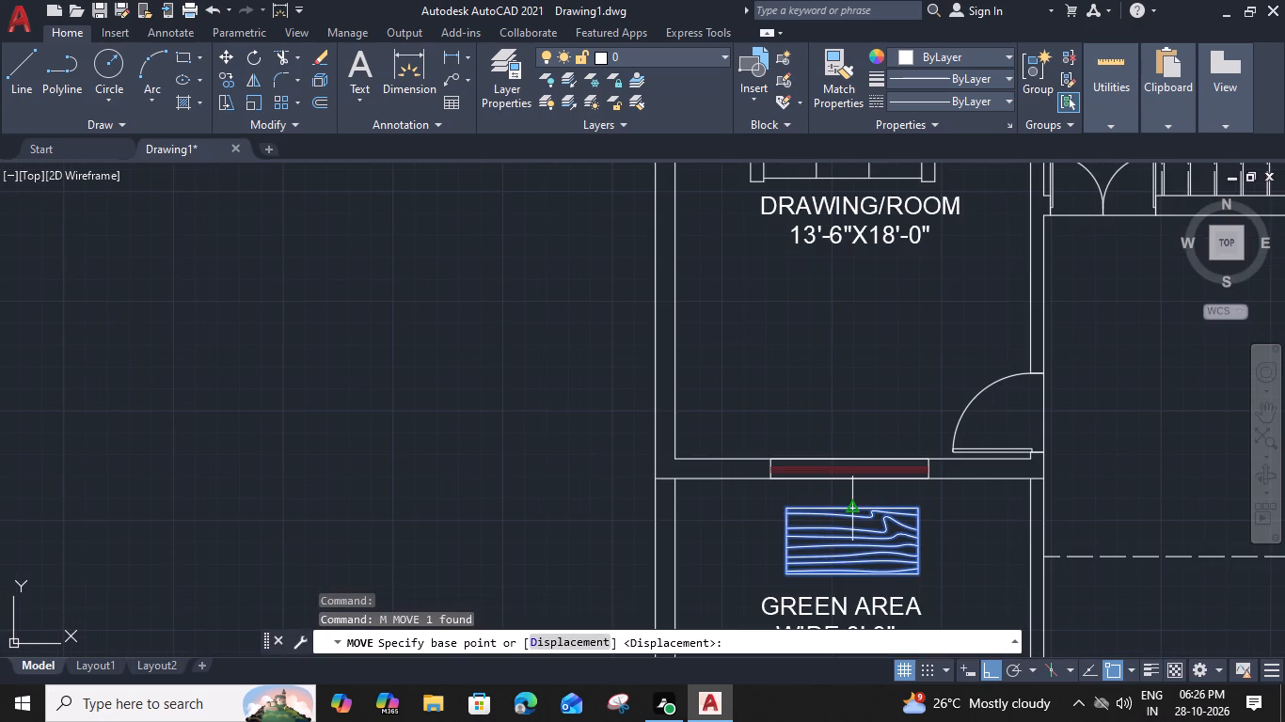
left_click(851, 510)
middle_click_drag(835, 290, 844, 378)
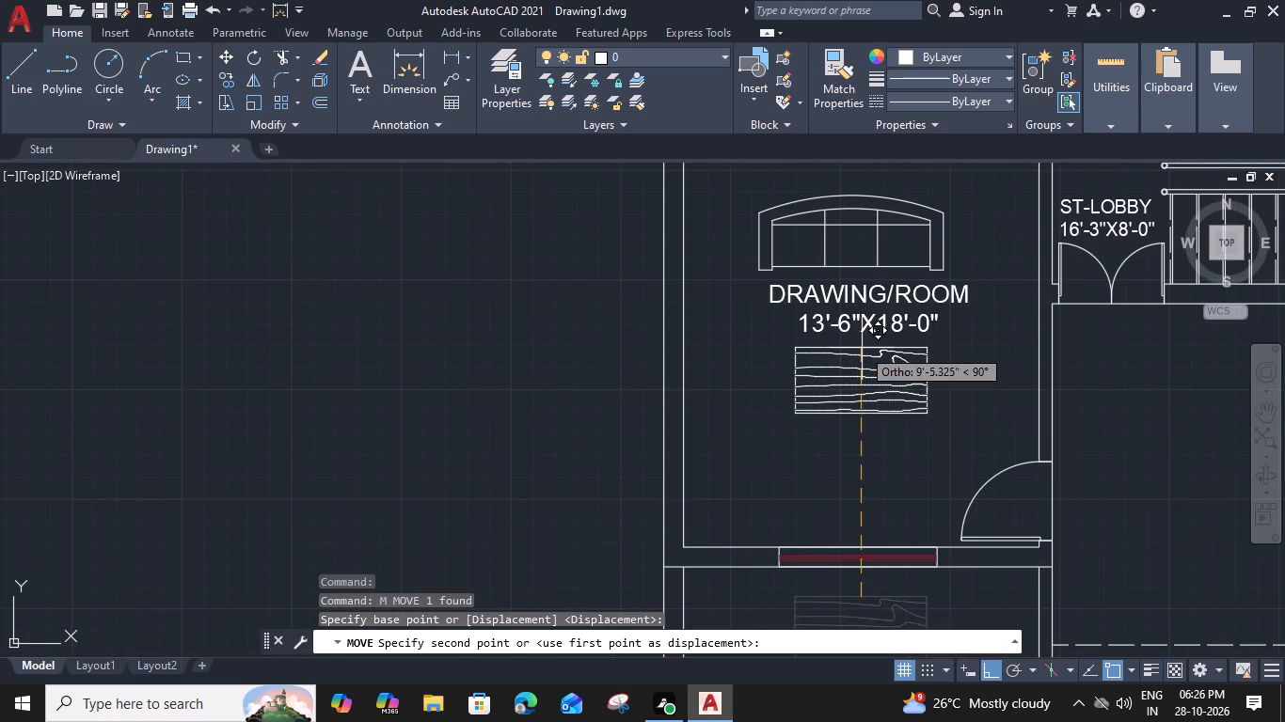
left_click(862, 348)
Move the DRAWING/ROOM 13'-6"X18'-0" label south, clear of the table and near the window wall.
left_click(845, 291)
type("M")
key("space")
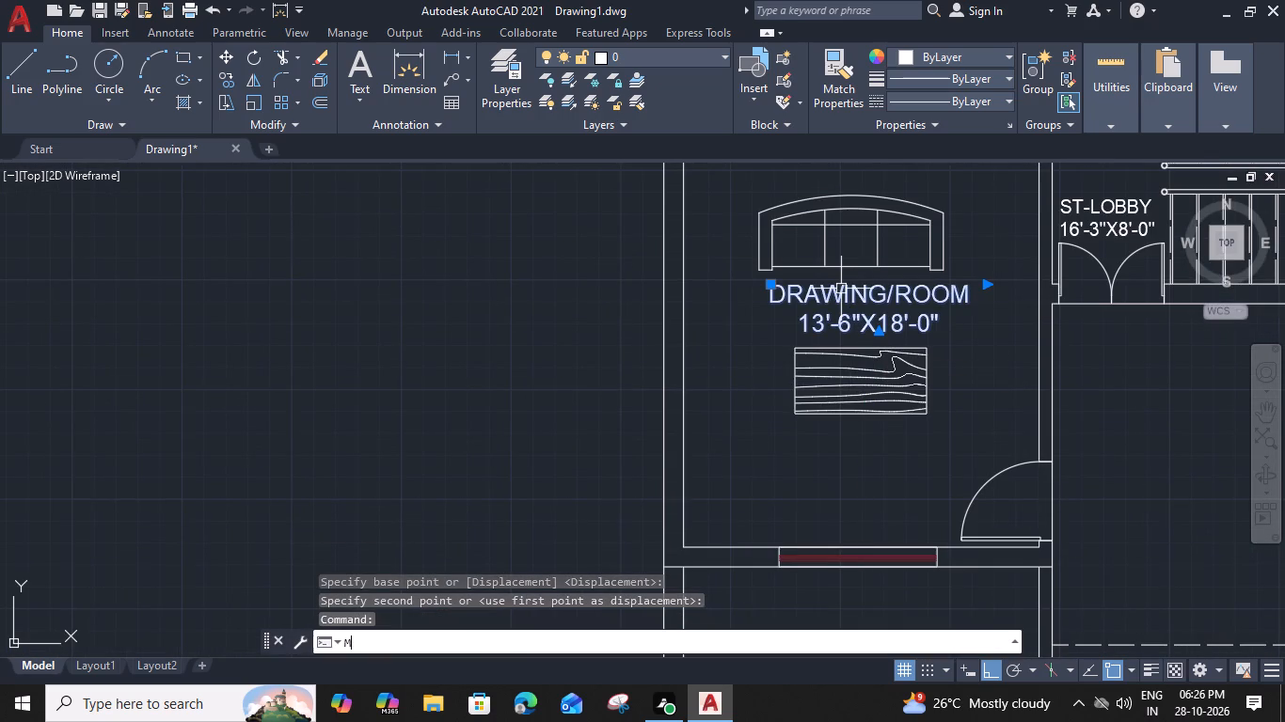
left_click(769, 303)
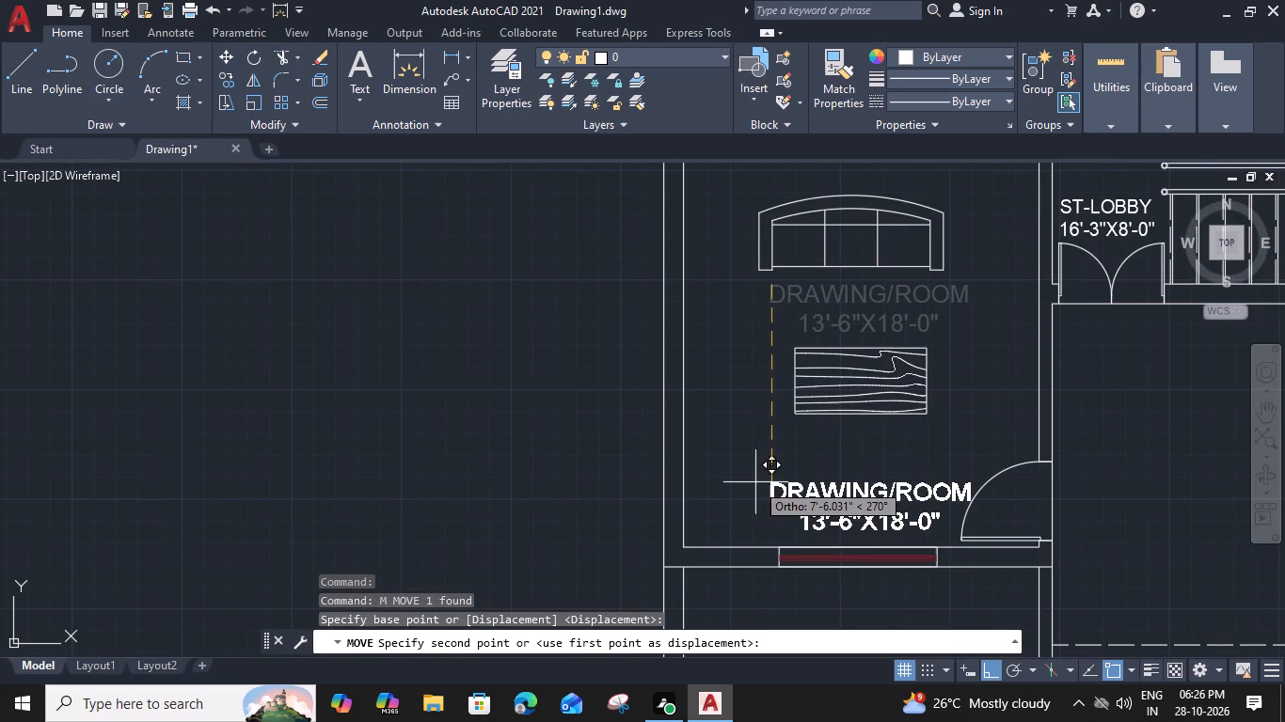
left_click(756, 467)
Move the drawing room sofa a short distance straight north, farther from the woodgrain table.
middle_click_drag(775, 379, 749, 410)
middle_click_drag(799, 275, 802, 282)
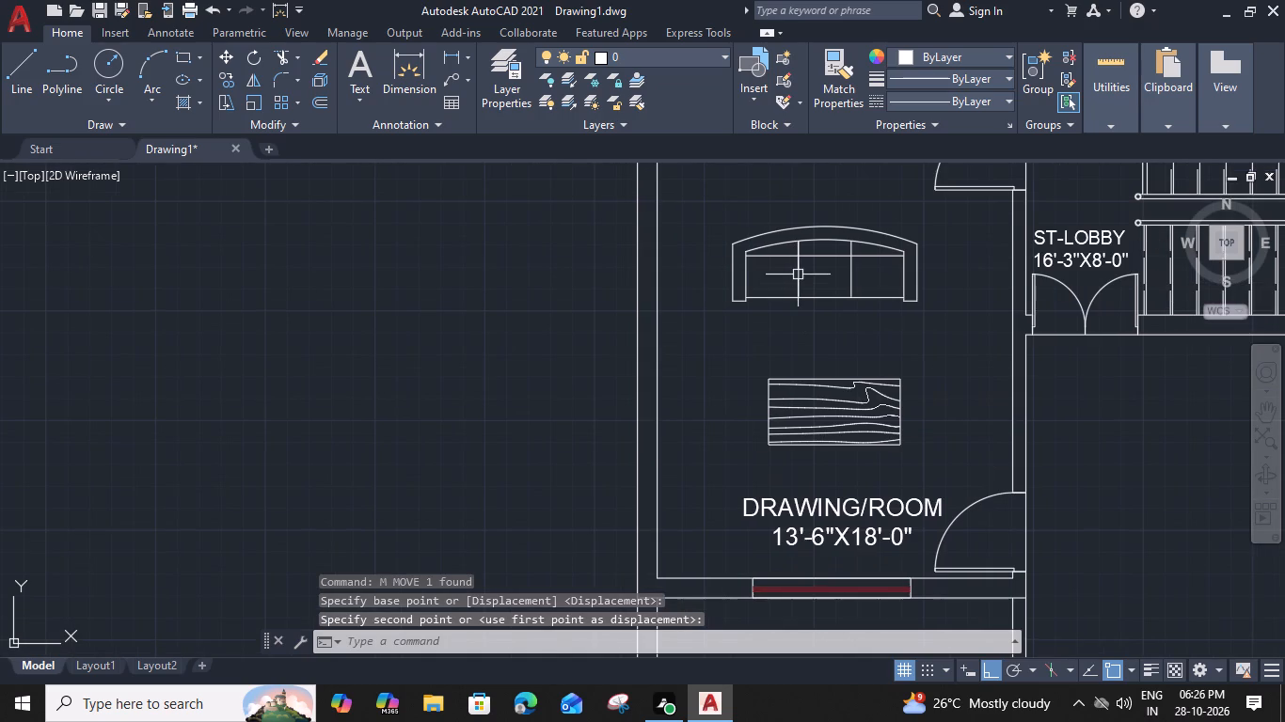
middle_click_drag(802, 282, 808, 323)
left_click(836, 270)
left_click(823, 281)
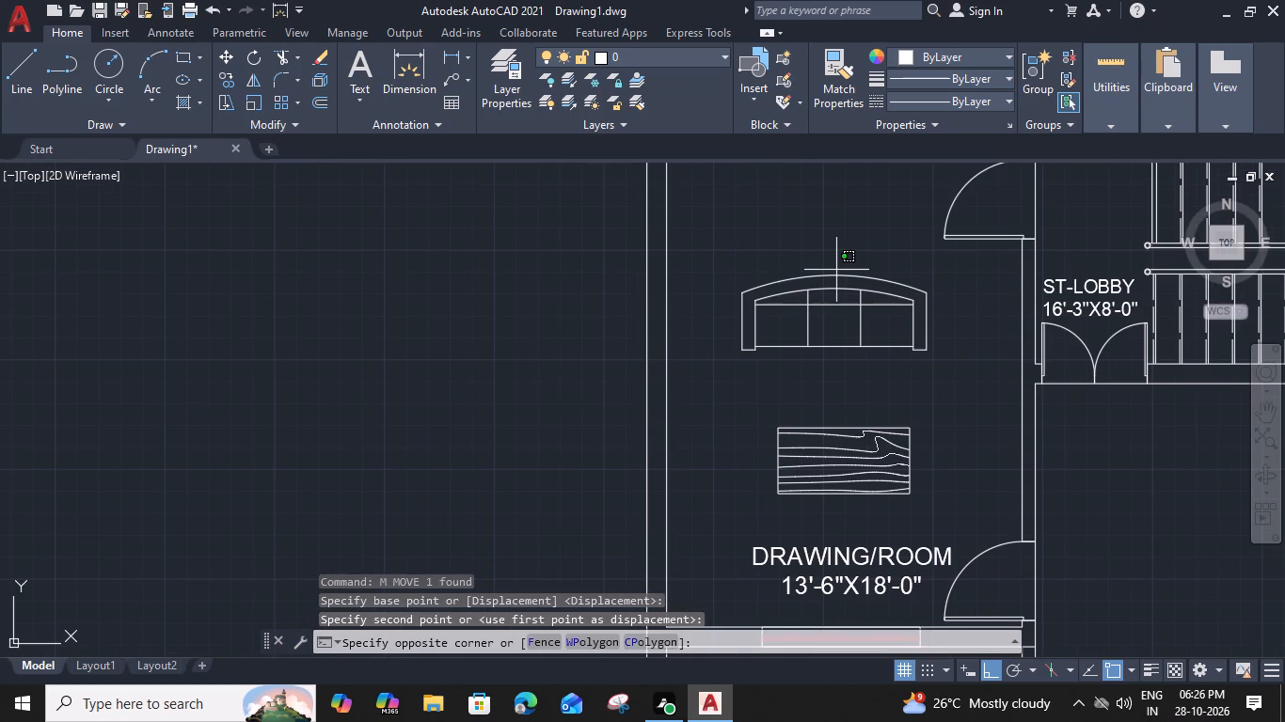
key("m")
key("space")
scroll(846, 277, "up", 1)
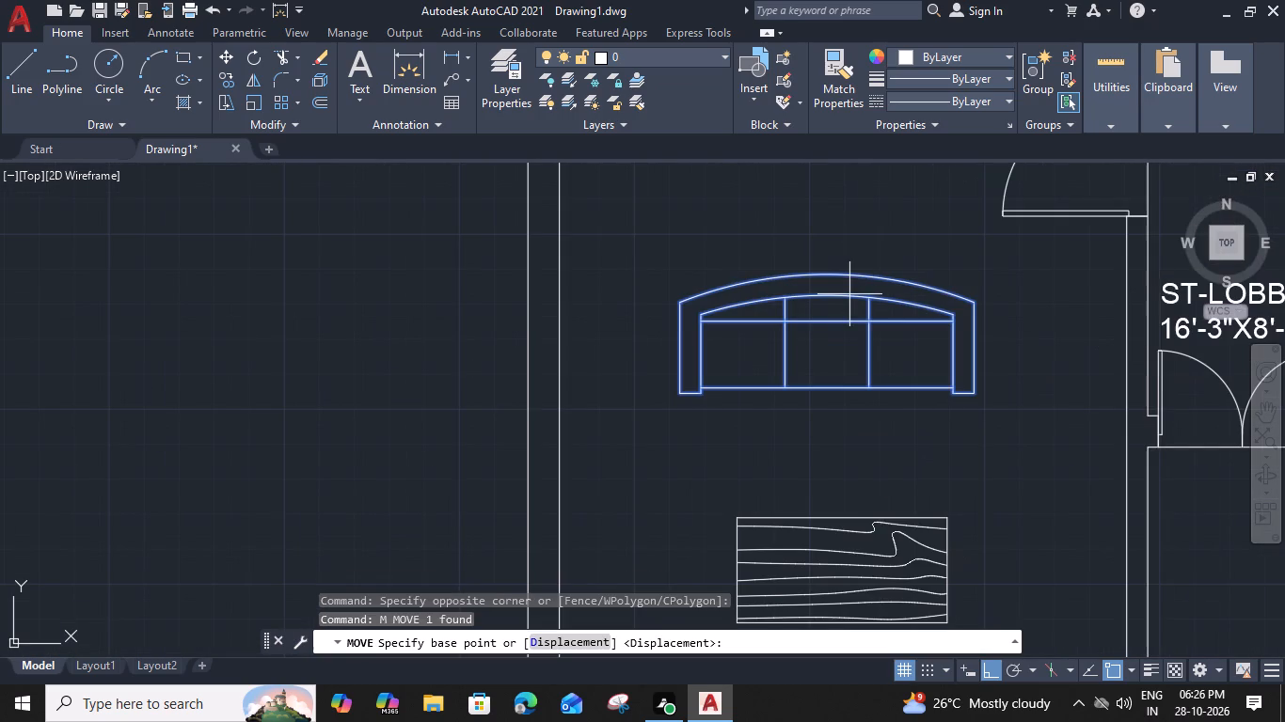
left_click(825, 276)
left_click(817, 203)
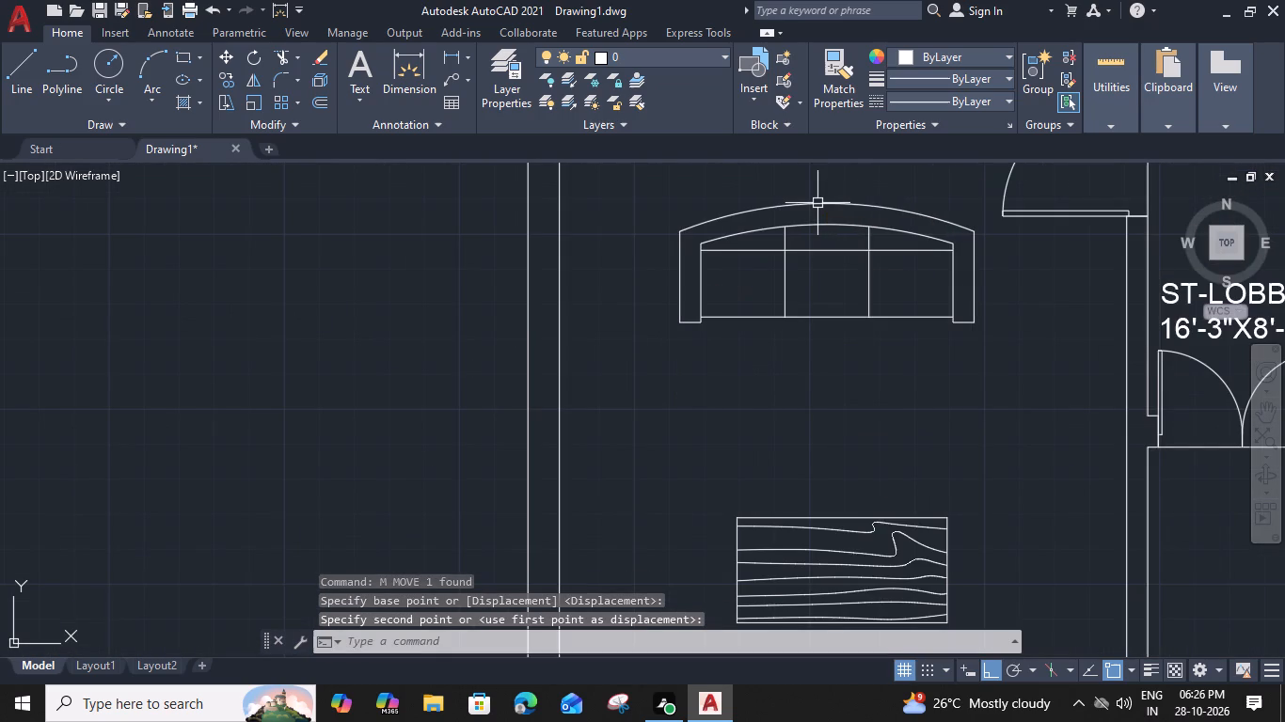
Move the woodgrain table straight north, close in front of the sofa in the drawing room.
scroll(822, 208, "down", 2)
left_click(844, 326)
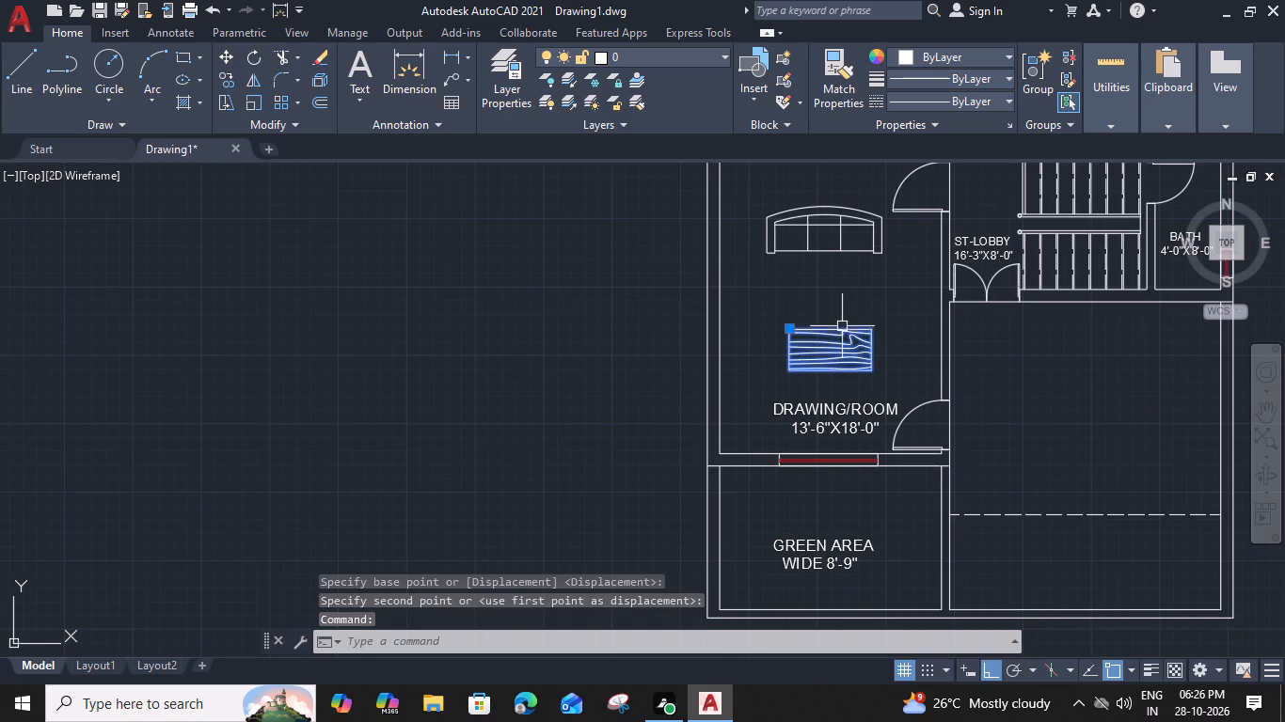
type("M")
key("space")
scroll(824, 332, "up", 1)
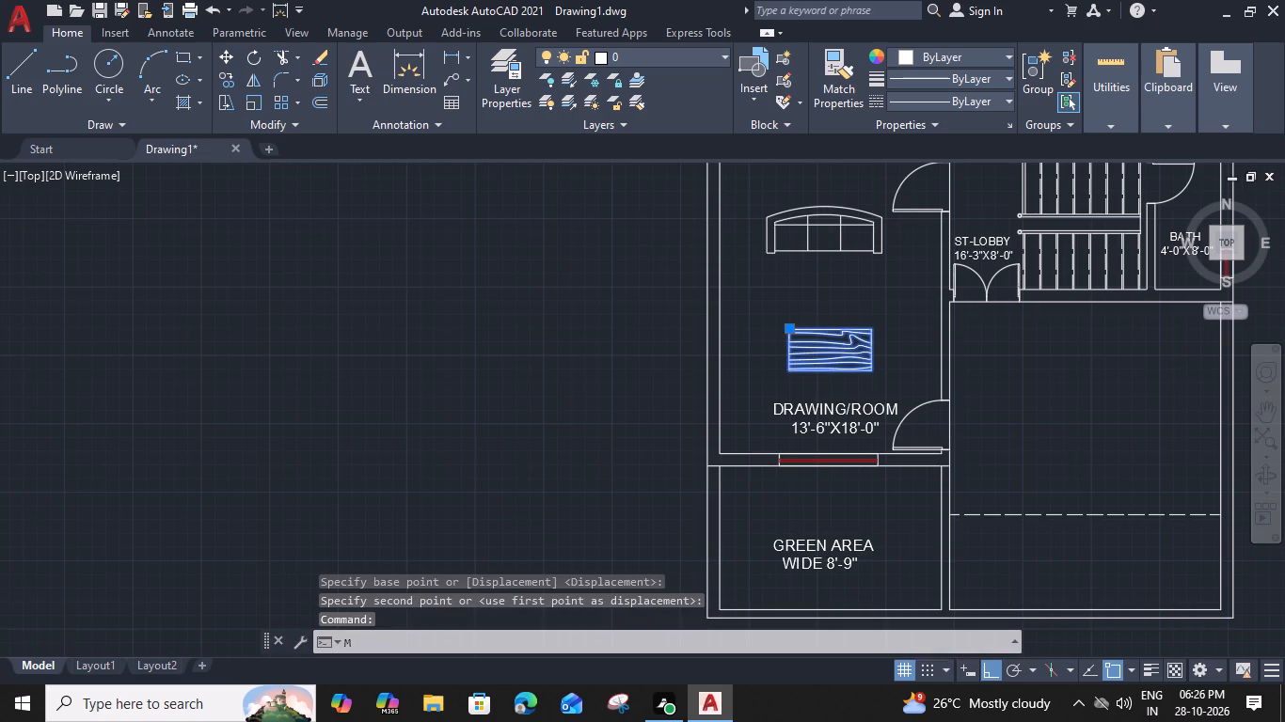
left_click(832, 326)
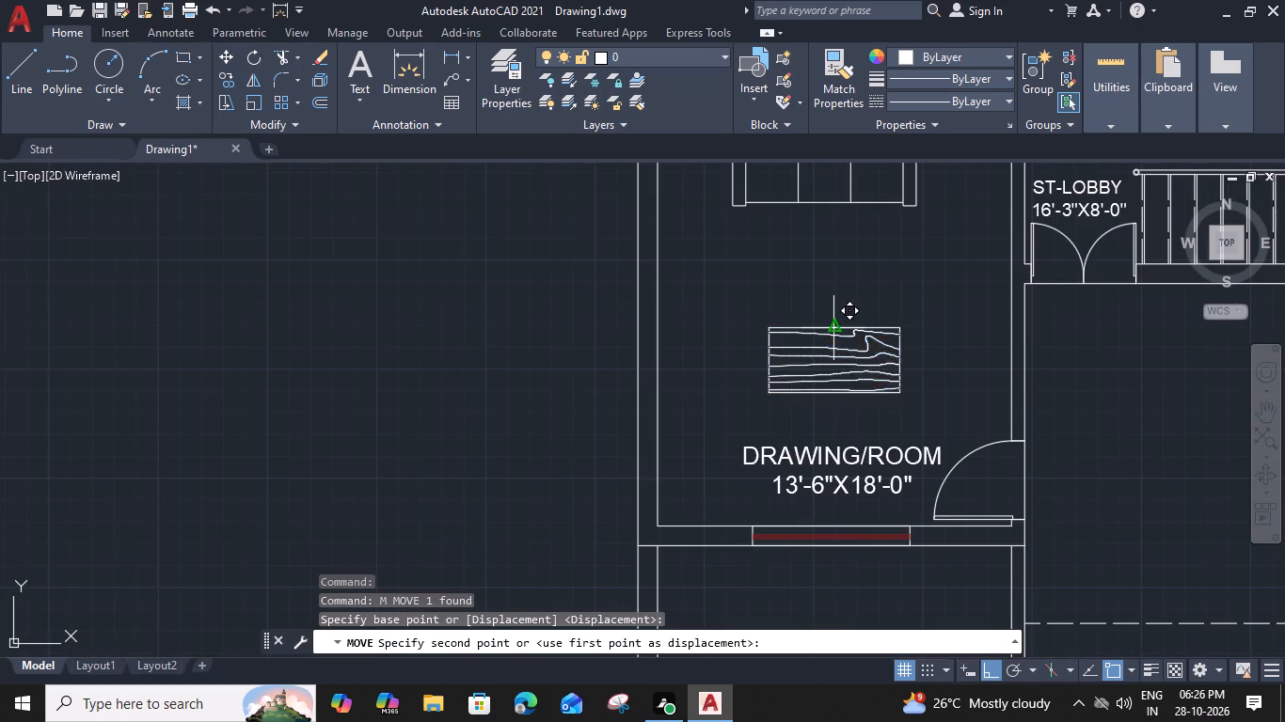
left_click(826, 232)
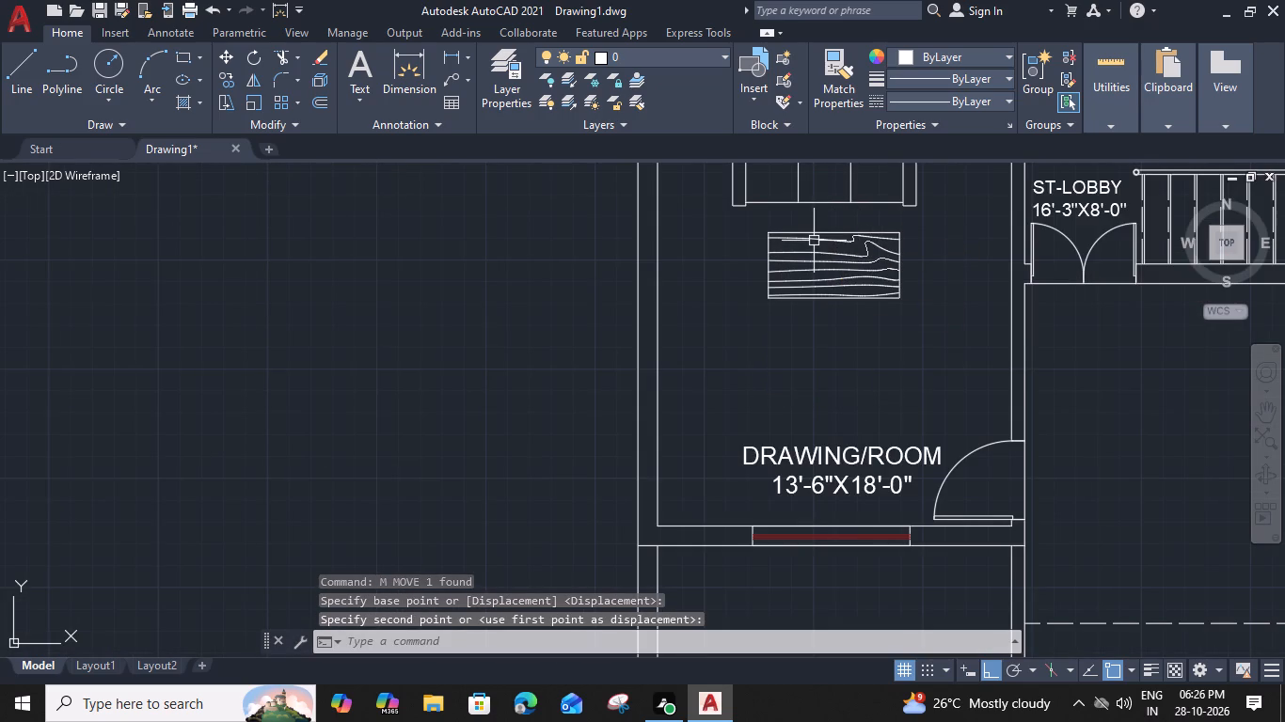
Shift the woodgrain table slightly west to centre it in front of the sofa.
middle_click_drag(751, 292, 780, 312)
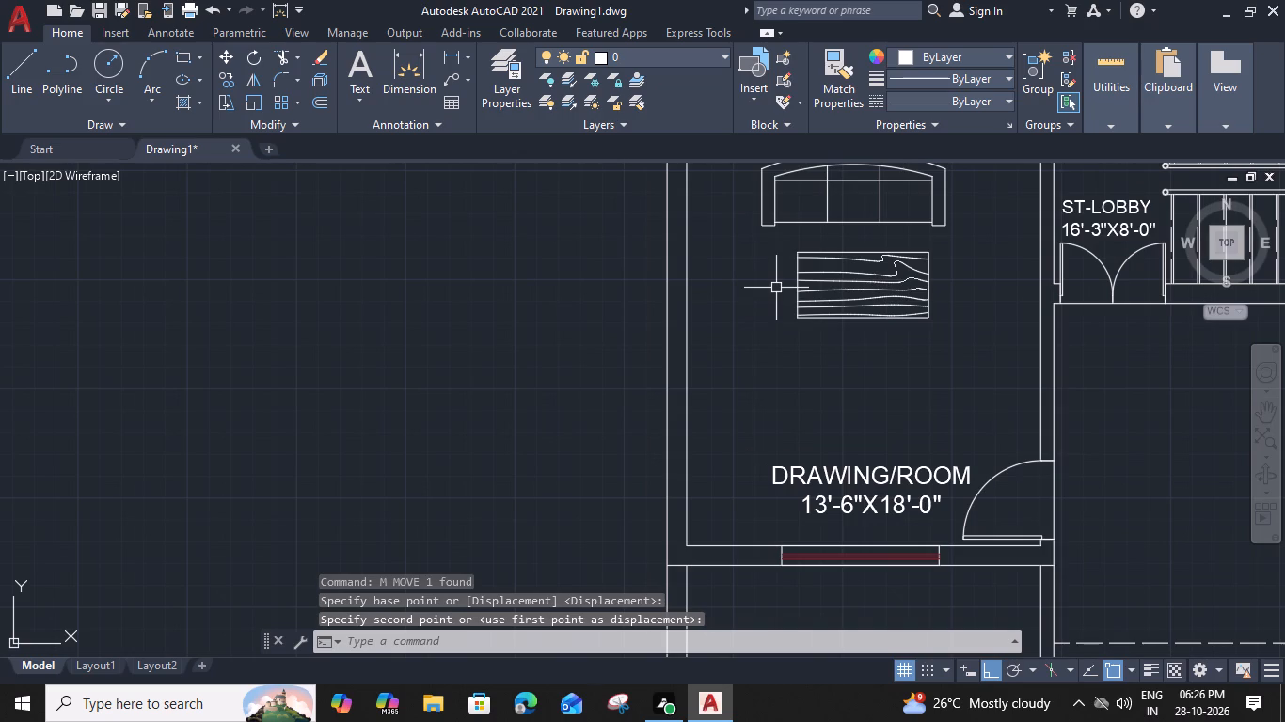
type("M")
key("space")
scroll(790, 278, "up", 2)
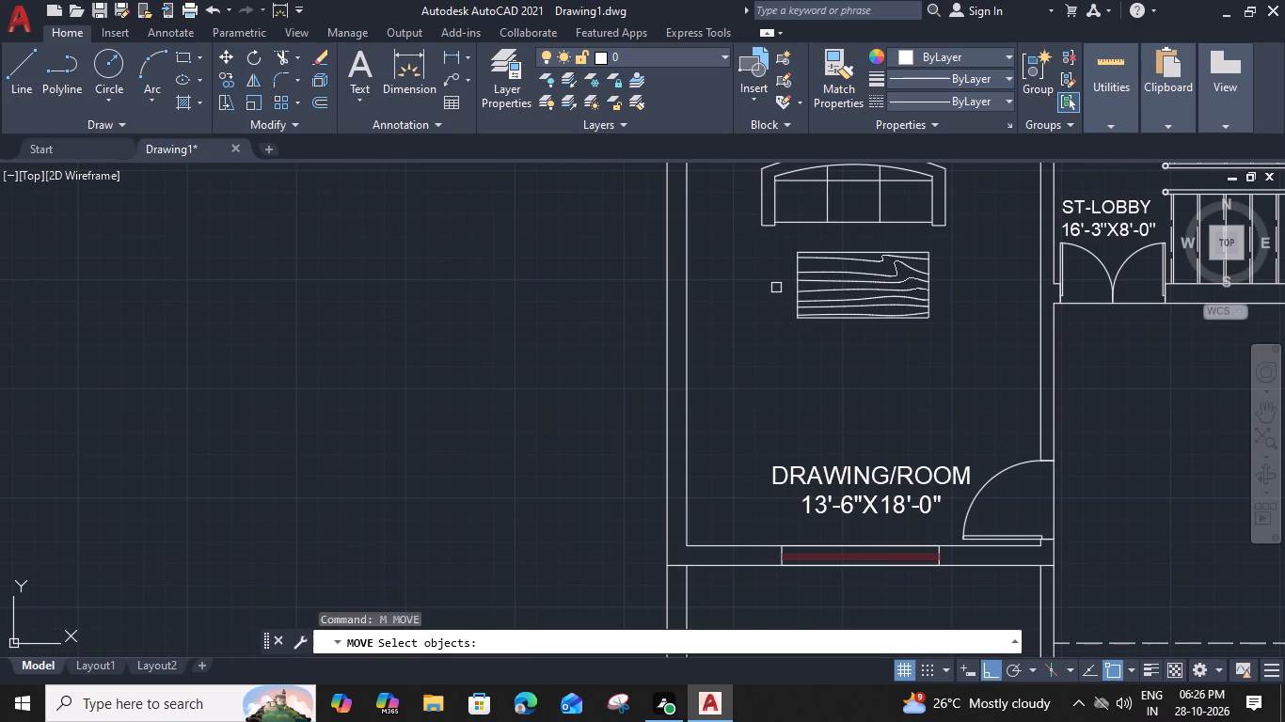
key("Escape")
left_click_drag(836, 197, 820, 224)
left_click(777, 281)
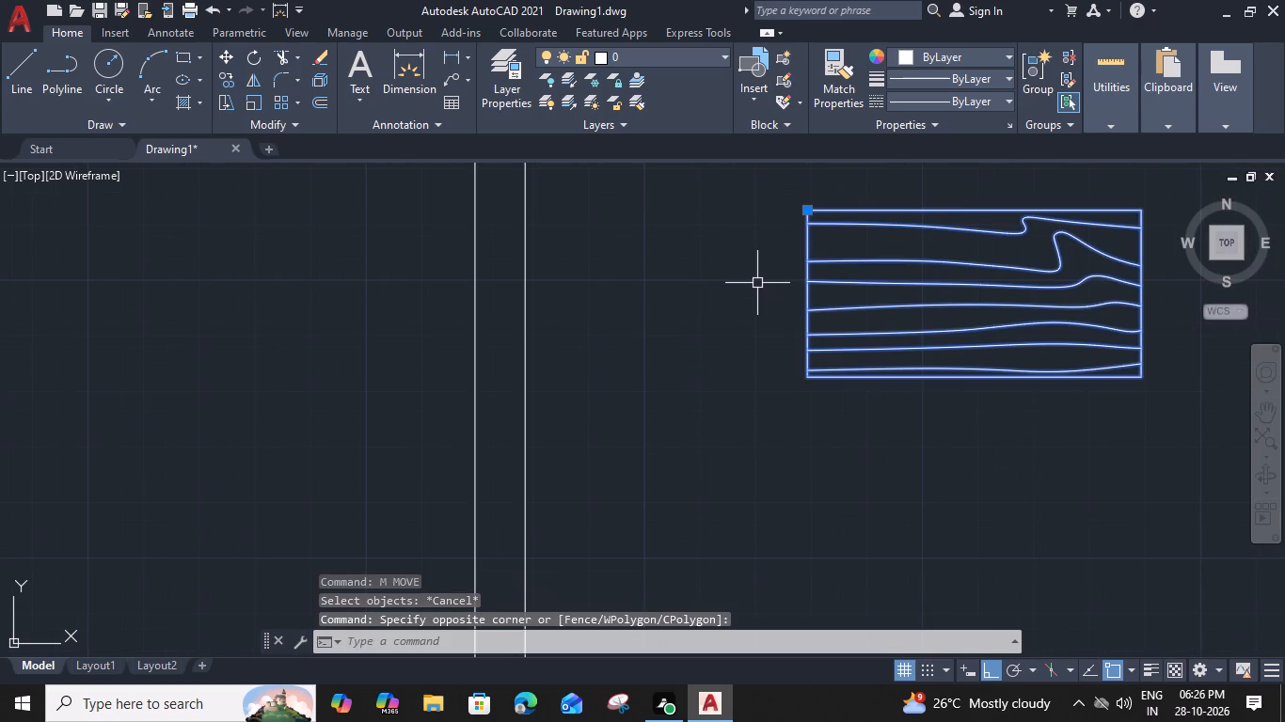
key("m")
key("space")
left_click(805, 296)
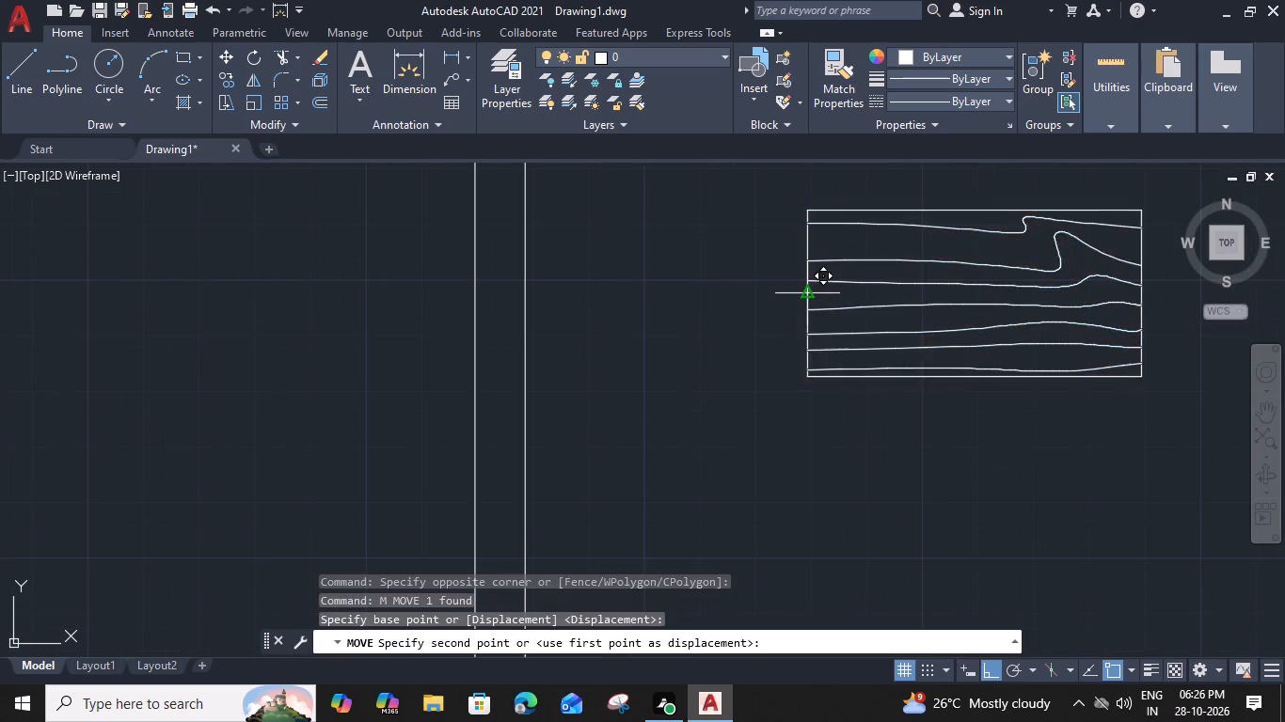
scroll(794, 292, "down", 1)
left_click(785, 289)
Mirror the sofa about the woodgrain table's horizontal centreline, keeping the original sofa.
middle_click_drag(855, 265, 853, 314)
left_click(849, 228)
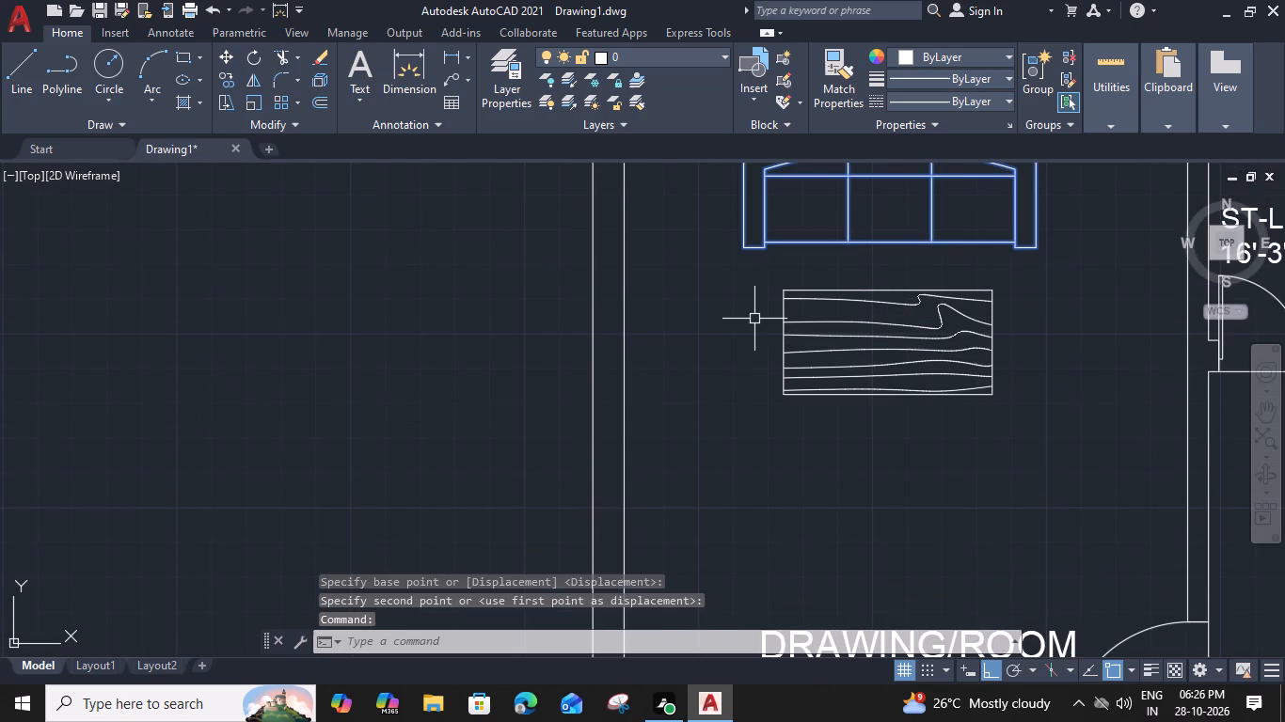
type("MI")
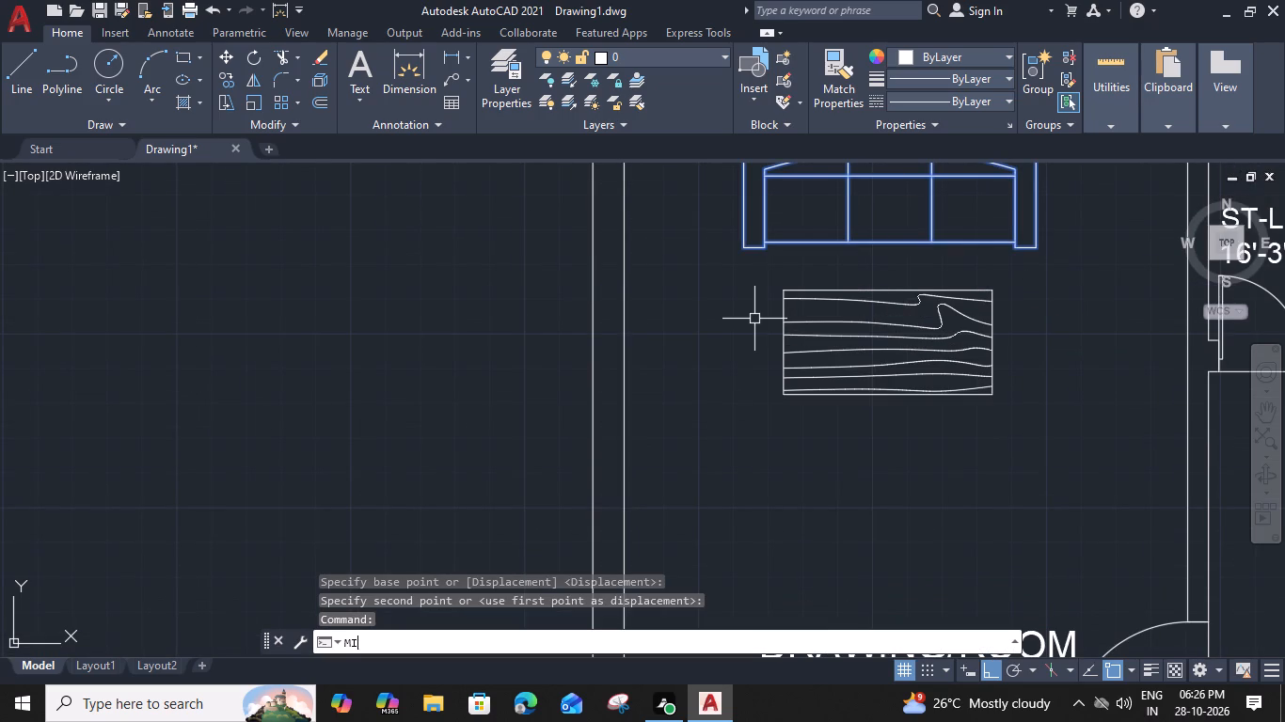
key("space")
left_click(781, 340)
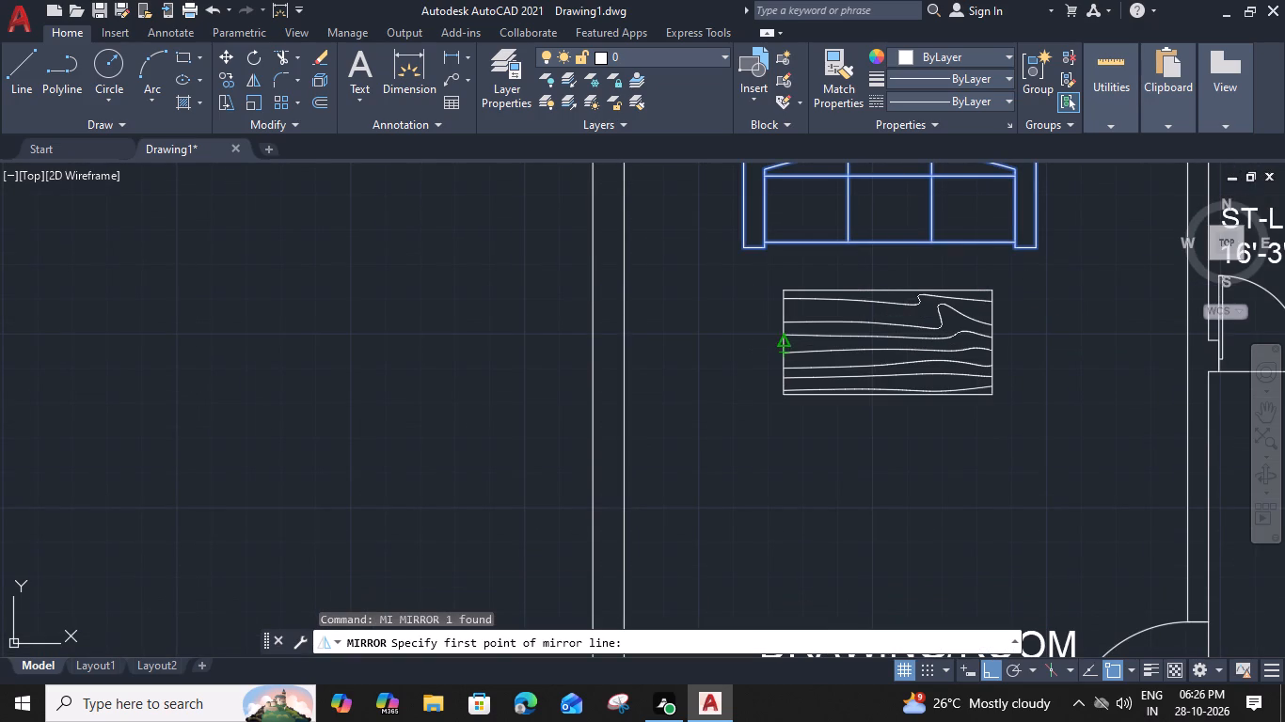
left_click(992, 341)
key("space")
scroll(991, 337, "down", 2)
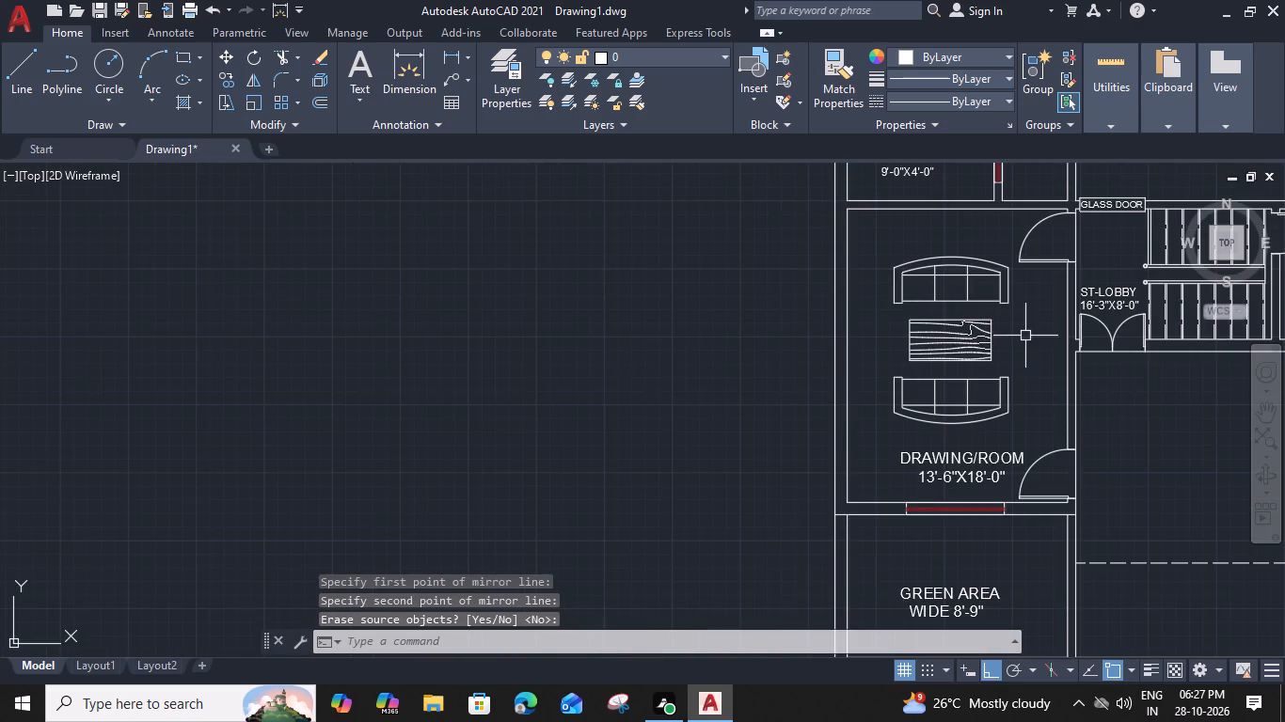
Insert the Toilet - Imperial block in the T.V lounge beside the OPEN area and switch it to a plan view.
middle_click_drag(1025, 336, 941, 361)
middle_click_drag(929, 324, 906, 426)
middle_click_drag(910, 292, 882, 417)
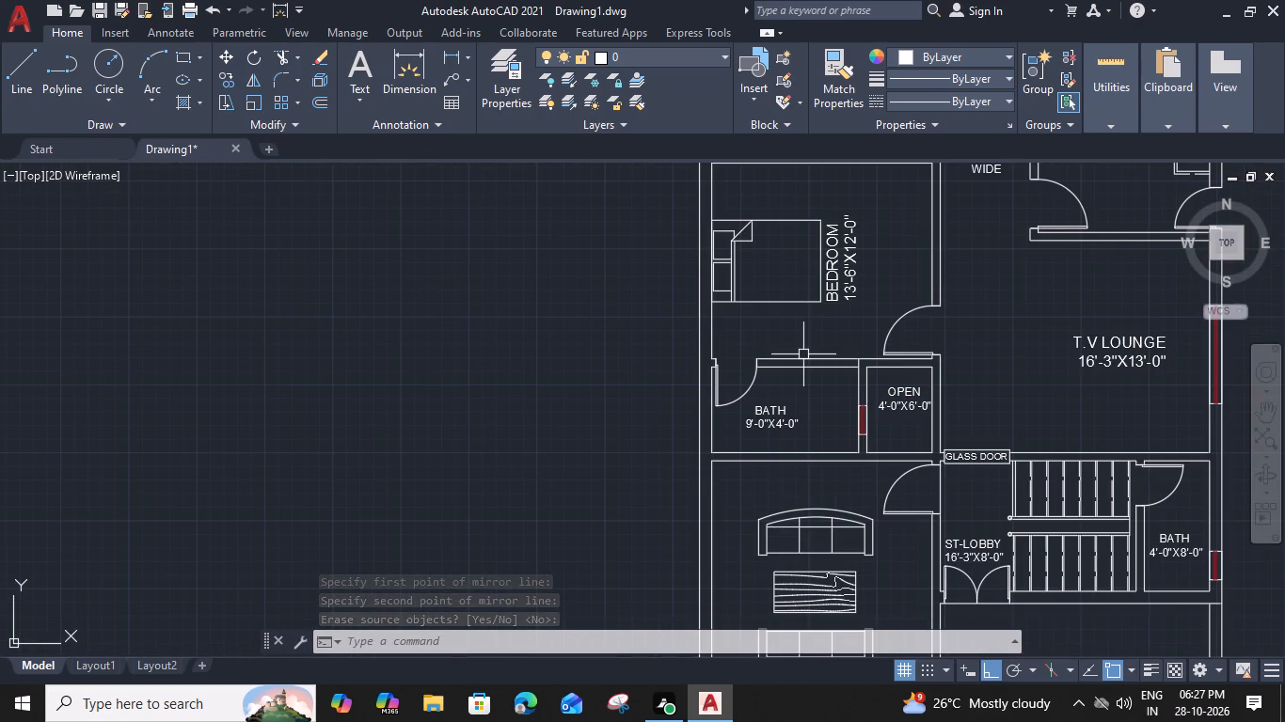
key("ctrl+3")
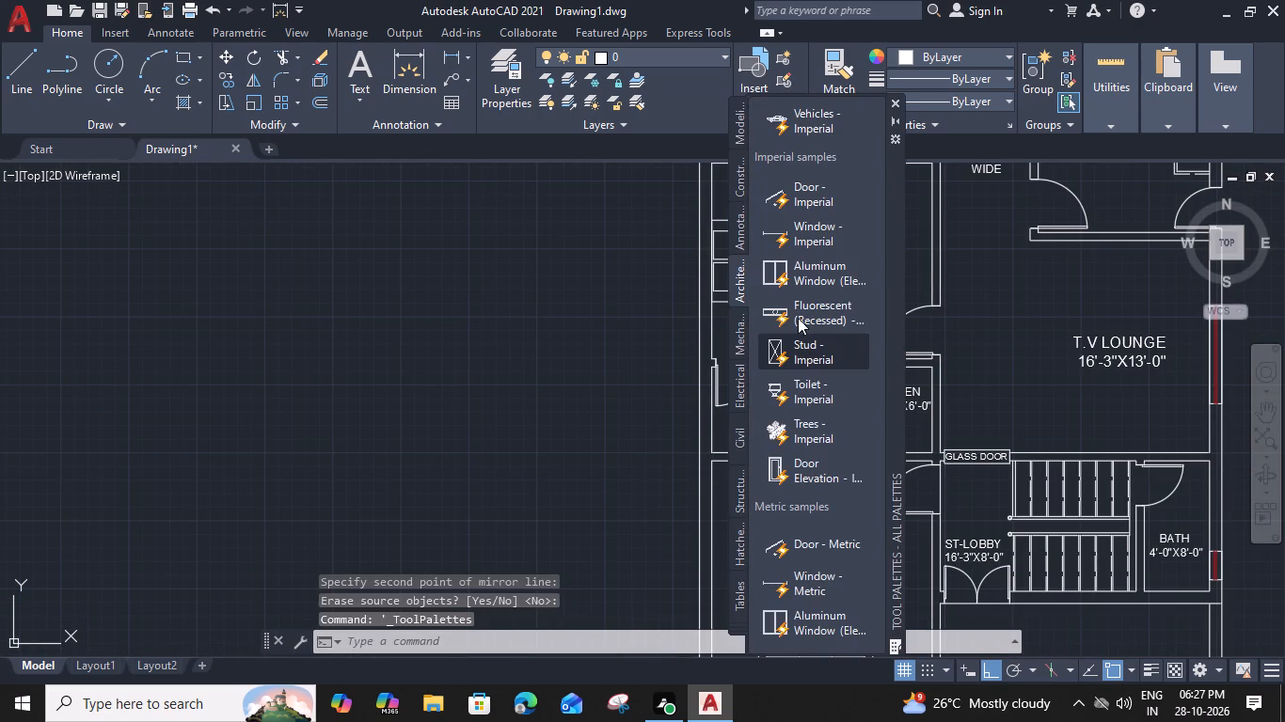
left_click(792, 394)
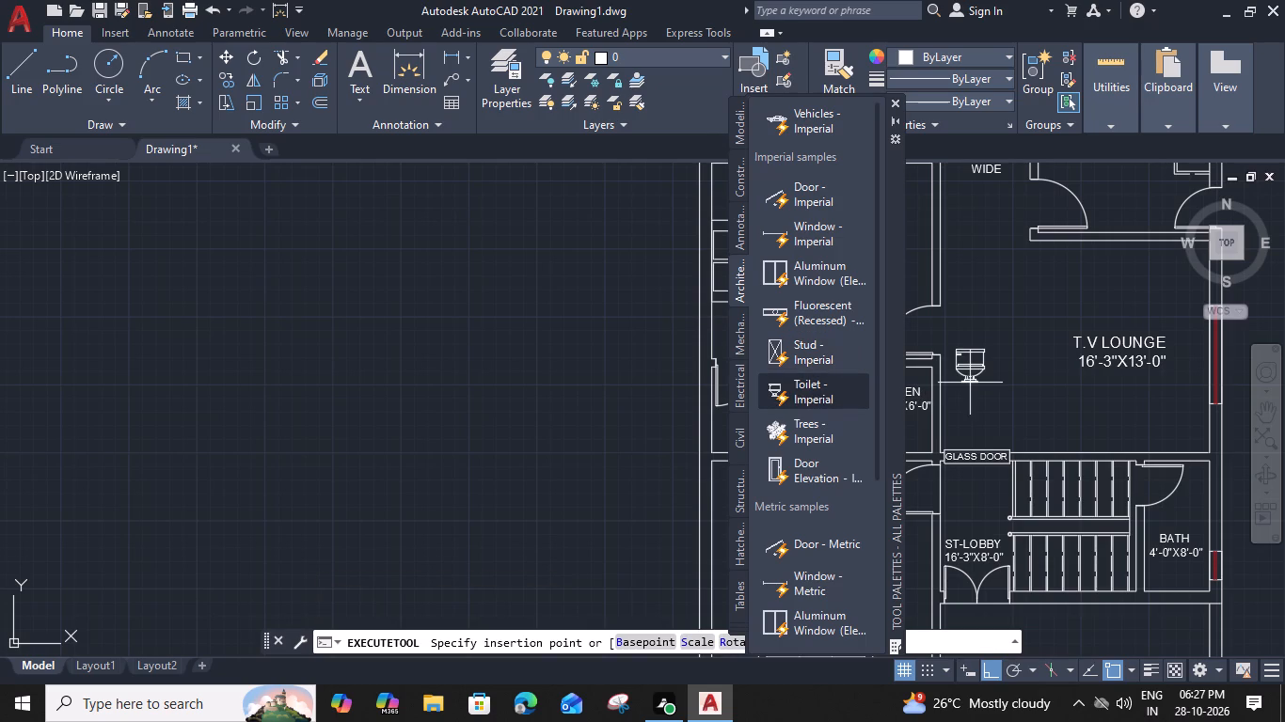
left_click(974, 384)
left_click(896, 101)
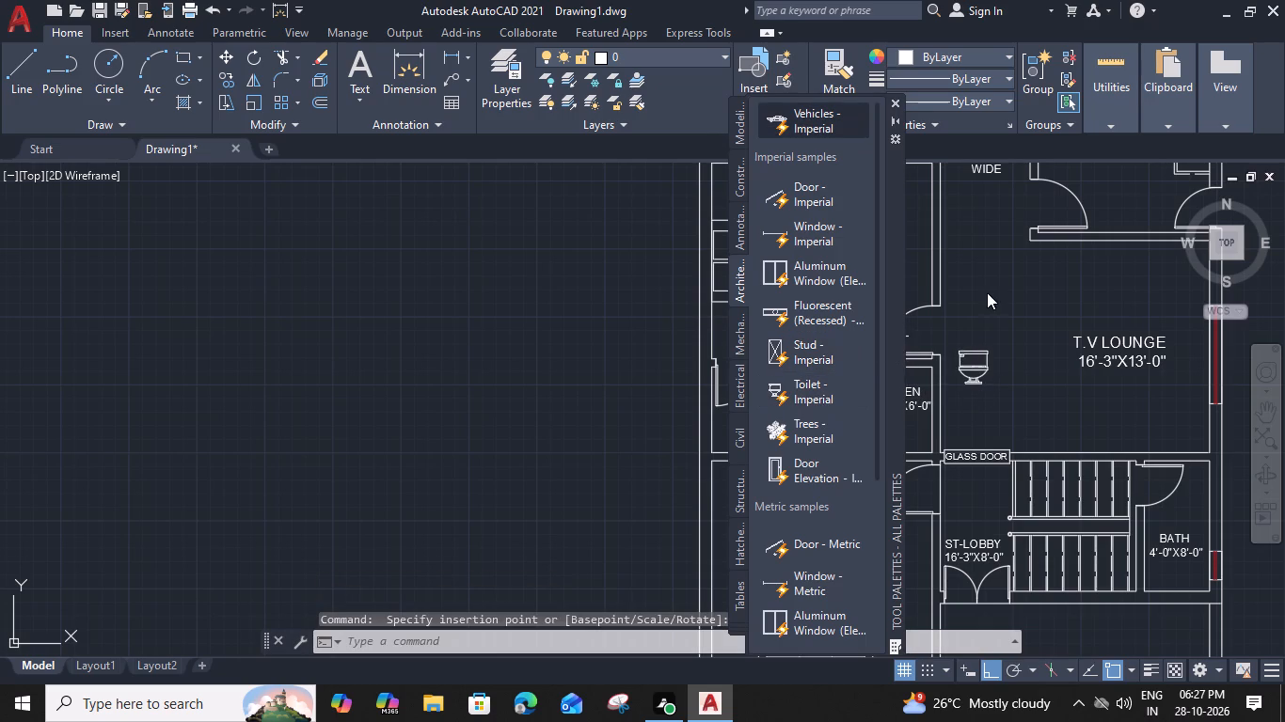
left_click(980, 369)
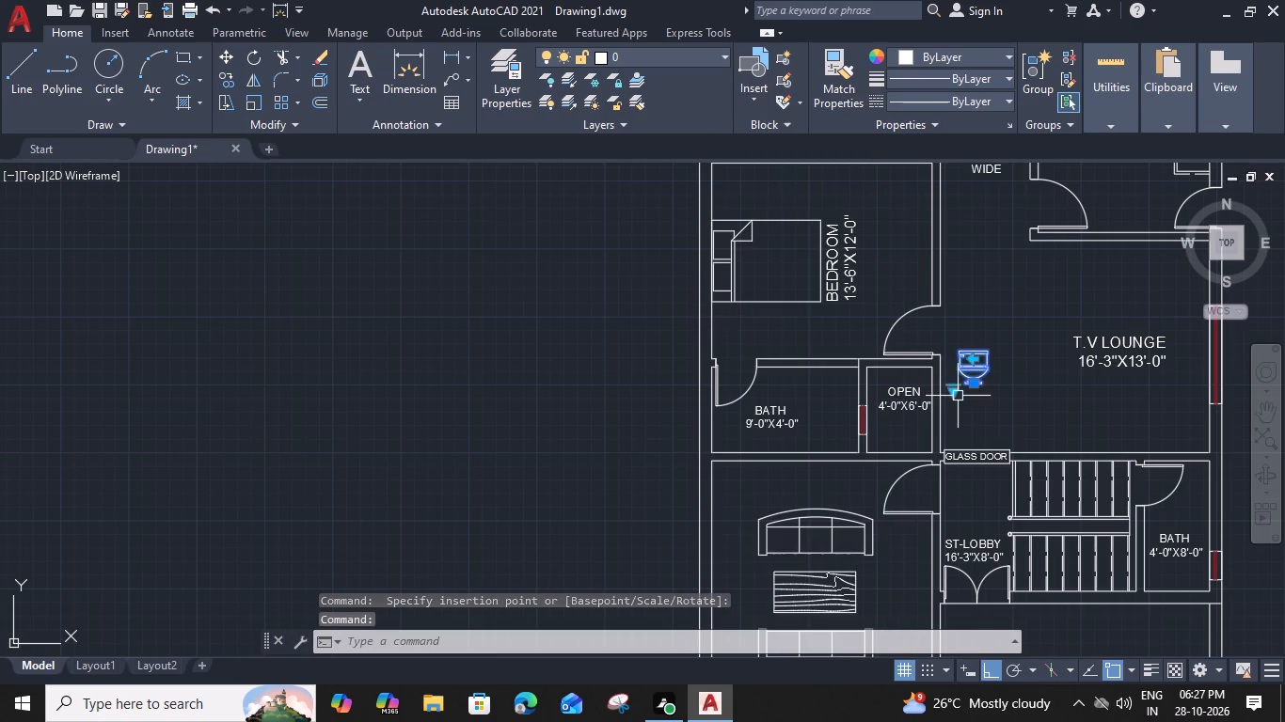
left_click(956, 394)
left_click(997, 429)
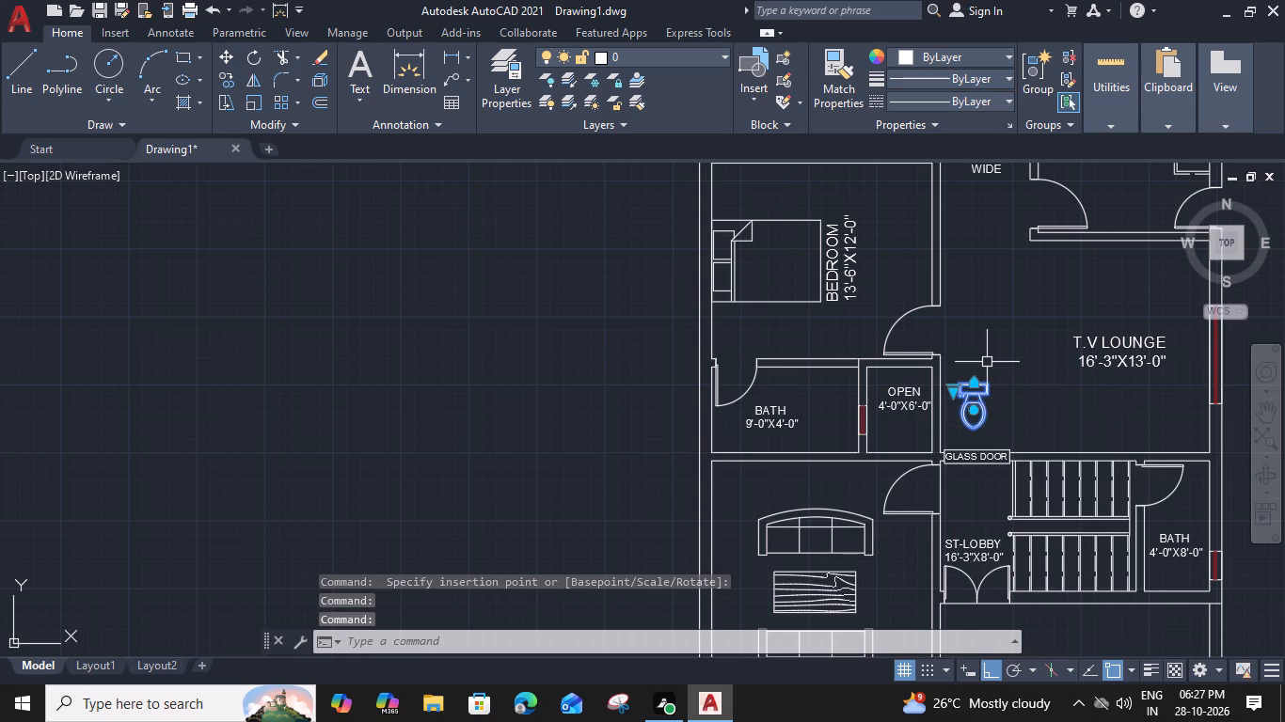
Rotate the toilet 270° about its tank's corner so the tank is on the east side.
type("RO")
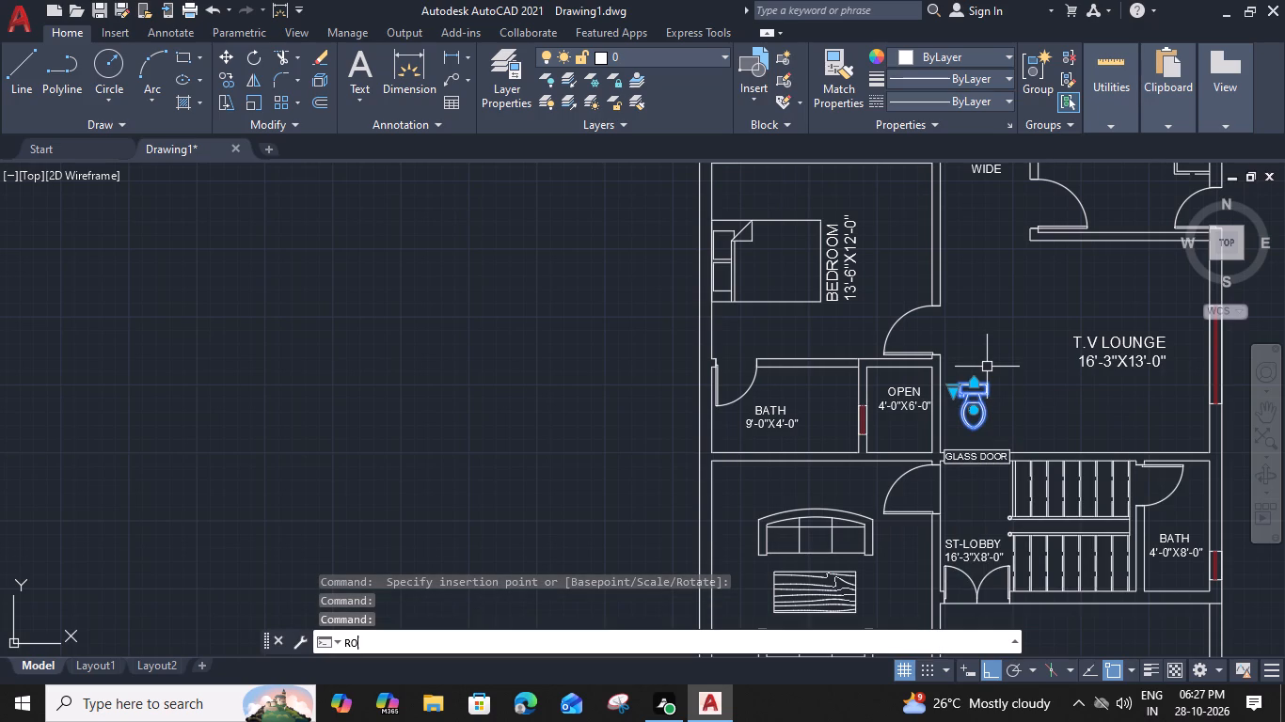
key("space")
scroll(987, 367, "up", 2)
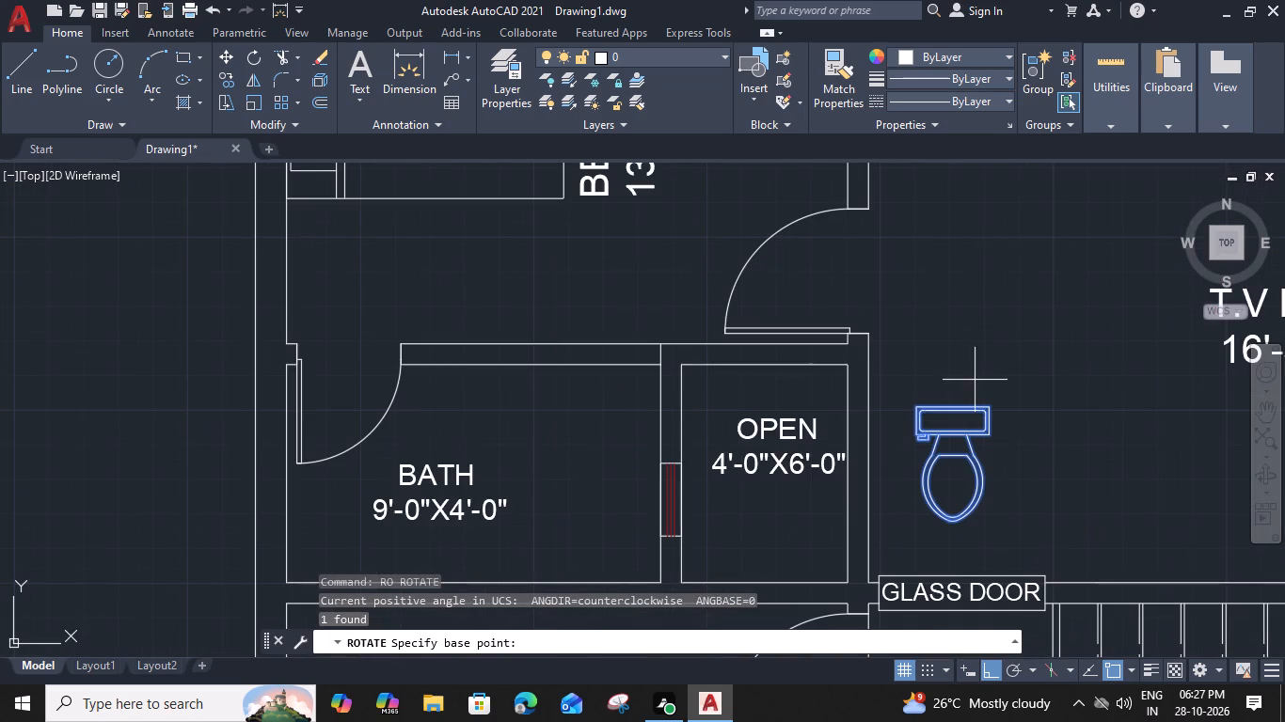
left_click(992, 402)
scroll(984, 421, "up", 2)
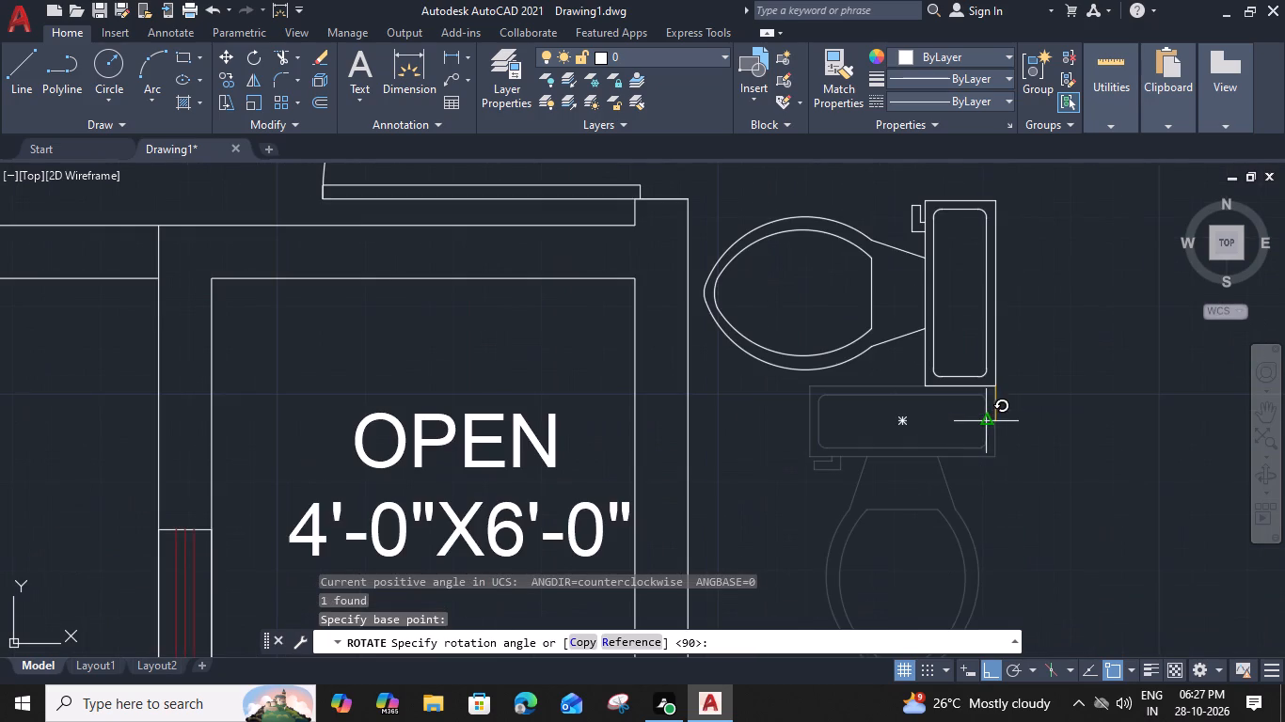
left_click(991, 460)
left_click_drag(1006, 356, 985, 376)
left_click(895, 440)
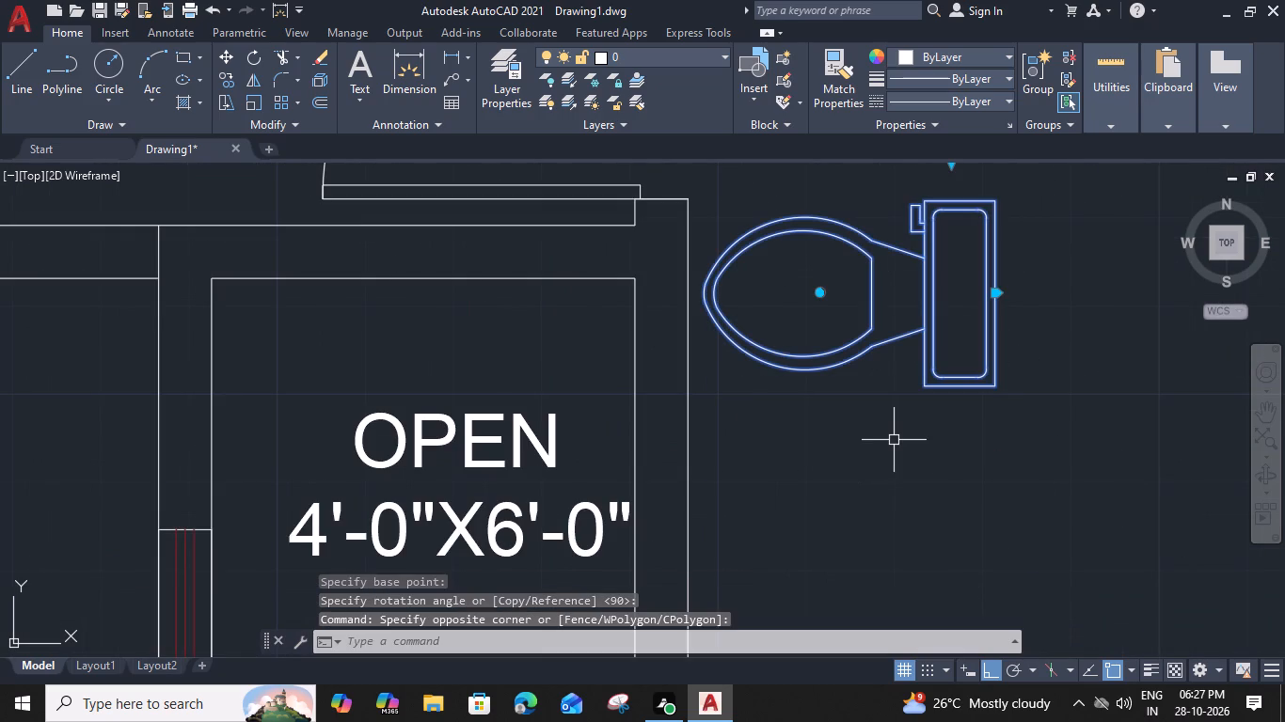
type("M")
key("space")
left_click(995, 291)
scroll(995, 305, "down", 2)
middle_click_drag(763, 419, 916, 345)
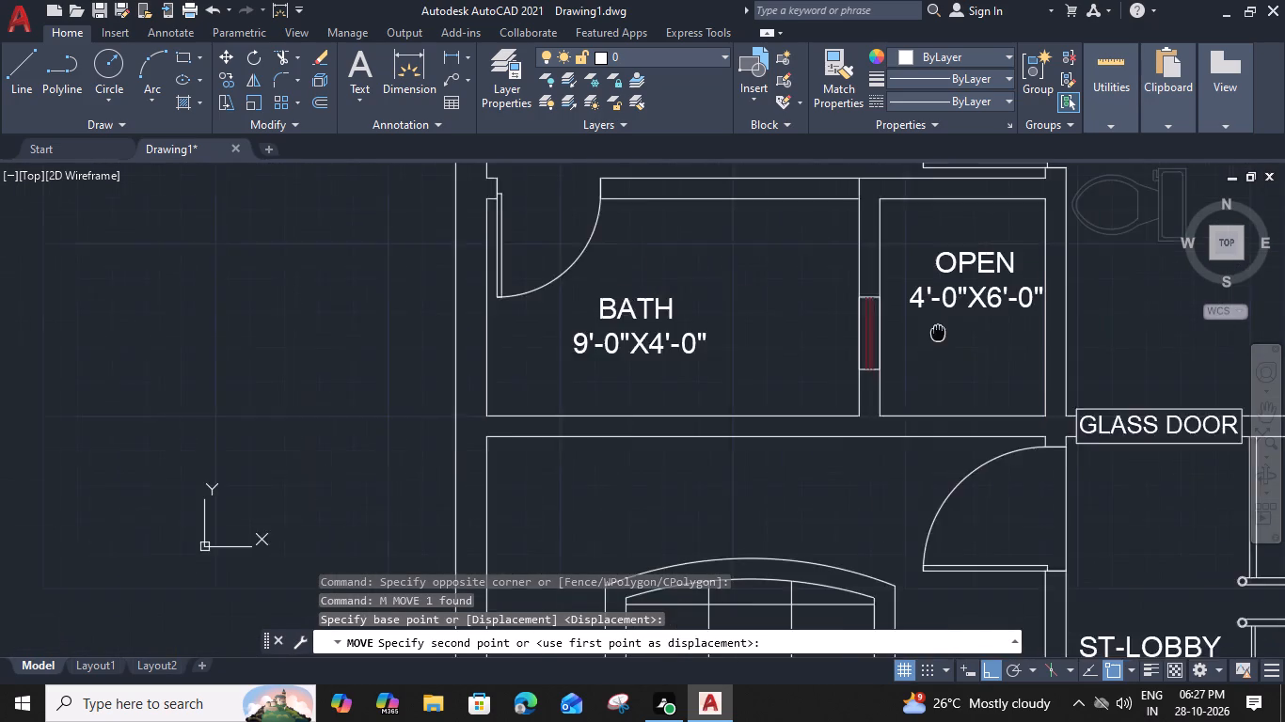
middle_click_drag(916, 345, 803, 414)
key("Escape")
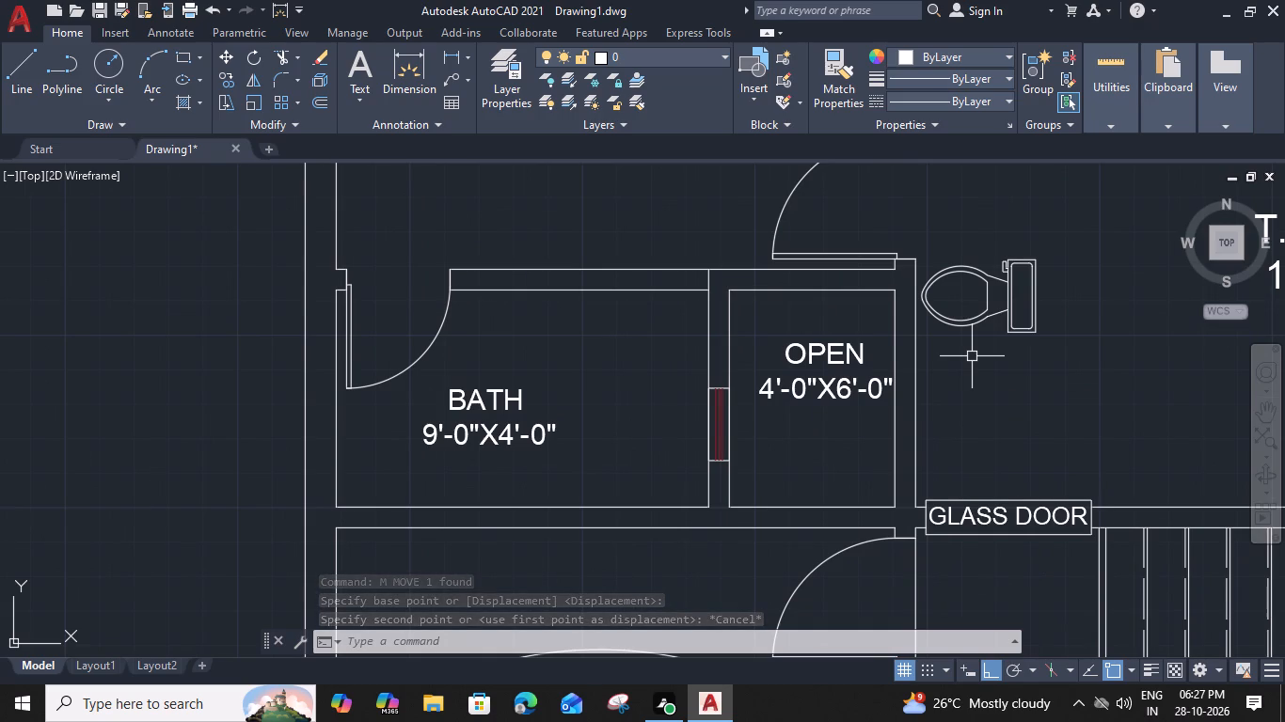
Rotate the toilet another 270° about its tank's corner so the tank is on the south side.
left_click(1062, 243)
left_click(992, 355)
key("r")
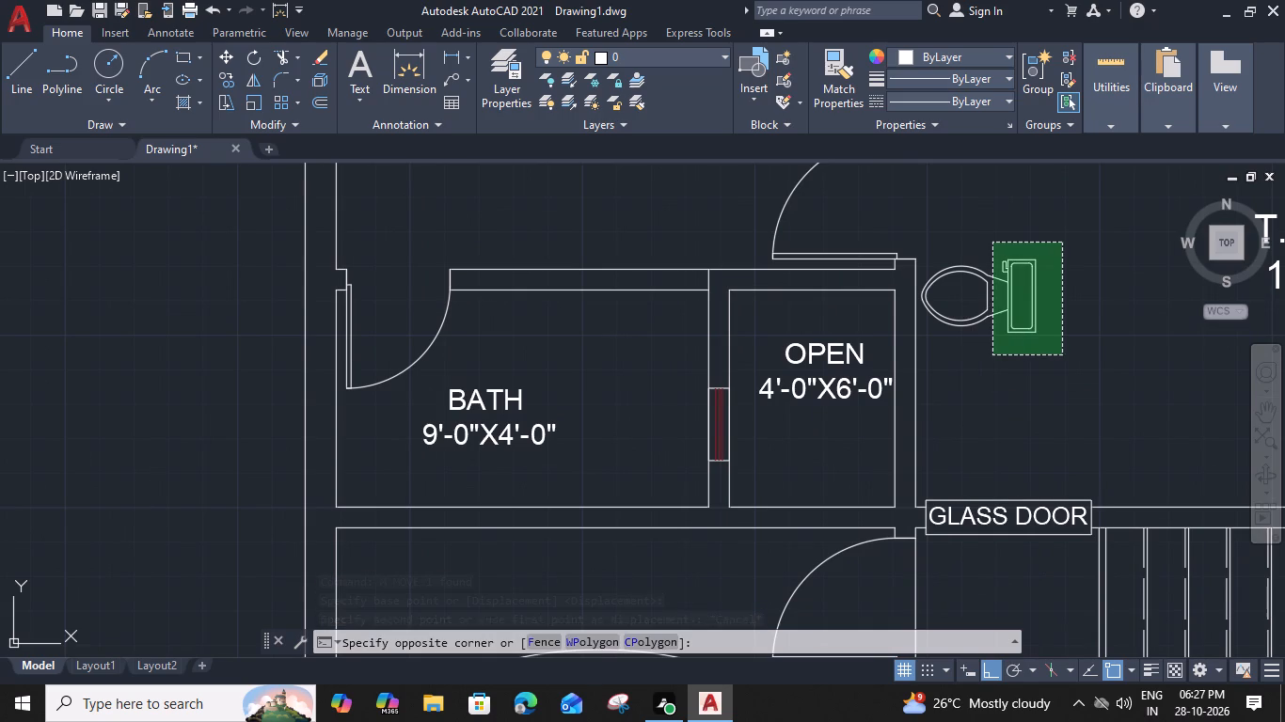
key("o")
key("space")
left_click(1037, 259)
scroll(1039, 284, "up", 1)
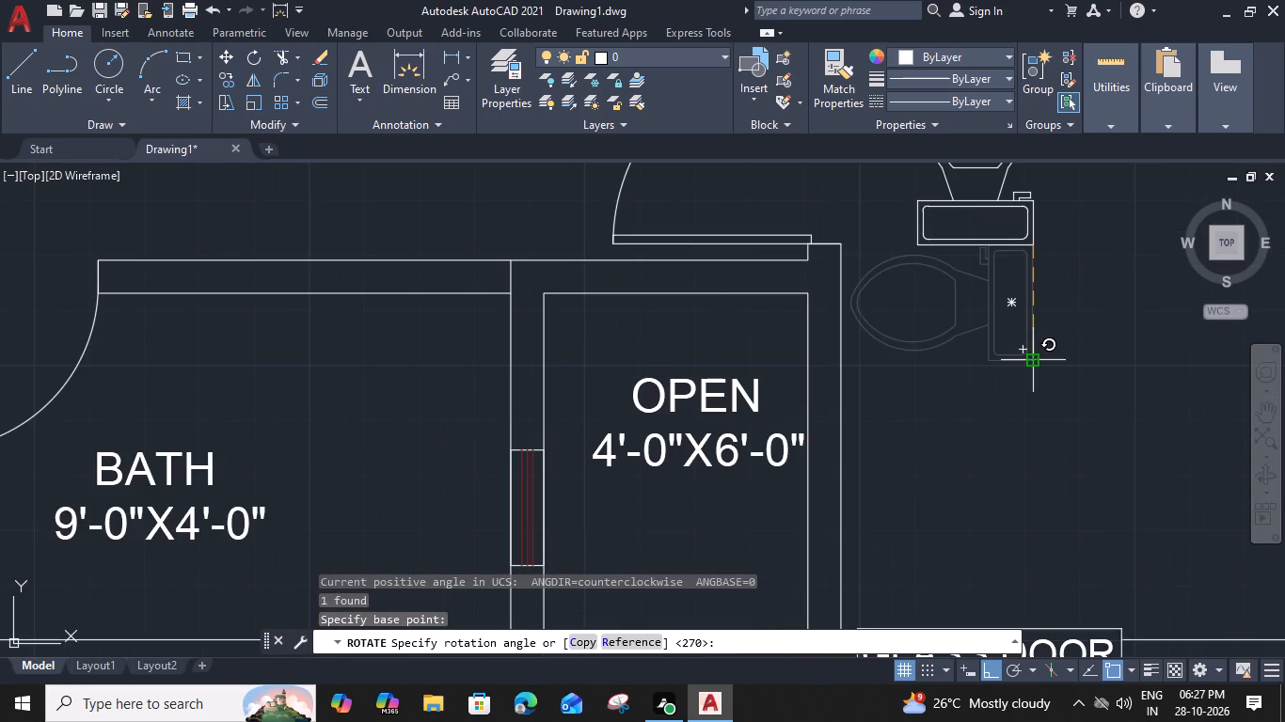
left_click(1038, 363)
Move the toilet from the T.V lounge into the 9'-0"X4'-0" bath, with its tank's back against the south wall.
left_click_drag(1046, 222, 1019, 243)
left_click(896, 312)
type("M")
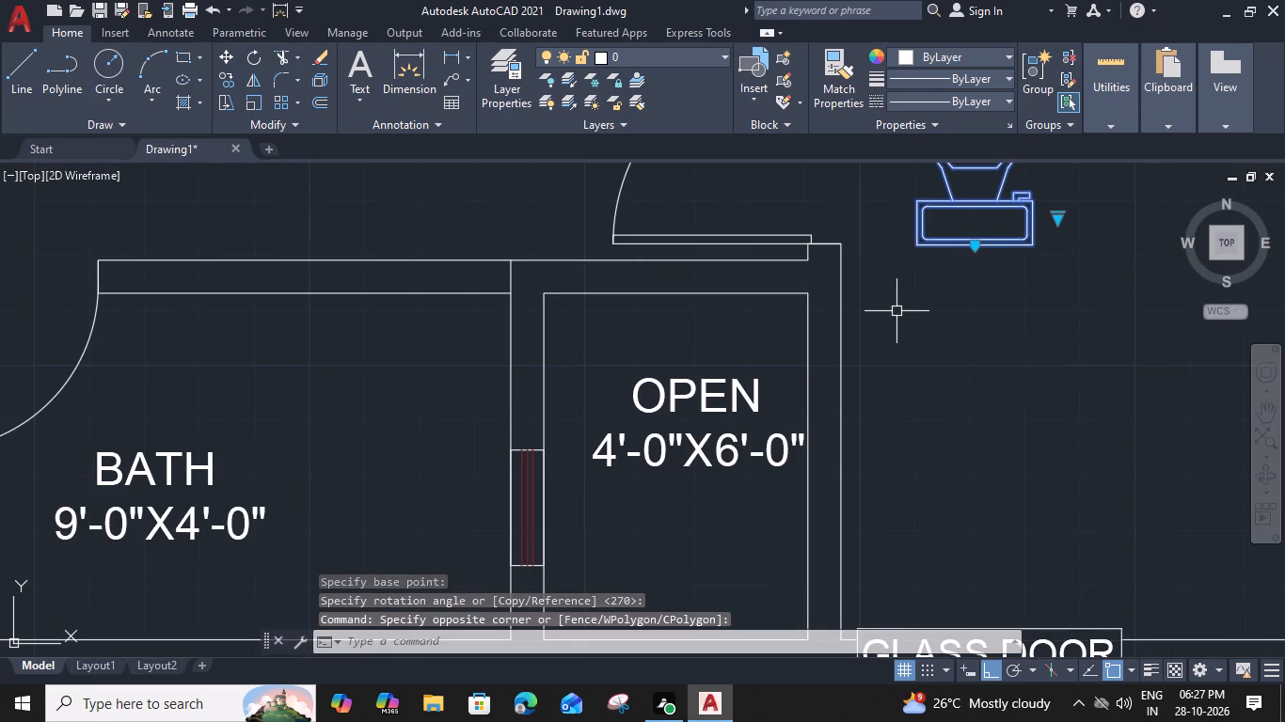
key("space")
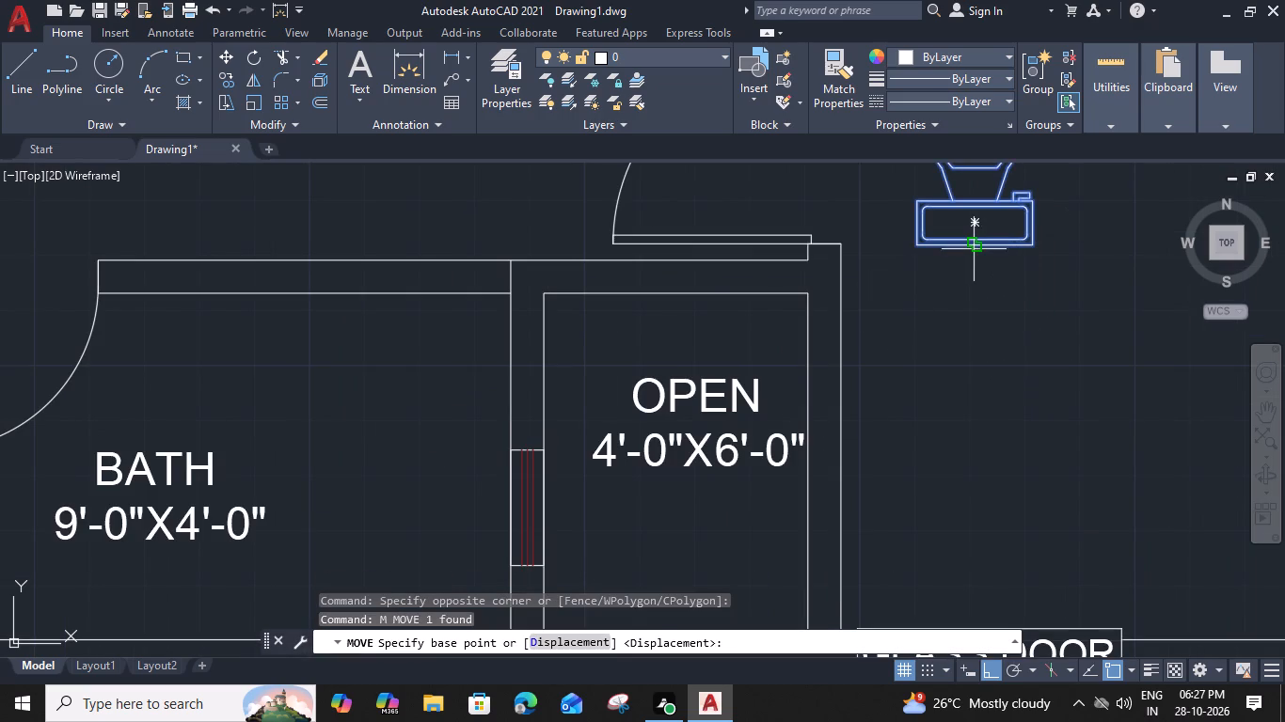
left_click(974, 247)
scroll(974, 252, "down", 1)
middle_click_drag(651, 481, 968, 317)
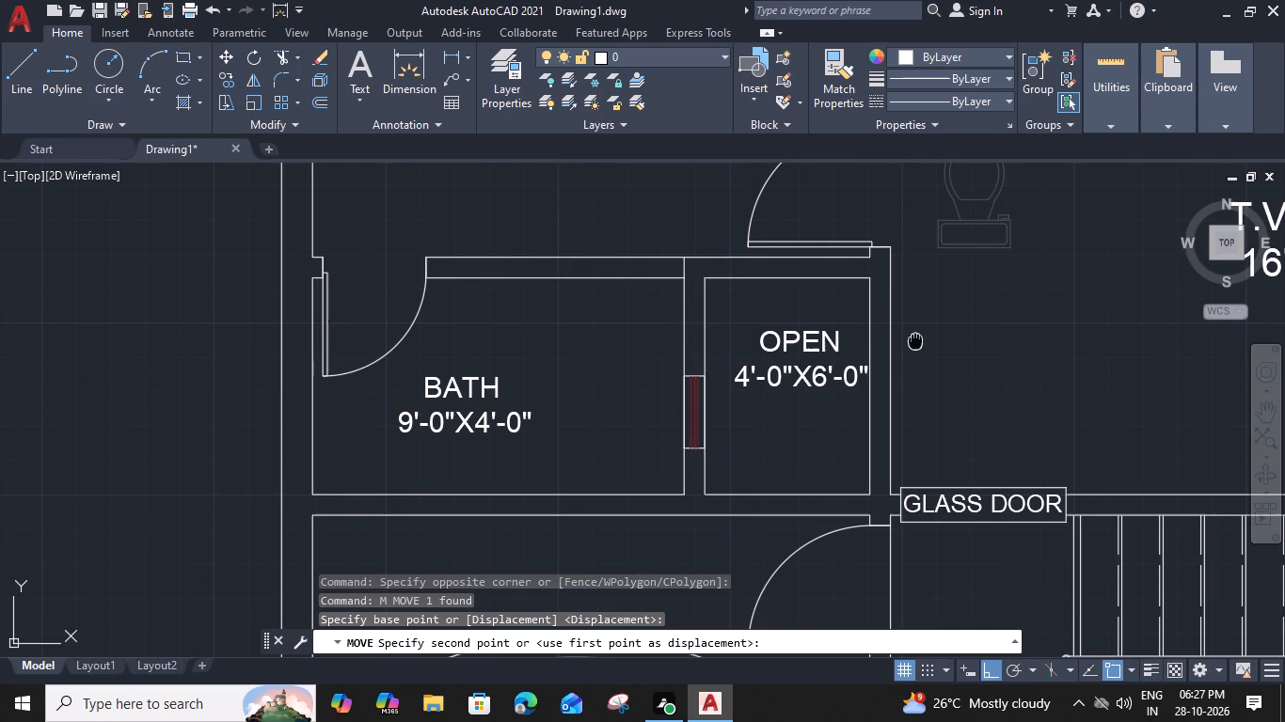
left_click(864, 331)
Copy the toilet into the 5'-0"X7'-0" bath, with its tank against the south wall between the door swing and the window.
left_click_drag(910, 287, 892, 298)
left_click(805, 320)
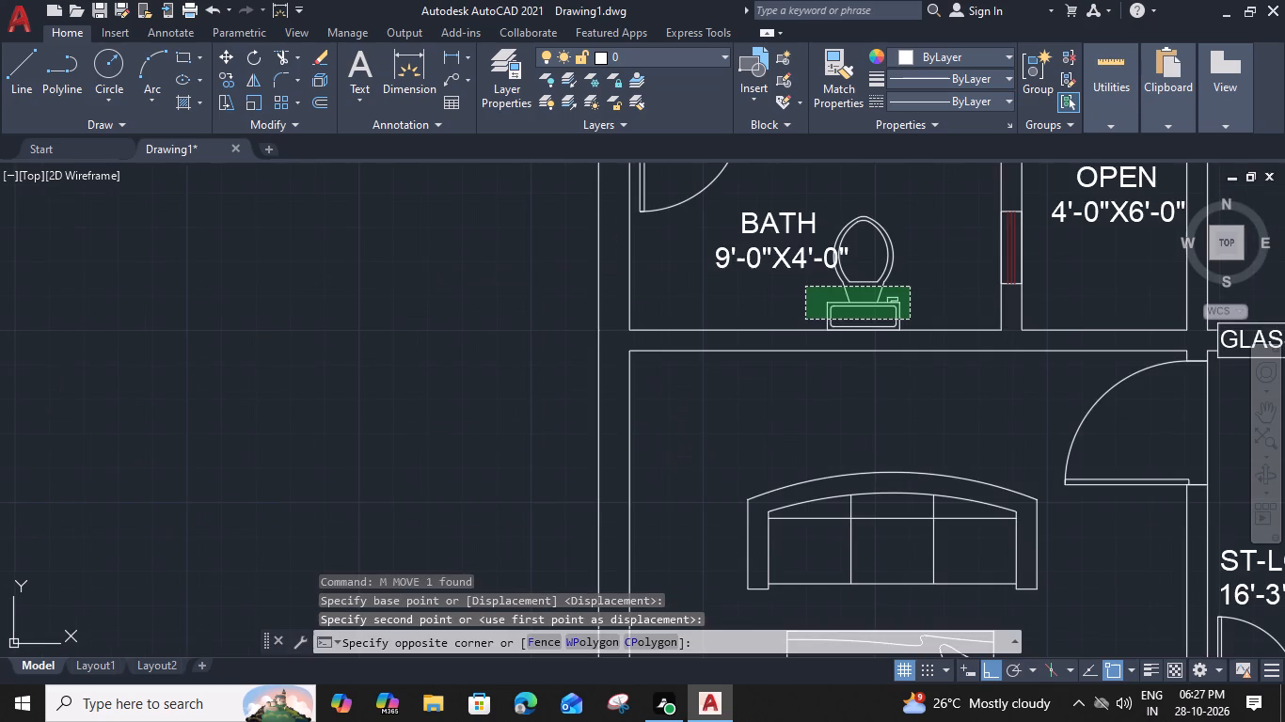
middle_click_drag(839, 302, 832, 432)
key("c")
type("O")
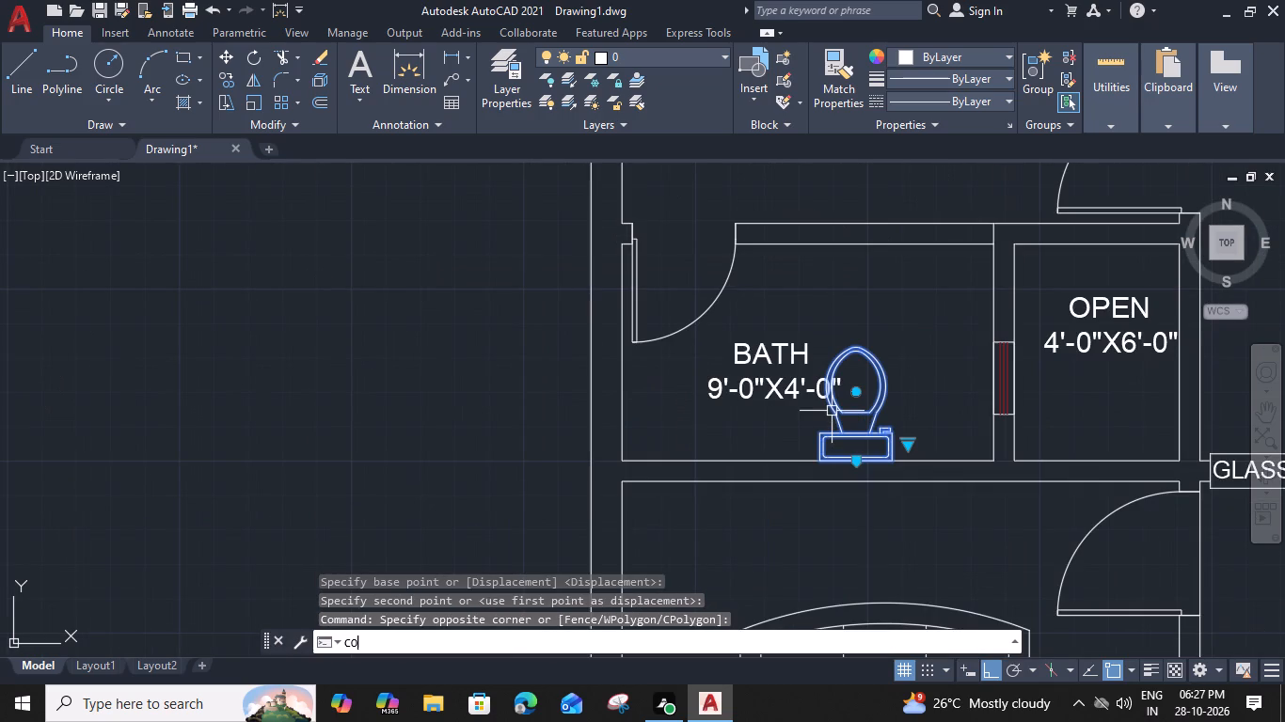
key("space")
scroll(851, 443, "up", 2)
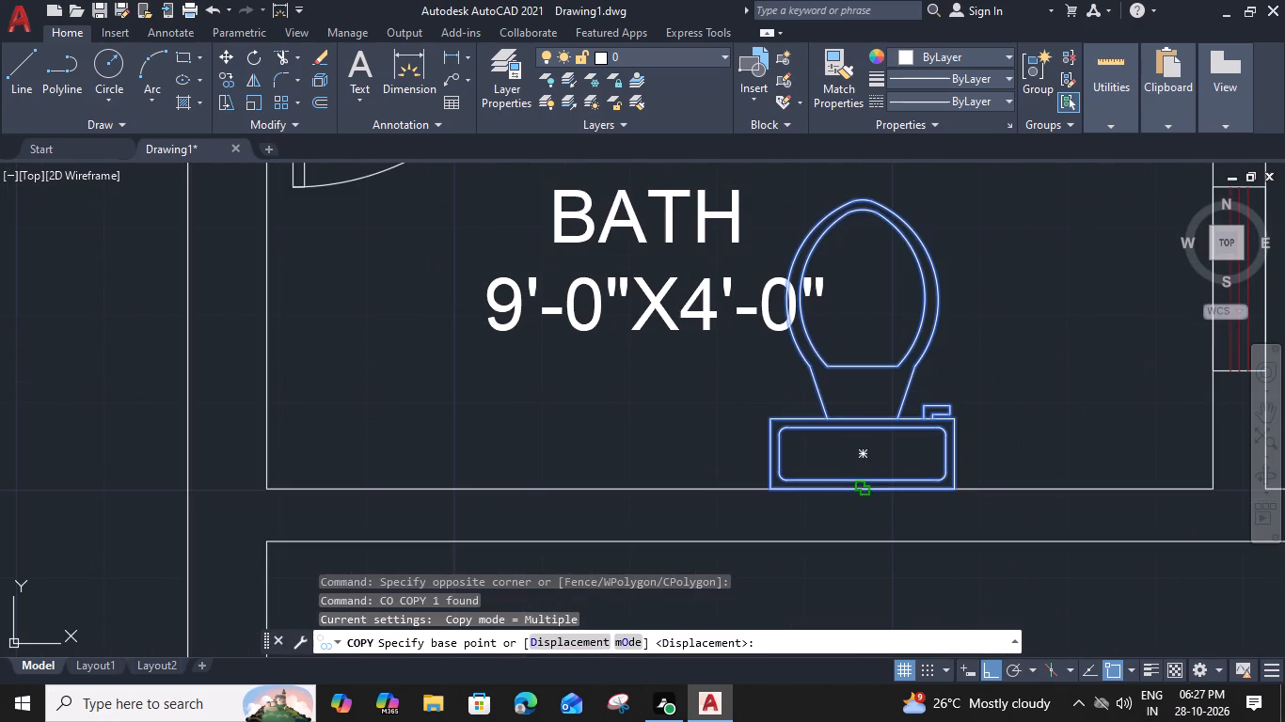
left_click(862, 489)
scroll(862, 483, "down", 3)
middle_click_drag(865, 353, 800, 712)
middle_click_drag(779, 387, 760, 721)
scroll(769, 424, "down", 2)
middle_click_drag(764, 411, 717, 620)
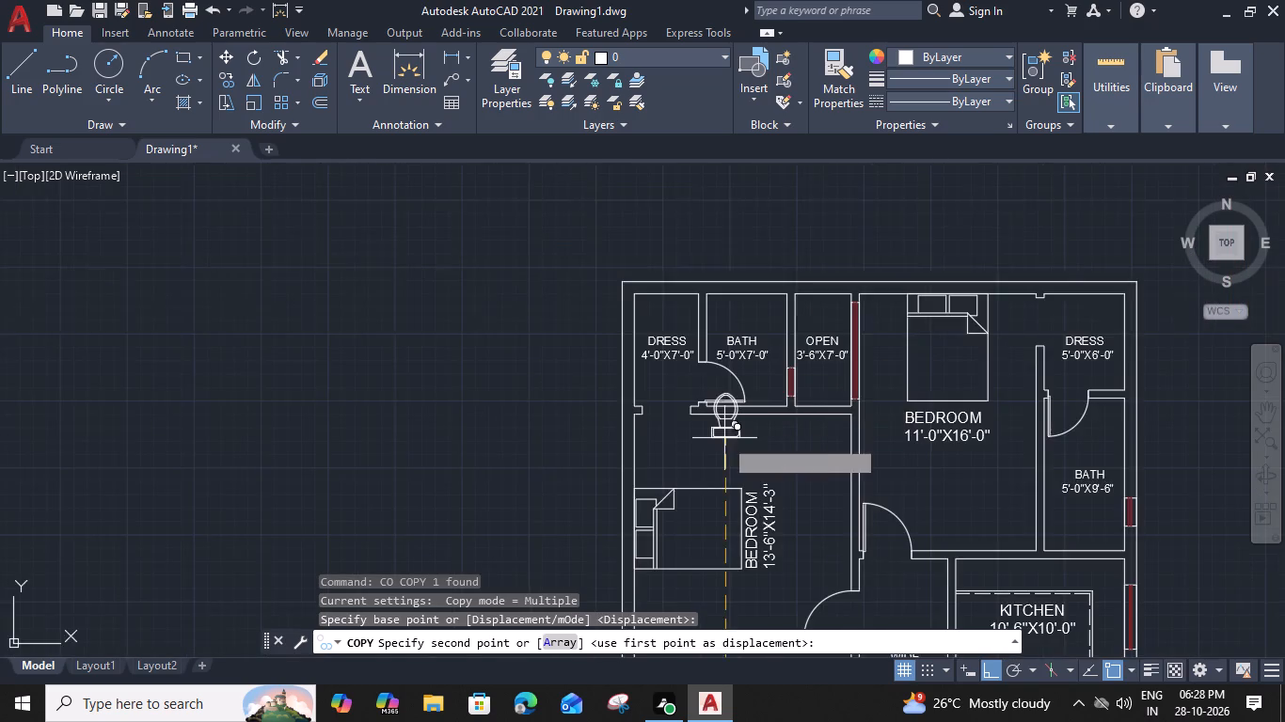
scroll(724, 438, "up", 2)
left_click(830, 359)
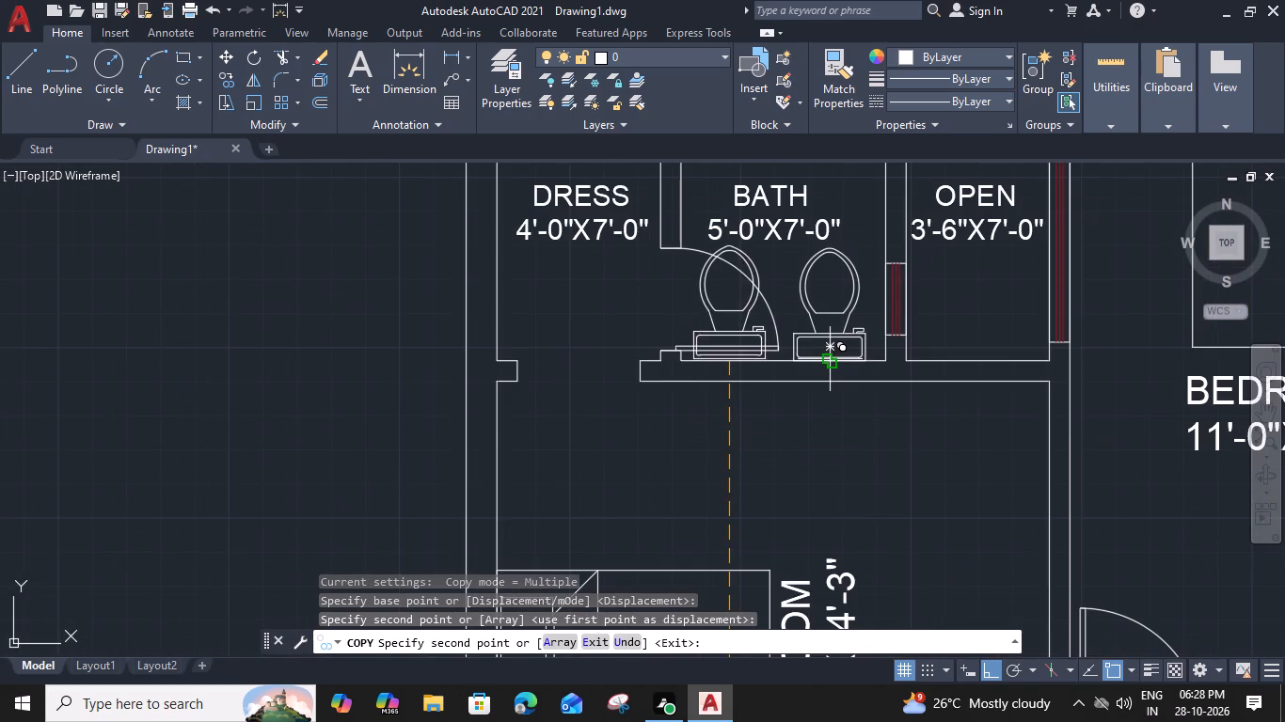
key("Escape")
Move the BATH 9'-0"X4'-0" label west so it clears the toilet.
middle_click_drag(862, 251, 831, 393)
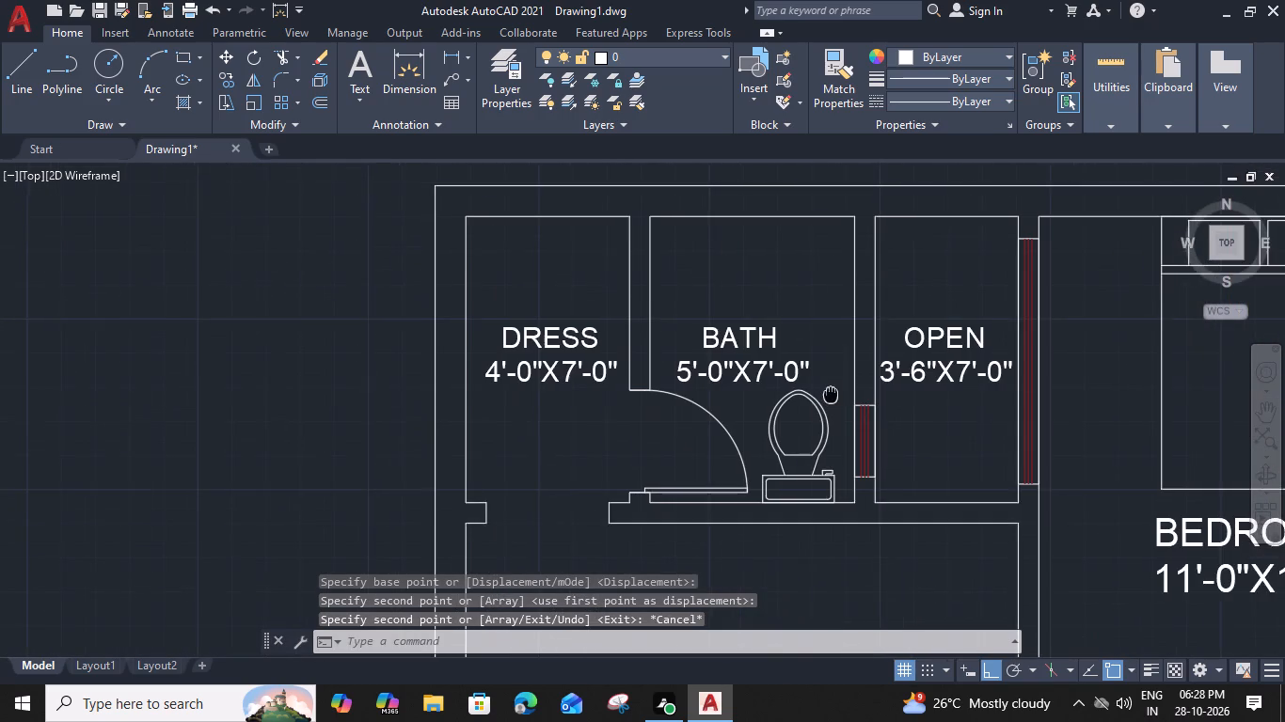
middle_click_drag(831, 393, 825, 340)
scroll(820, 317, "down", 4)
middle_click_drag(853, 444, 829, 420)
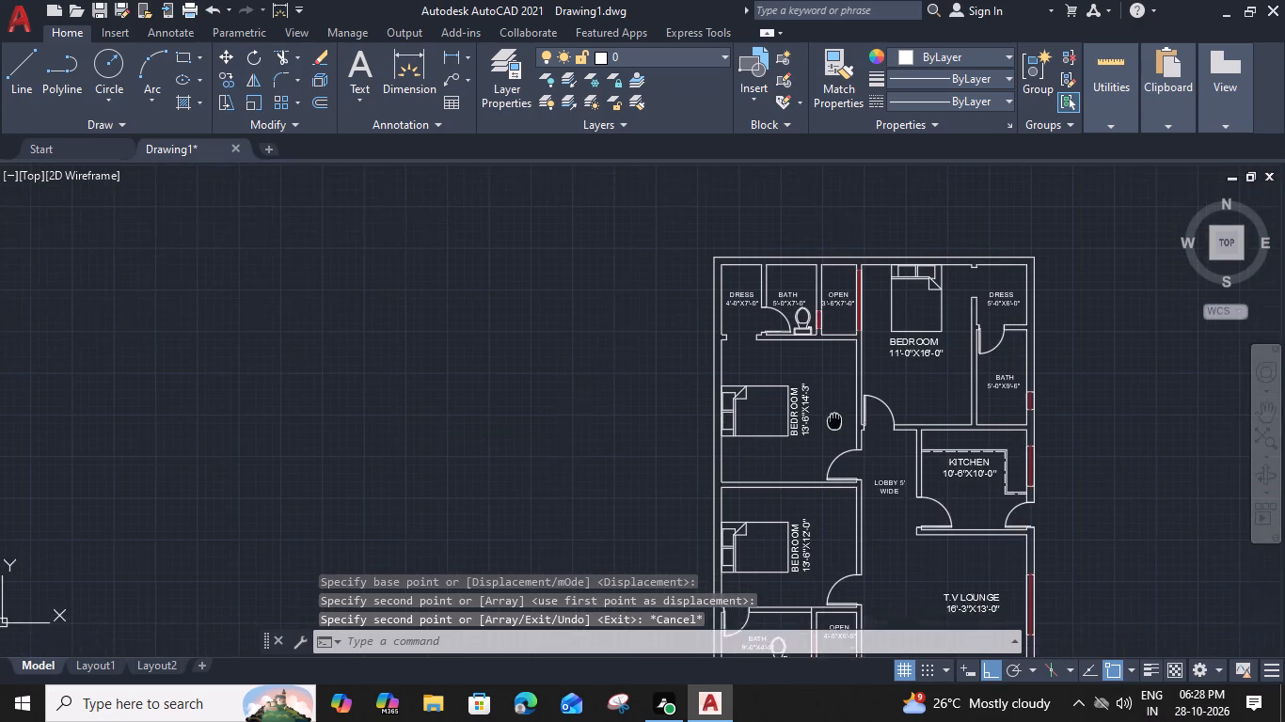
middle_click_drag(829, 420, 769, 416)
middle_click_drag(745, 502, 751, 336)
scroll(742, 480, "up", 2)
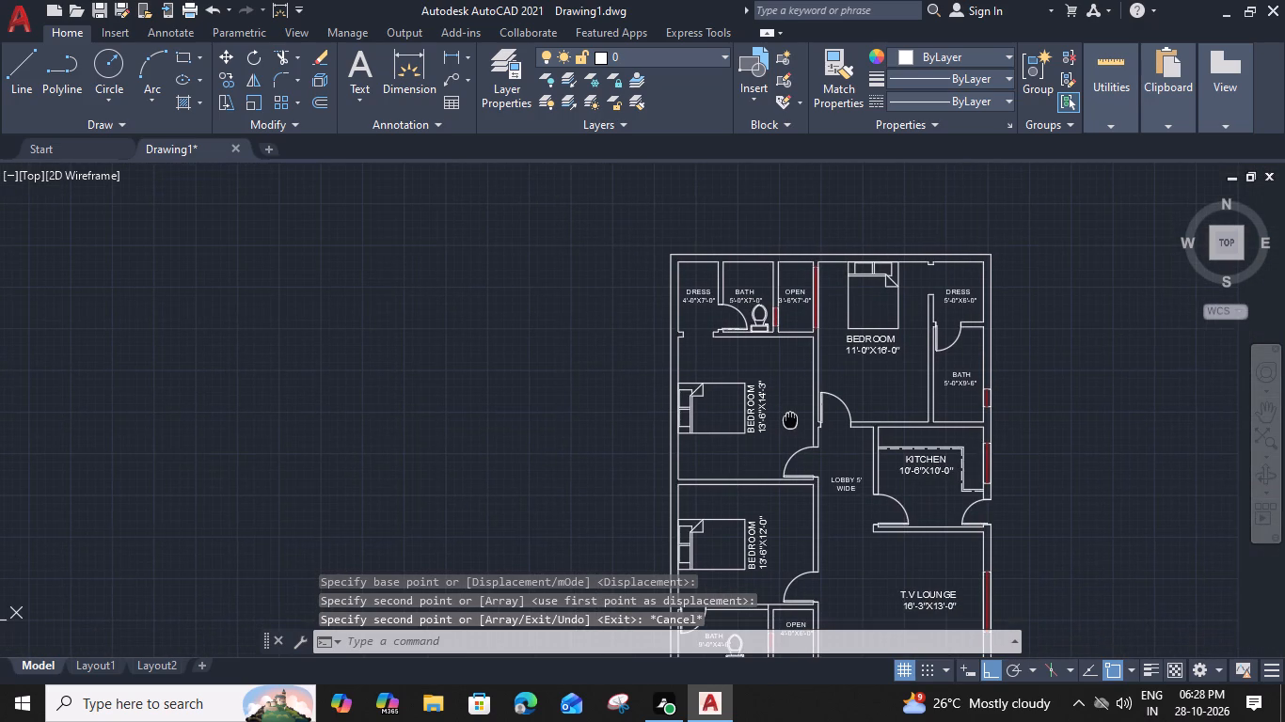
left_click(587, 462)
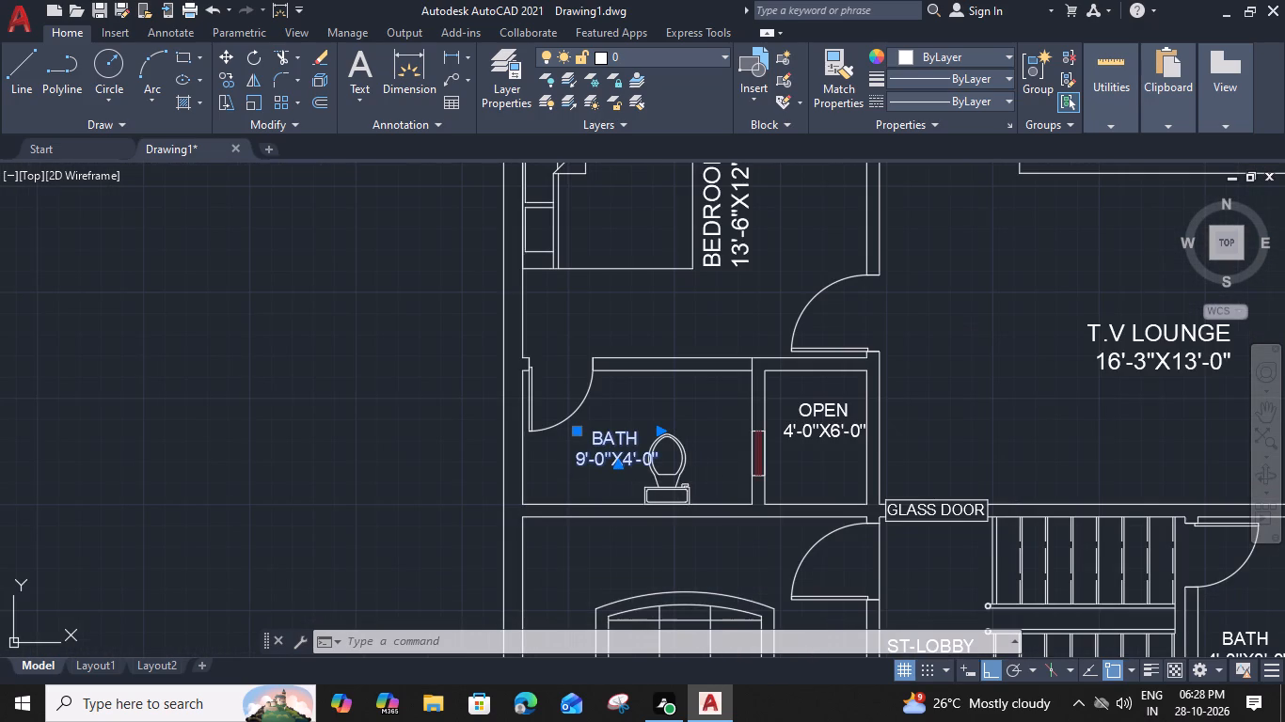
type("M")
key("space")
scroll(580, 469, "up", 2)
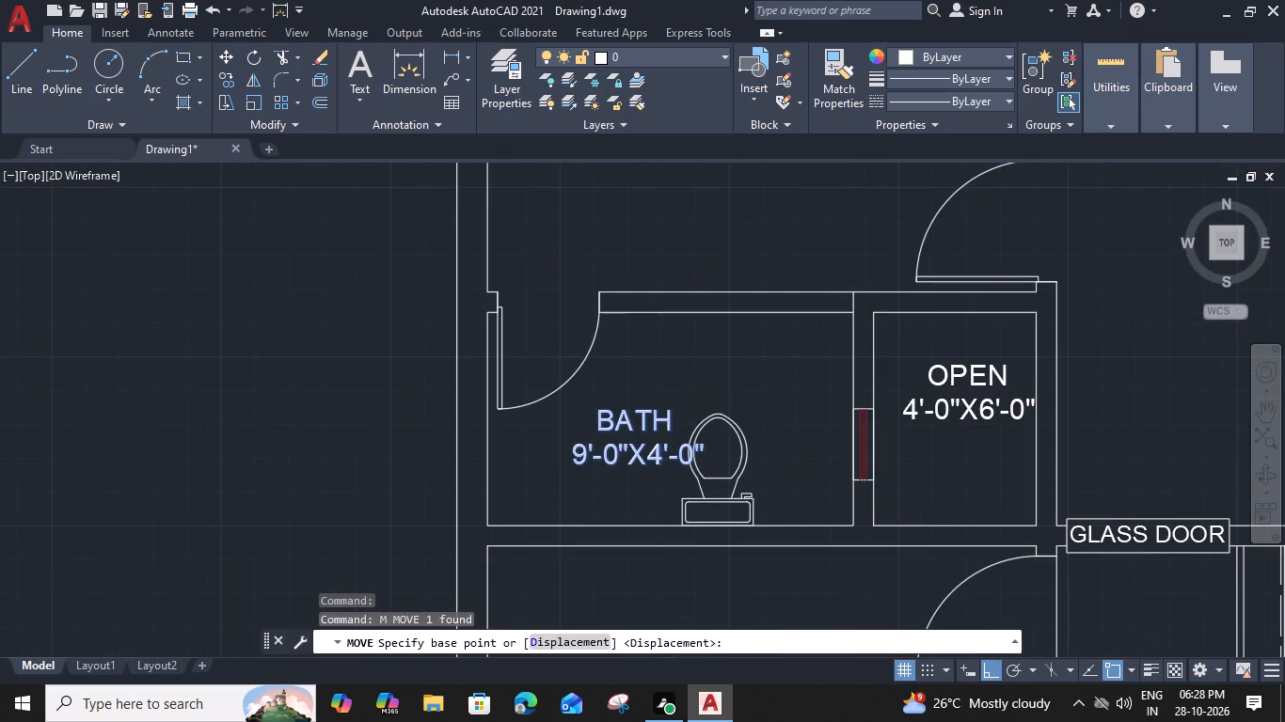
left_click(576, 461)
left_click(495, 474)
Copy the toilet from the 9'-0"X4'-0" bath to the midpoint of the south wall in the 5'-0"X9'-6" bath.
scroll(514, 475, "down", 1)
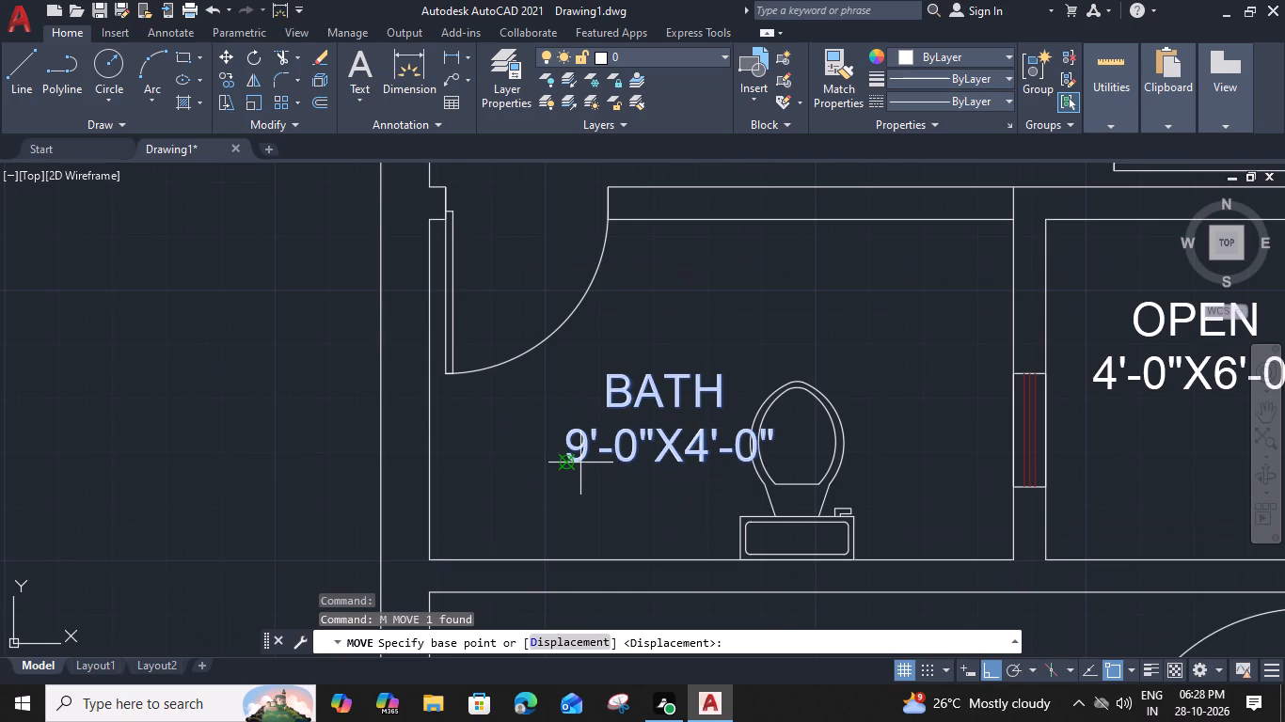
left_click(685, 422)
type("CO")
key("space")
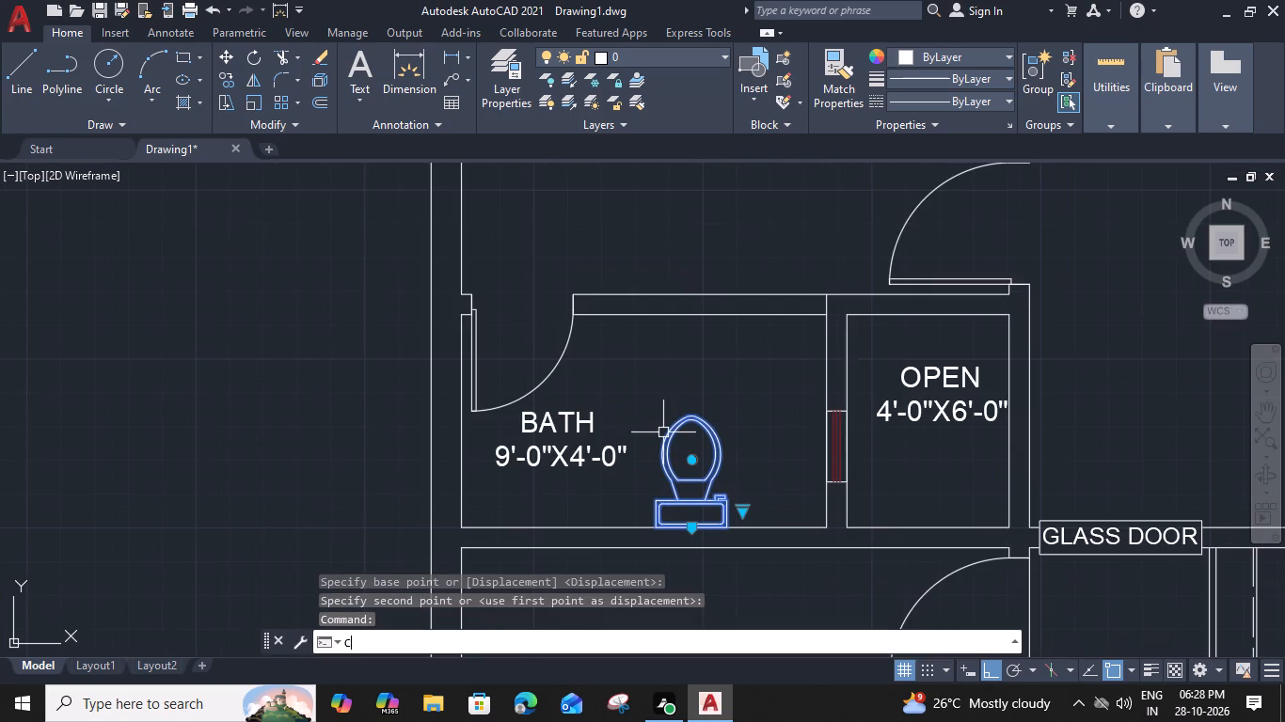
scroll(684, 522, "up", 2)
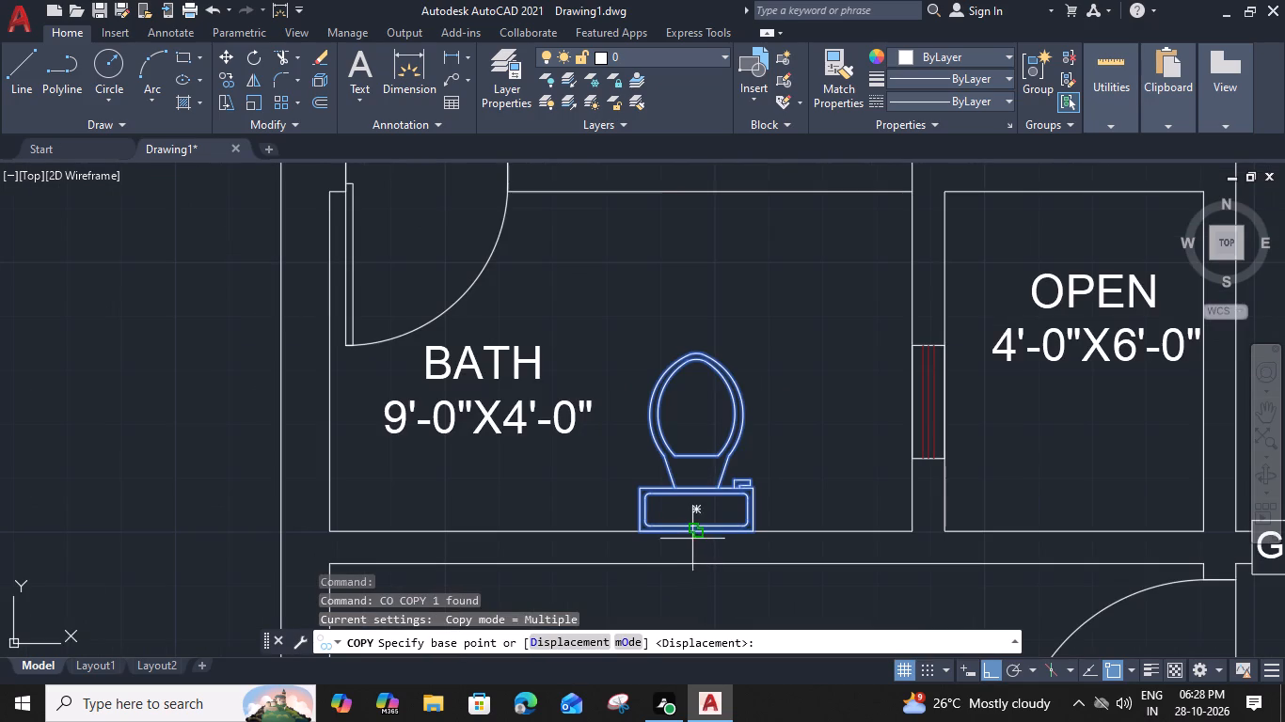
left_click(694, 533)
scroll(695, 530, "down", 2)
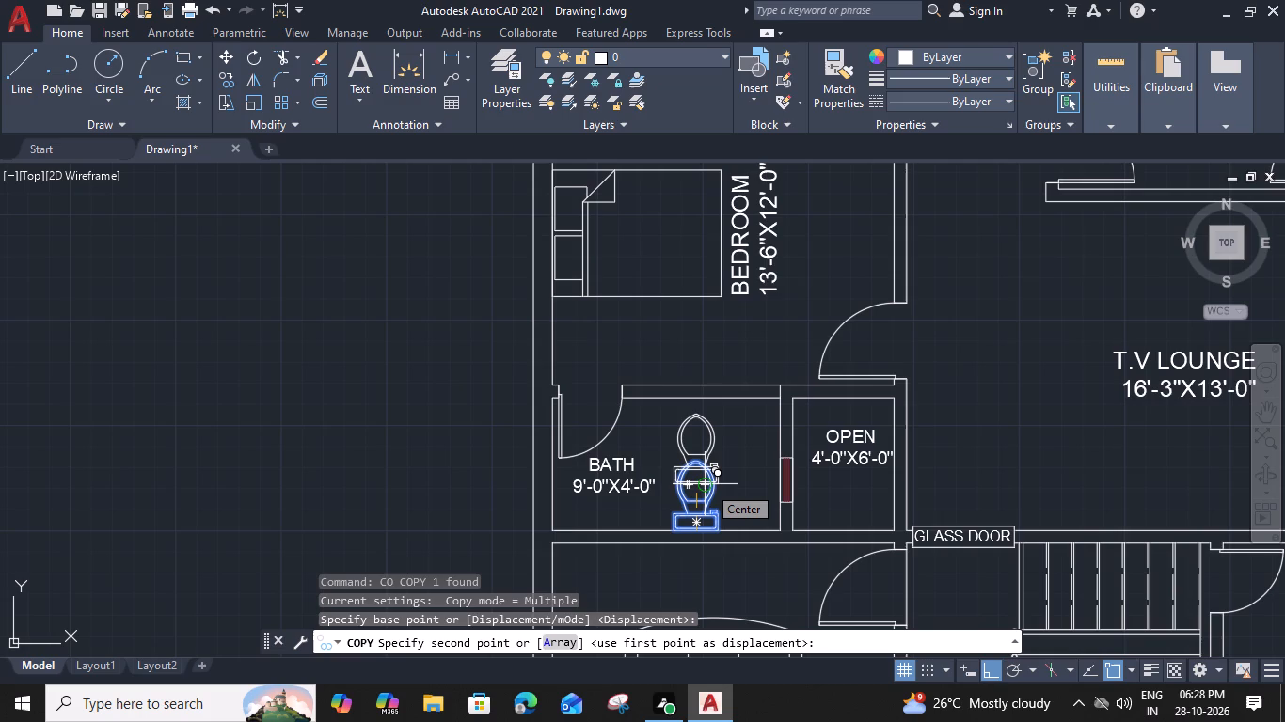
scroll(714, 447, "down", 2)
middle_click_drag(795, 362, 622, 606)
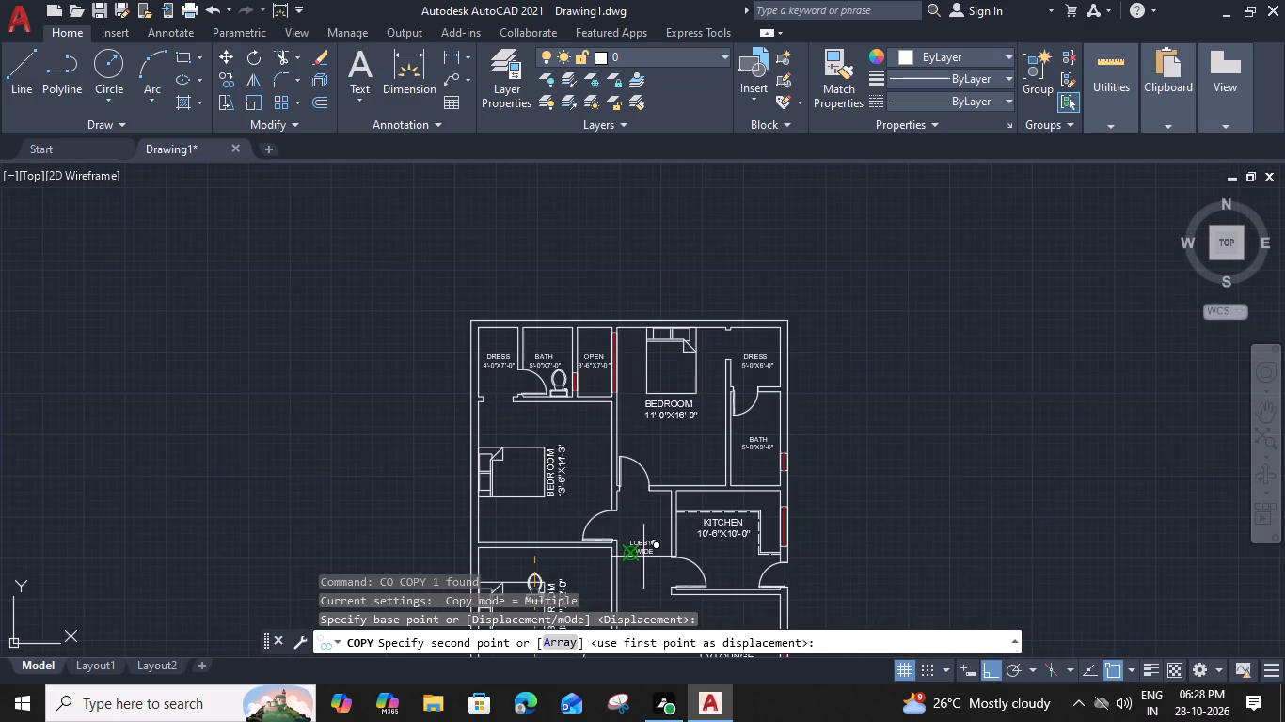
scroll(755, 458, "up", 2)
left_click(759, 529)
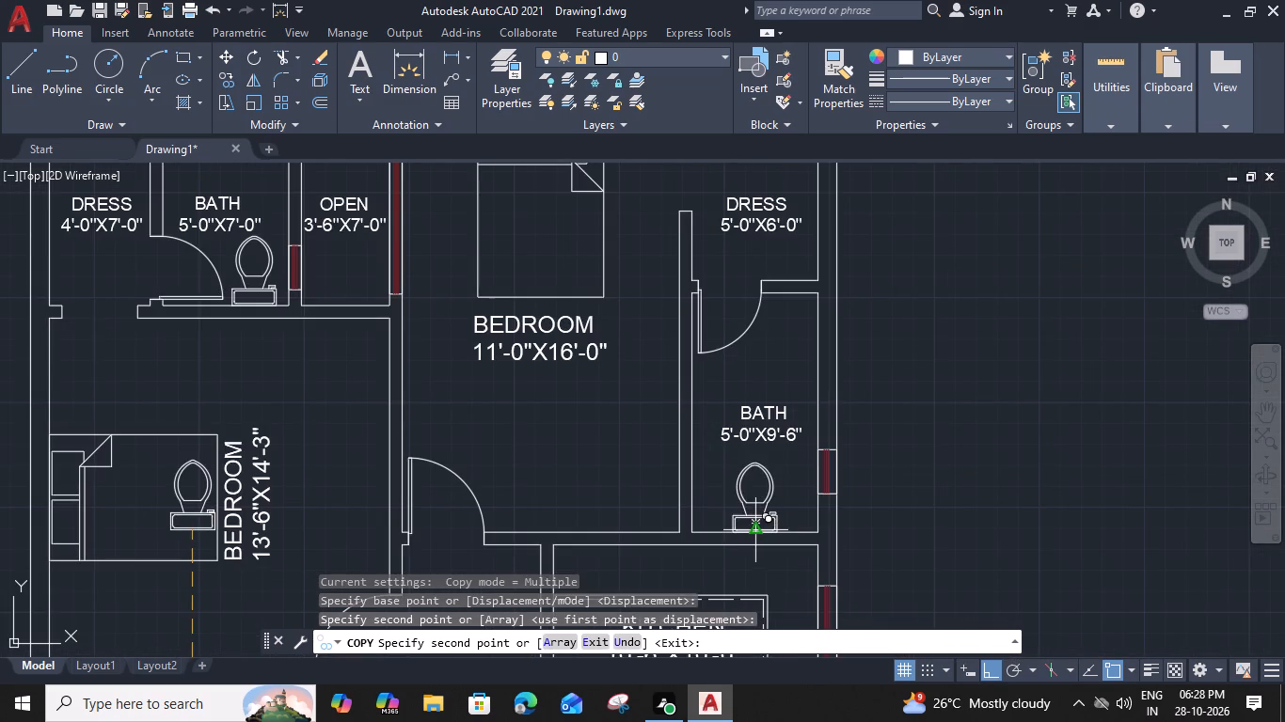
Place another copy of the toilet at the midpoint of the south wall in the 4'-0"X8'-0" bath.
scroll(759, 528, "down", 1)
middle_click_drag(710, 573, 695, 253)
middle_click_drag(685, 448, 682, 258)
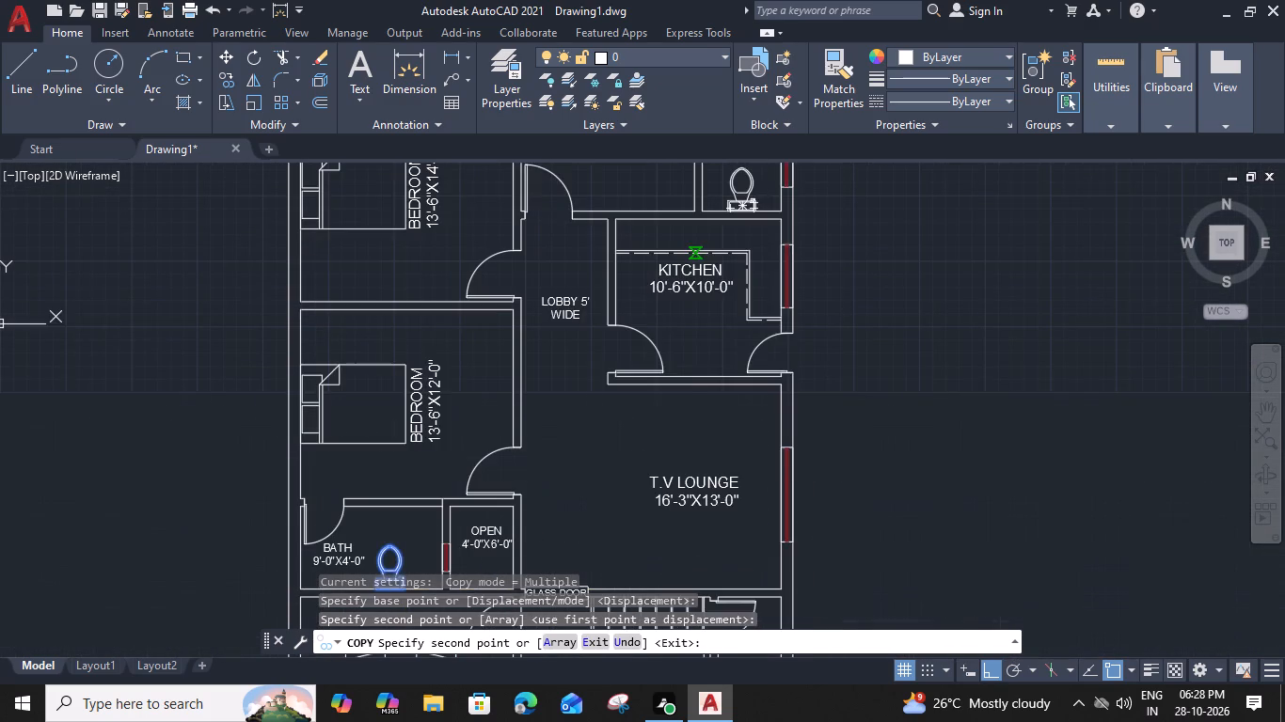
middle_click_drag(682, 258, 682, 243)
scroll(754, 497, "up", 2)
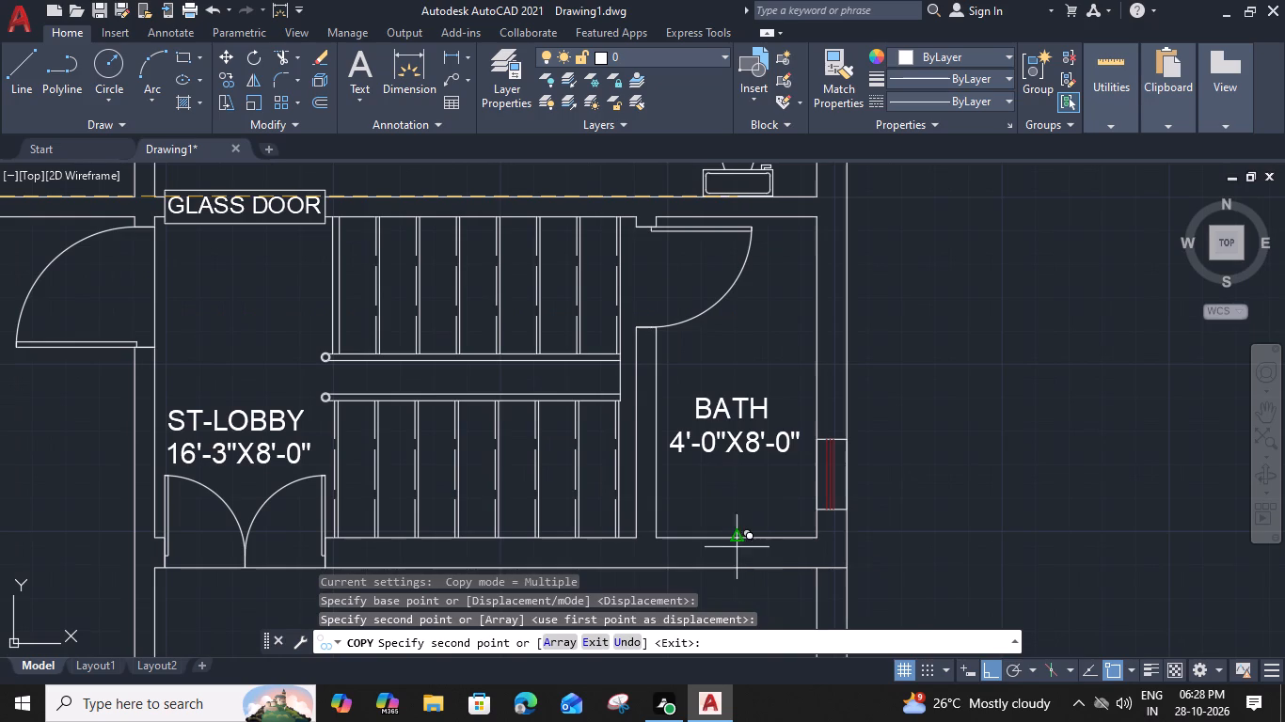
left_click(733, 541)
scroll(627, 520, "down", 1)
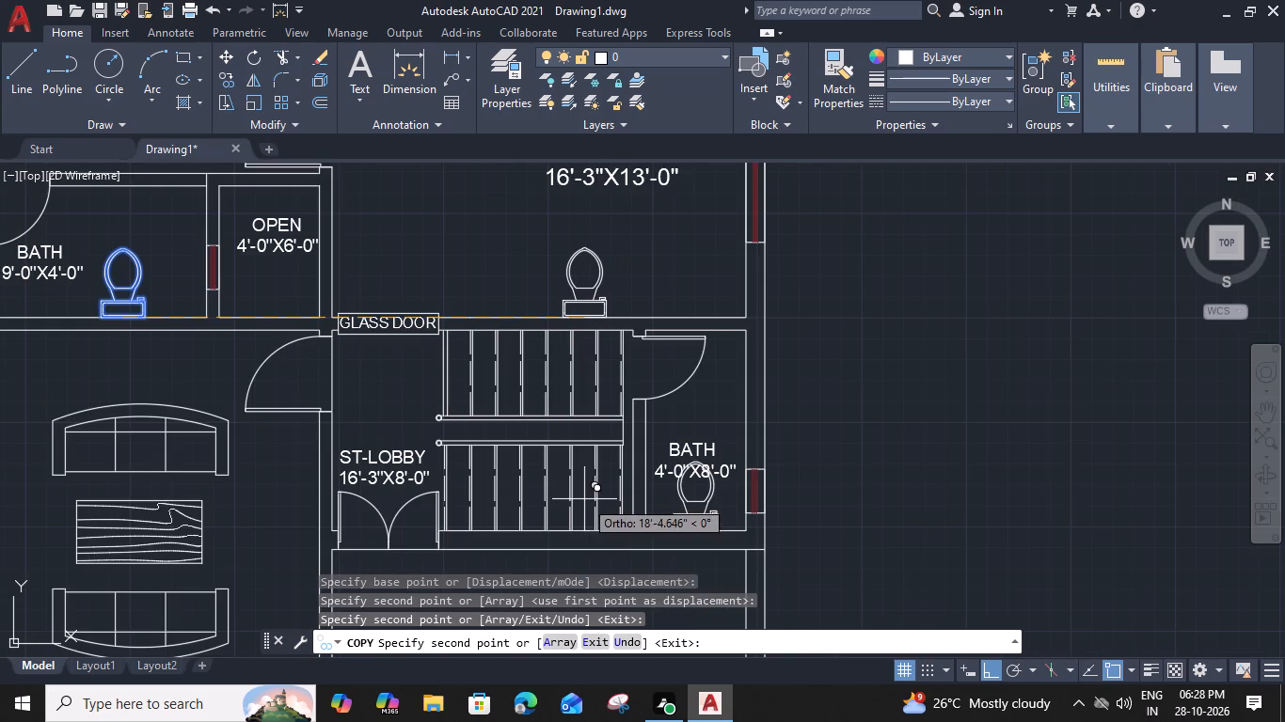
middle_click_drag(547, 482, 729, 485)
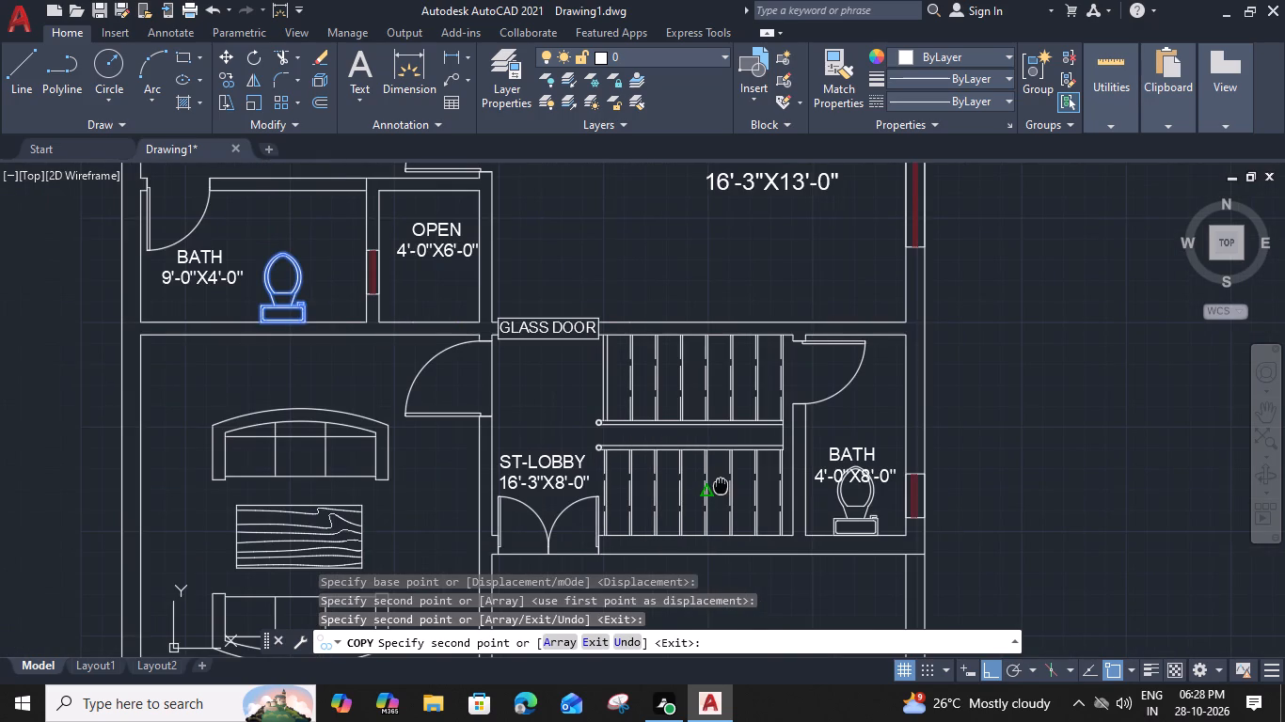
key("Escape")
Move the BATH 4'-0"X8'-0" label straight north so it clears the toilet.
left_click(892, 450)
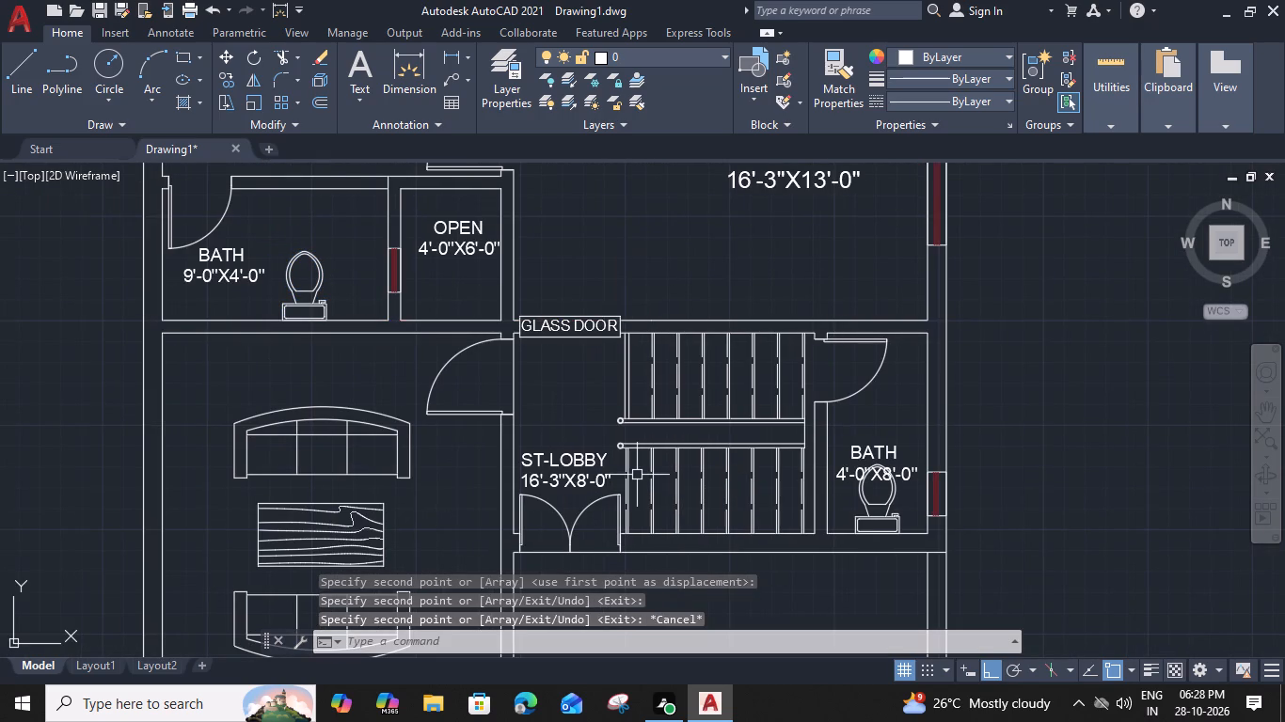
type("M")
key("space")
scroll(861, 464, "up", 1)
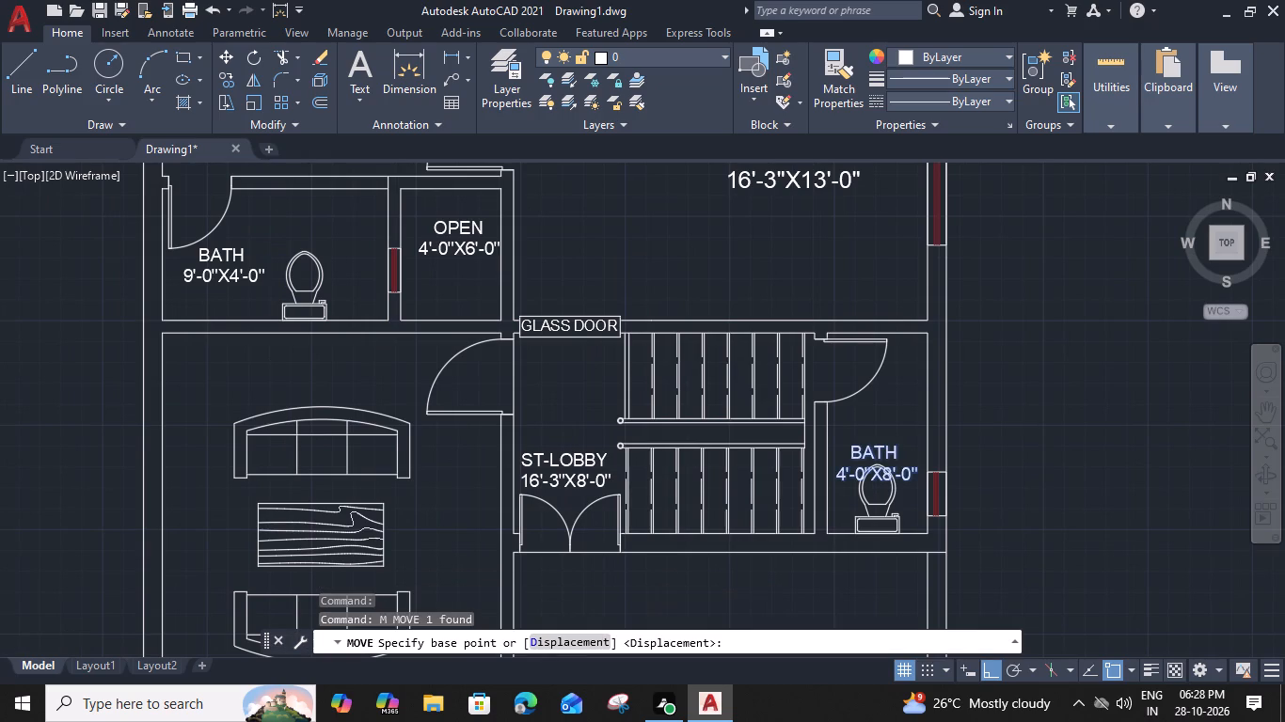
left_click(824, 493)
left_click(826, 448)
Review the toilets, furniture and room labels across the floor plan.
scroll(826, 448, "down", 1)
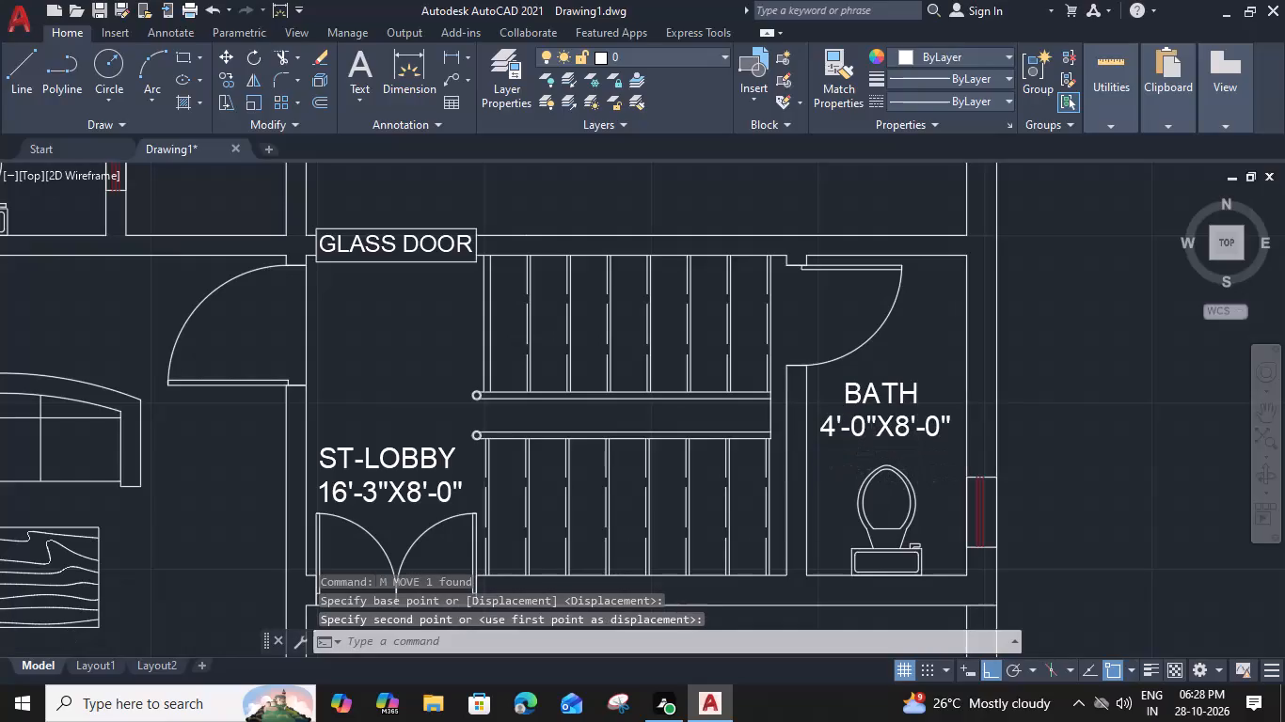
middle_click_drag(612, 479, 880, 522)
scroll(647, 463, "down", 1)
middle_click_drag(647, 463, 826, 448)
middle_click_drag(826, 448, 653, 570)
middle_click_drag(642, 437, 658, 558)
middle_click_drag(660, 408, 672, 590)
middle_click_drag(658, 421, 658, 415)
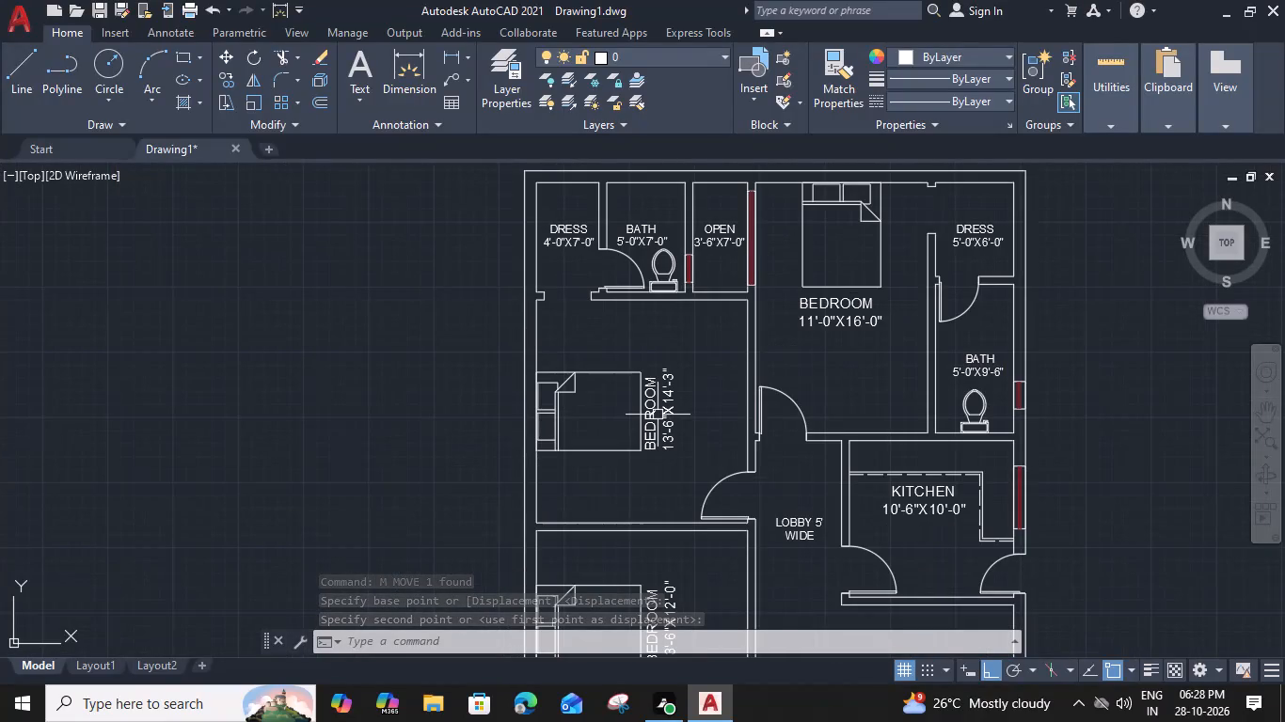
middle_click_drag(658, 415, 658, 463)
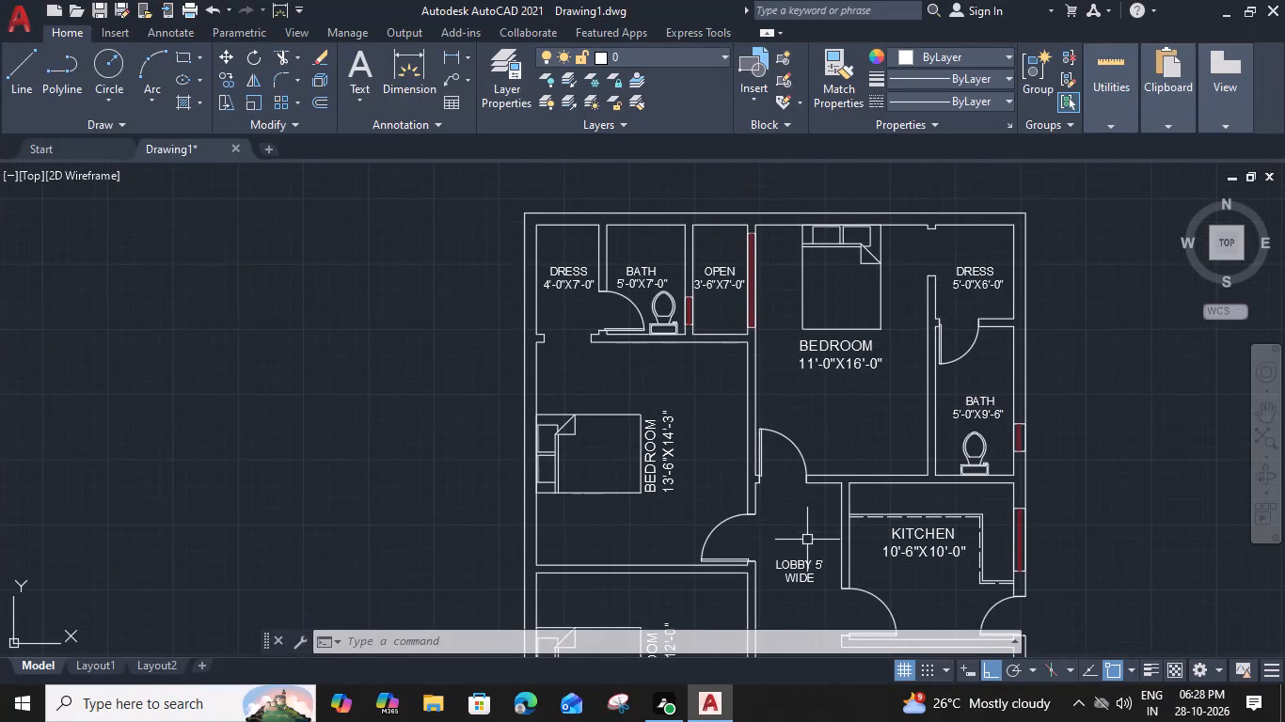
middle_click_drag(807, 540, 803, 448)
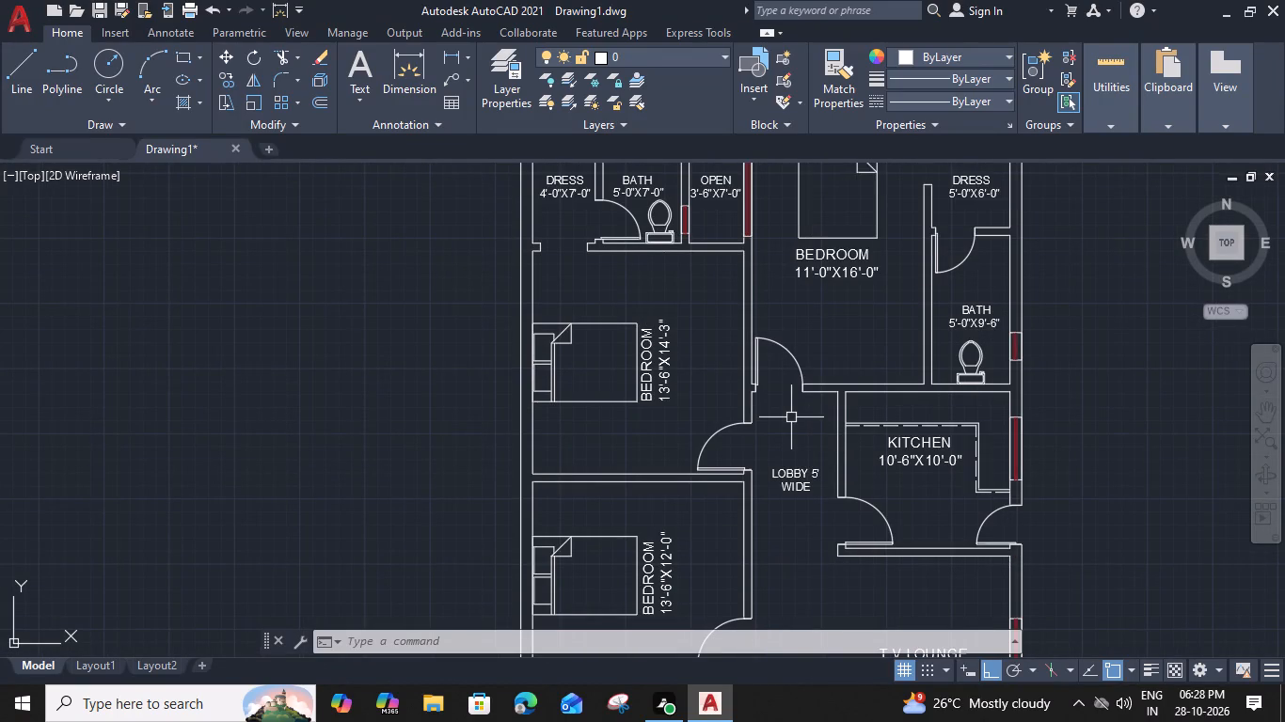
scroll(797, 431, "down", 1)
Copy the north sofa from the drawing room into the T.V lounge, against the east wall above the room label.
middle_click_drag(806, 547, 812, 362)
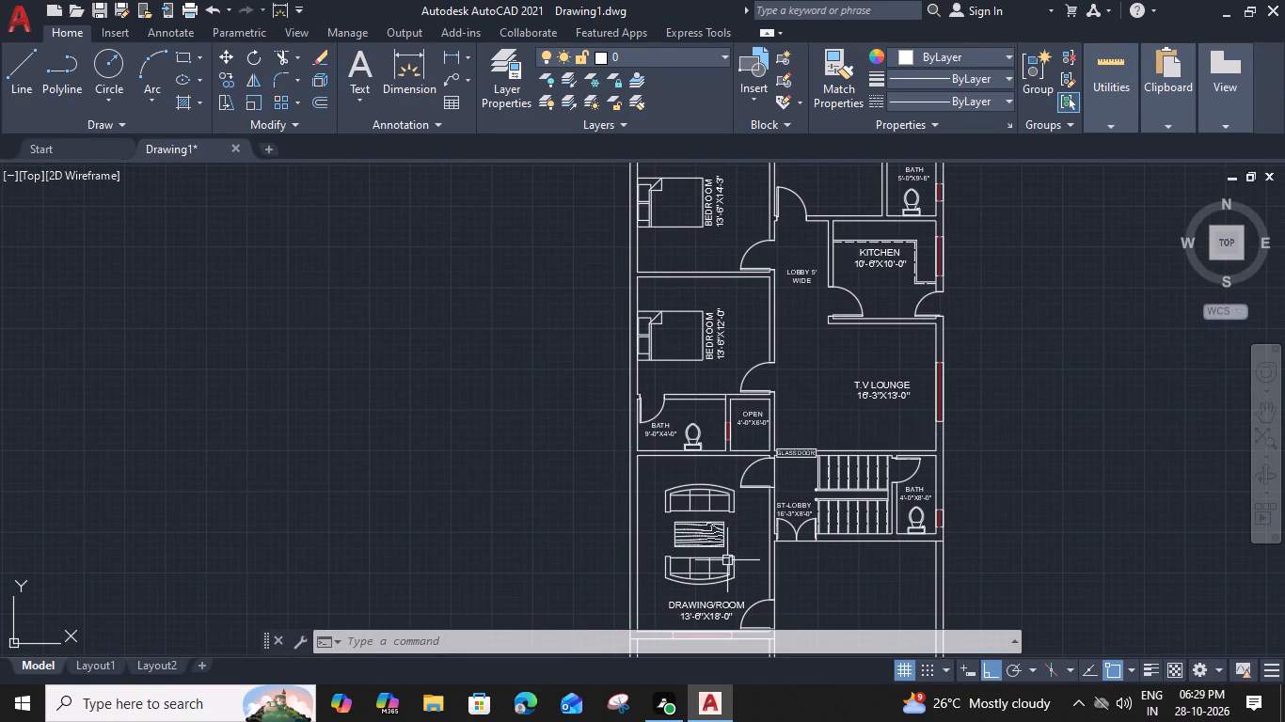
left_click(727, 507)
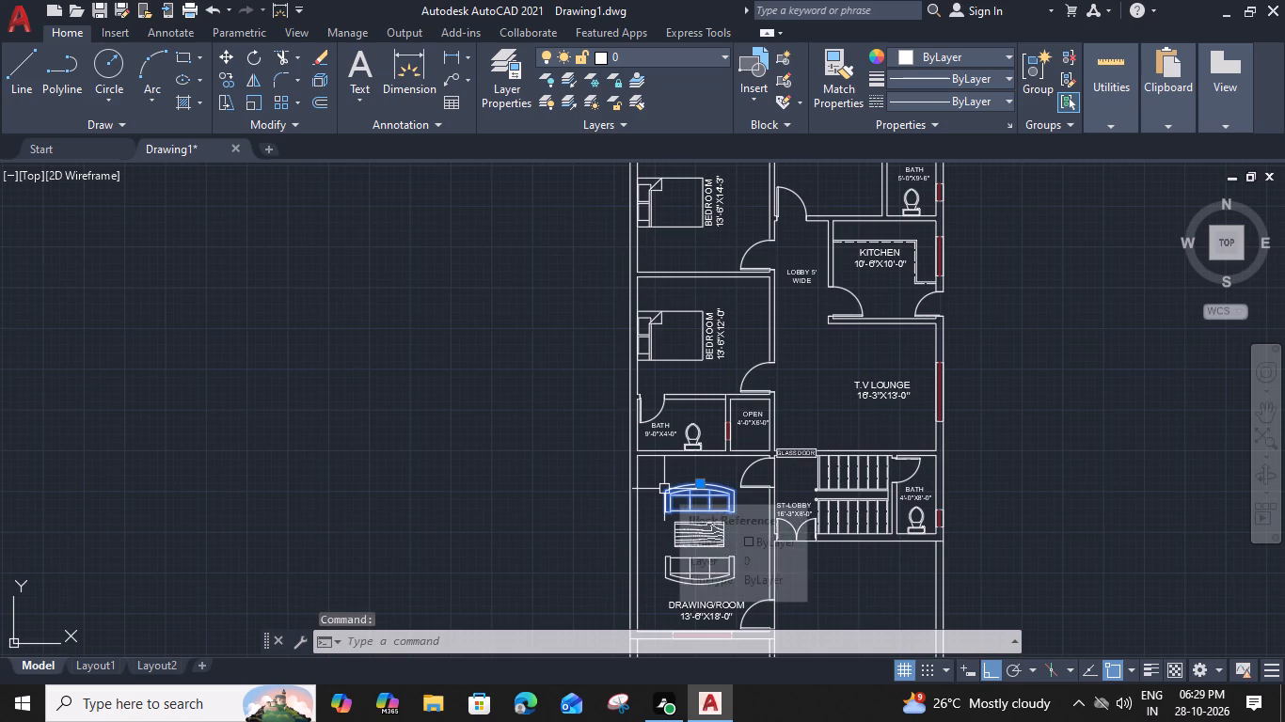
type("CO")
key("space")
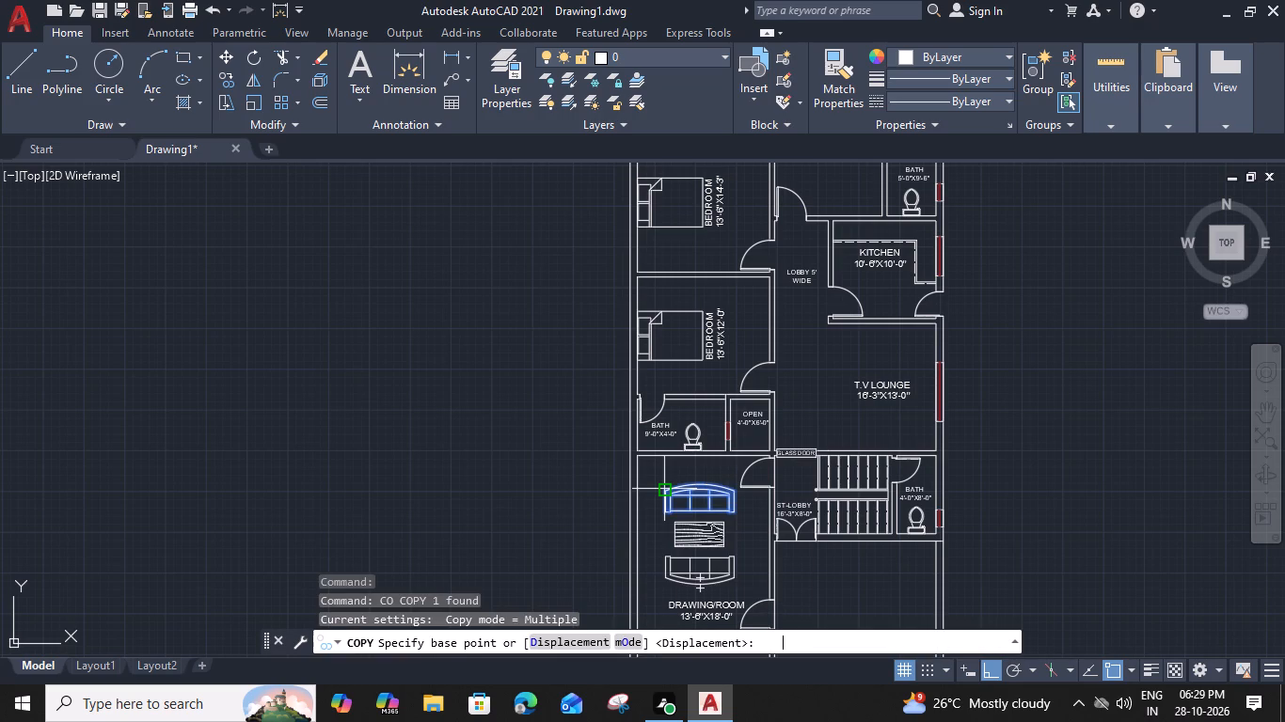
scroll(722, 491, "up", 2)
left_click(741, 493)
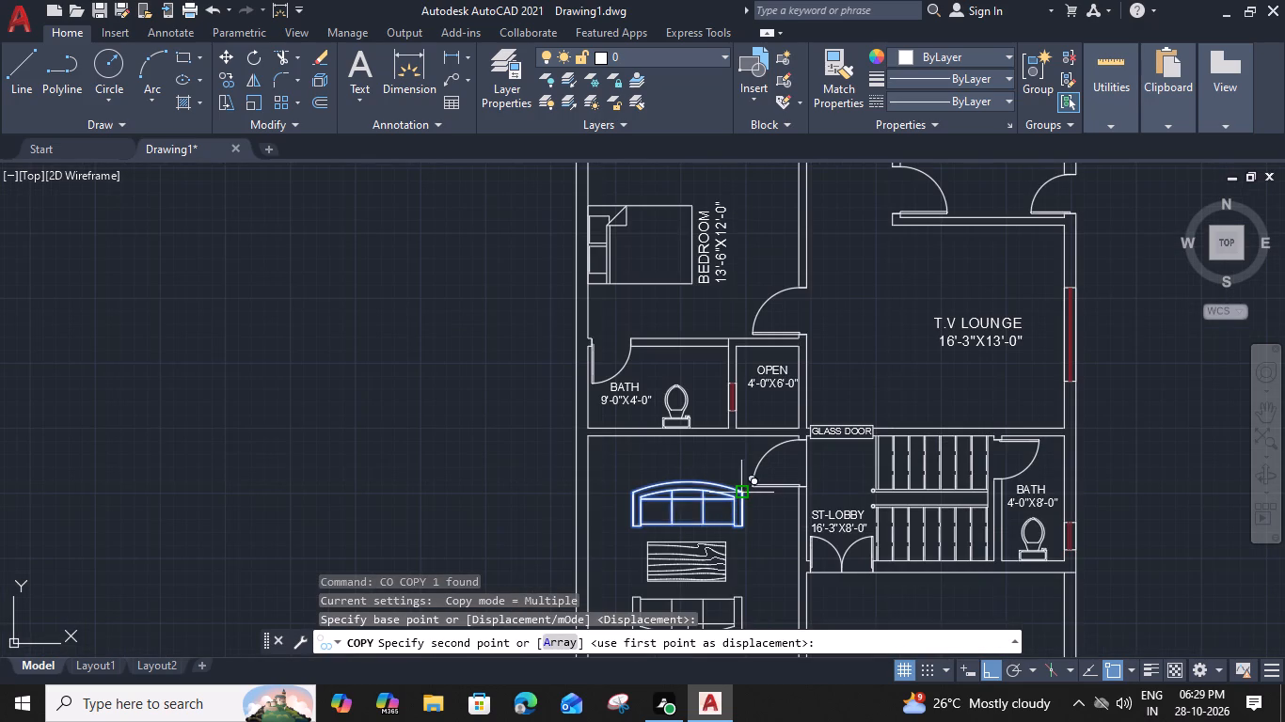
left_click(1065, 267)
key("Escape")
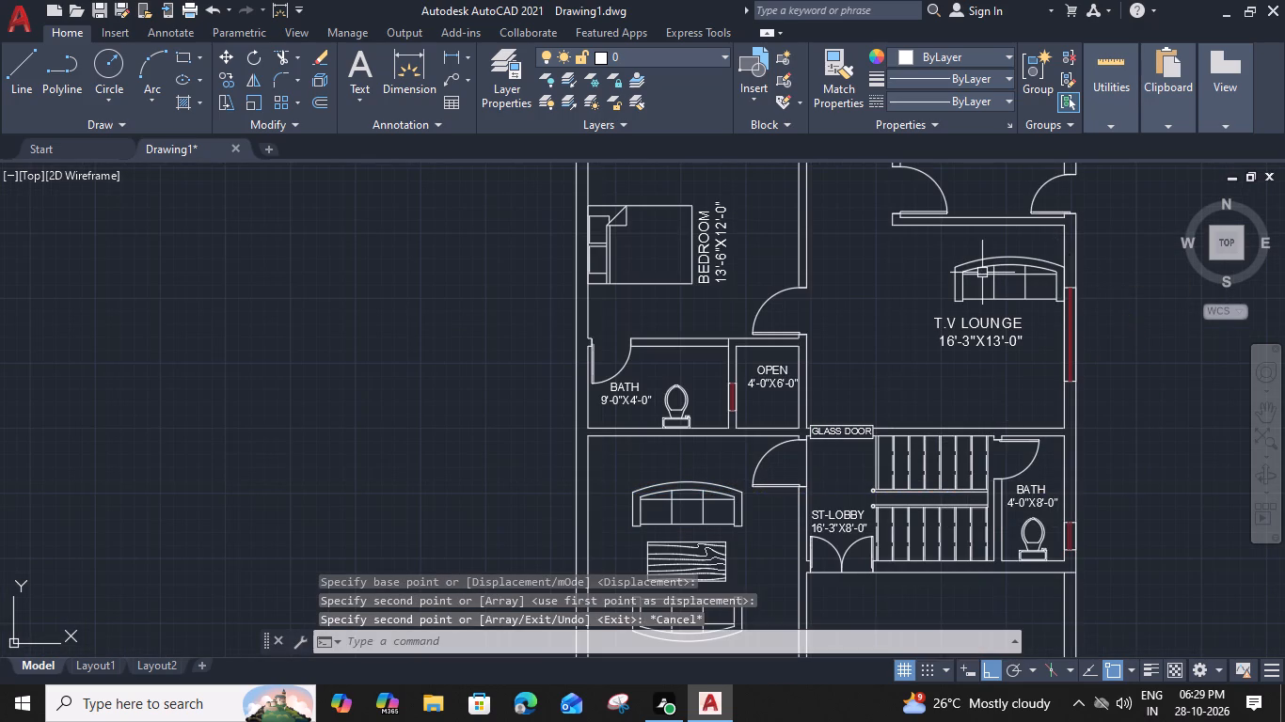
Move the T.V lounge sofa straight west about 2'-5" so it stands clear of the east wall.
left_click(956, 282)
middle_click_drag(908, 289, 860, 322)
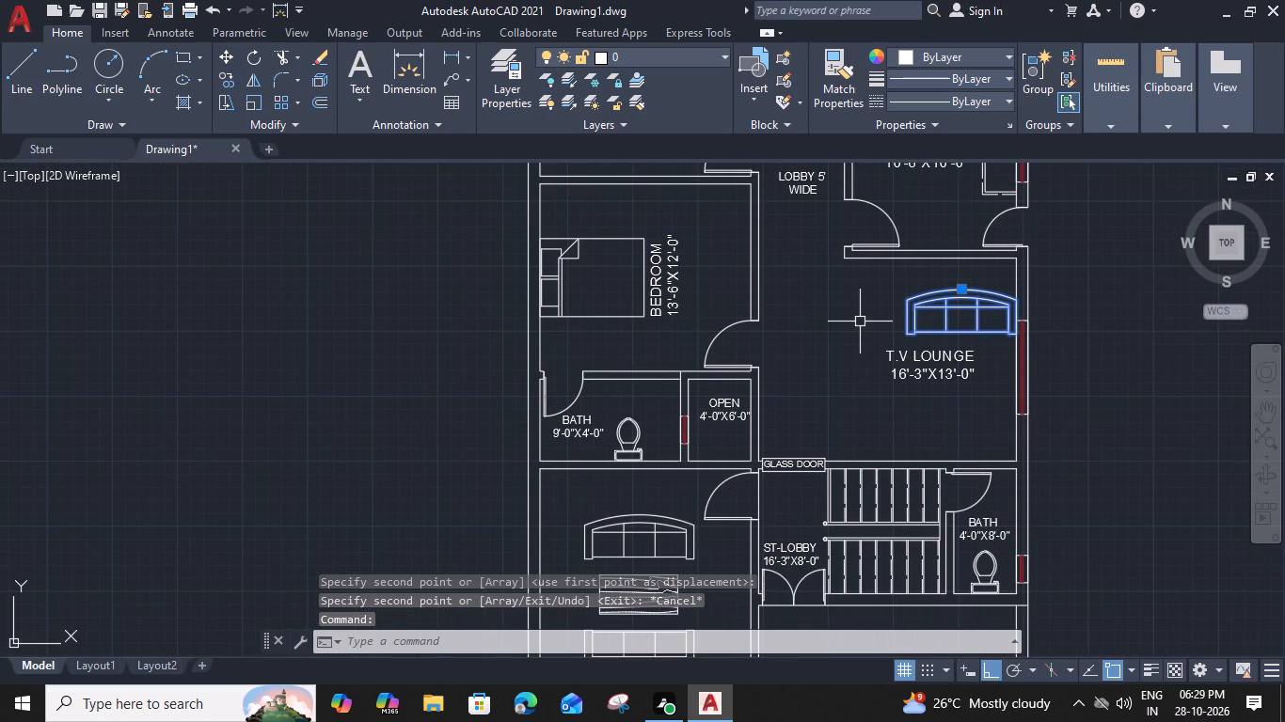
key("m")
key("space")
scroll(908, 297, "up", 2)
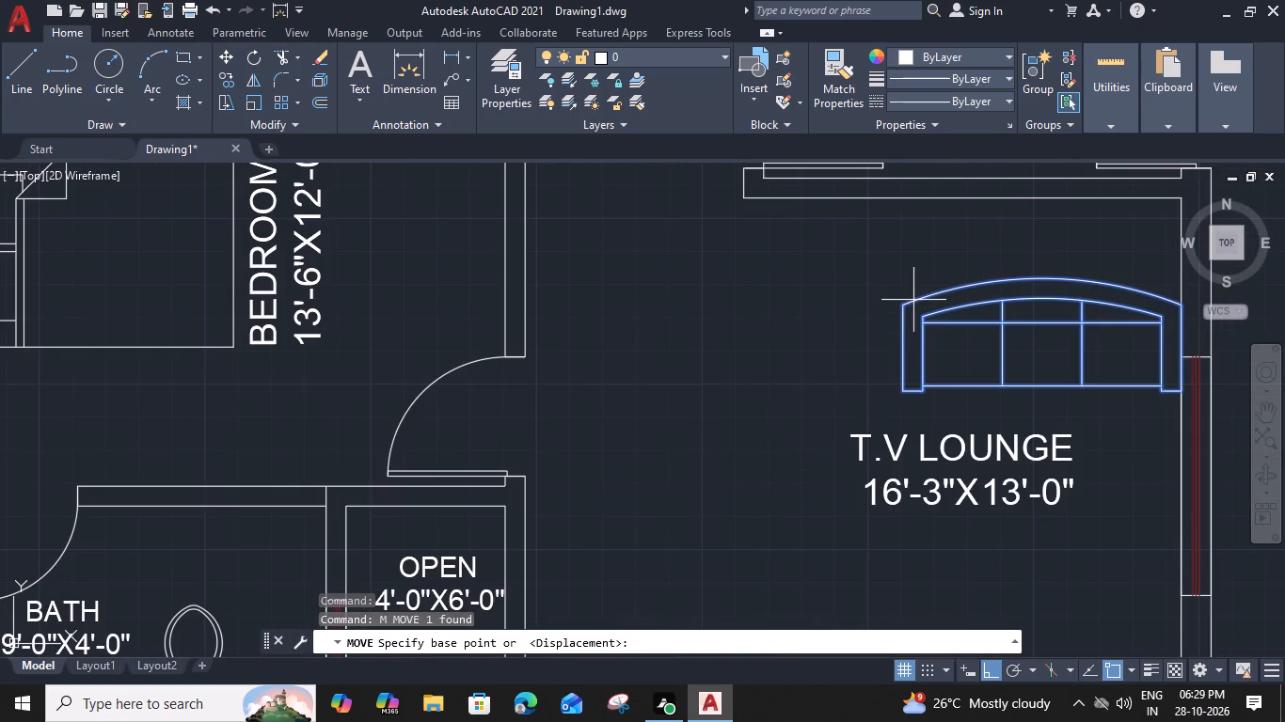
left_click(905, 345)
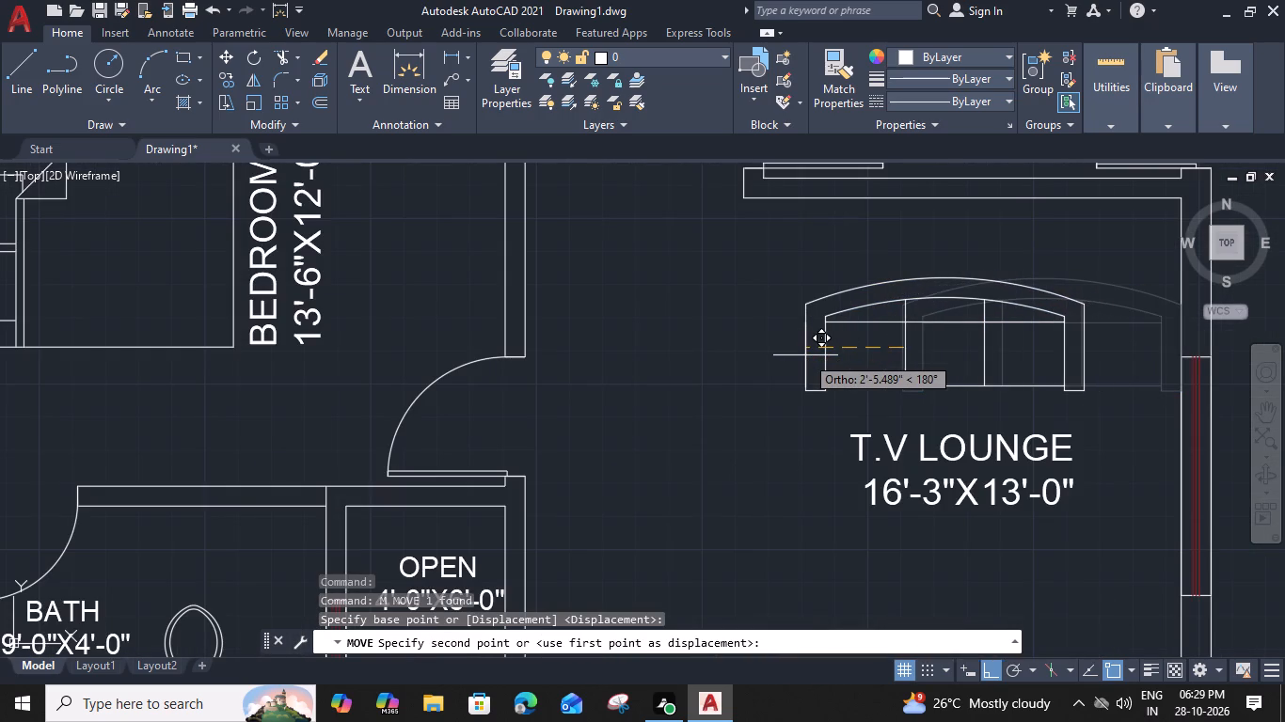
left_click(809, 355)
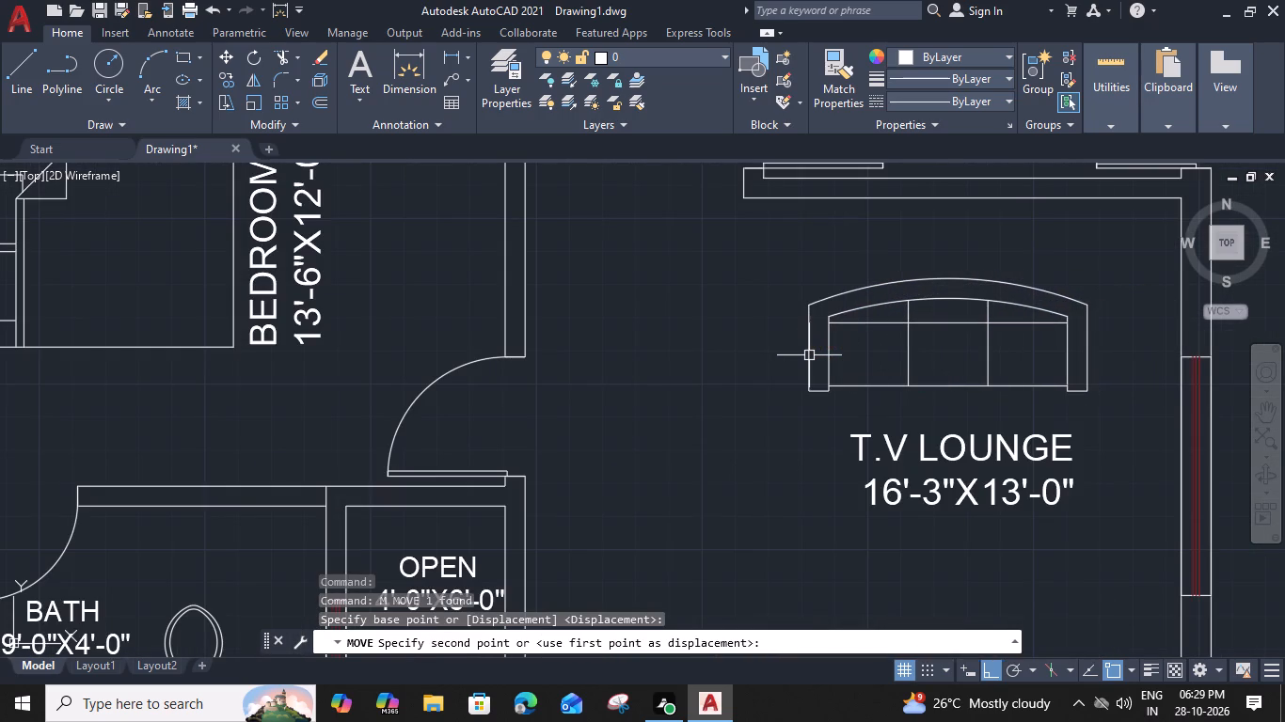
Rotate the T.V lounge sofa 270° about its northeast corner so its back faces the east wall.
left_click(849, 347)
left_click(794, 385)
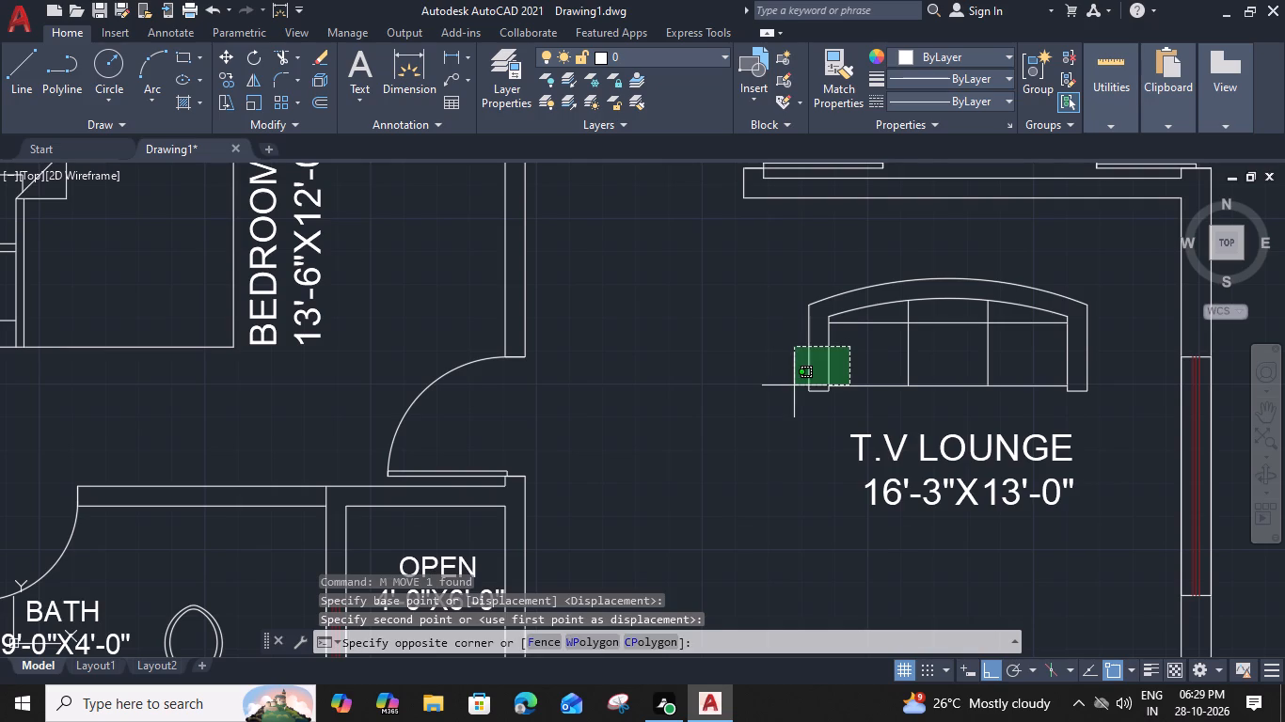
type("RO")
key("space")
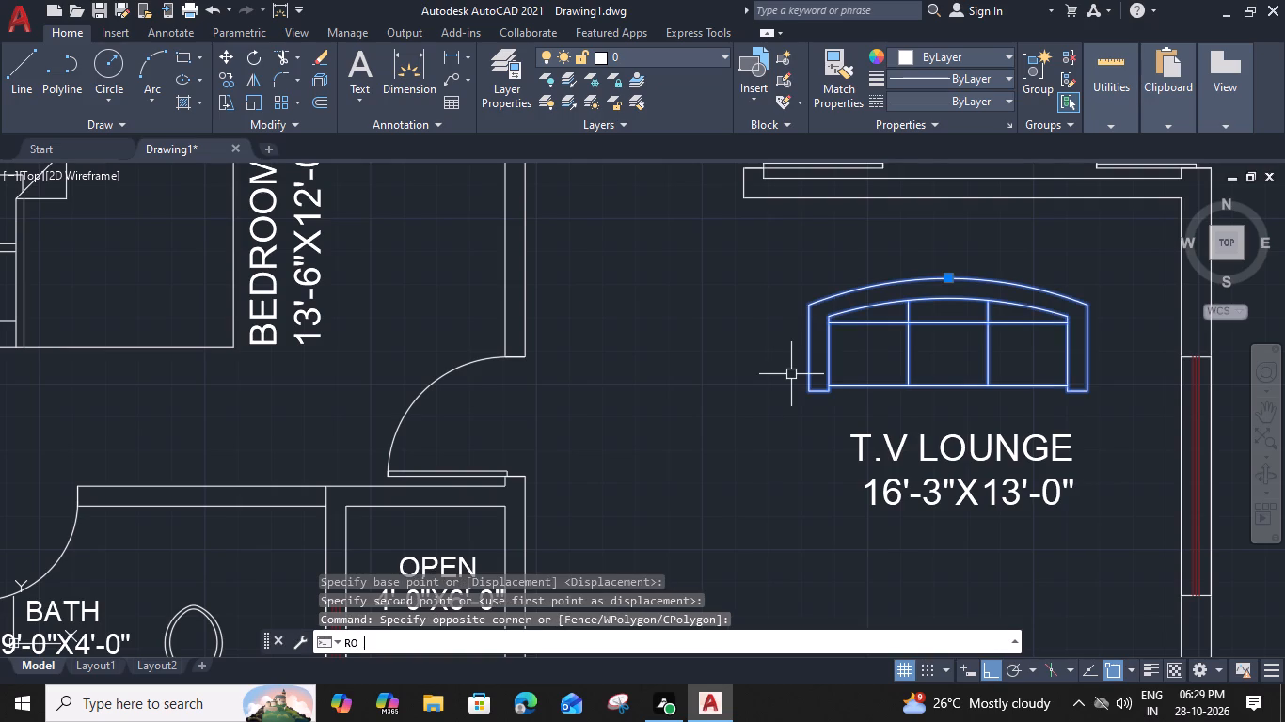
left_click(1082, 308)
scroll(1084, 369, "up", 2)
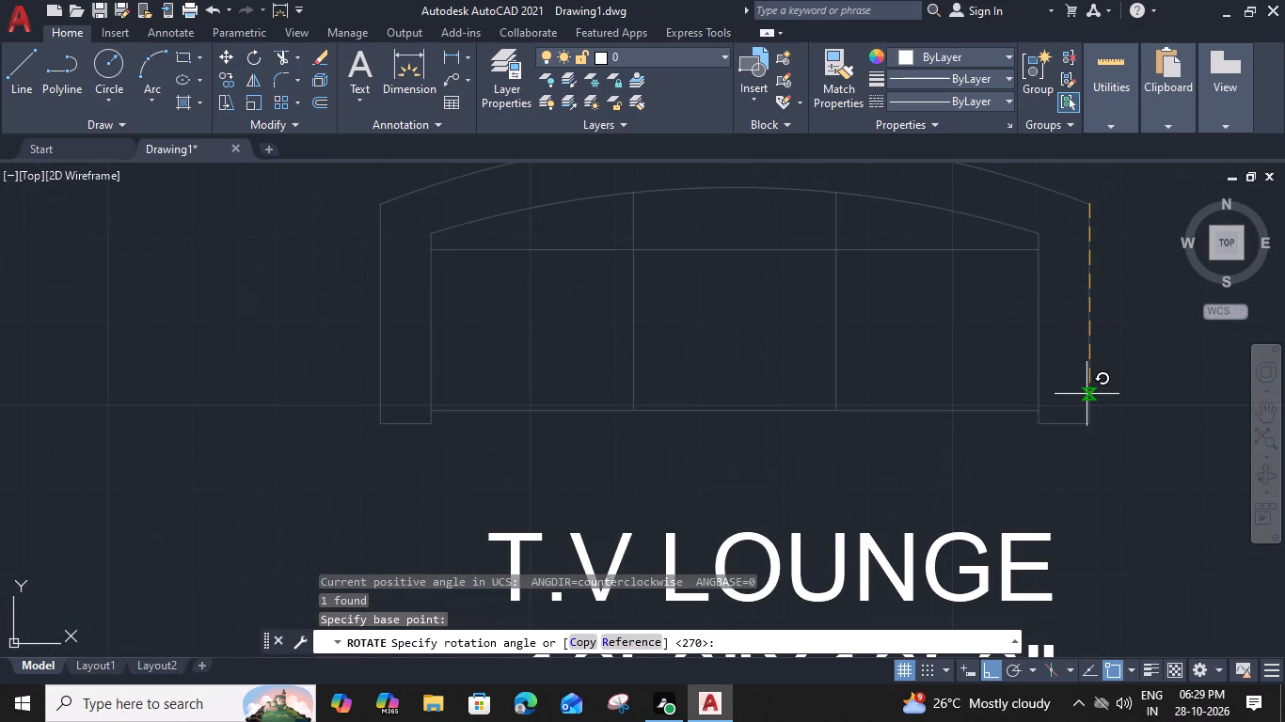
left_click(1092, 423)
Move the rotated sofa straight south into the T.V lounge, lining it up with the middle of the east window.
scroll(1092, 423, "down", 2)
left_click_drag(1114, 317, 1093, 334)
left_click(969, 376)
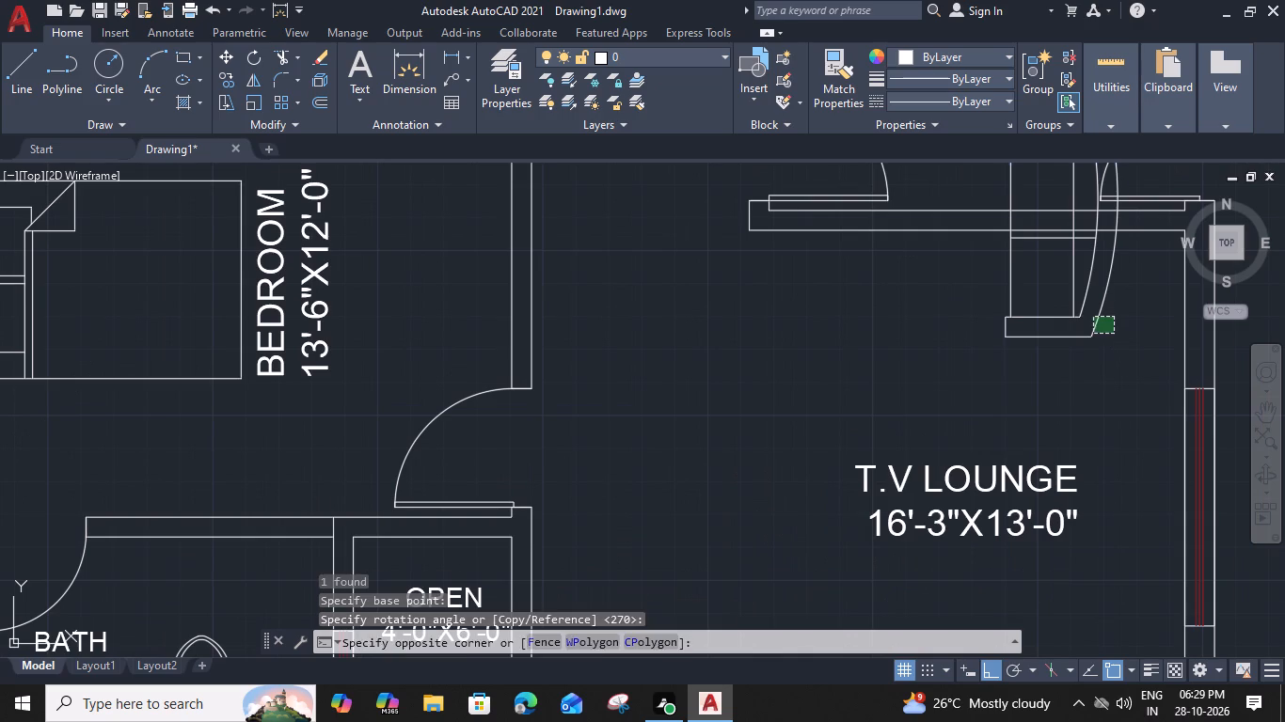
type("M")
key("space")
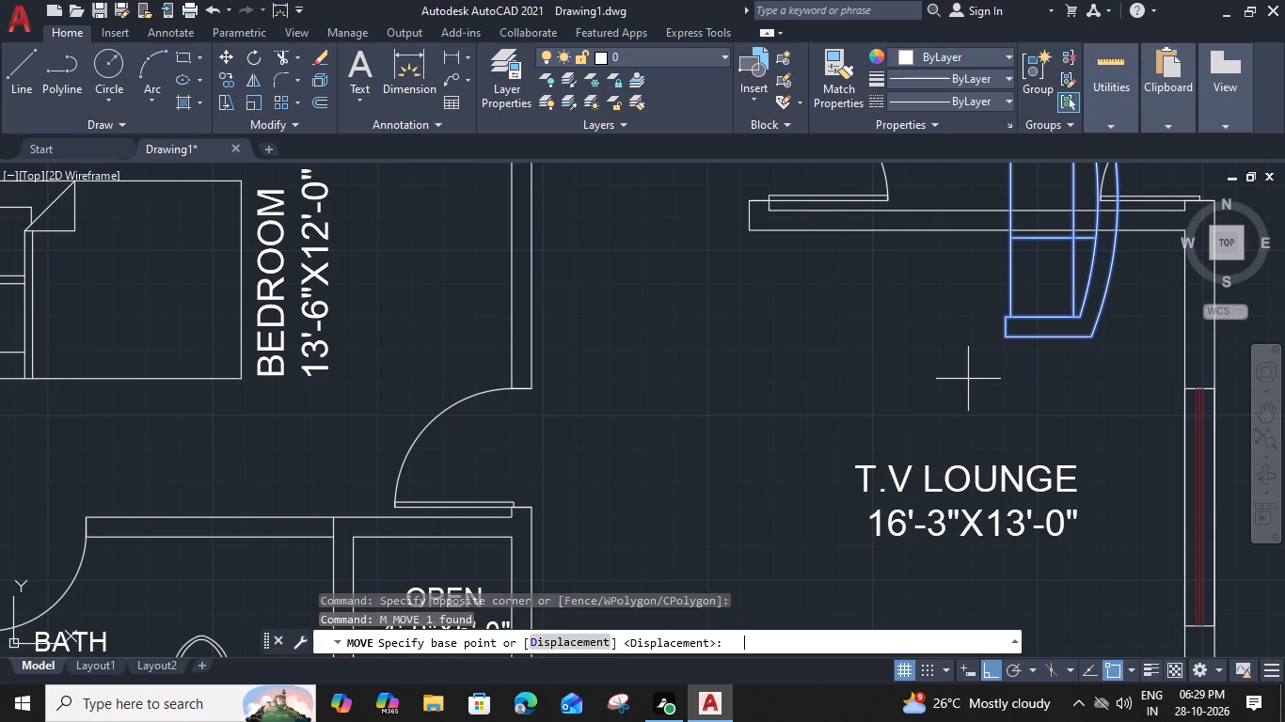
left_click_drag(1006, 338, 1010, 377)
middle_click_drag(1011, 505, 998, 397)
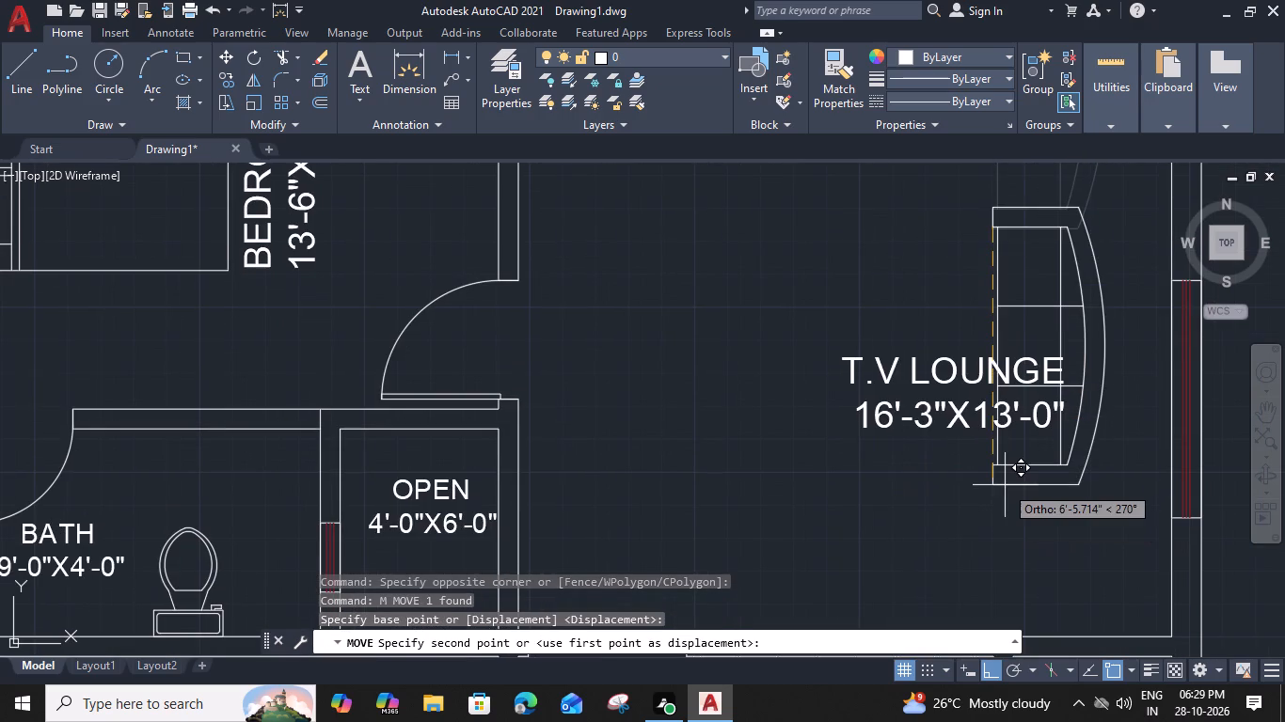
left_click(1003, 534)
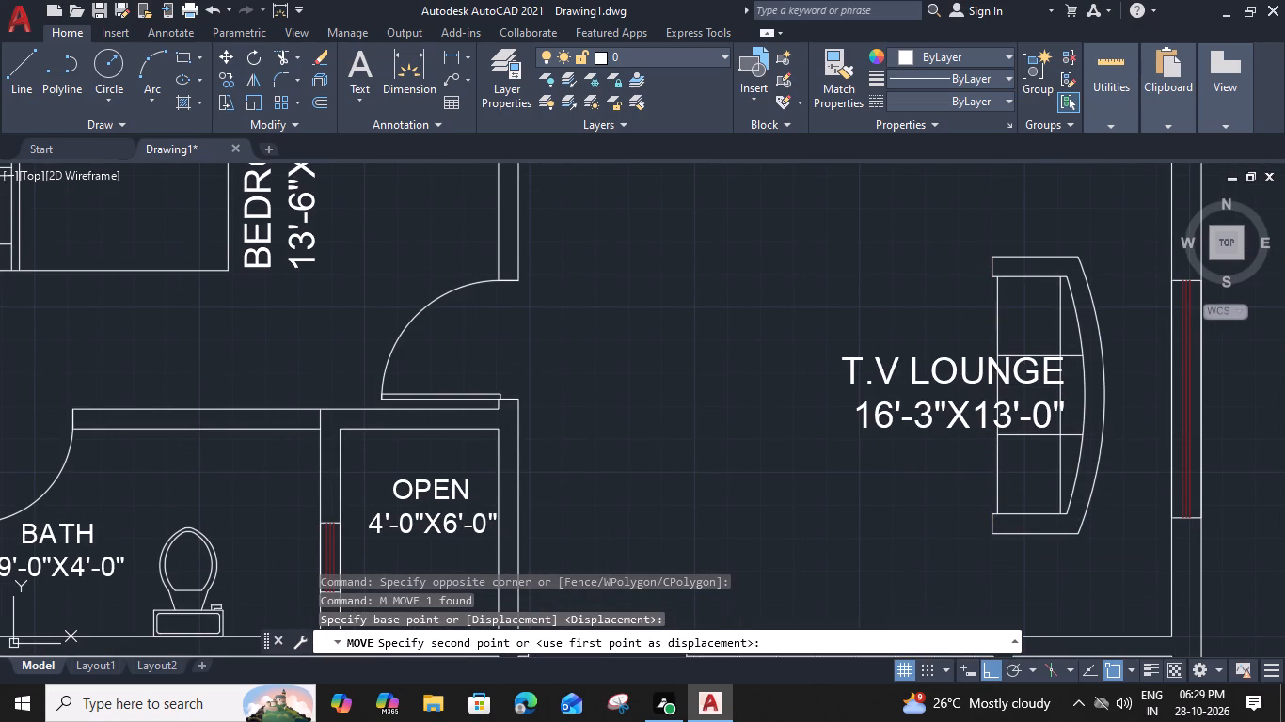
Move the T.V lounge sofa slightly east, closer to the window wall, leaving a small gap.
left_click(1107, 400)
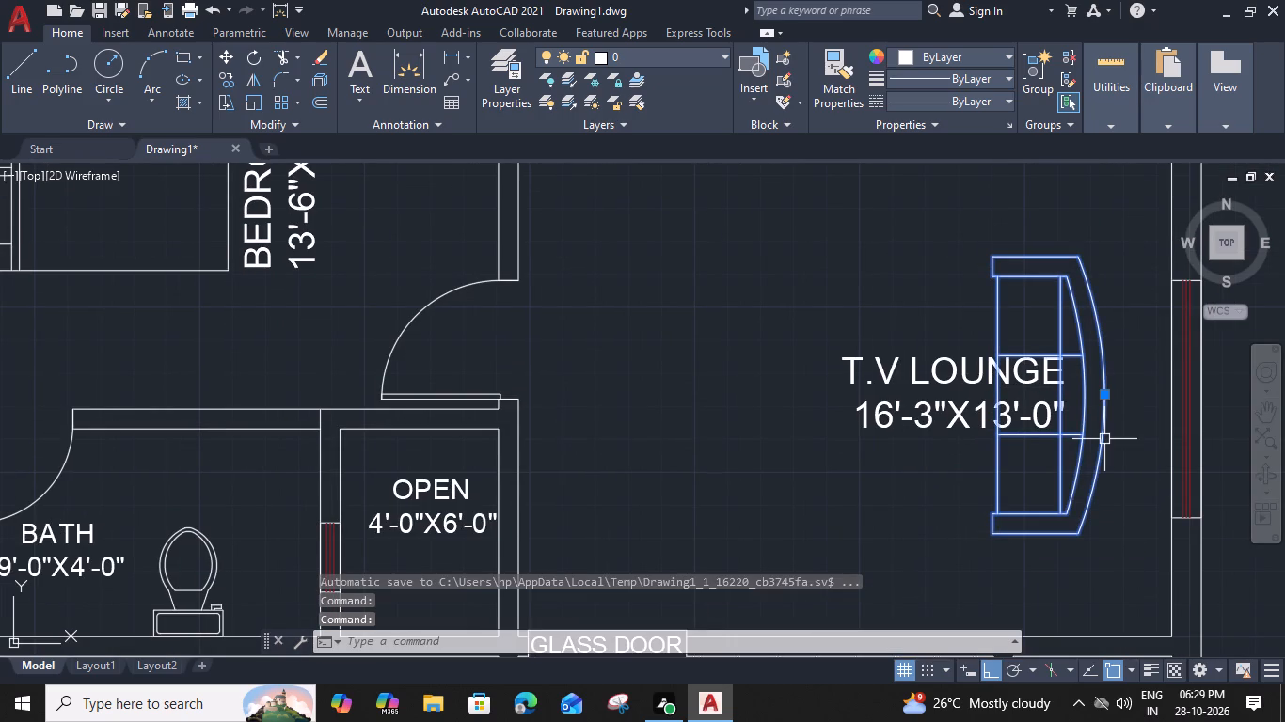
type("M")
key("space")
left_click(1107, 391)
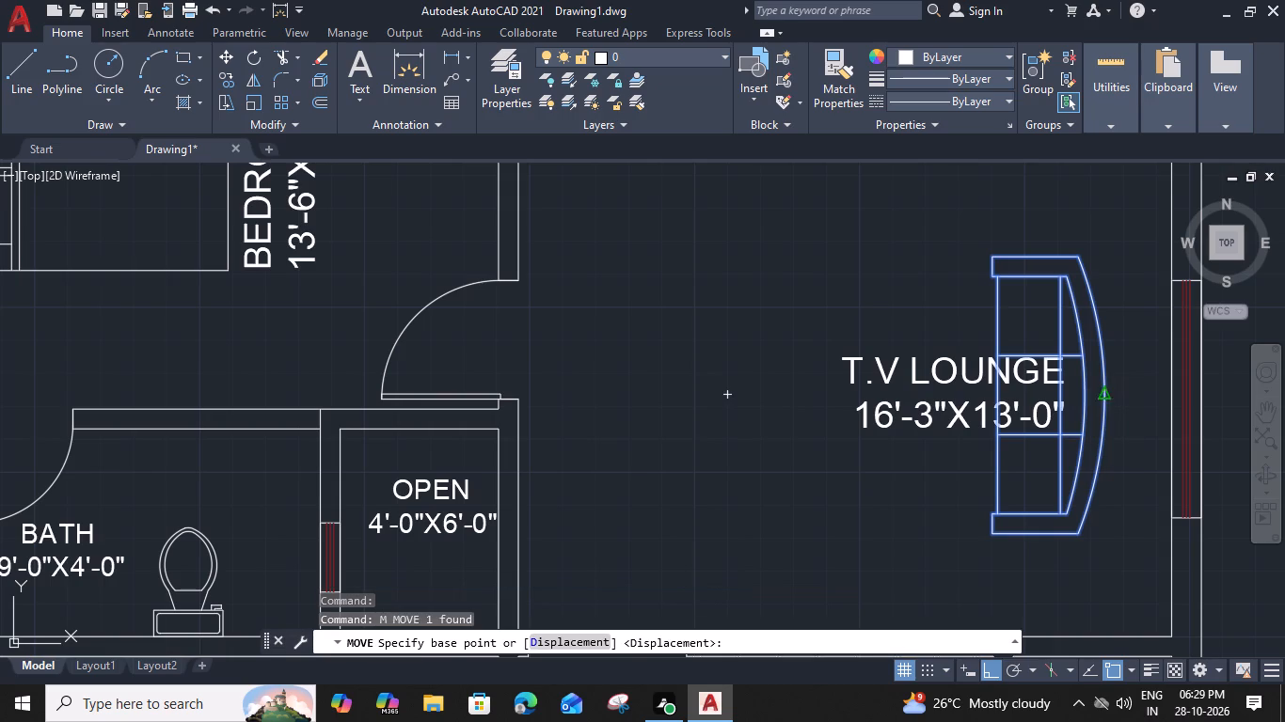
left_click(1145, 399)
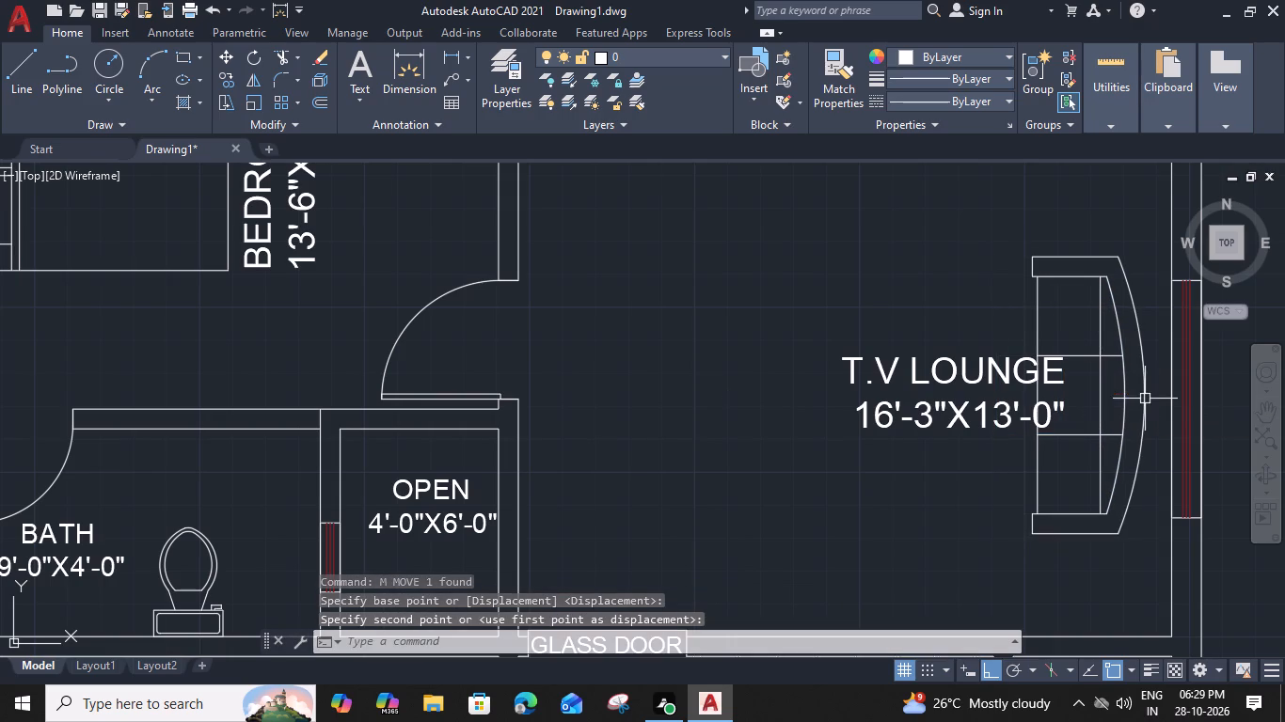
Move the T.V LOUNGE 16'-3"X13'-0" label straight west so it clears the sofa.
left_click(880, 414)
type("M")
key("space")
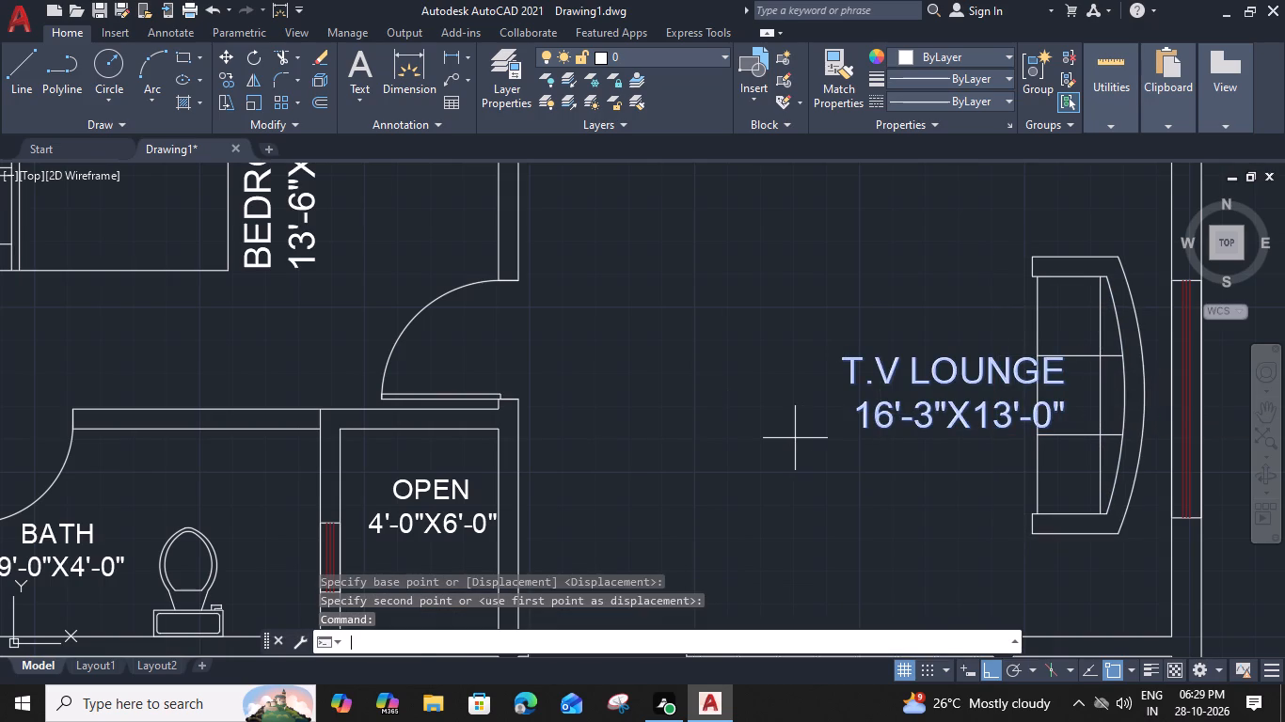
left_click(838, 358)
left_click(796, 369)
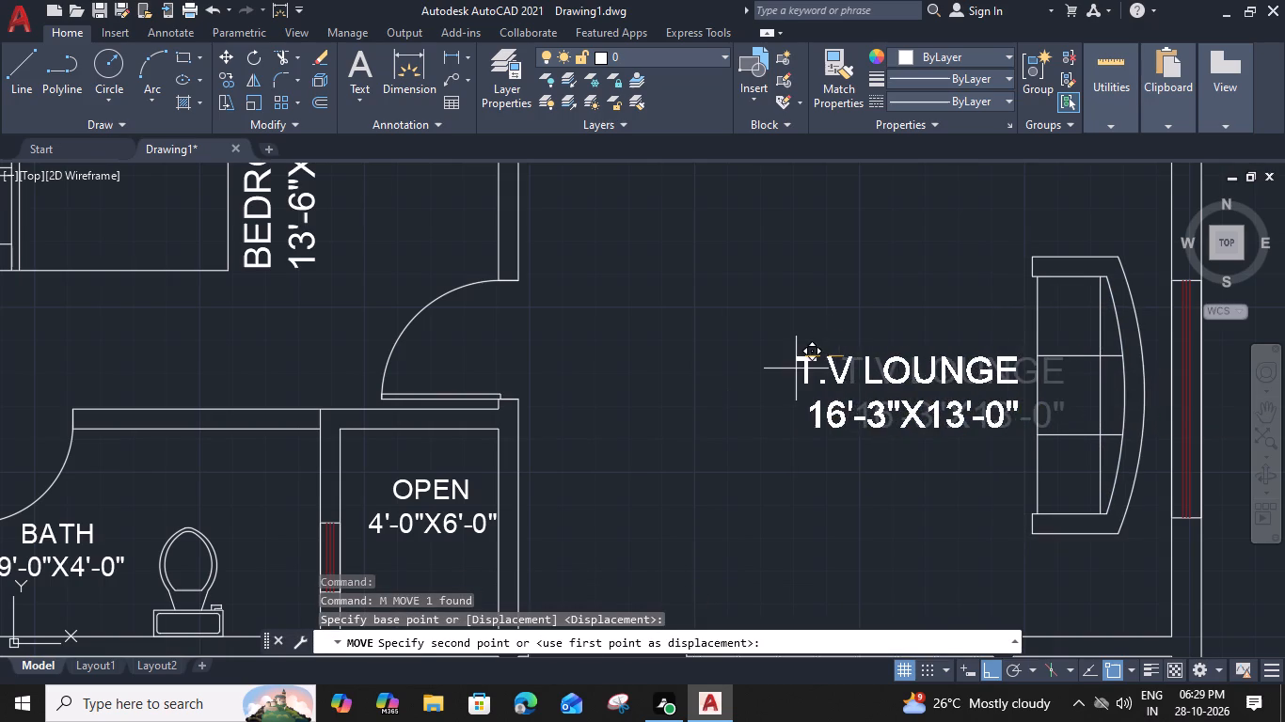
Copy the T.V lounge sofa straight west to the other side of the room label.
scroll(827, 403, "down", 2)
left_click_drag(948, 447, 935, 457)
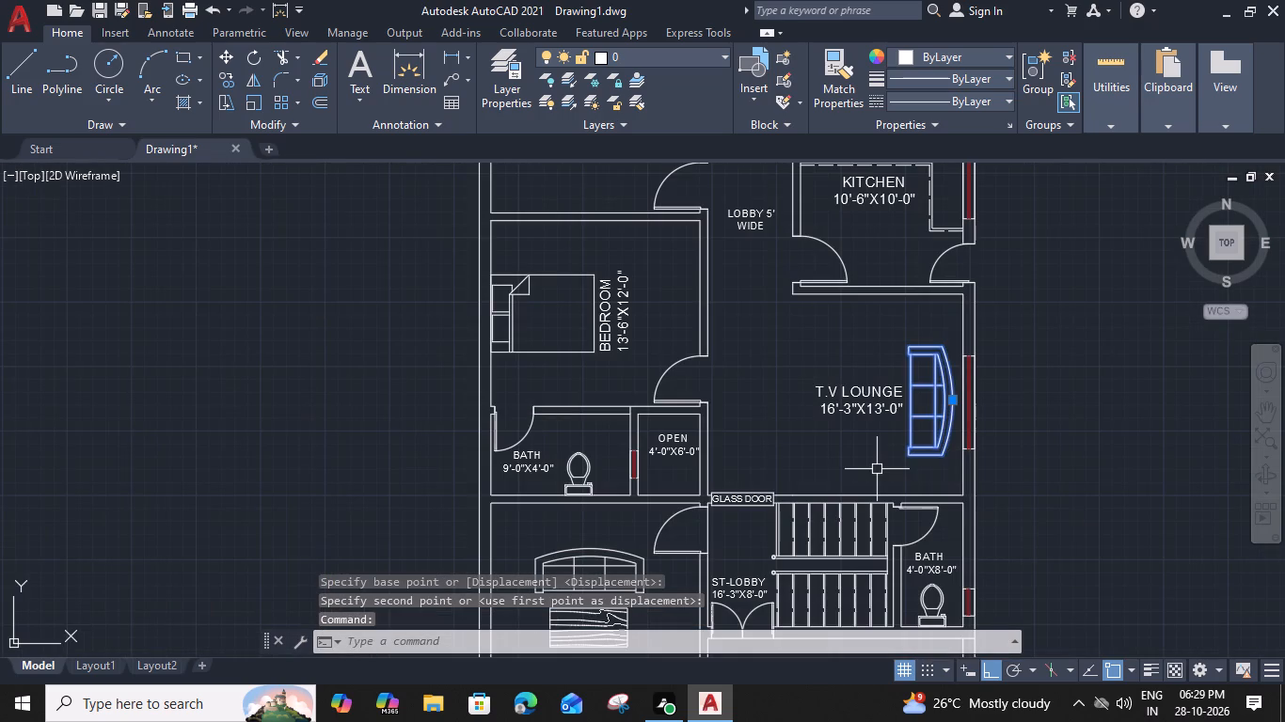
key("c")
type("O")
key("space")
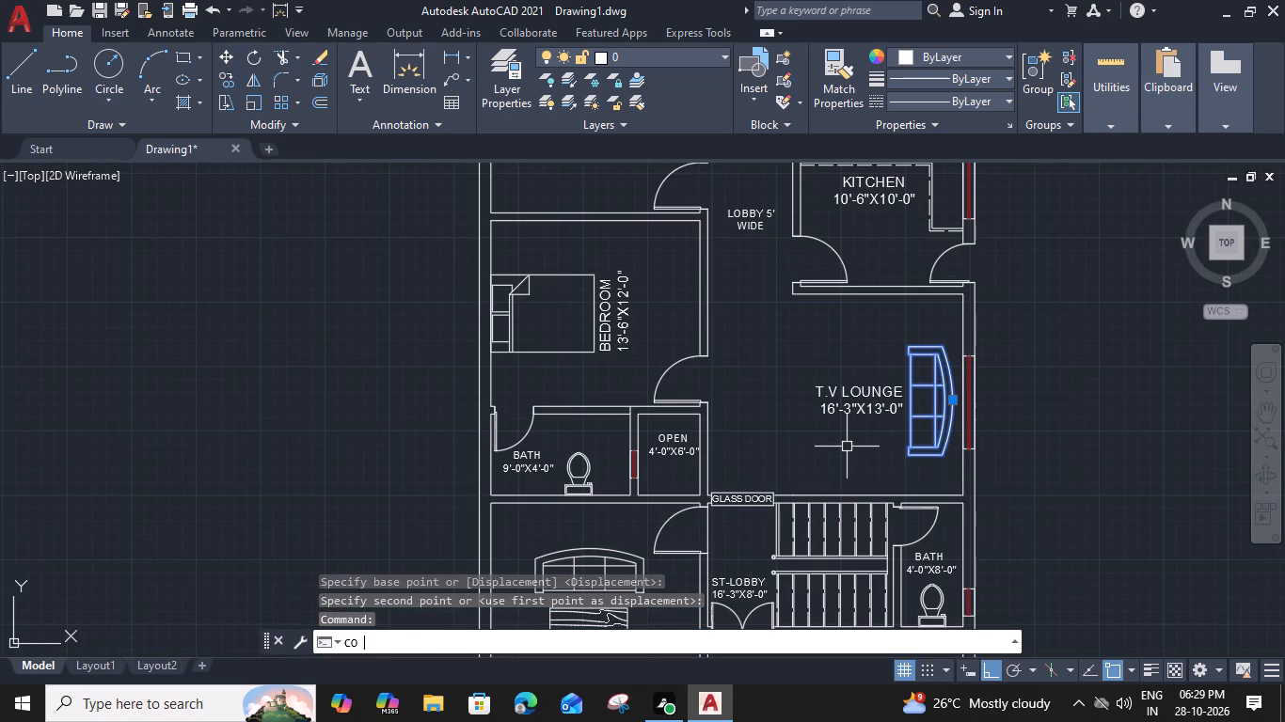
left_click(908, 344)
left_click(754, 366)
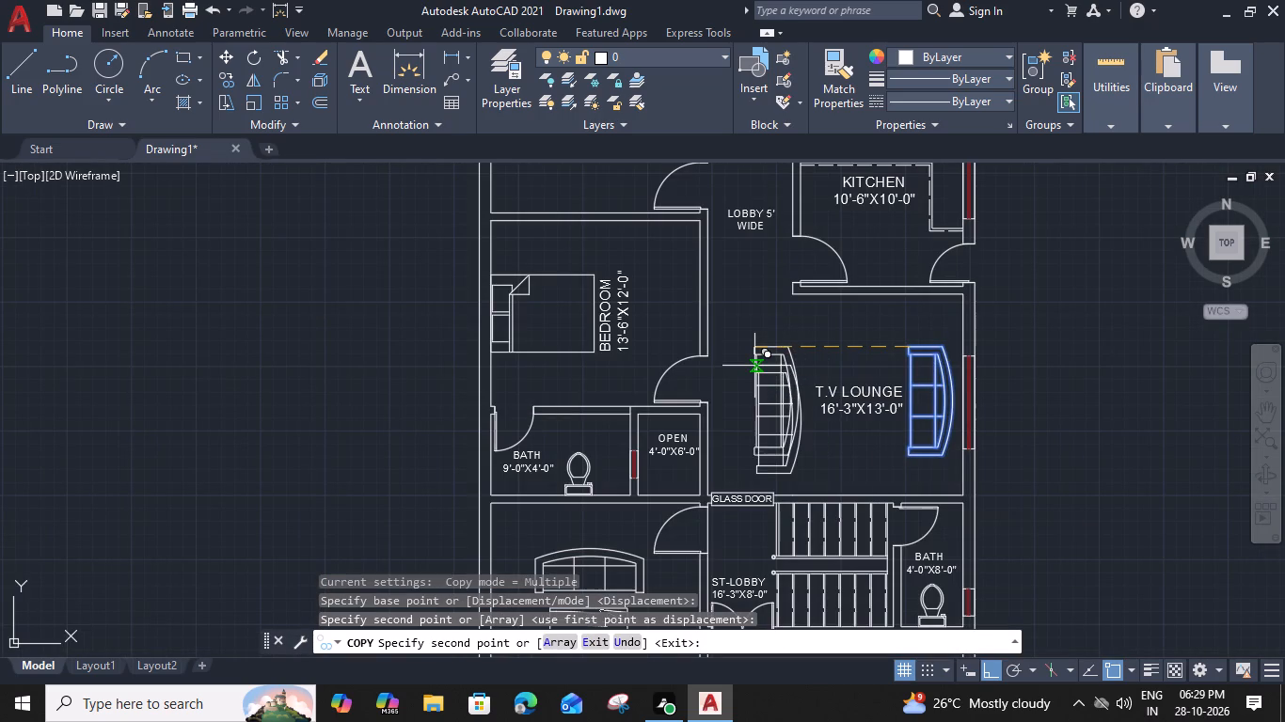
key("Escape")
Rotate the western sofa copy 90° about its northwest corner so its back faces the kitchen wall.
left_click(814, 353)
left_click(745, 375)
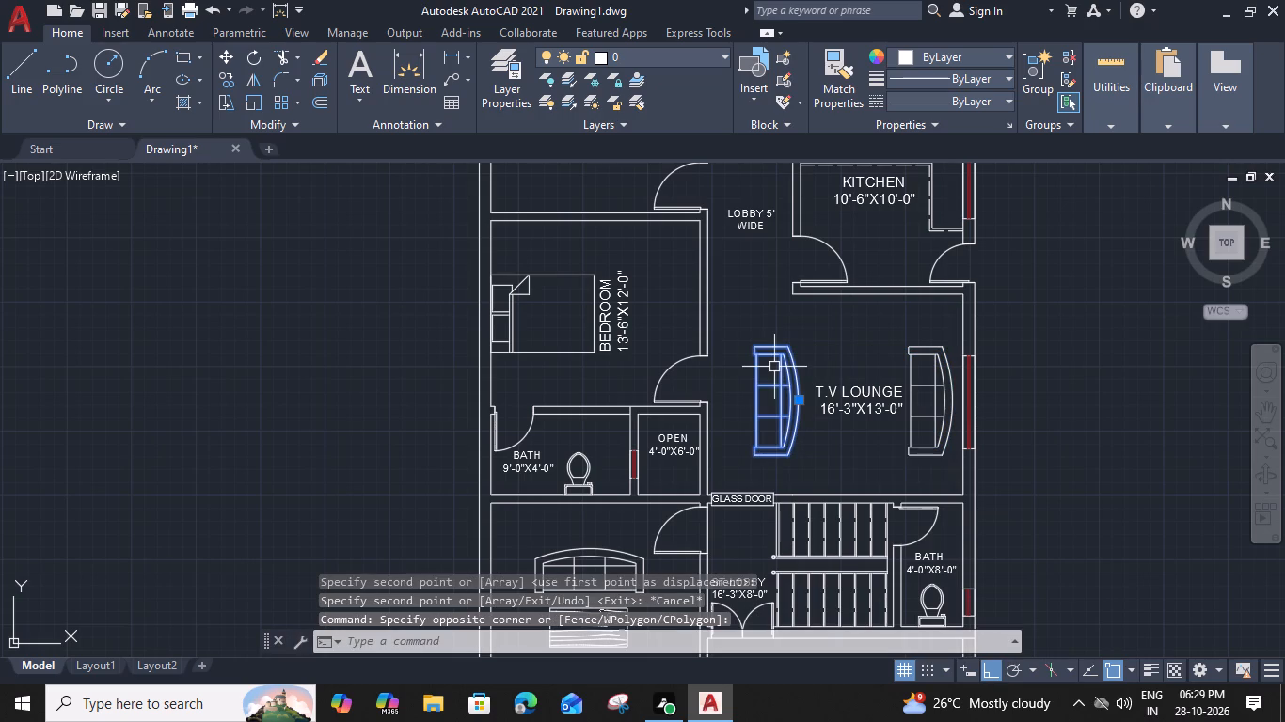
type("RO")
key("space")
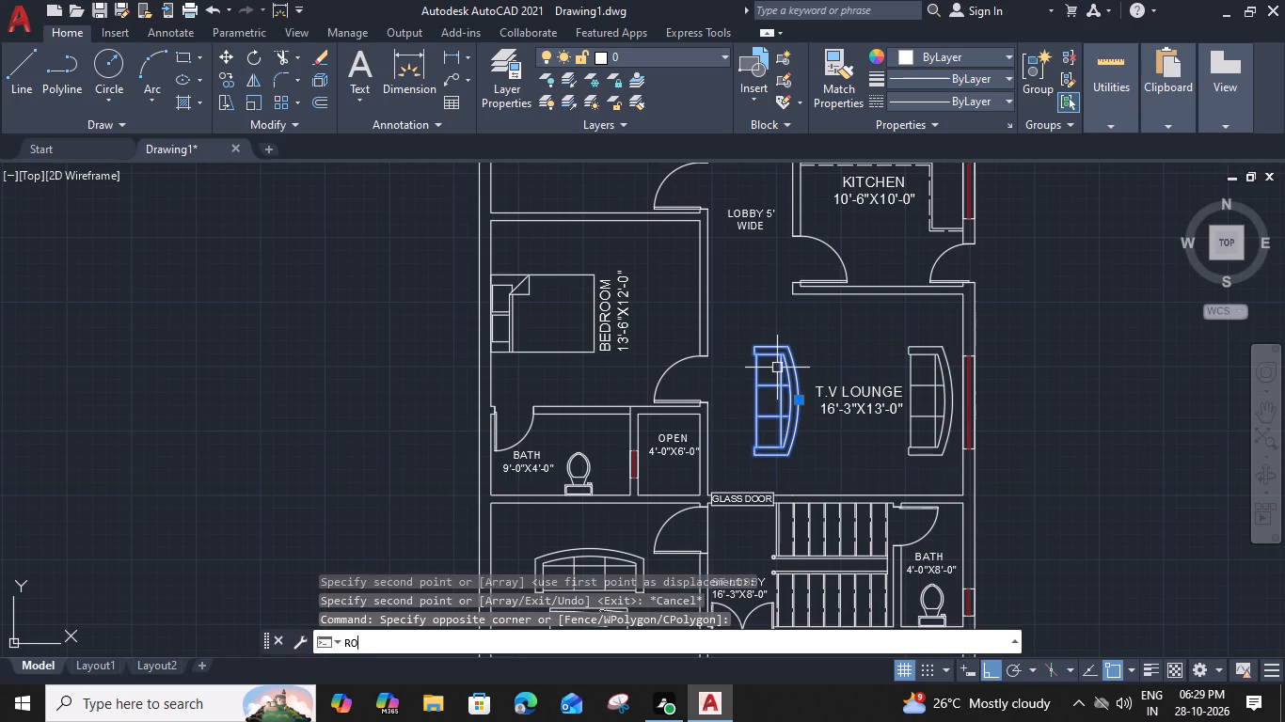
scroll(759, 351, "up", 2)
left_click(742, 334)
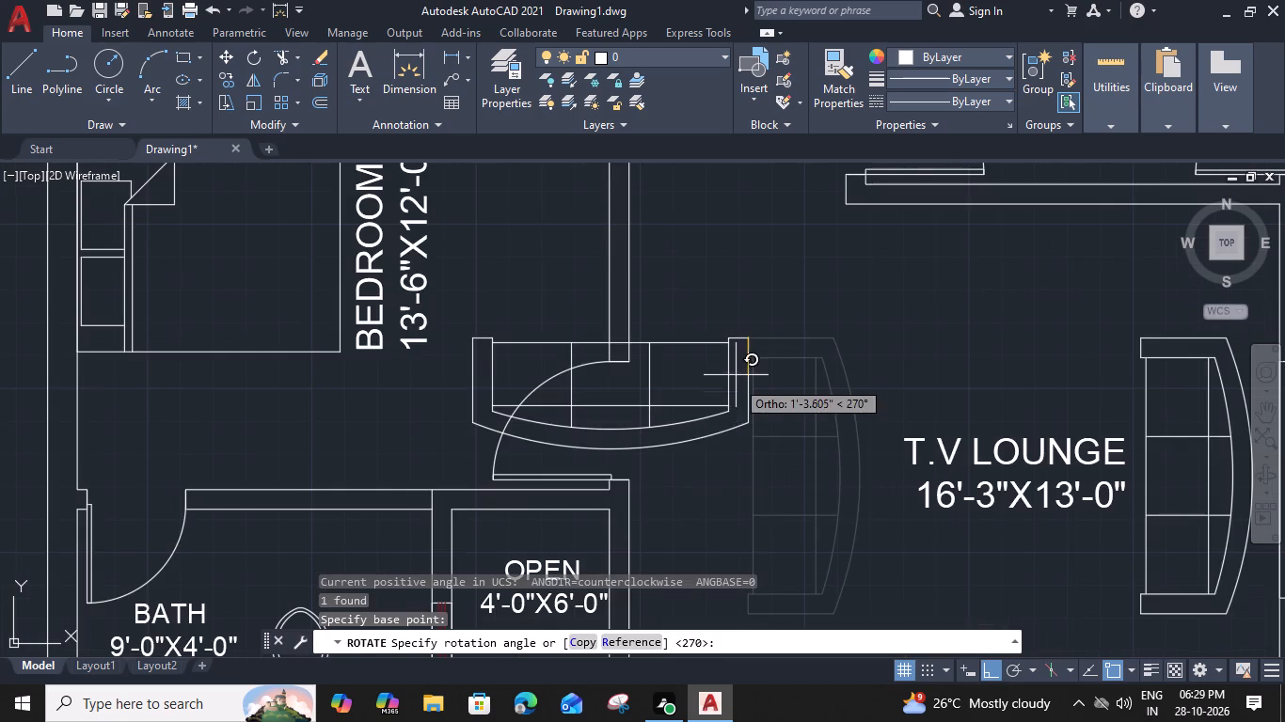
left_click(745, 250)
left_click_drag(1046, 263, 999, 300)
left_click(627, 407)
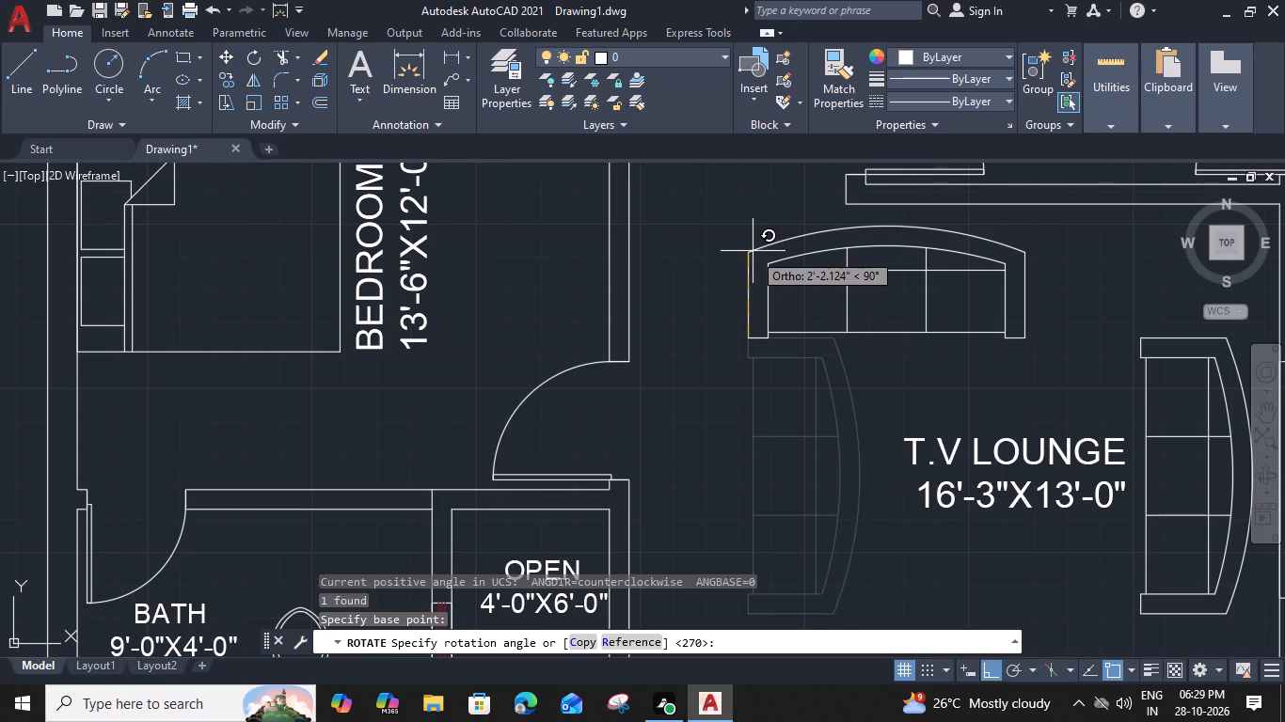
key("Escape")
Move the rotated sofa east so its southeast corner meets the east sofa's northwest corner, forming an L-shaped seating group.
left_click(1013, 314)
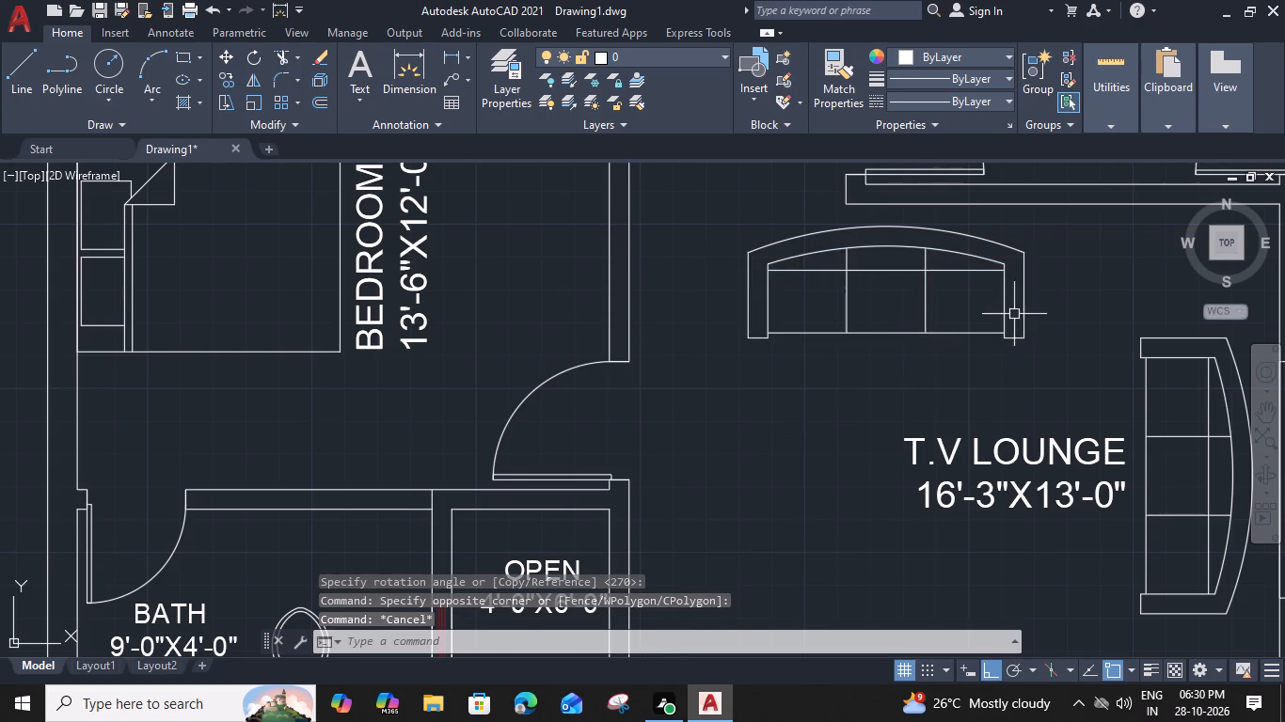
left_click(887, 357)
key("m")
key("space")
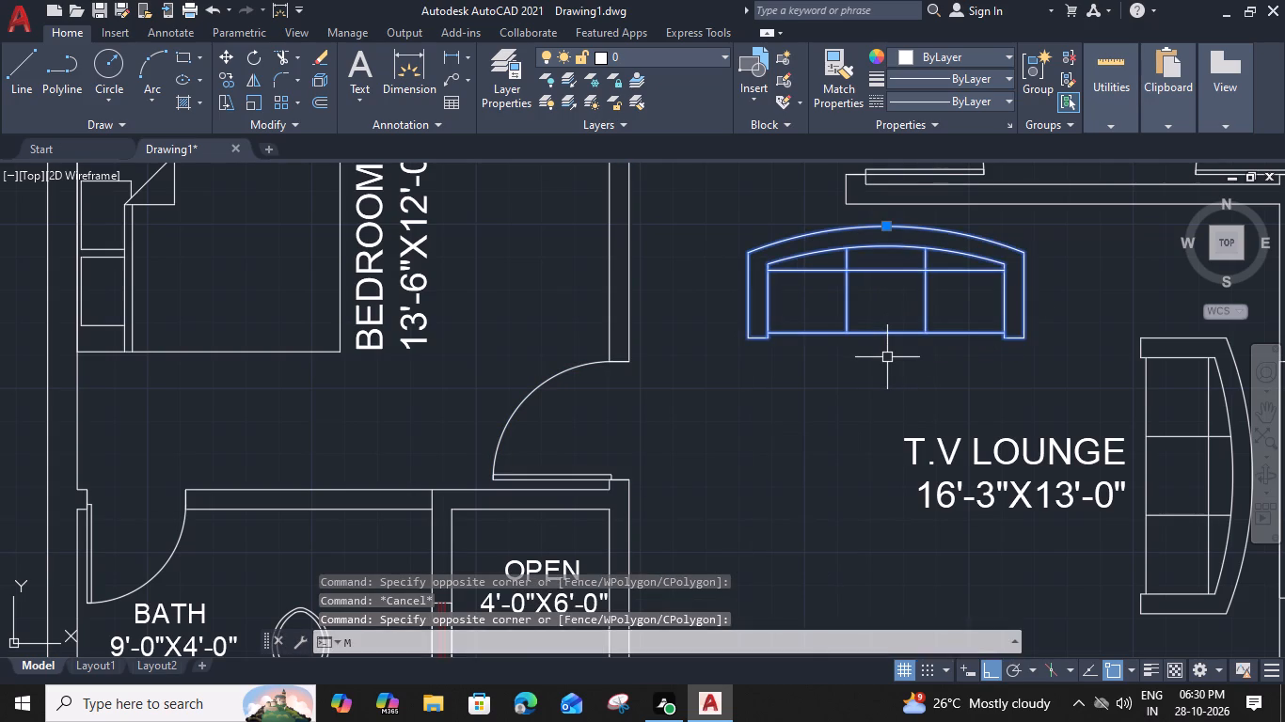
left_click(1024, 339)
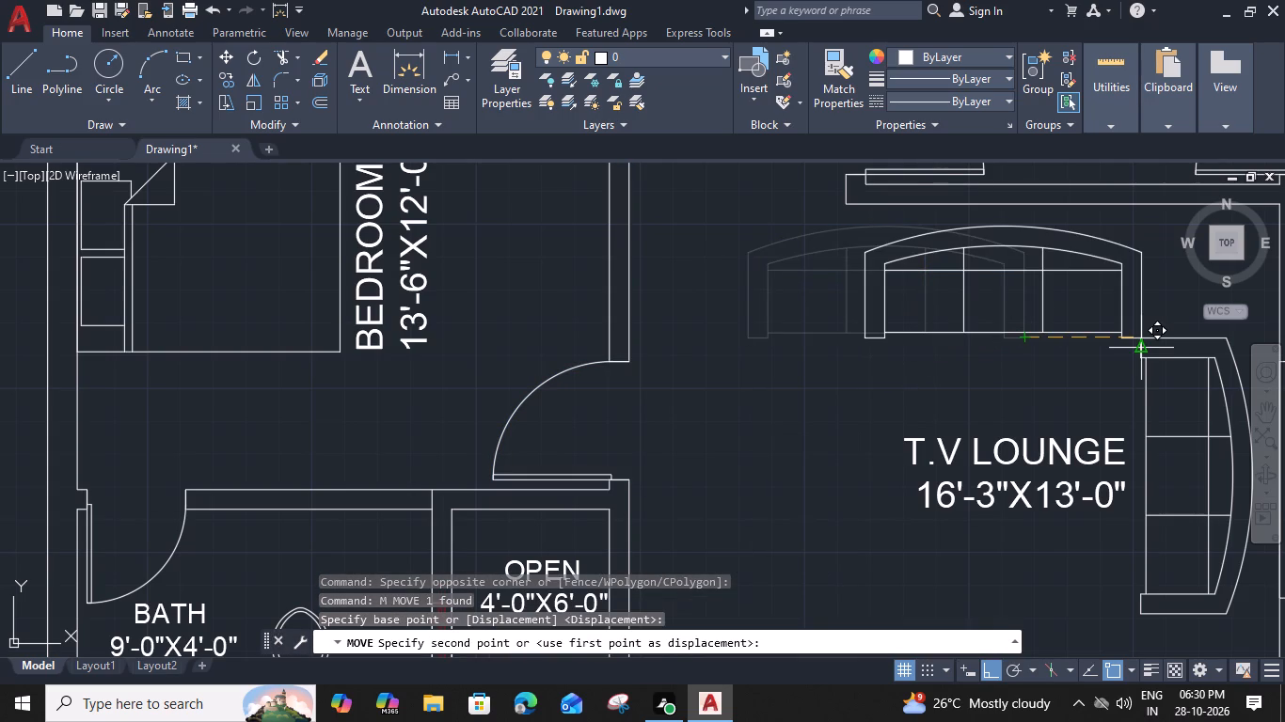
scroll(1143, 341, "up", 2)
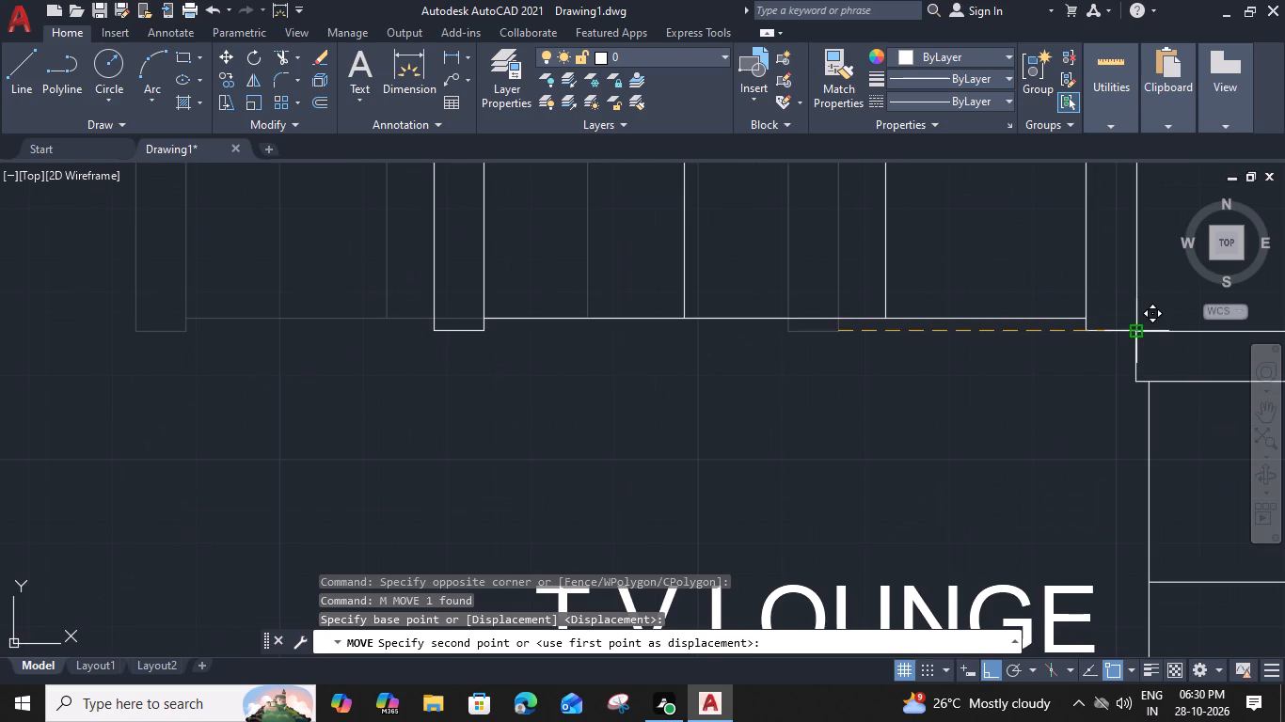
left_click(1131, 332)
Copy the drawing room's wooden table into the T.V lounge, using the matching front-edge midpoints of the two rooms' north sofas.
scroll(1096, 341, "down", 3)
scroll(1026, 406, "down", 2)
middle_click_drag(1026, 406, 911, 399)
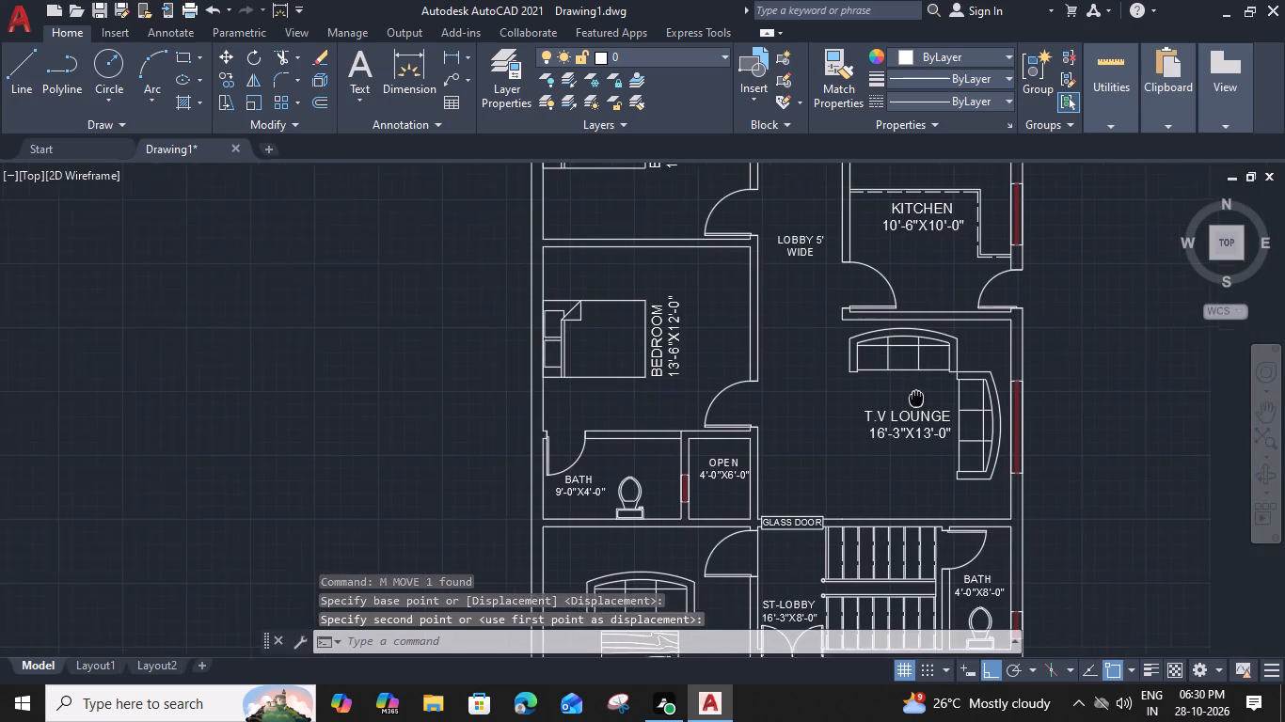
middle_click_drag(911, 399, 906, 400)
scroll(893, 447, "down", 1)
middle_click_drag(893, 450, 887, 368)
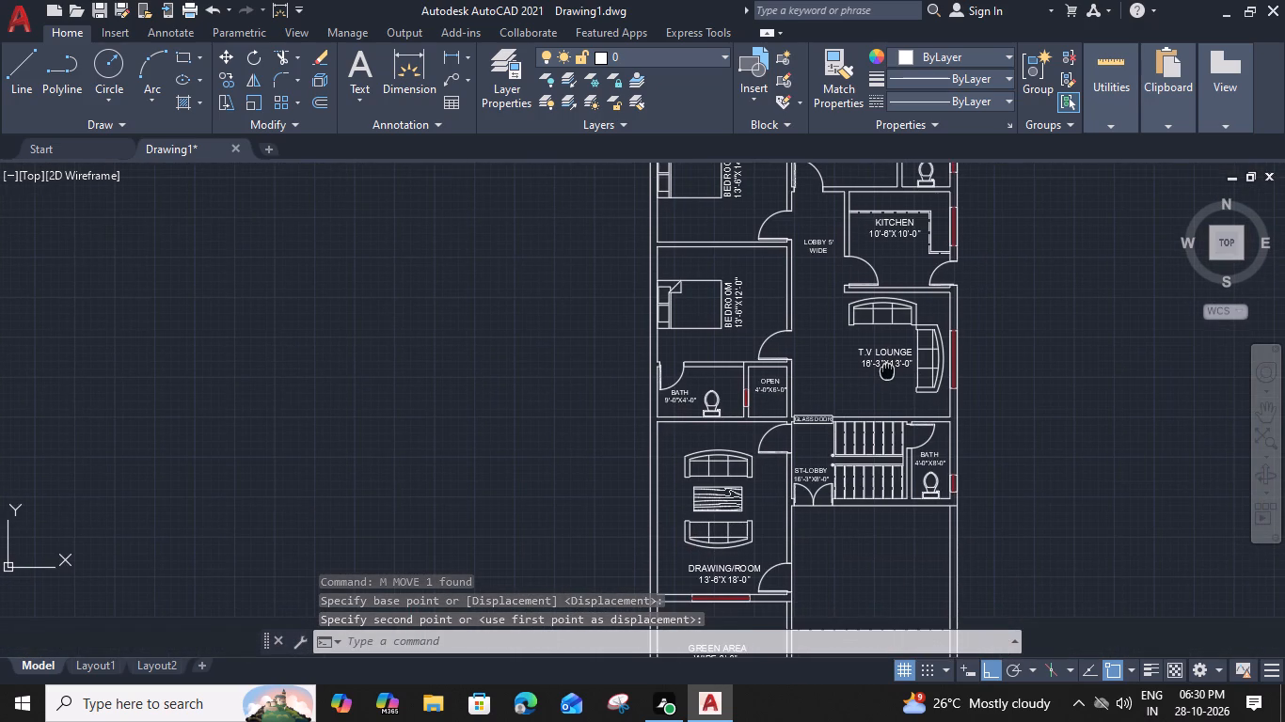
left_click(732, 493)
type("CO")
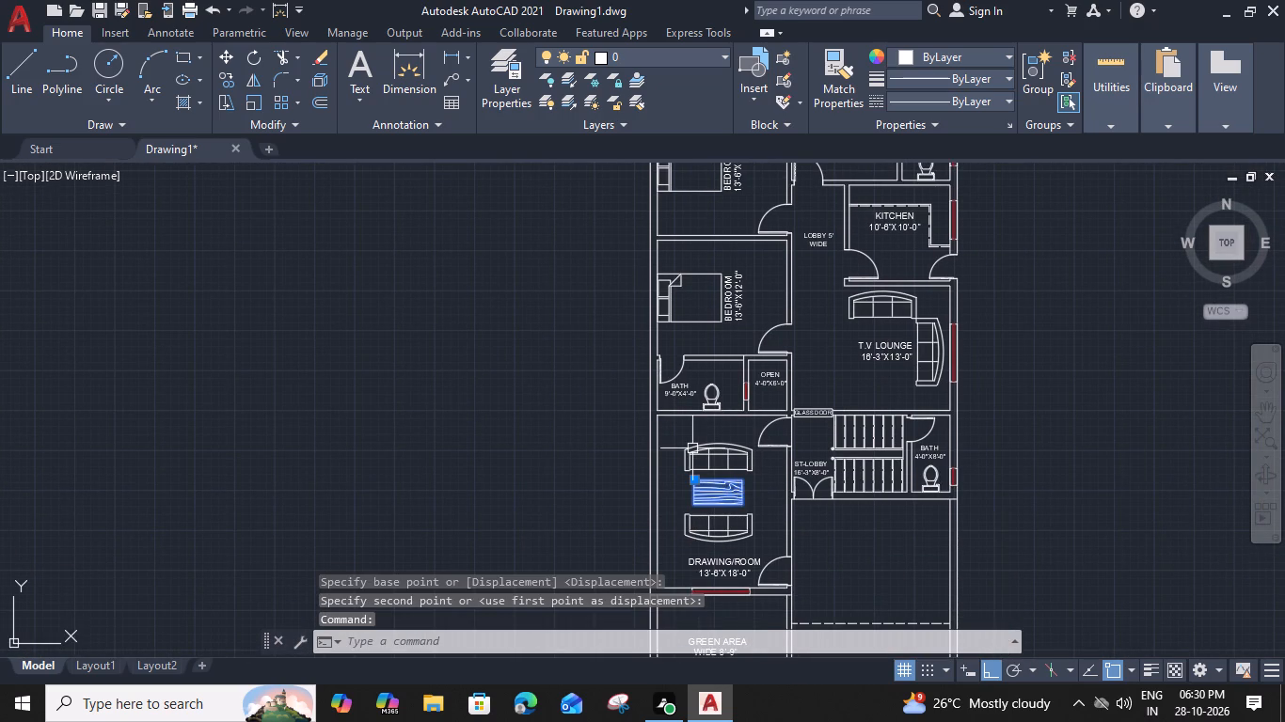
key("space")
scroll(700, 459, "up", 2)
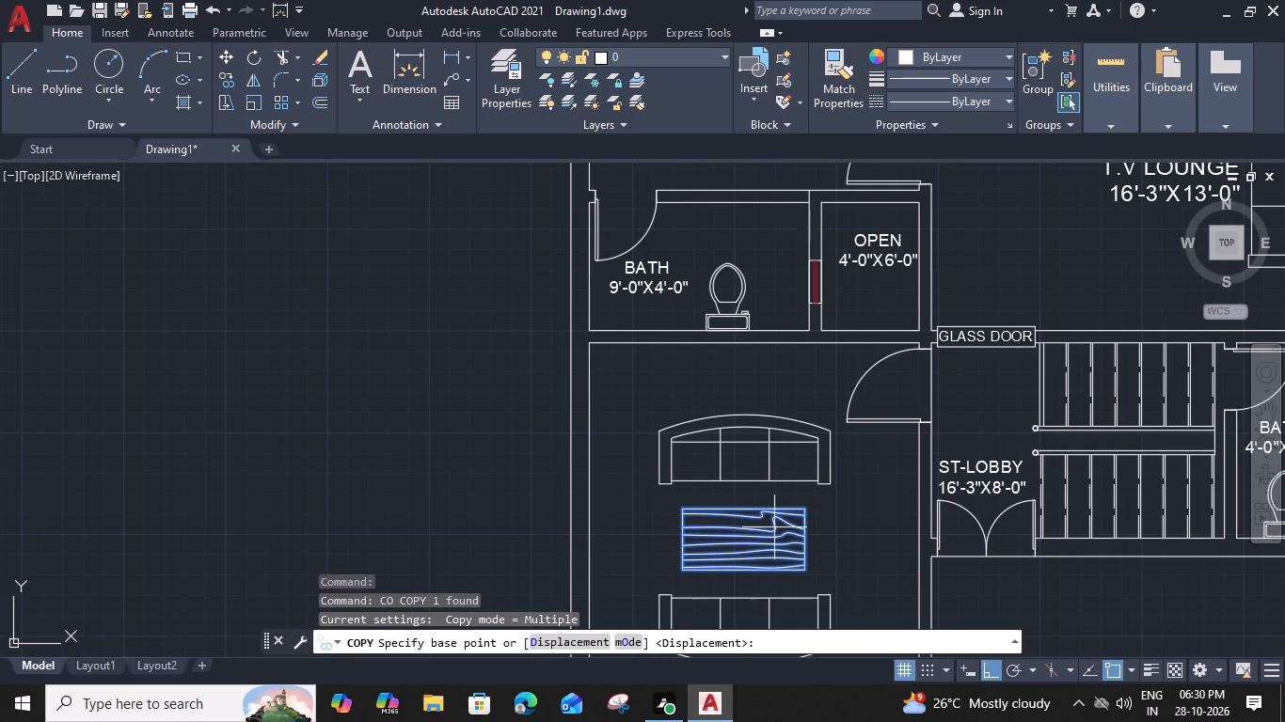
left_click(743, 484)
scroll(744, 484, "down", 2)
scroll(908, 345, "up", 1)
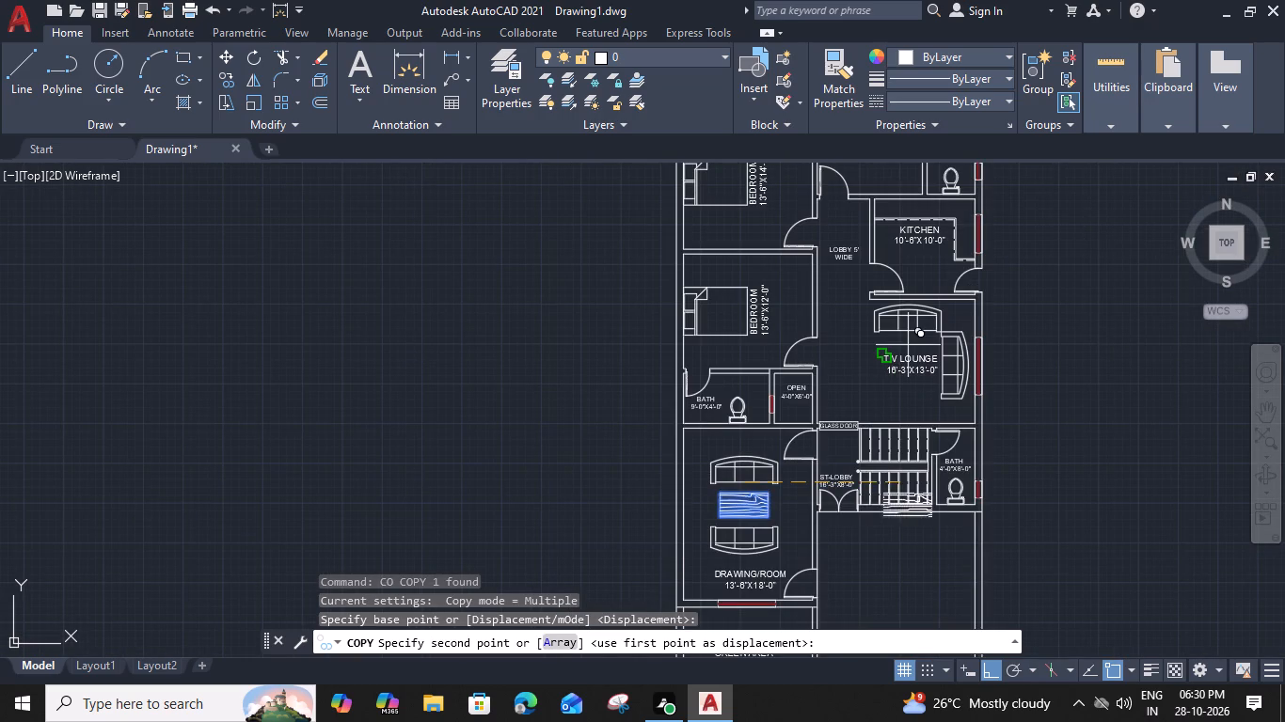
left_click(906, 322)
key("Escape")
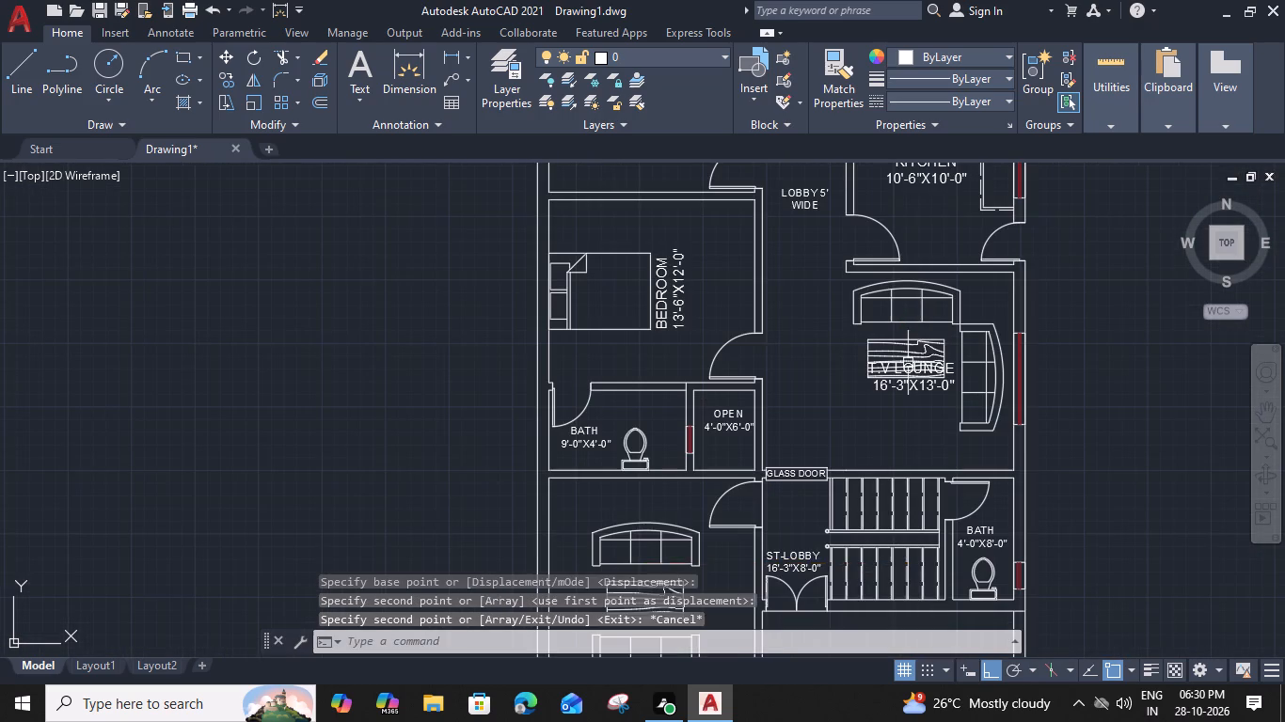
Move the T.V LOUNGE 16'-3"X13'-0" label straight south so it clears the copied table.
scroll(915, 410, "up", 1)
left_click(906, 375)
type("M")
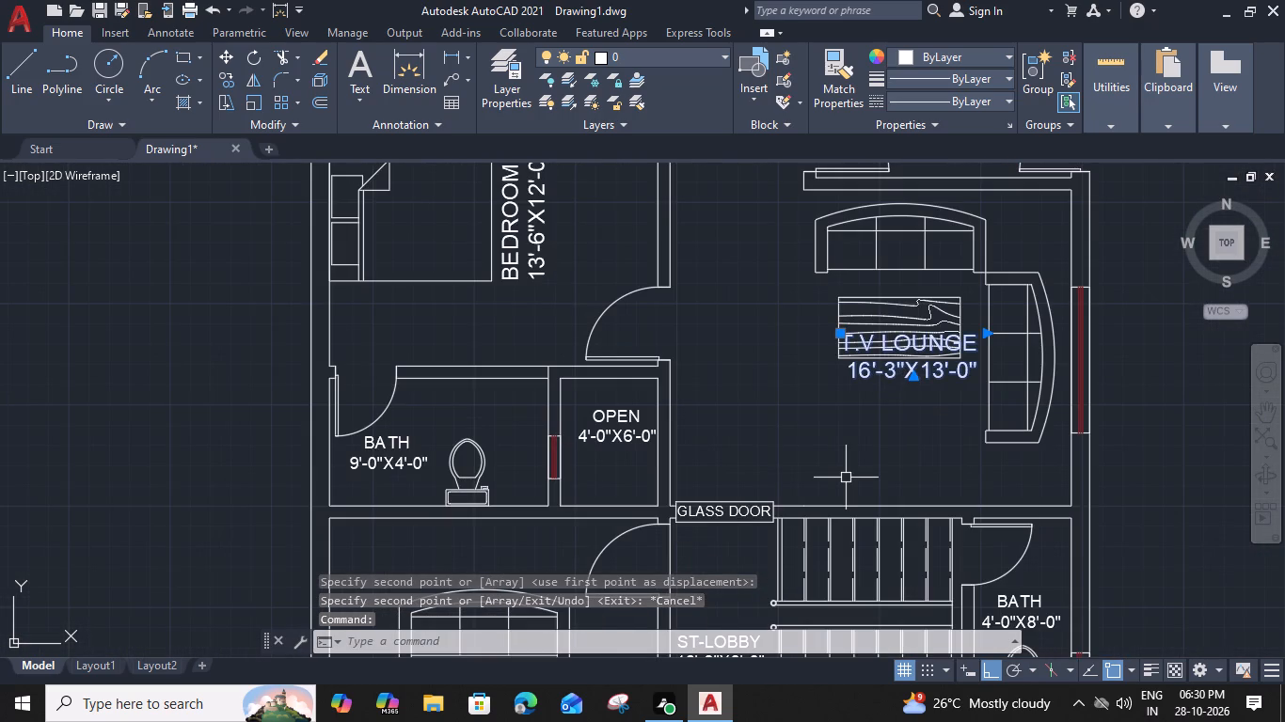
key("space")
left_click(839, 385)
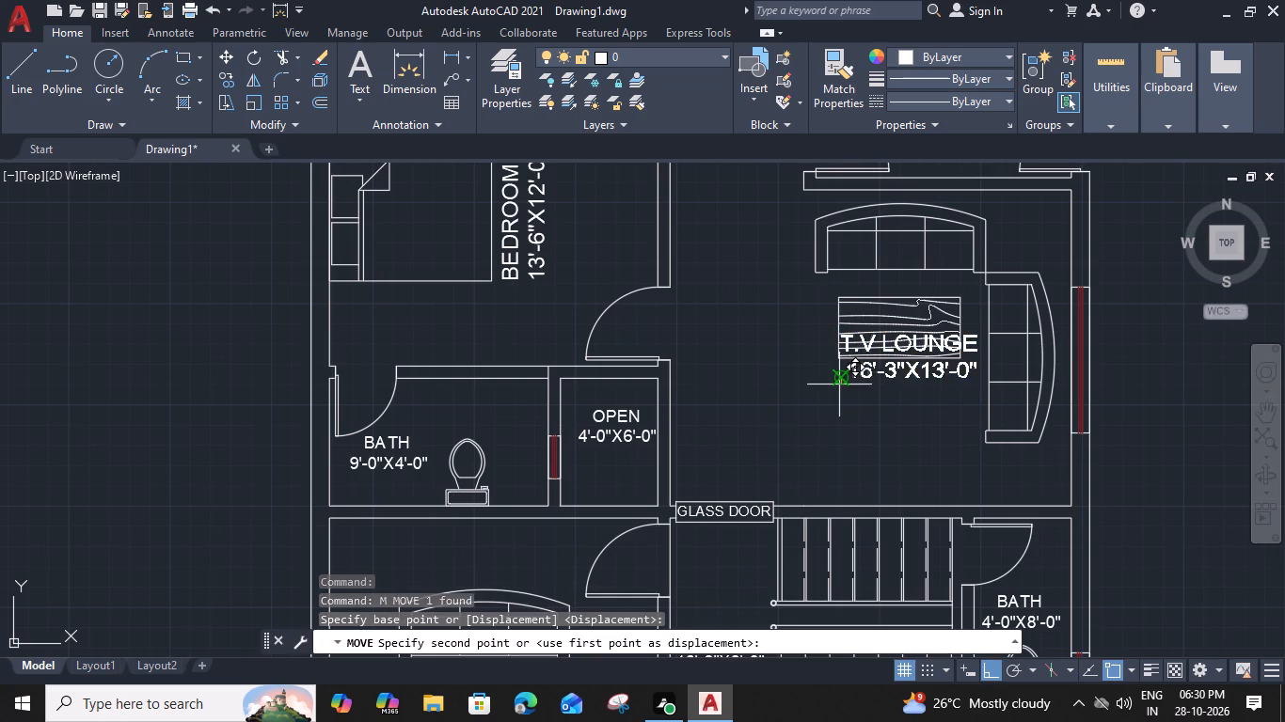
left_click(837, 451)
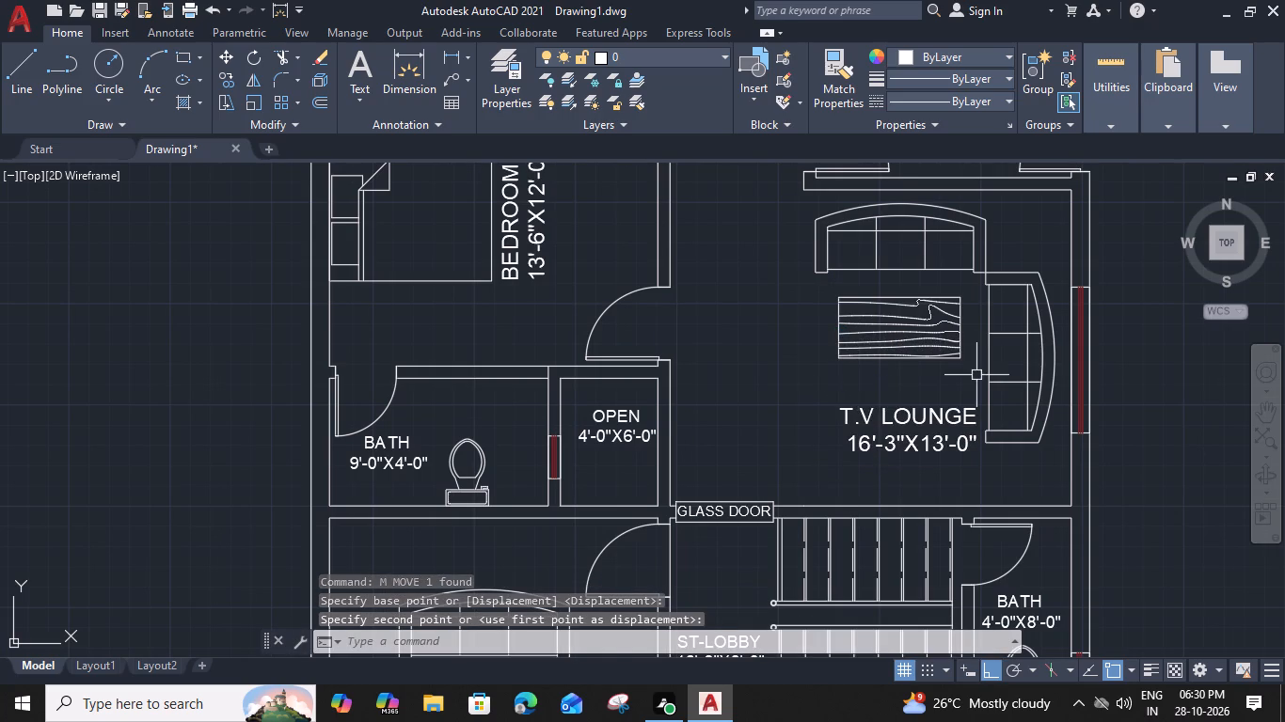
Offset the north, east and west wall lines of the DRESS 4'-0"X7'-0" room 1" inward.
scroll(976, 375, "down", 1)
middle_click_drag(800, 429, 795, 436)
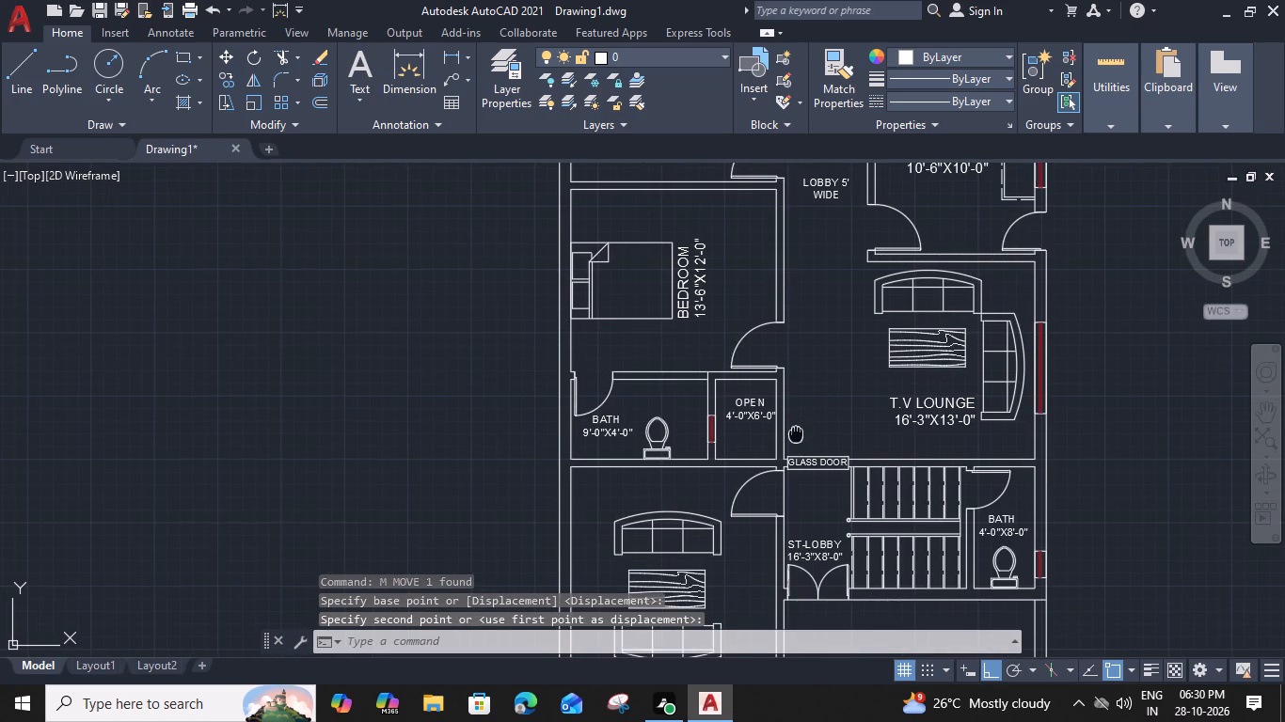
middle_click_drag(795, 436, 757, 272)
scroll(814, 450, "down", 2)
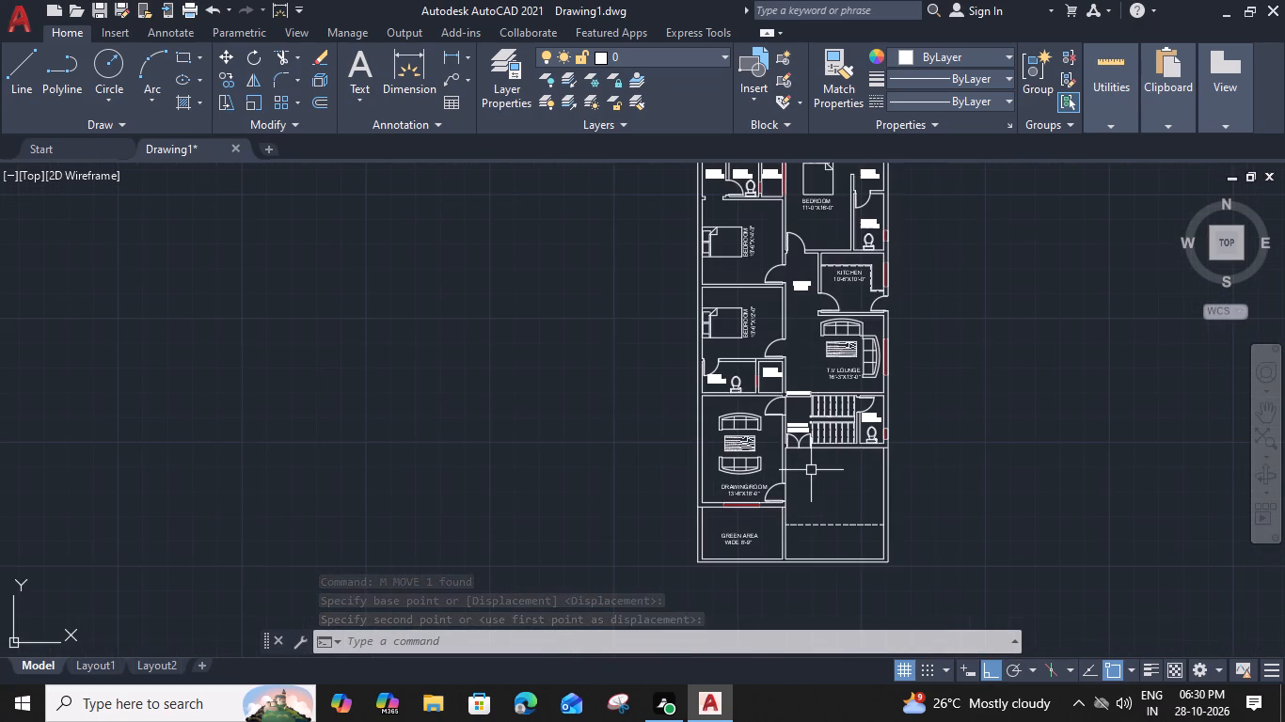
middle_click_drag(761, 350, 736, 398)
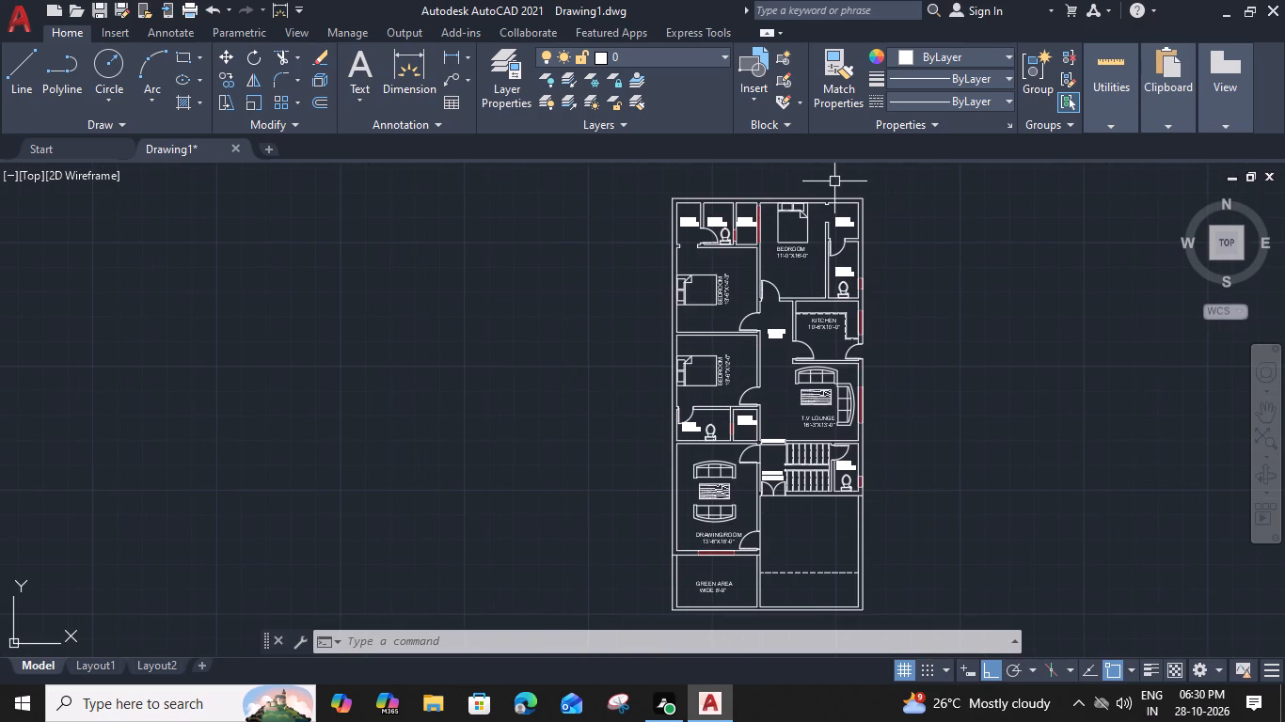
scroll(722, 214, "up", 3)
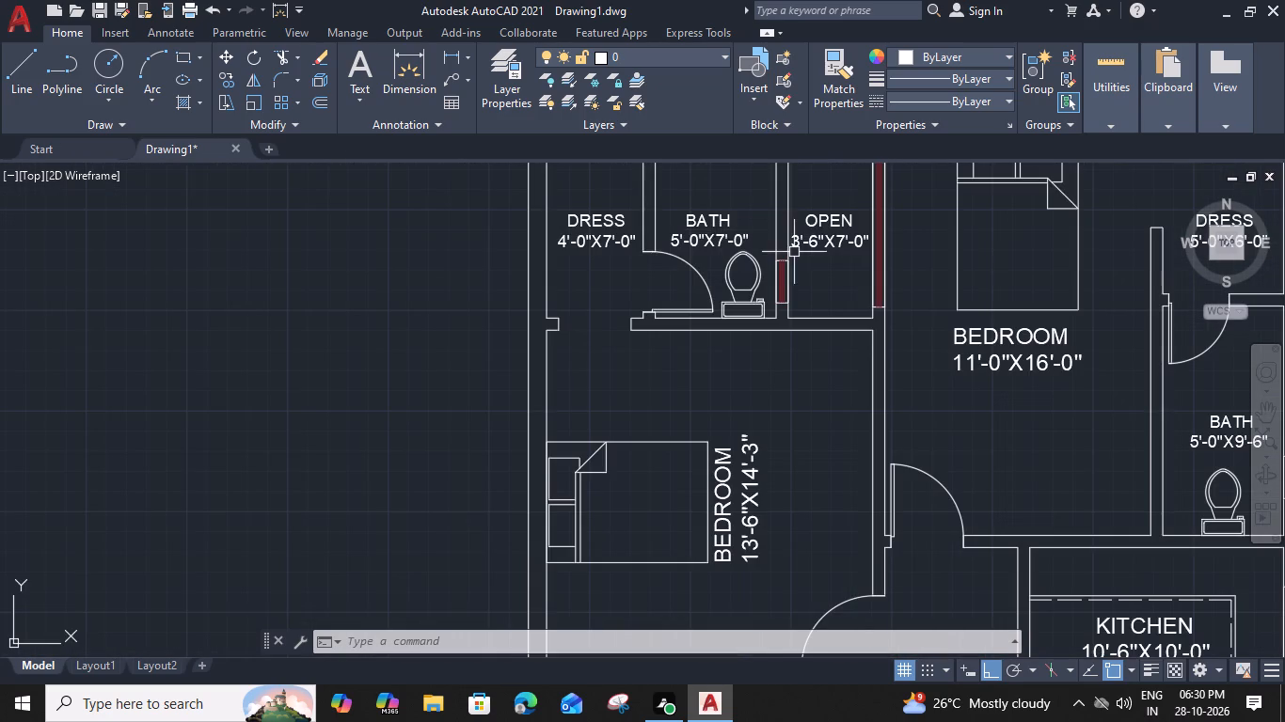
middle_click_drag(795, 274, 827, 397)
left_click(642, 270)
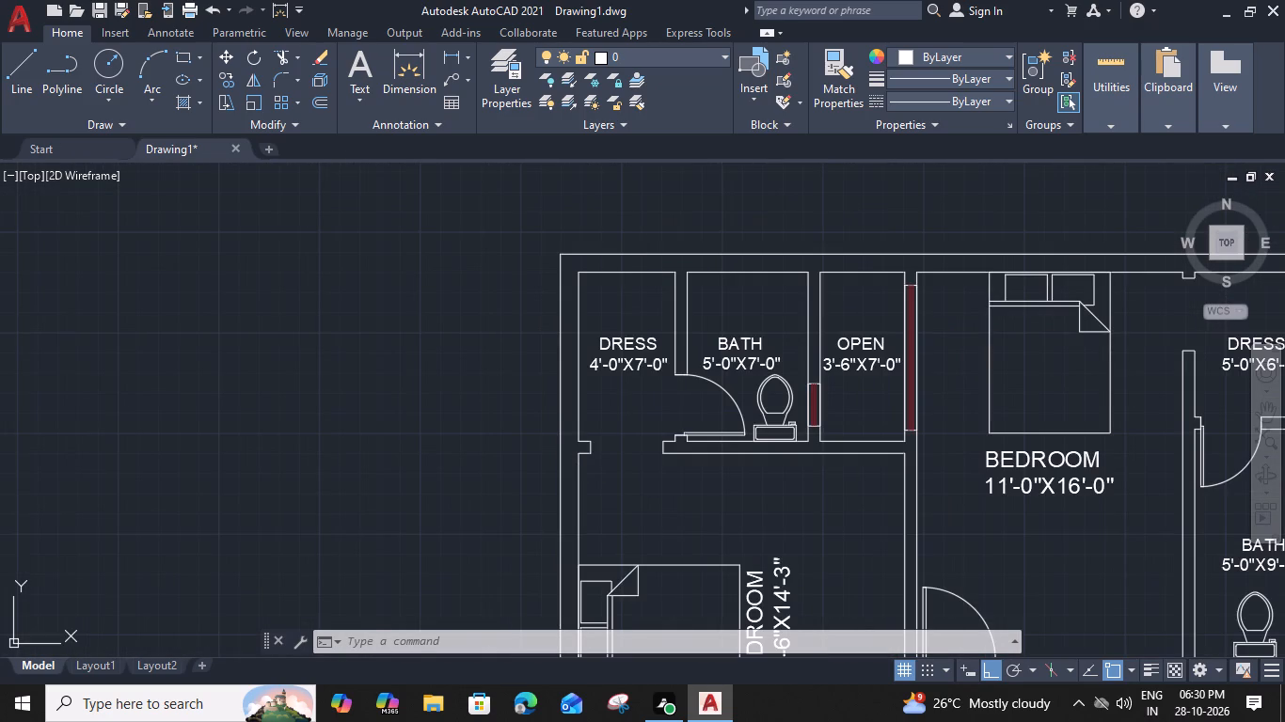
type("O")
key("space")
key("1")
key("shift+quotedbl")
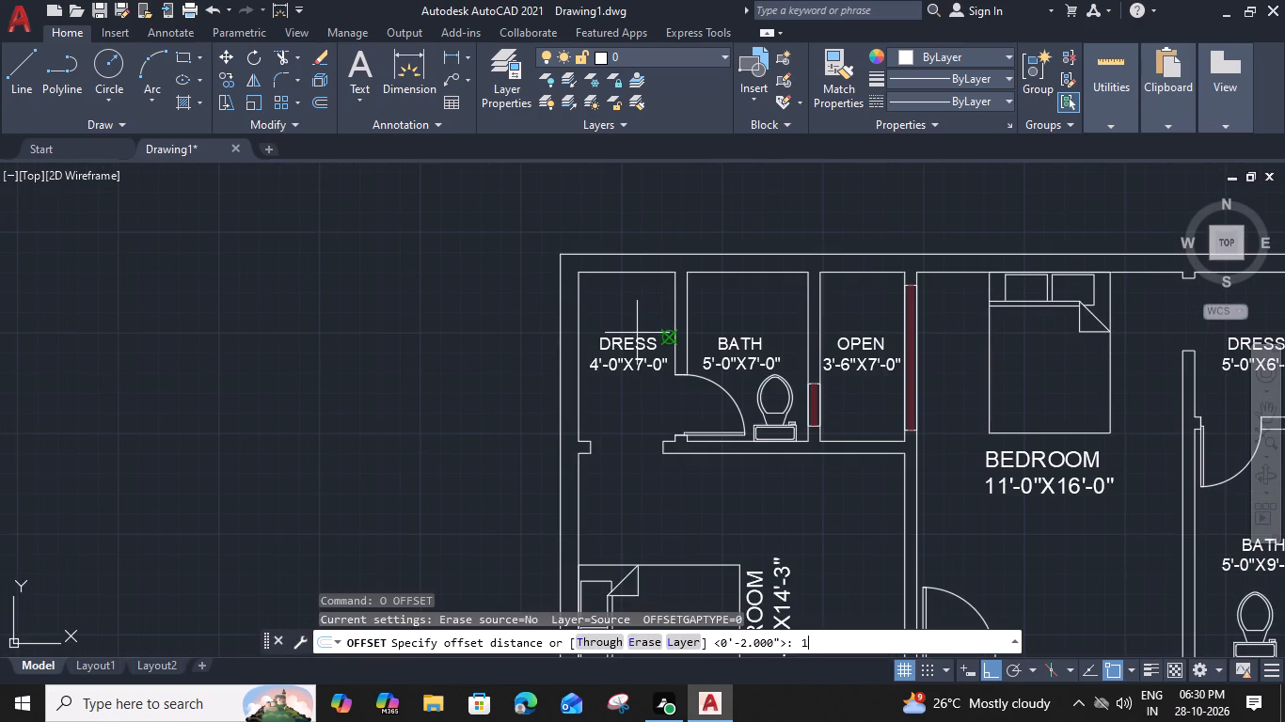
key("Return")
left_click_drag(640, 372, 641, 354)
scroll(673, 280, "up", 1)
left_click(677, 292)
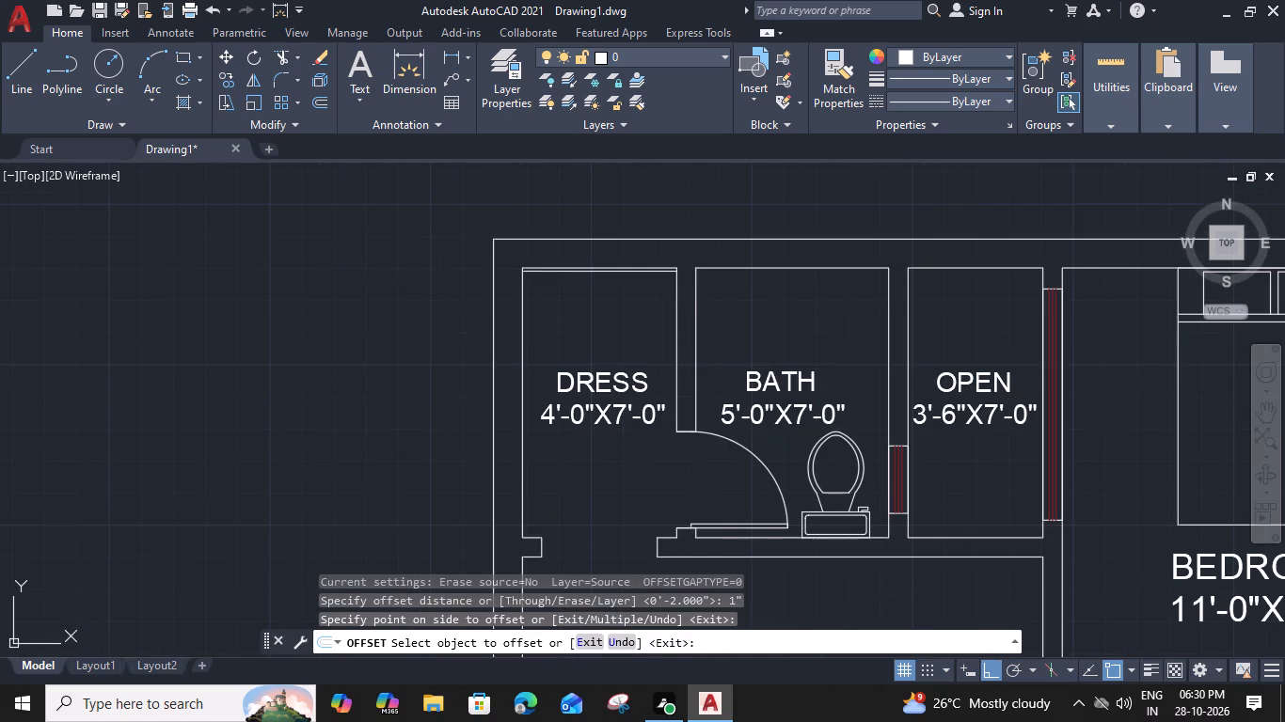
left_click(627, 298)
left_click(521, 306)
left_click(552, 306)
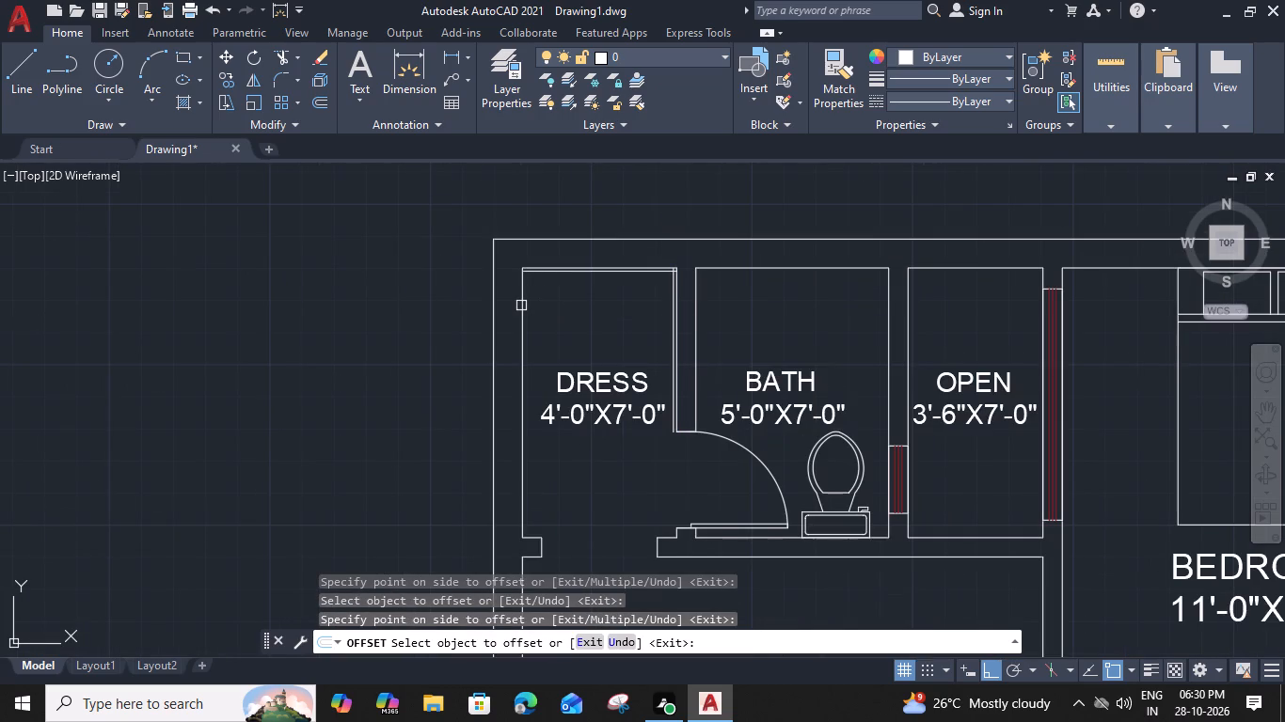
key("Escape")
Offset the inner north line of the DRESS 4'-0"X7'-0" room 2' south to set the wardrobe depth.
left_click(576, 275)
type("O 2'")
key("space")
left_click(579, 358)
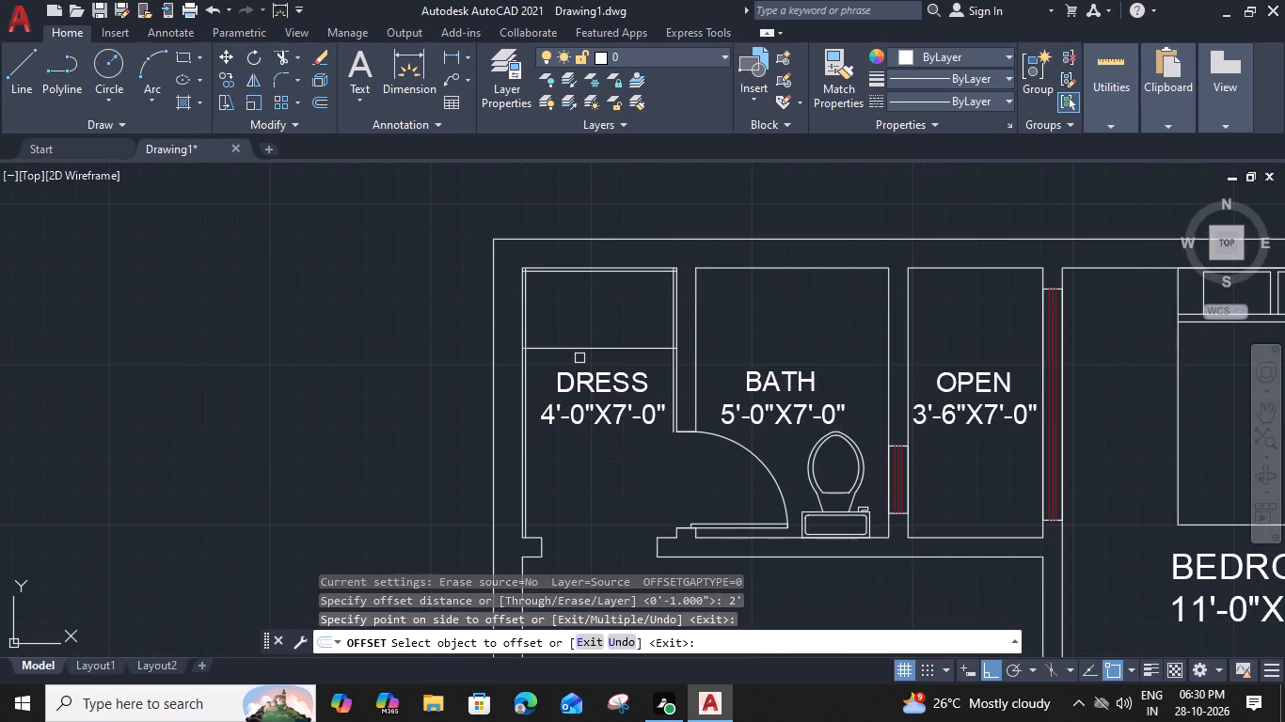
key("Escape")
Offset the wardrobe's front line 2" south to give the front its thickness.
left_click(584, 350)
key("o")
key("space")
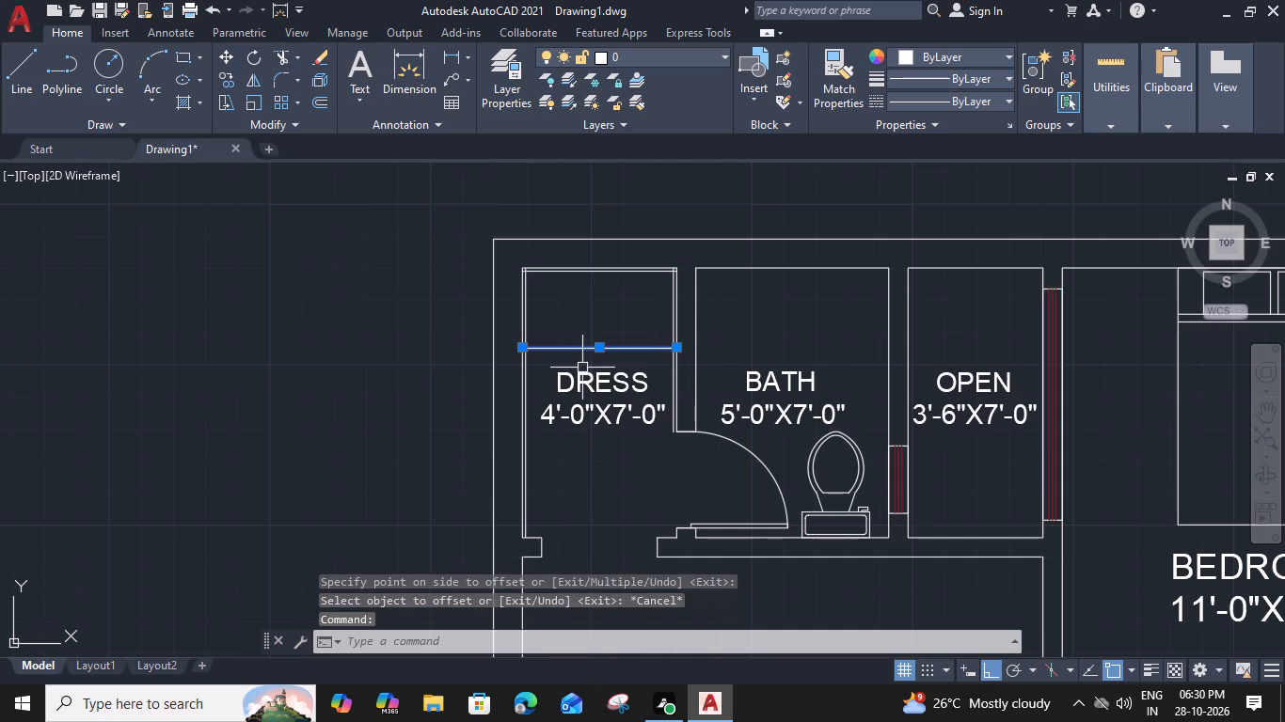
key("2")
key("shift+quotedbl")
key("Return")
left_click(578, 400)
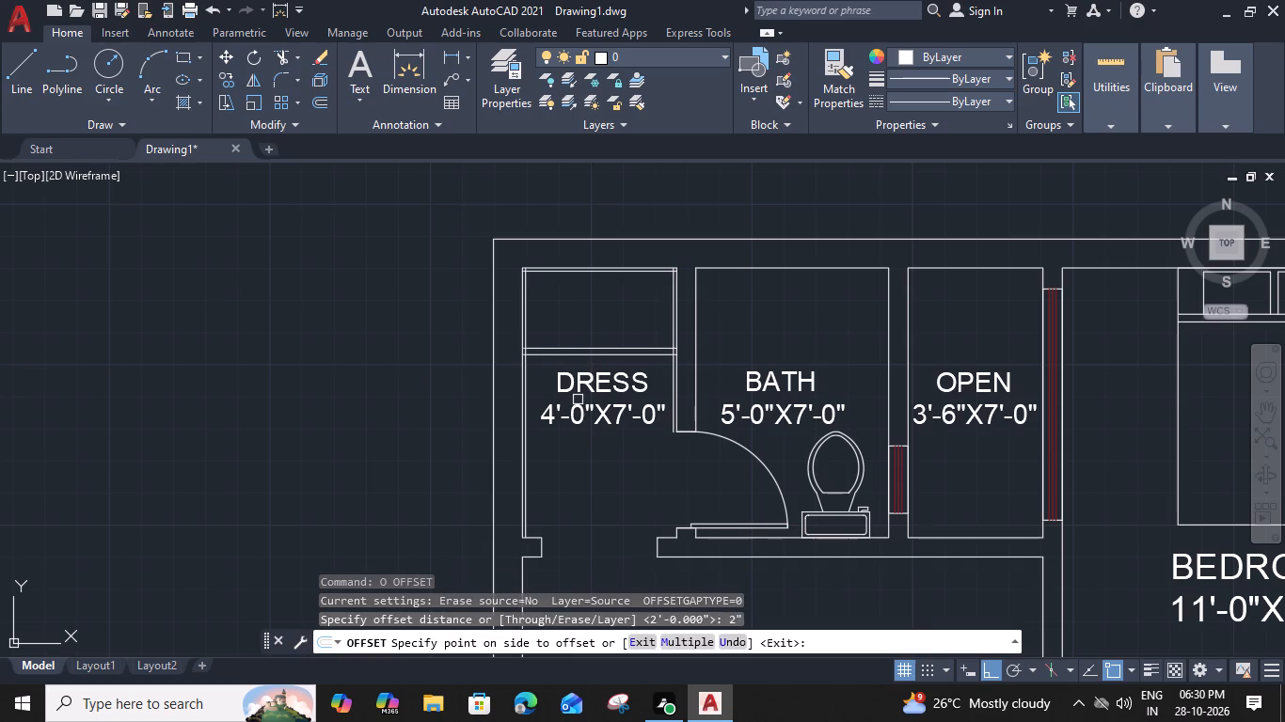
key("Escape")
Trim the inner side lines south of the wardrobe front and the front lines' stubs reaching the east and west walls.
key("t")
key("r")
key("space")
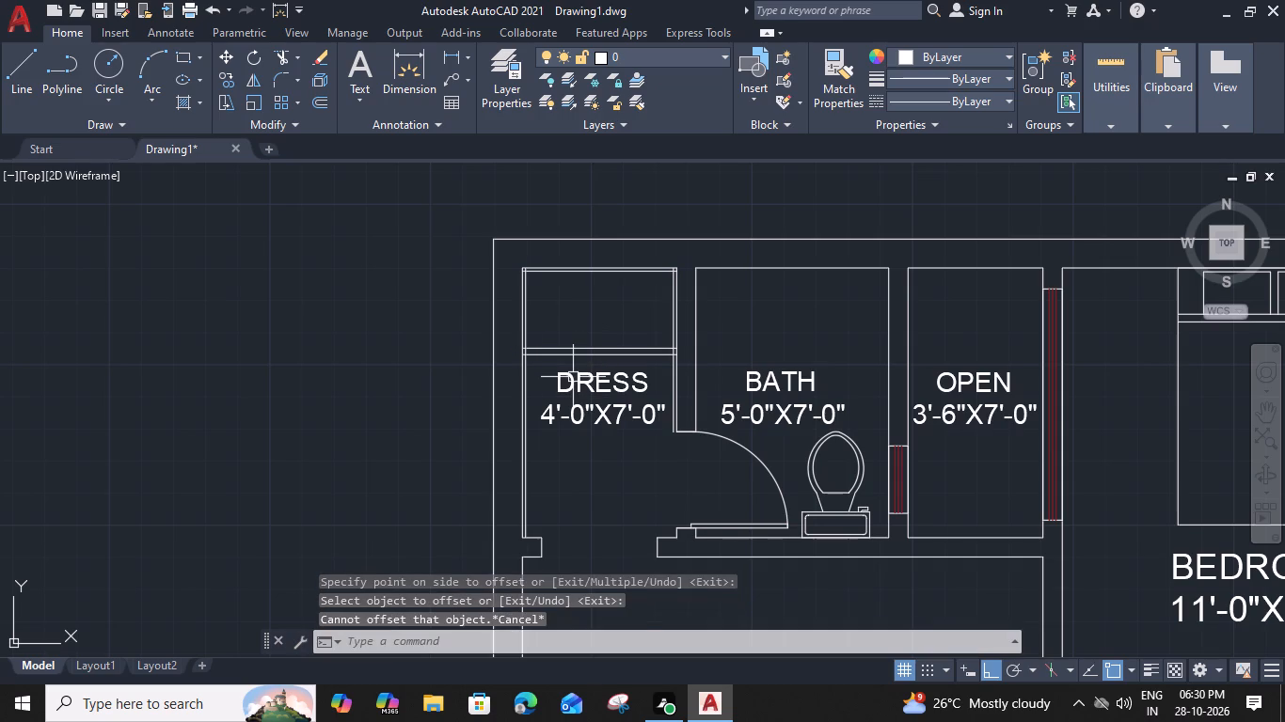
scroll(531, 337, "up", 3)
left_click(503, 474)
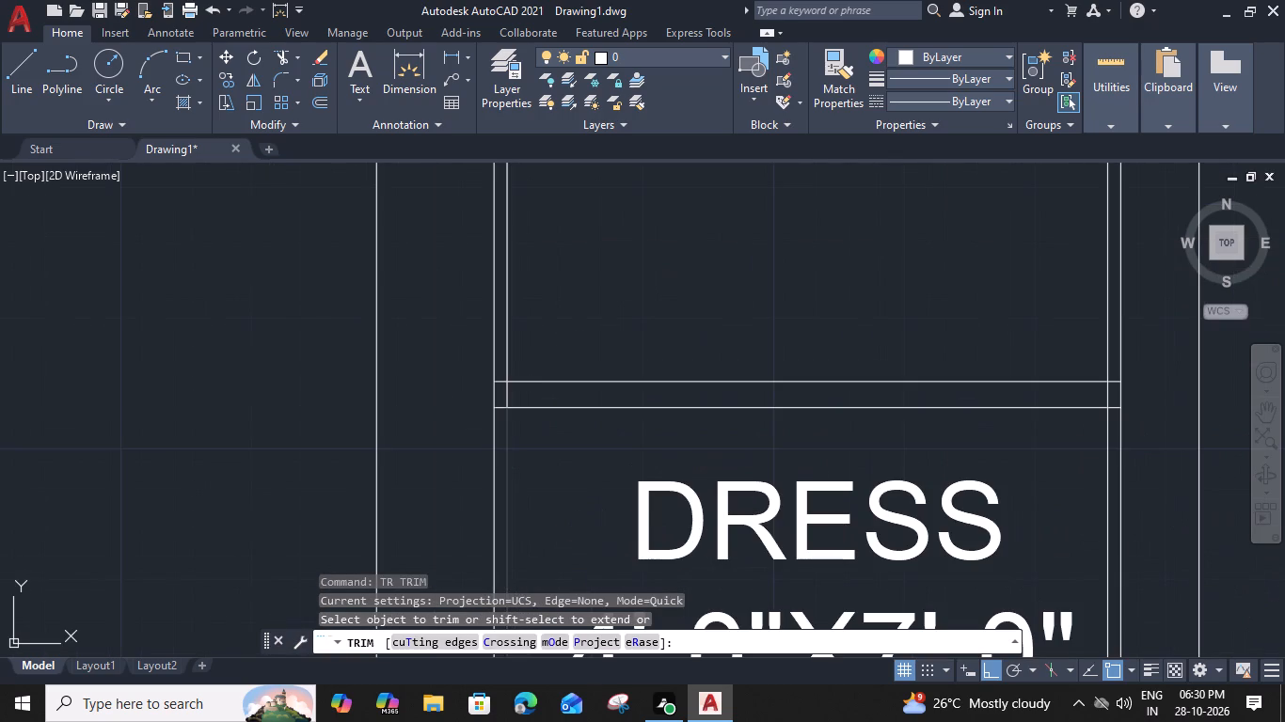
scroll(500, 382, "up", 2)
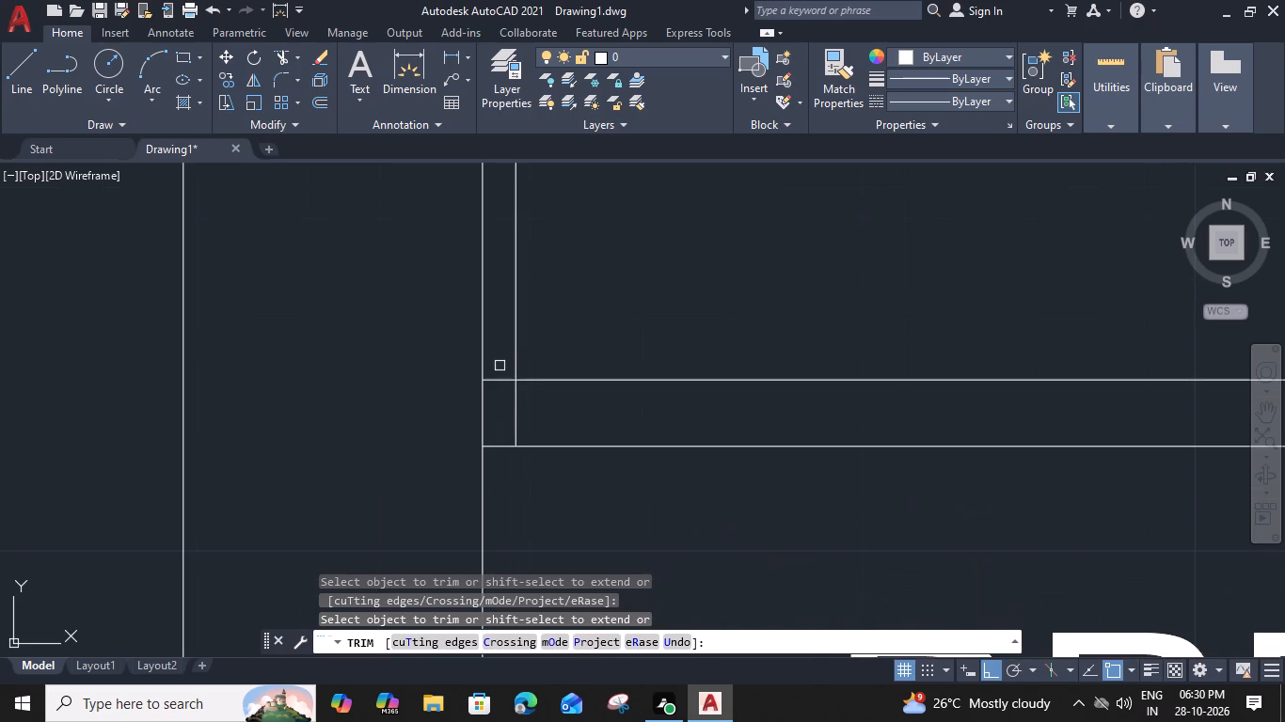
left_click(500, 366)
left_click(493, 459)
scroll(494, 453, "down", 2)
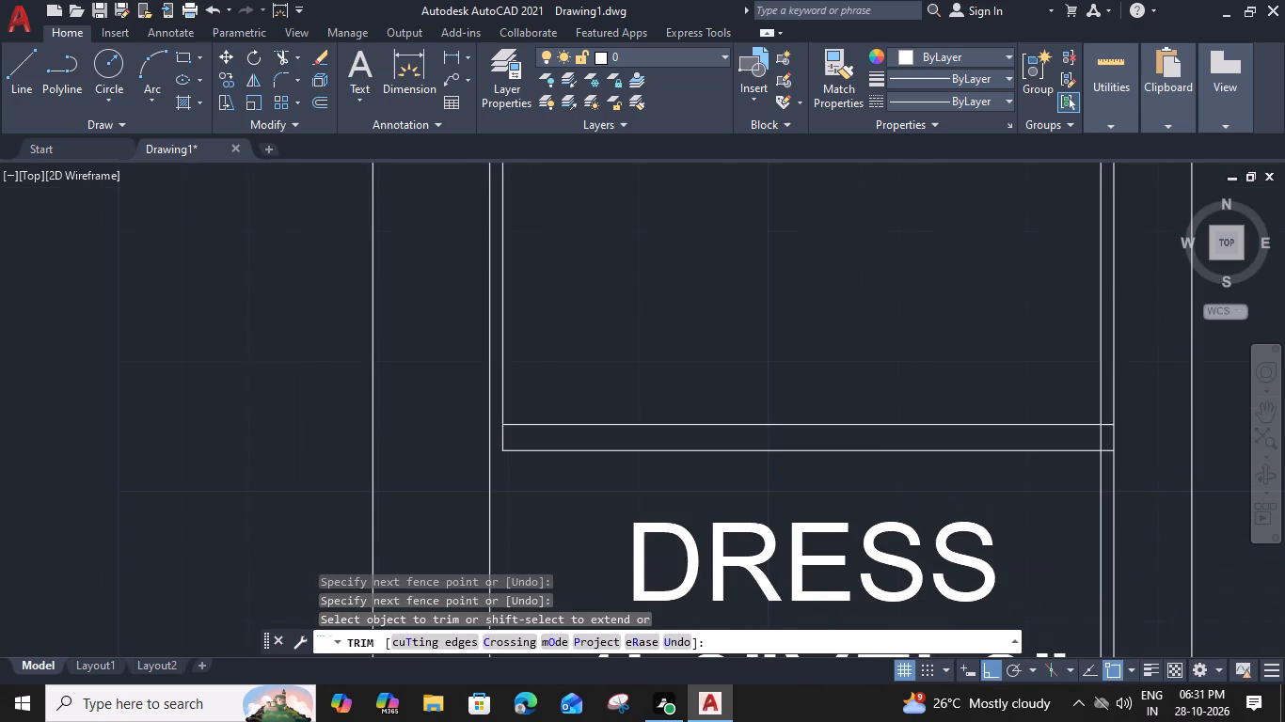
left_click(1102, 486)
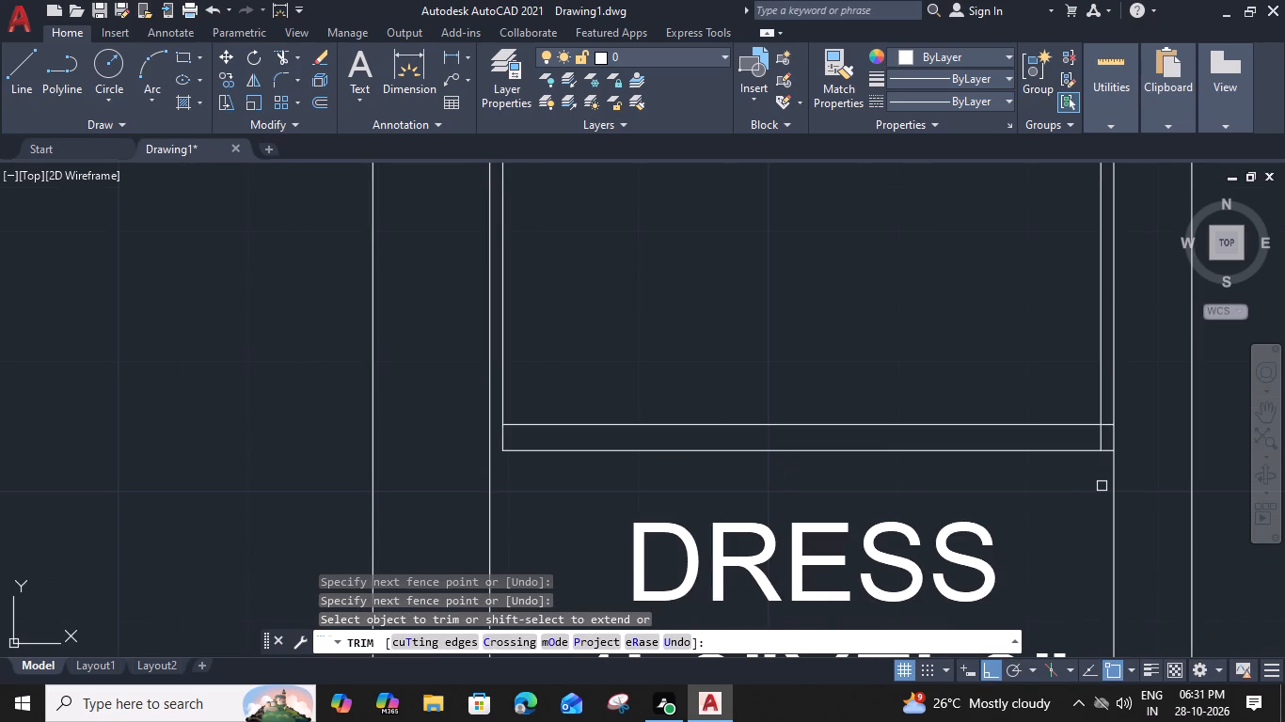
scroll(1107, 446, "up", 1)
left_click(1110, 397)
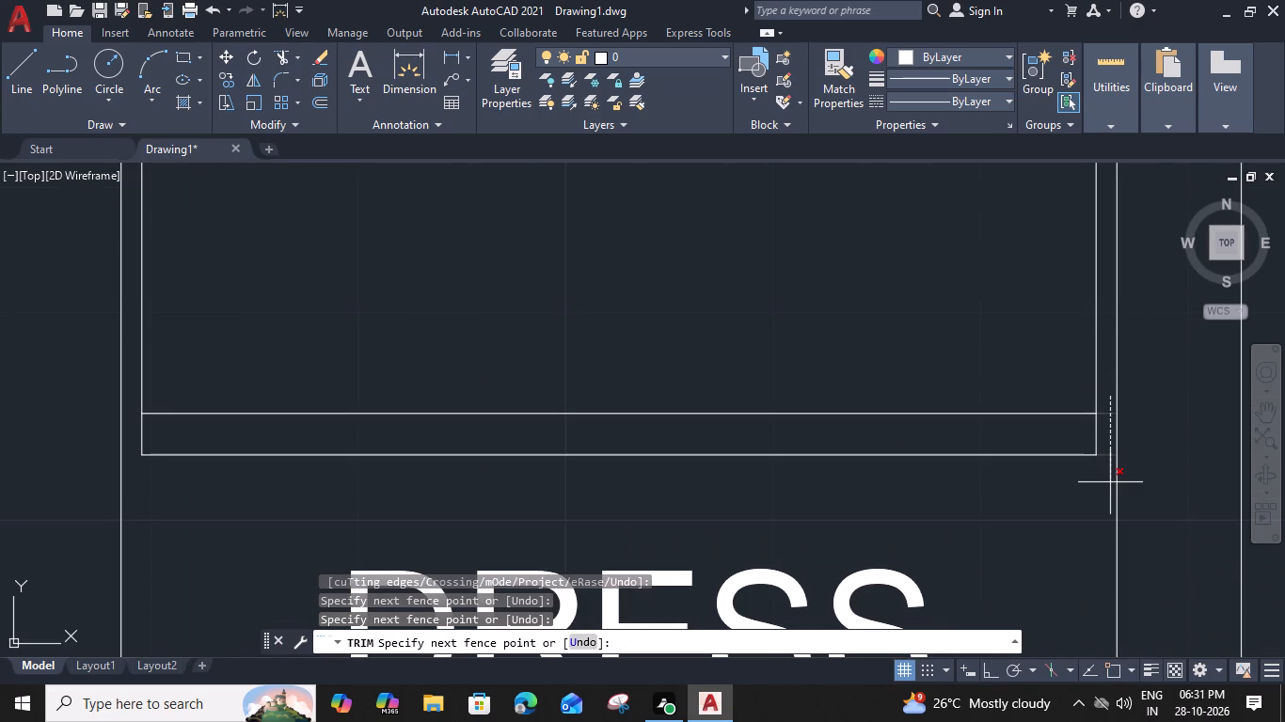
left_click(1110, 484)
Trim the overlapping line ends at the wardrobe's northwest and northeast corners so the inner lines form clean corners.
scroll(1100, 464, "down", 2)
middle_click_drag(849, 317, 851, 317)
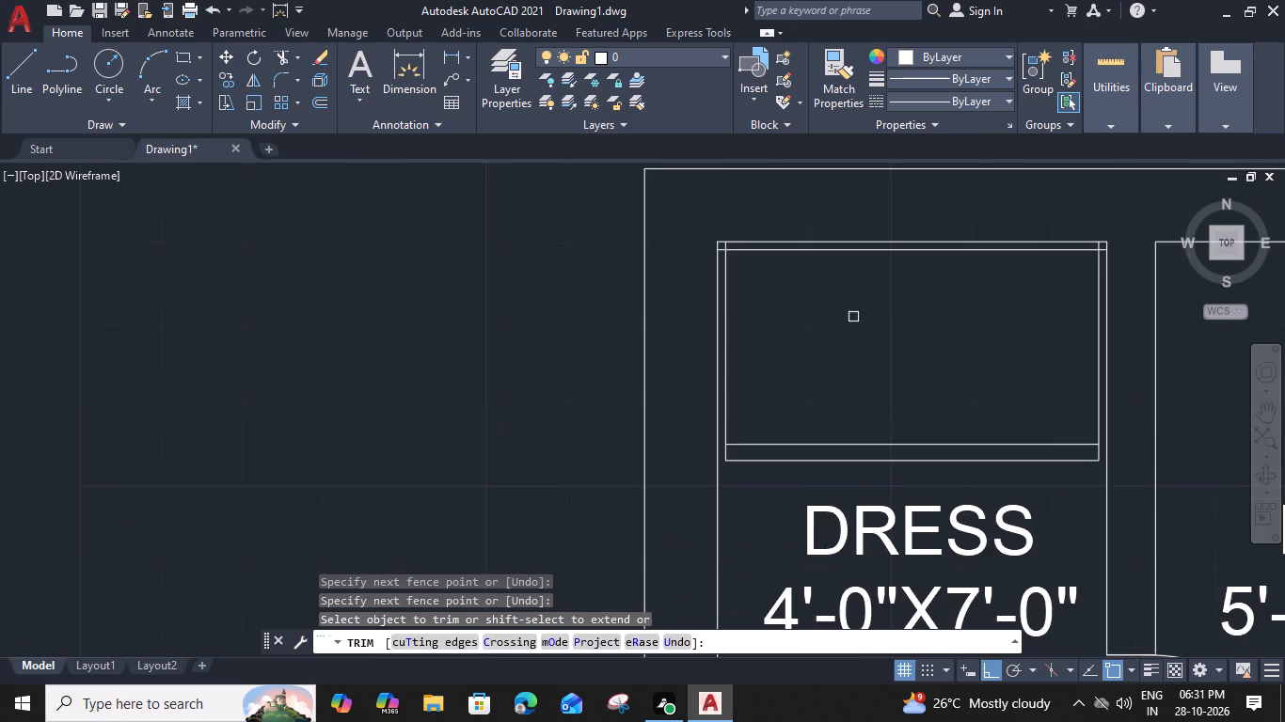
middle_click_drag(851, 317, 843, 457)
scroll(704, 388, "up", 3)
left_click(782, 369)
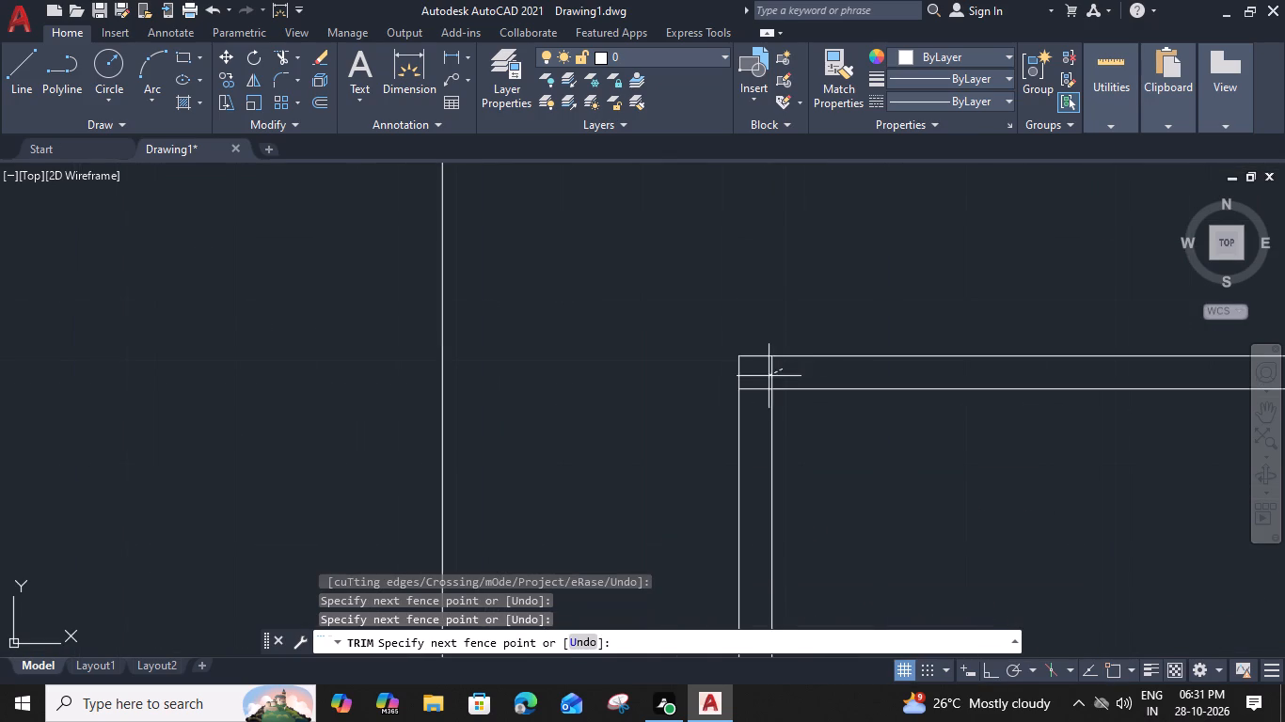
left_click(757, 394)
scroll(757, 394, "down", 2)
middle_click_drag(998, 459, 586, 432)
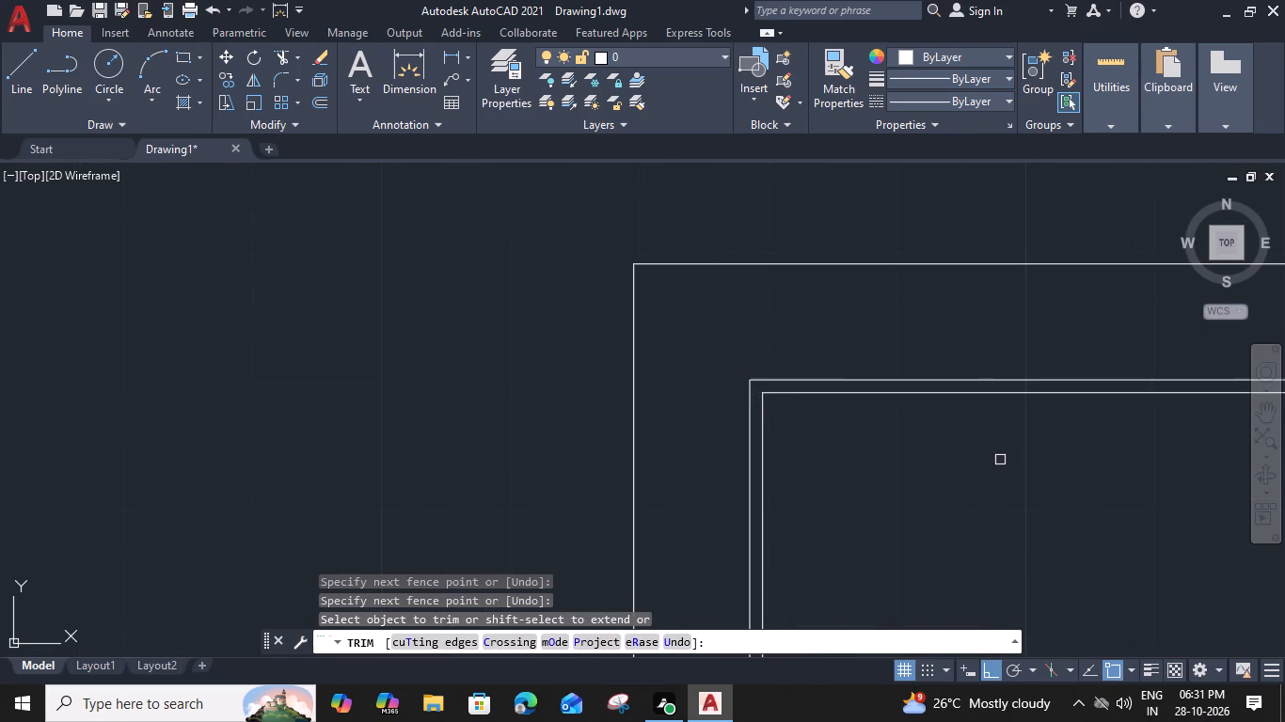
middle_click_drag(586, 432, 565, 437)
scroll(916, 379, "up", 1)
left_click(934, 366)
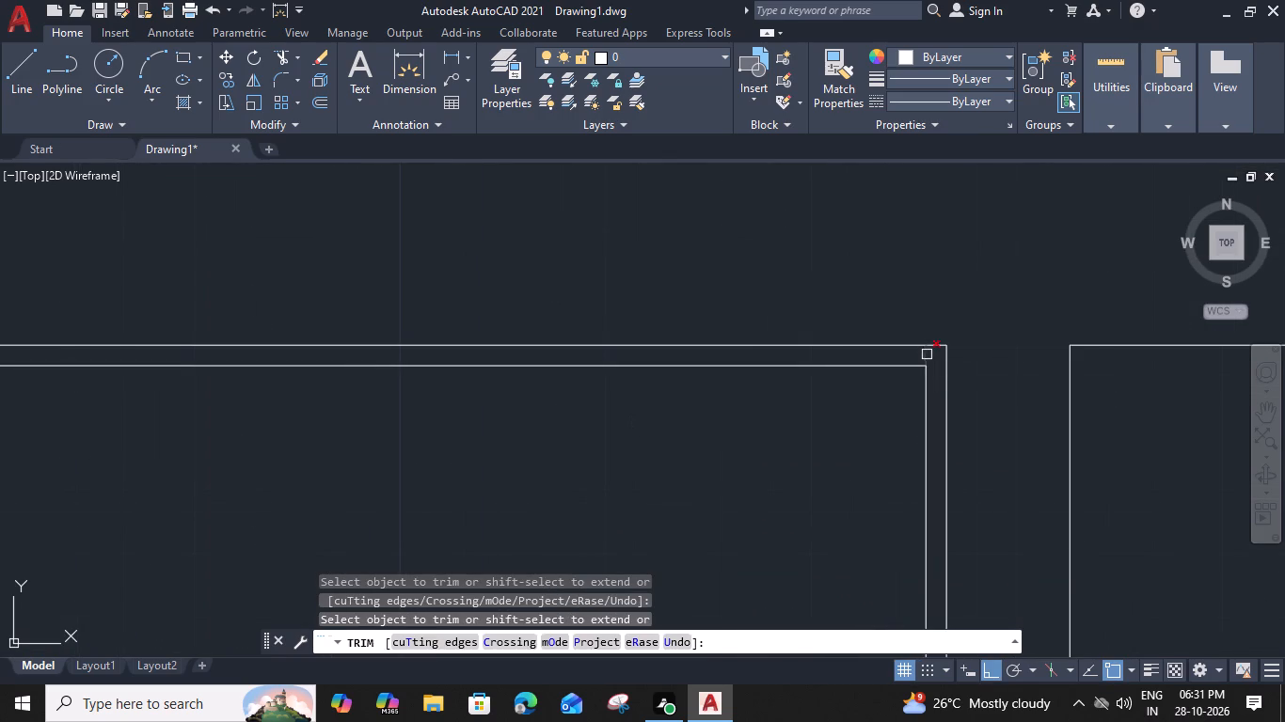
left_click(927, 354)
key("Escape")
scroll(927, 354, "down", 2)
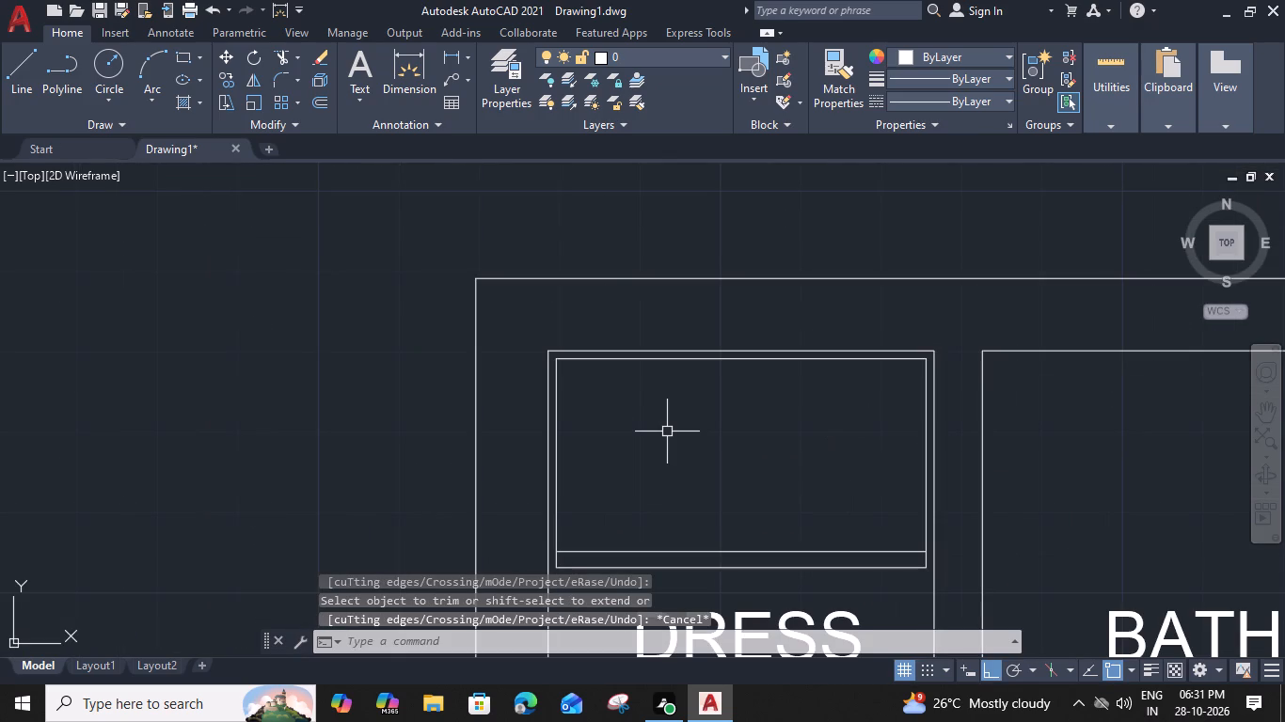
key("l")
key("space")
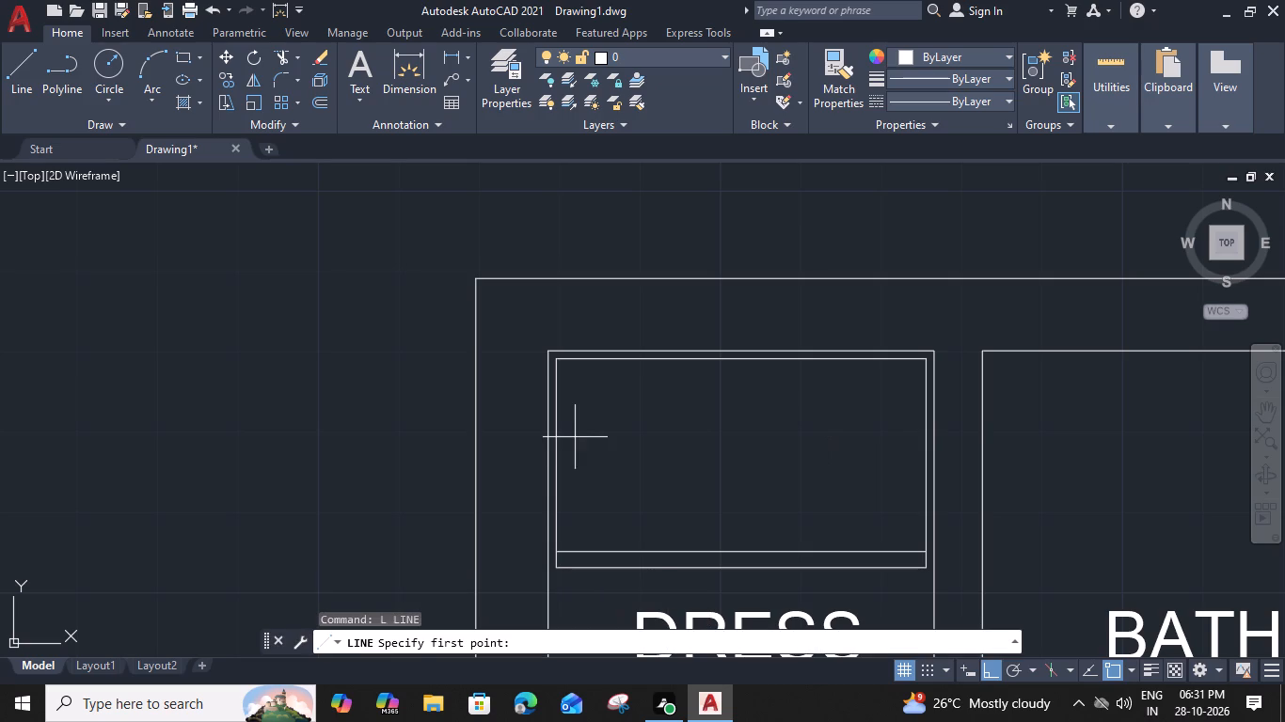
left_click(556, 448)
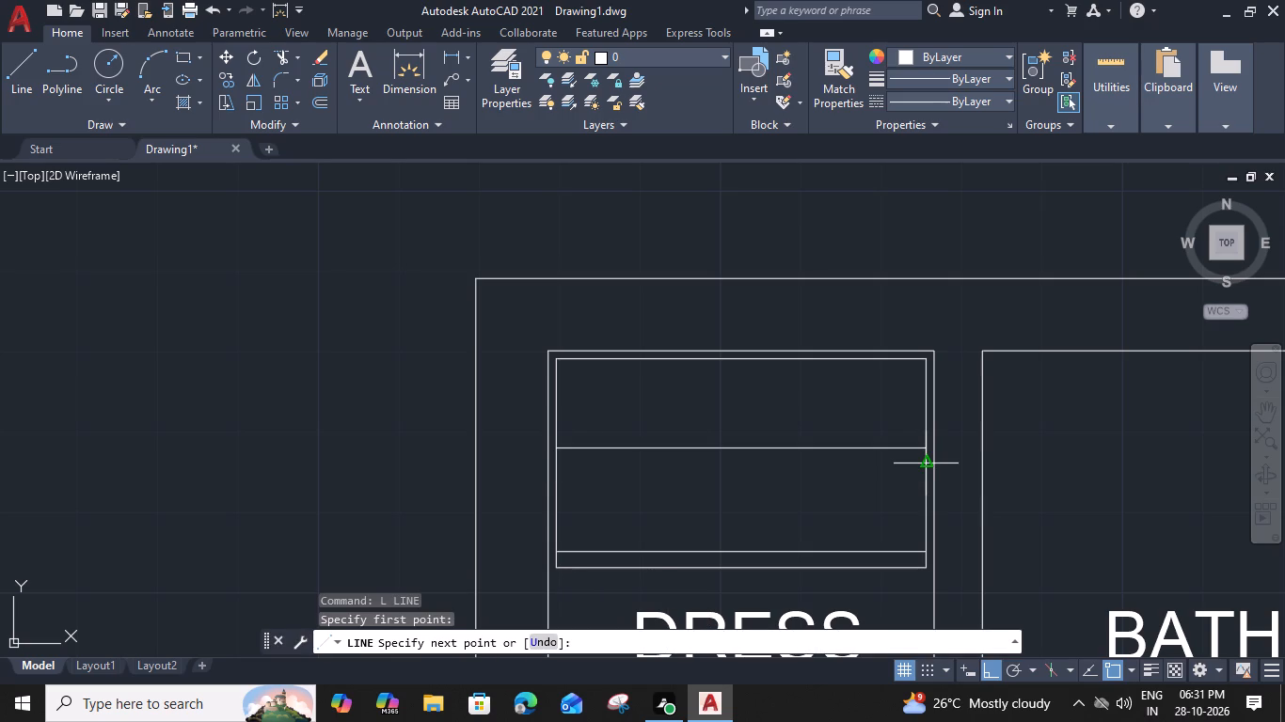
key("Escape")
Draw a horizontal line across the wardrobe between the midpoints of its inner west and east side lines.
type("L")
key("space")
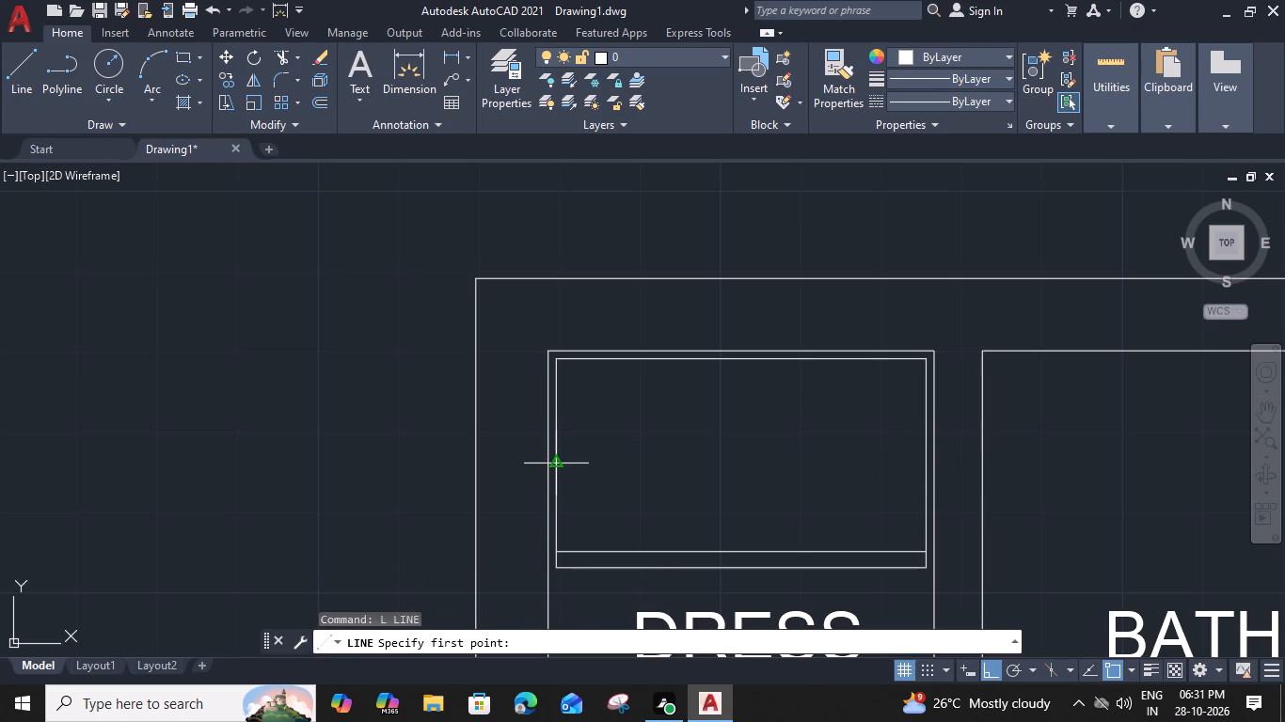
left_click(561, 469)
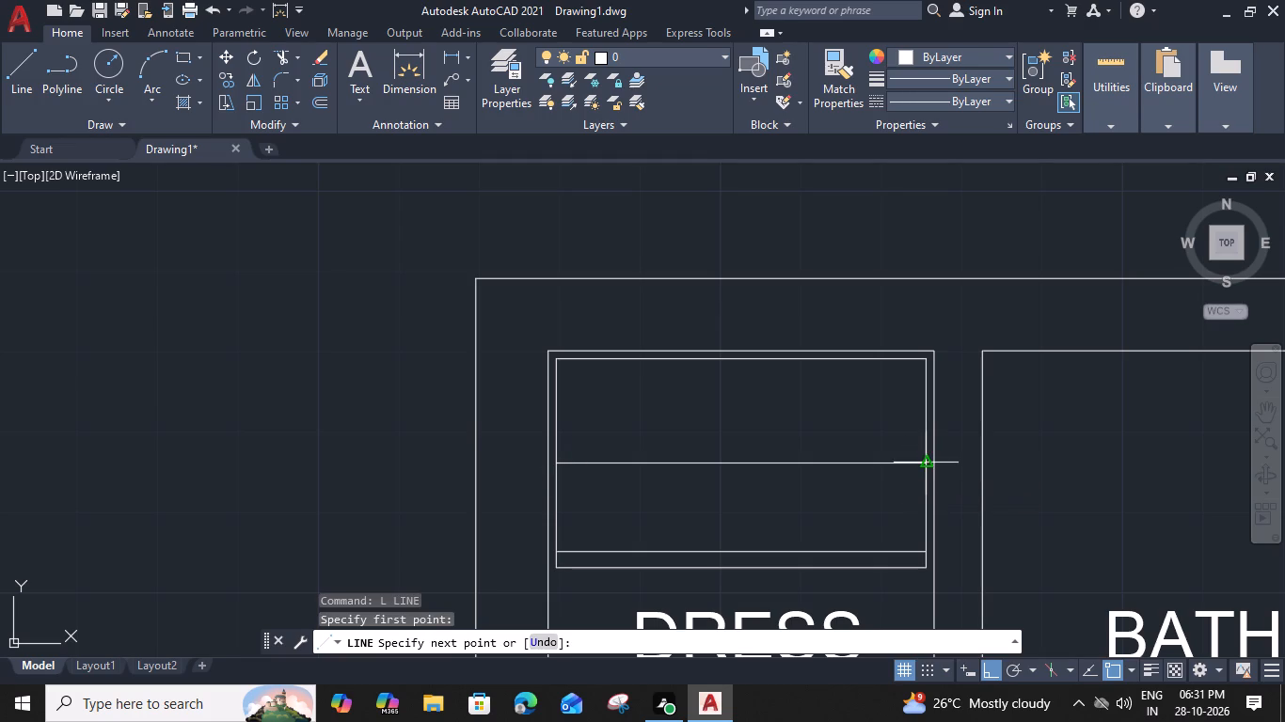
left_click(924, 463)
key("space")
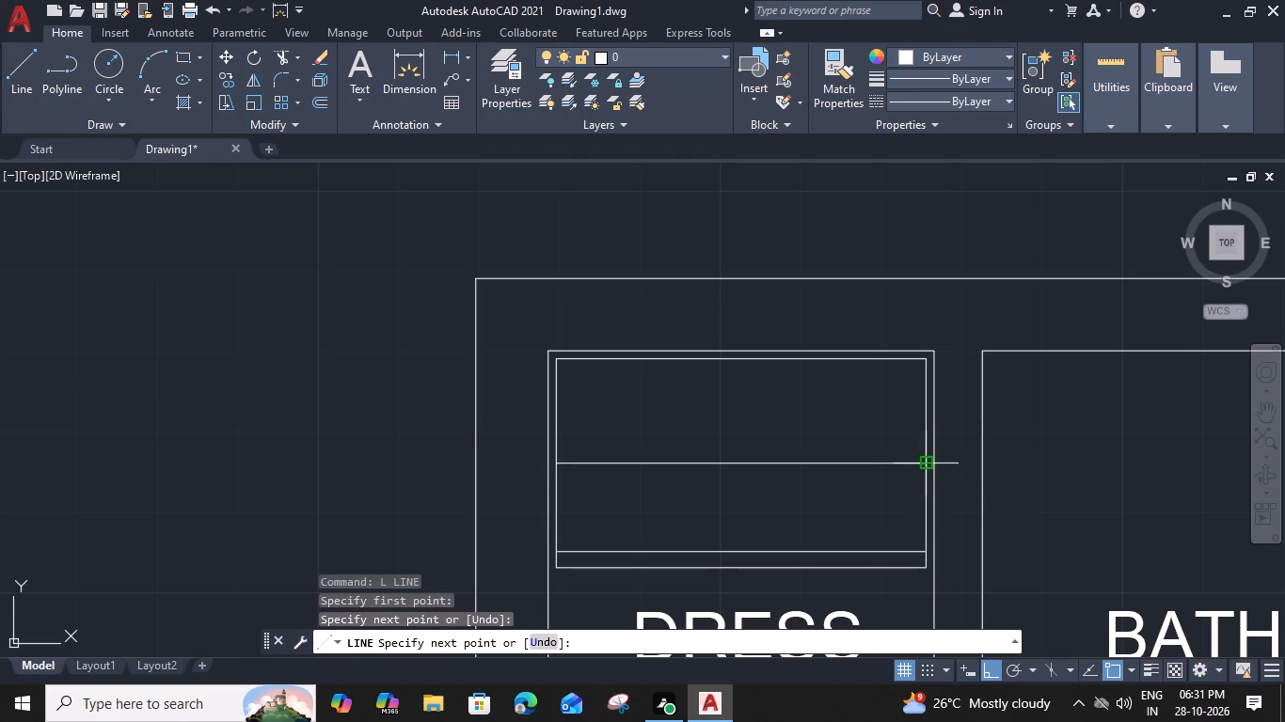
Draw a slanted hanger line from the wardrobe's inner northwest corner to its front line, plus a vertical line crossing it.
type("L")
key("space")
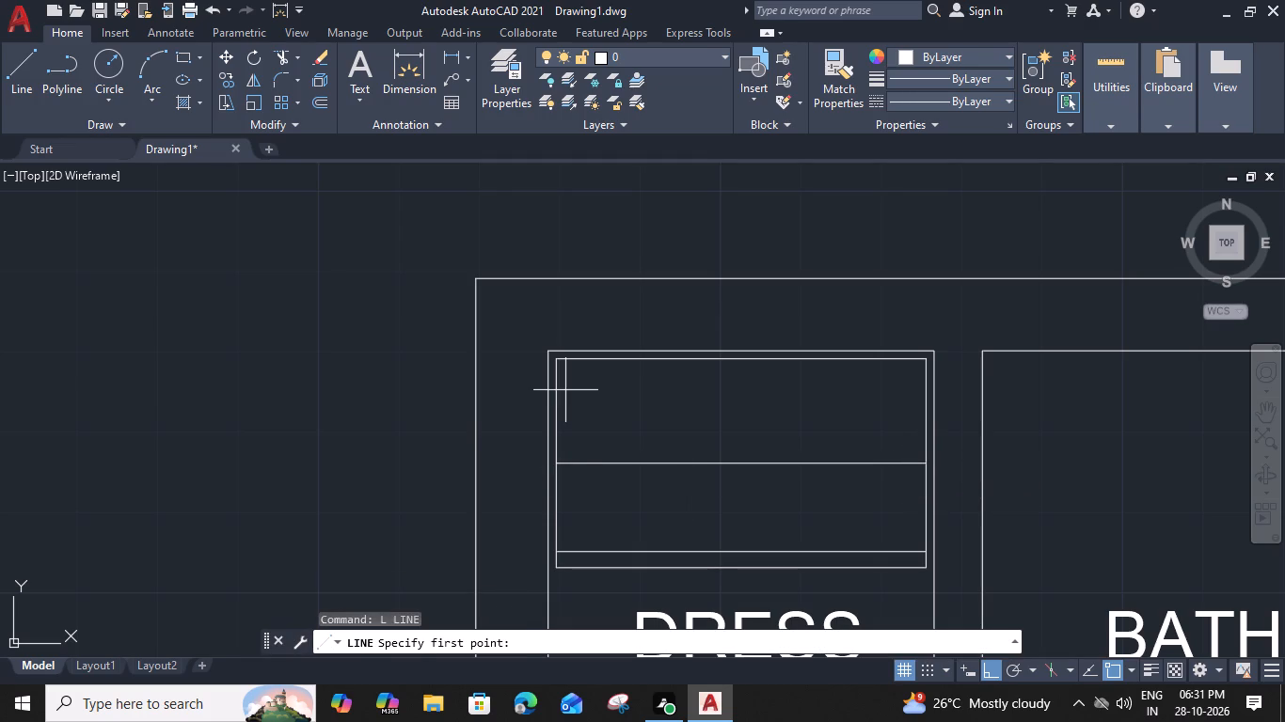
left_click_drag(553, 361, 556, 369)
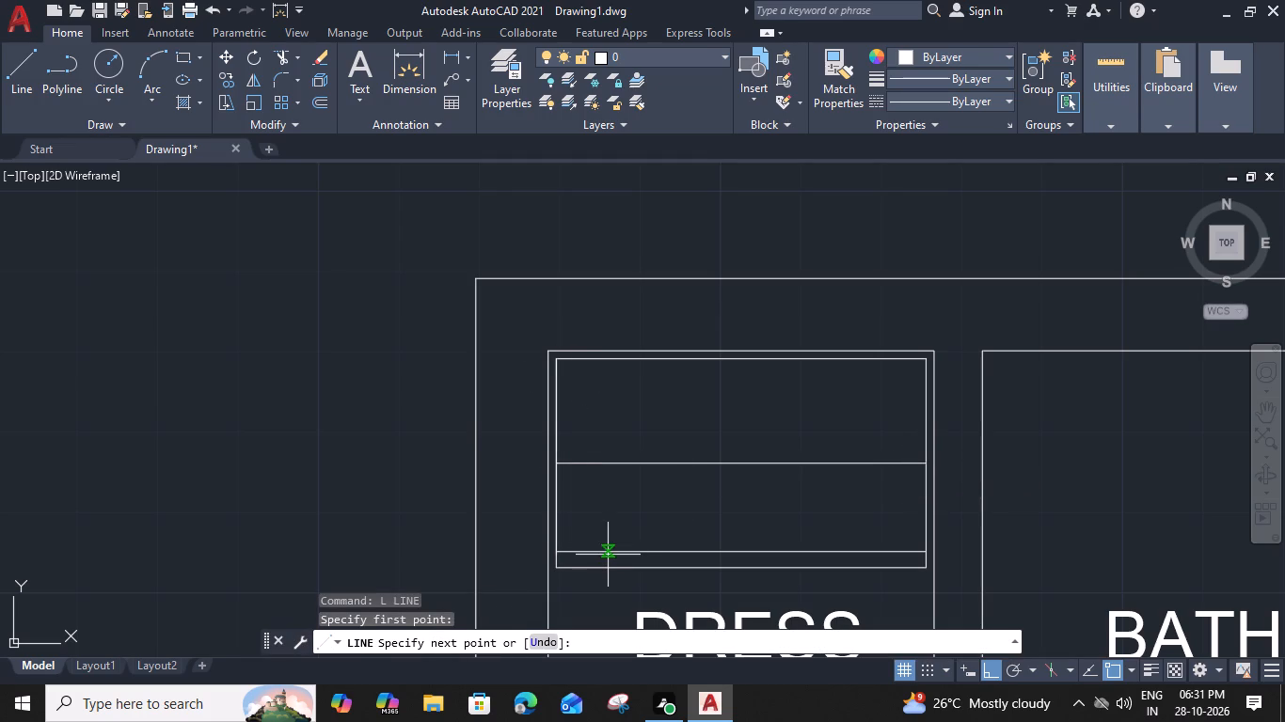
left_click(610, 551)
key("space")
key("space")
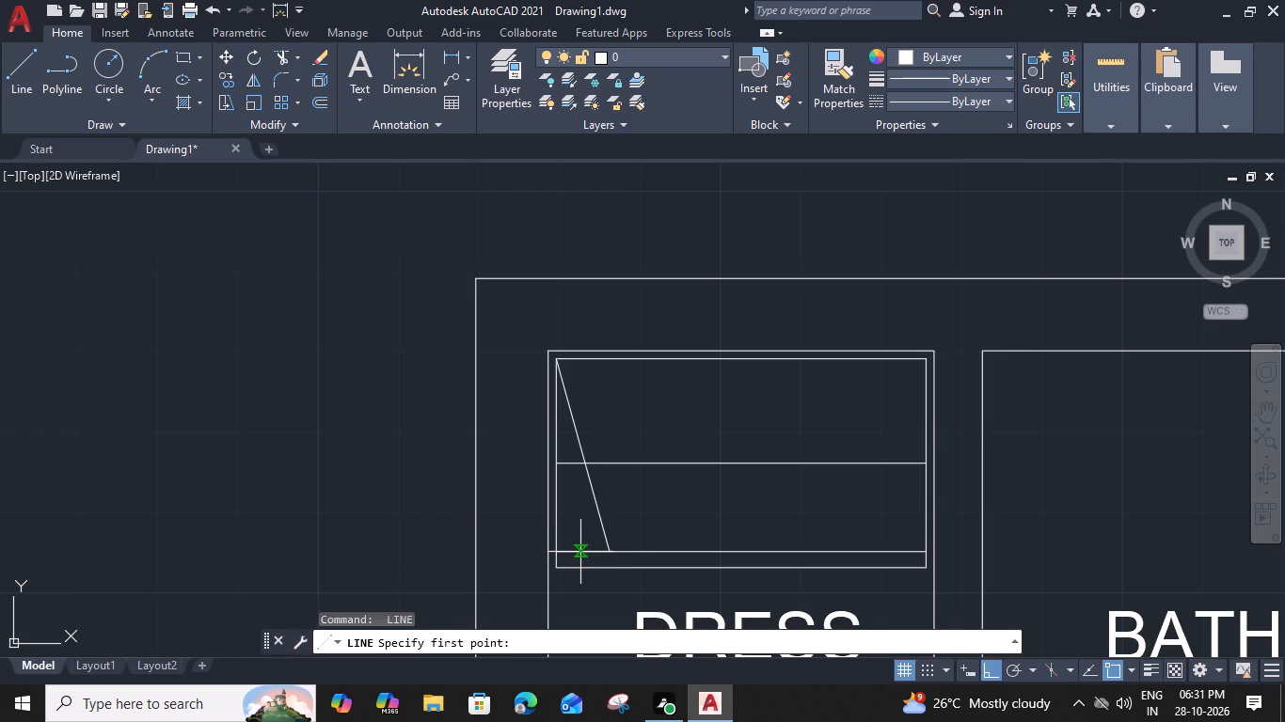
left_click(580, 553)
left_click(589, 359)
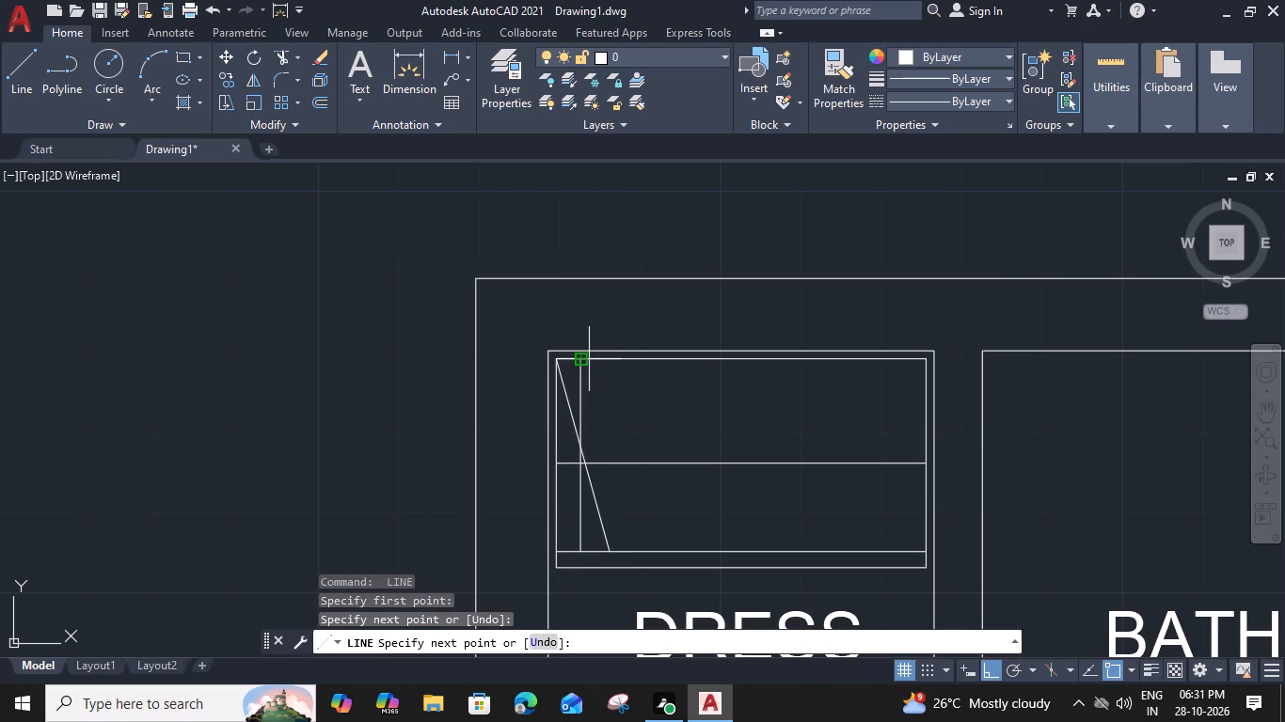
key("space")
Copy the slanted and vertical hanger lines repeatedly eastward along the inner north line until they fill the wardrobe's width.
left_click(610, 416)
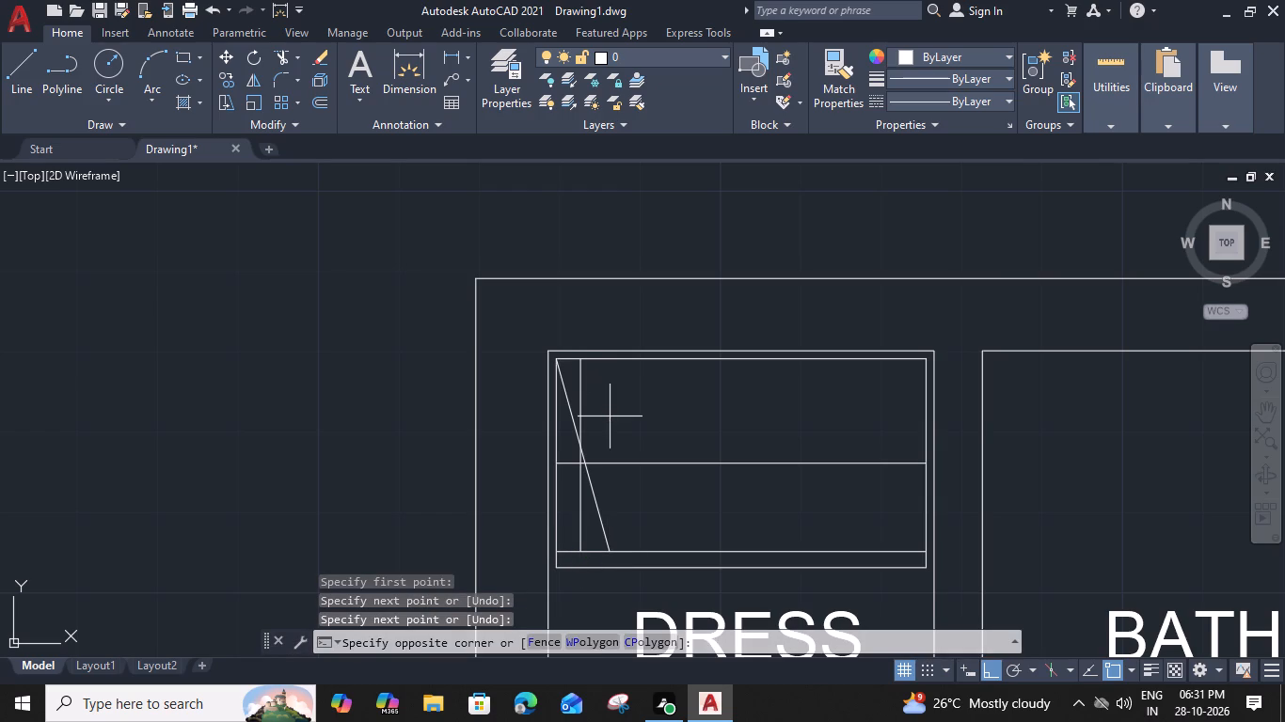
left_click(568, 444)
type("CO")
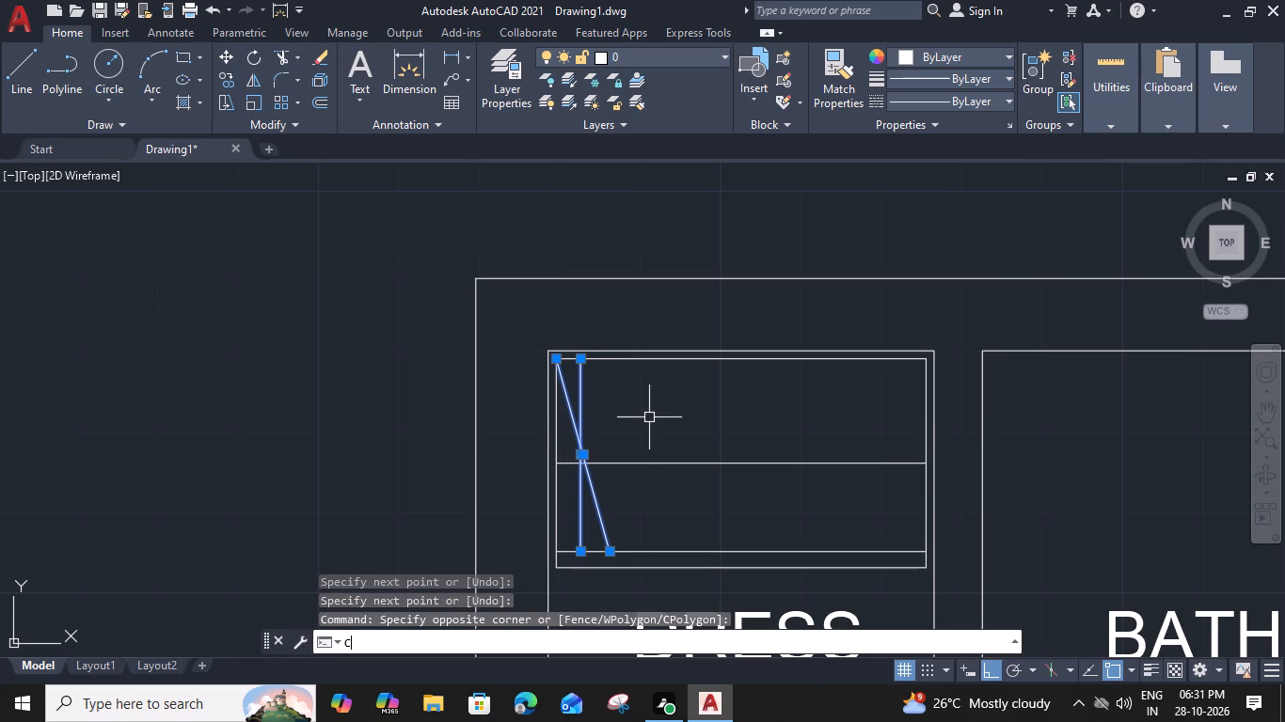
key("space")
left_click(555, 357)
left_click(581, 358)
left_click(604, 363)
left_click(629, 365)
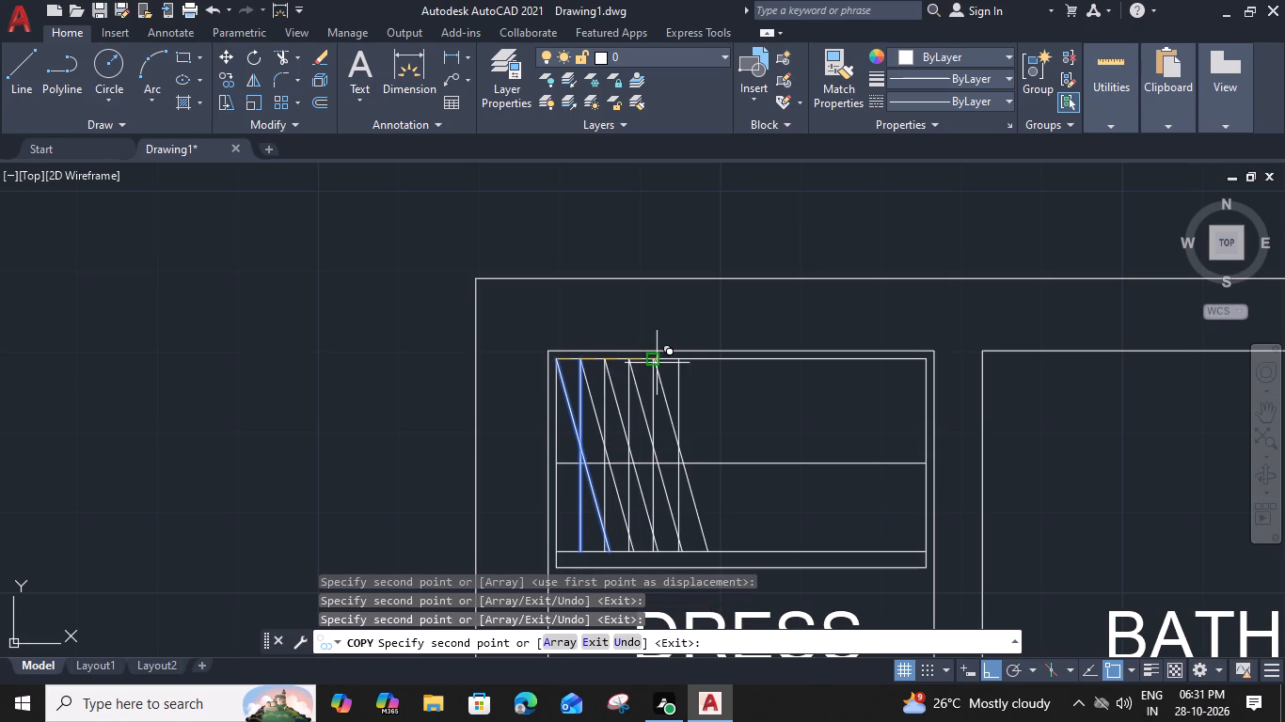
left_click(656, 360)
left_click(674, 362)
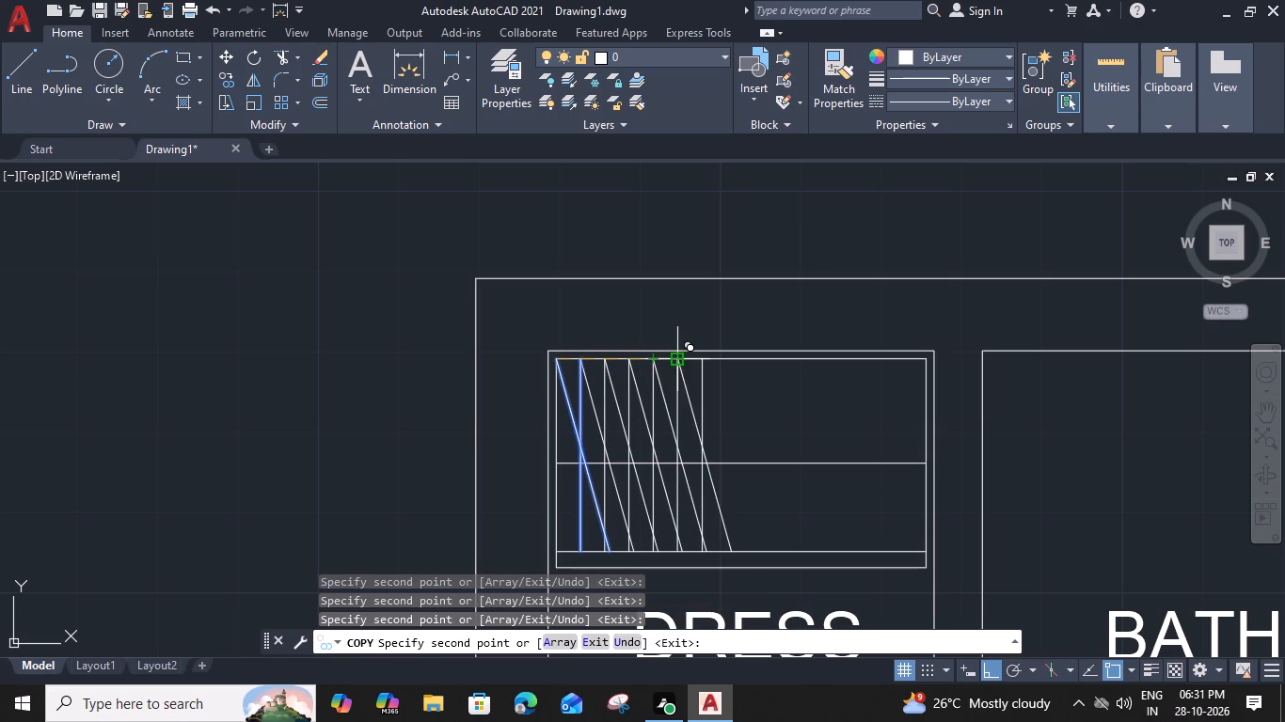
left_click(697, 364)
left_click(733, 363)
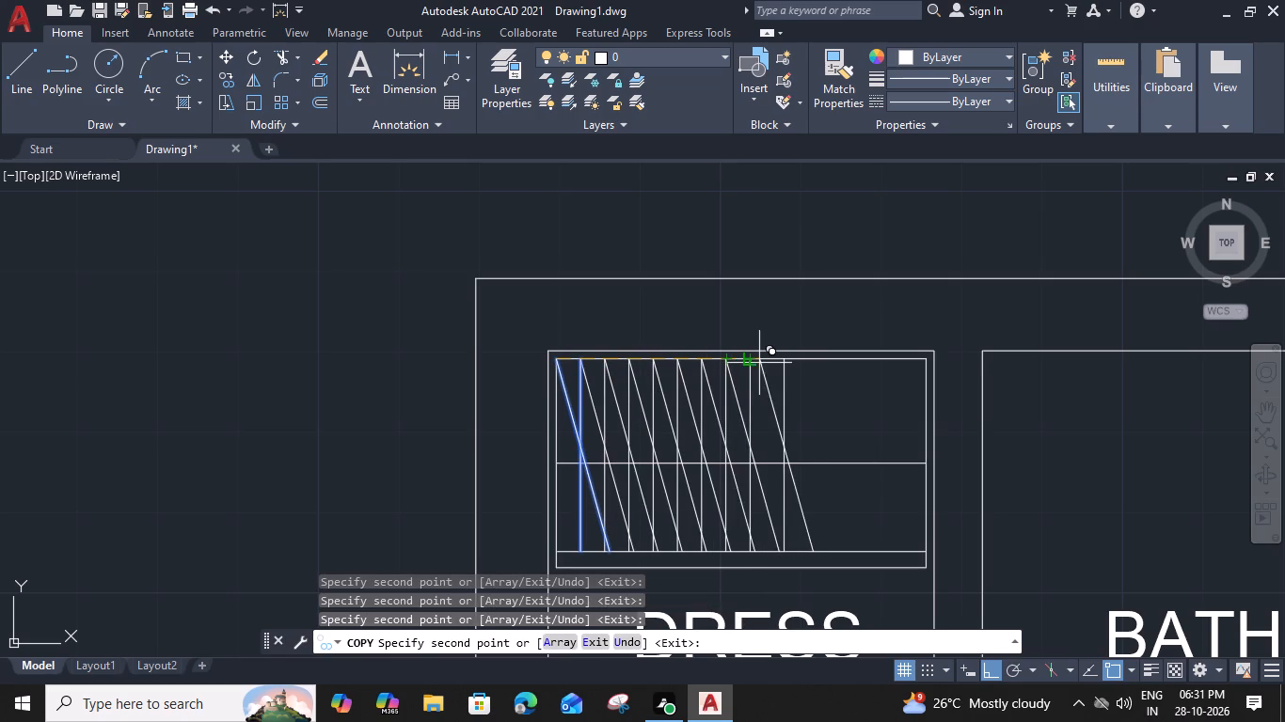
left_click(759, 363)
left_click(775, 362)
left_click(795, 360)
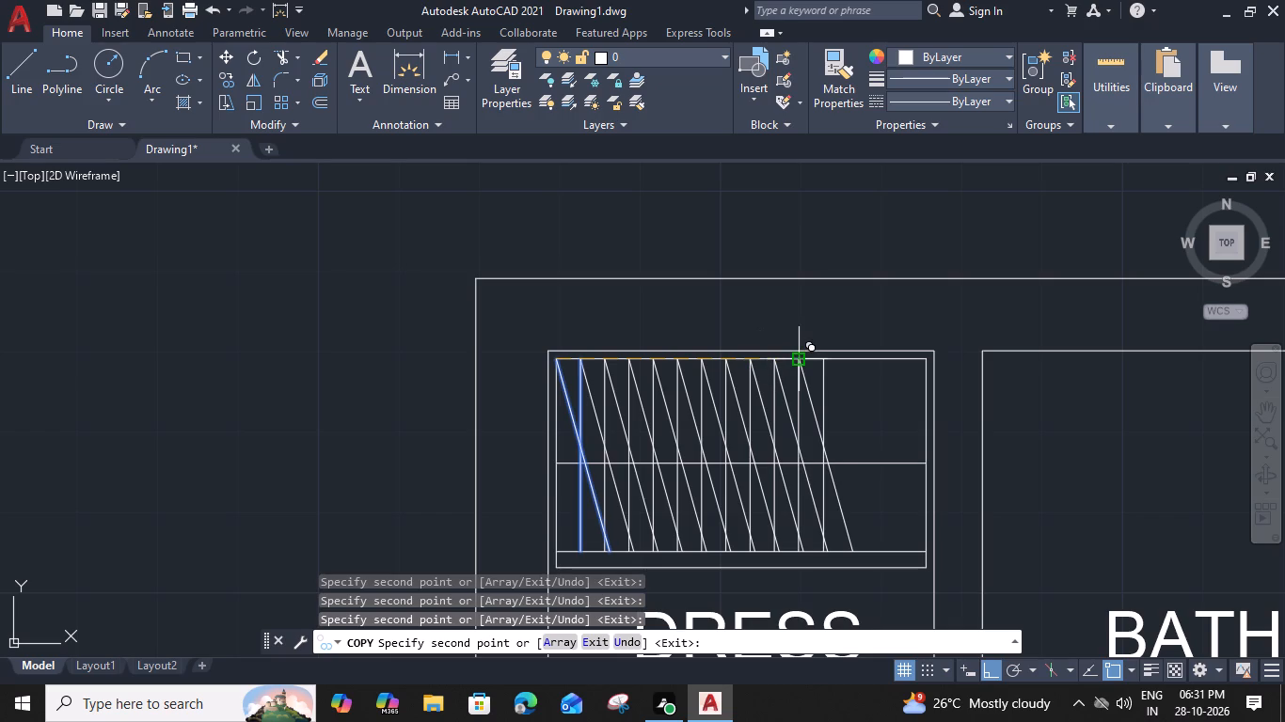
left_click(816, 362)
left_click(843, 363)
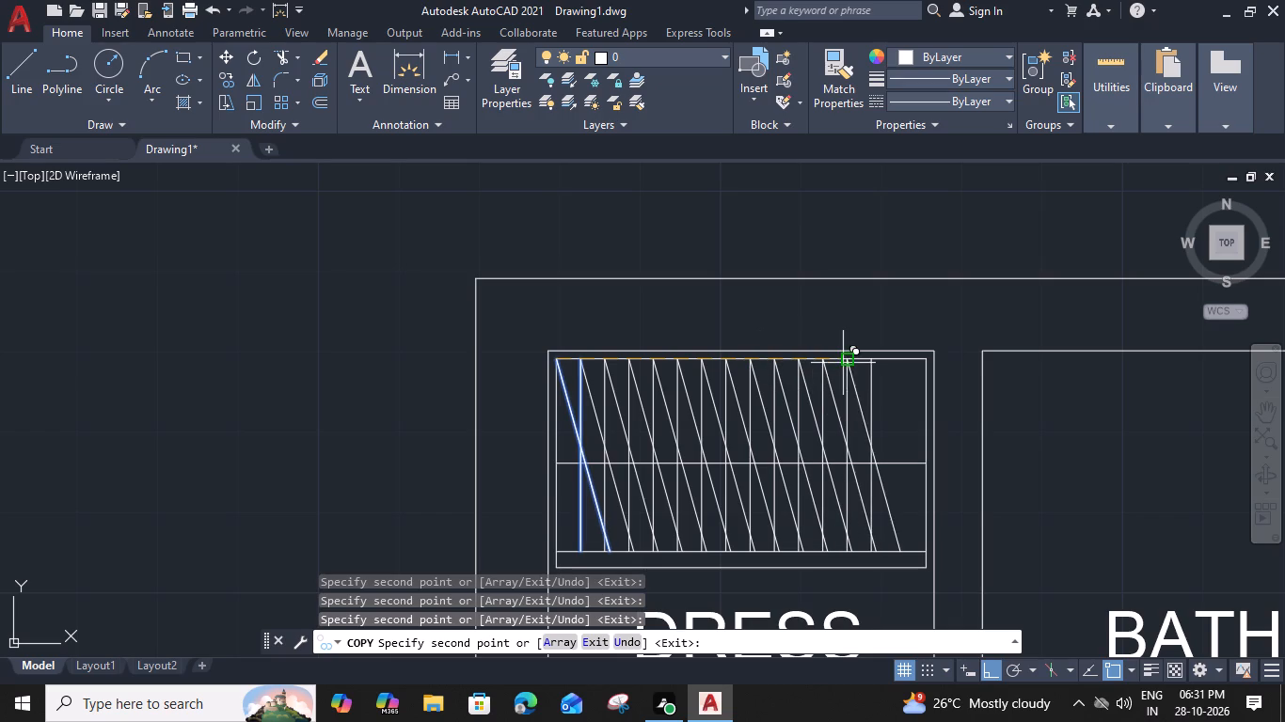
left_click(869, 365)
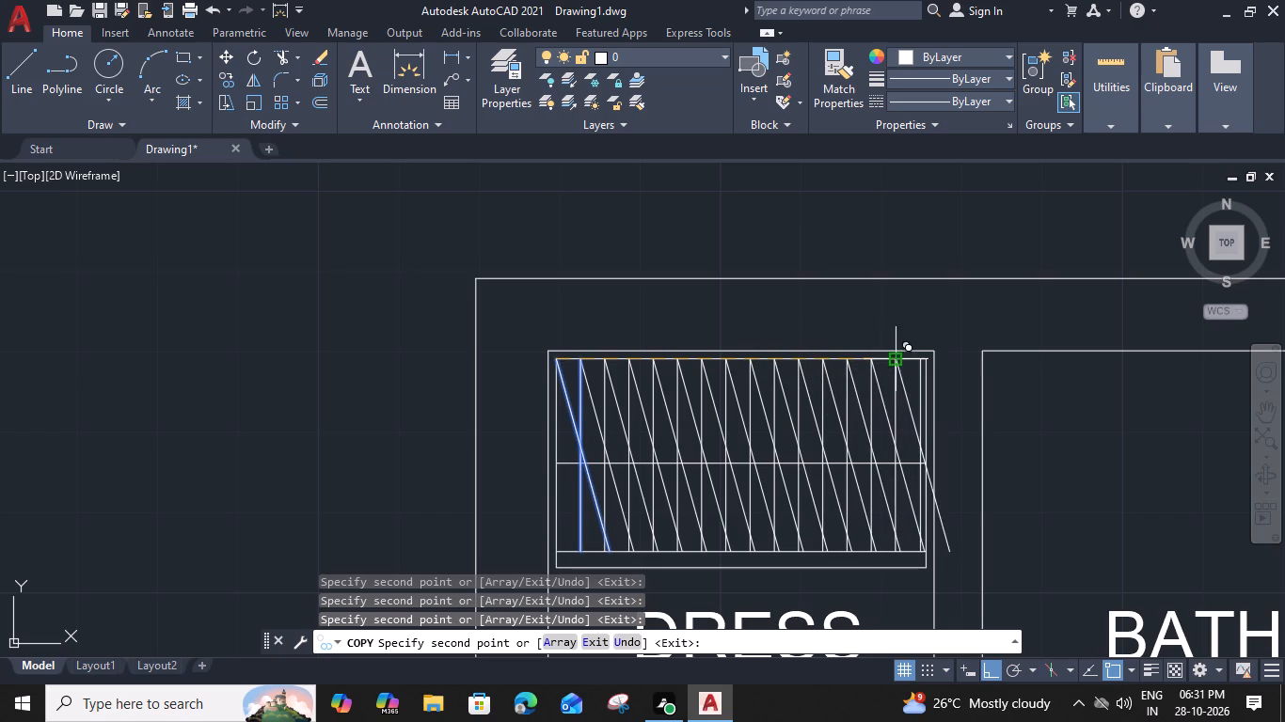
left_click(898, 365)
key("Escape")
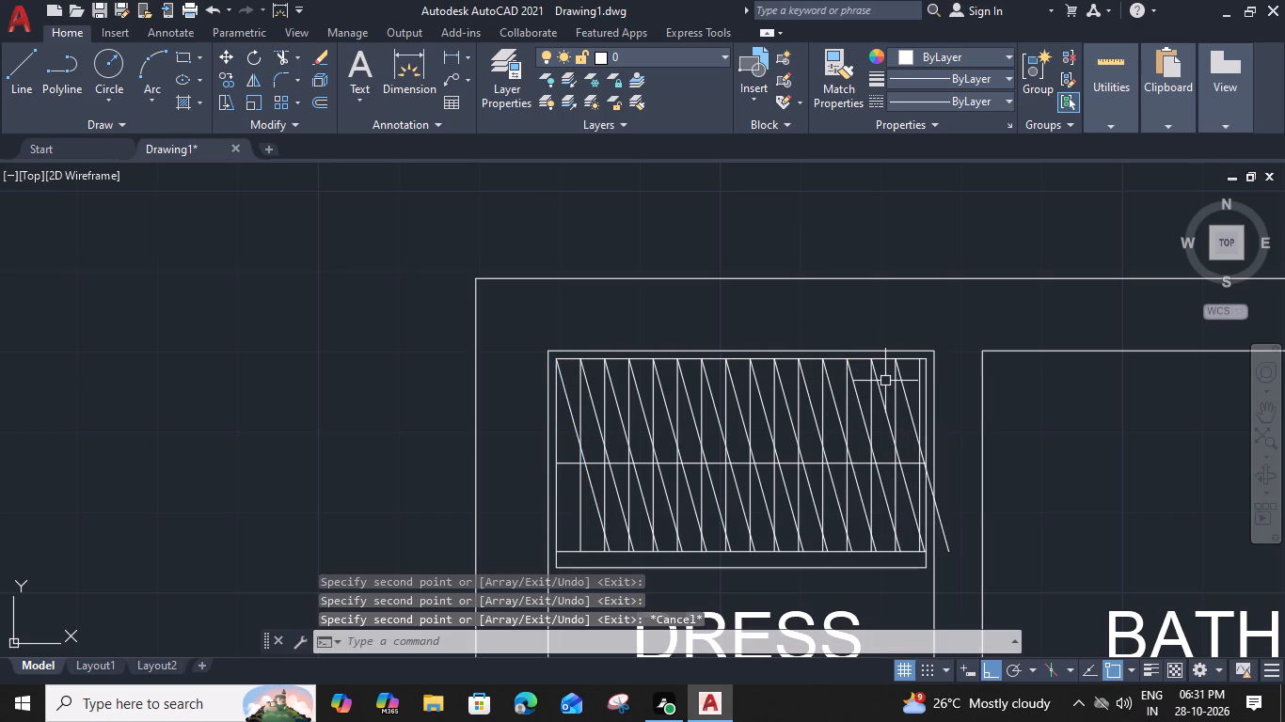
Trim the easternmost slanted hanger line where it extends past the wardrobe's inner east side and the room wall.
key("t")
type("R")
key("space")
scroll(921, 450, "up", 2)
middle_click_drag(929, 529, 907, 378)
left_click(925, 382)
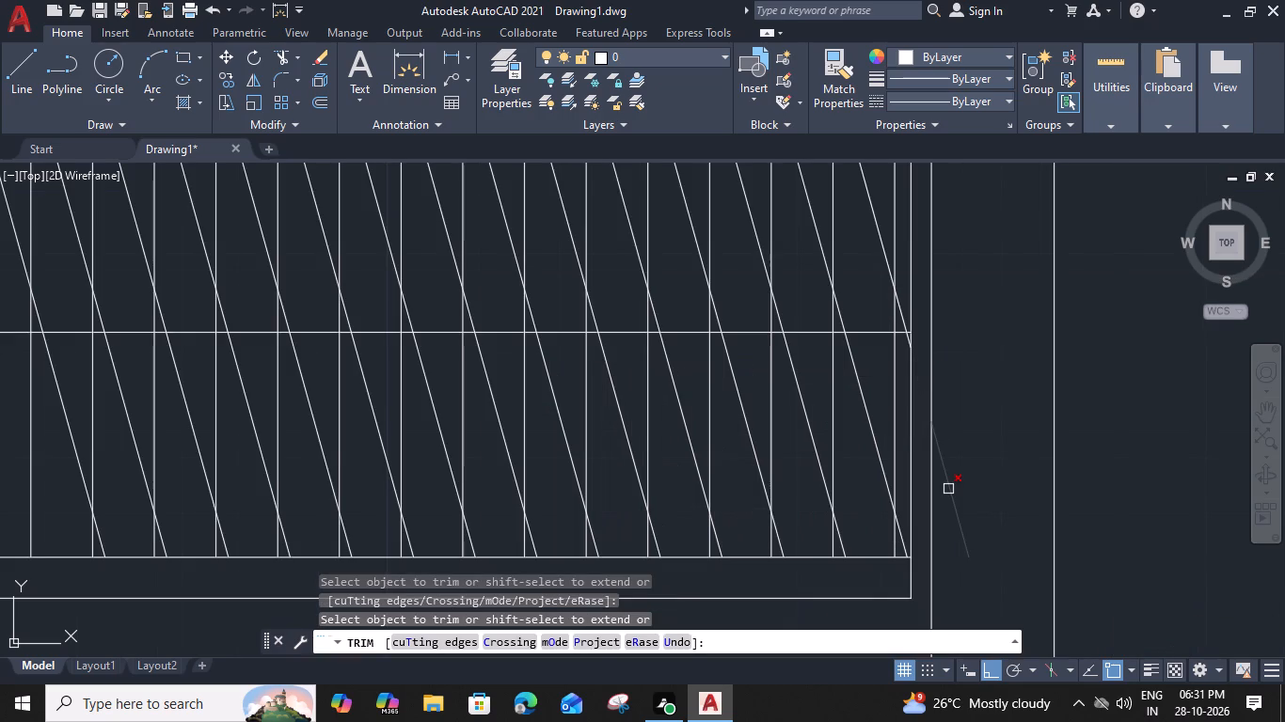
left_click(948, 489)
key("Escape")
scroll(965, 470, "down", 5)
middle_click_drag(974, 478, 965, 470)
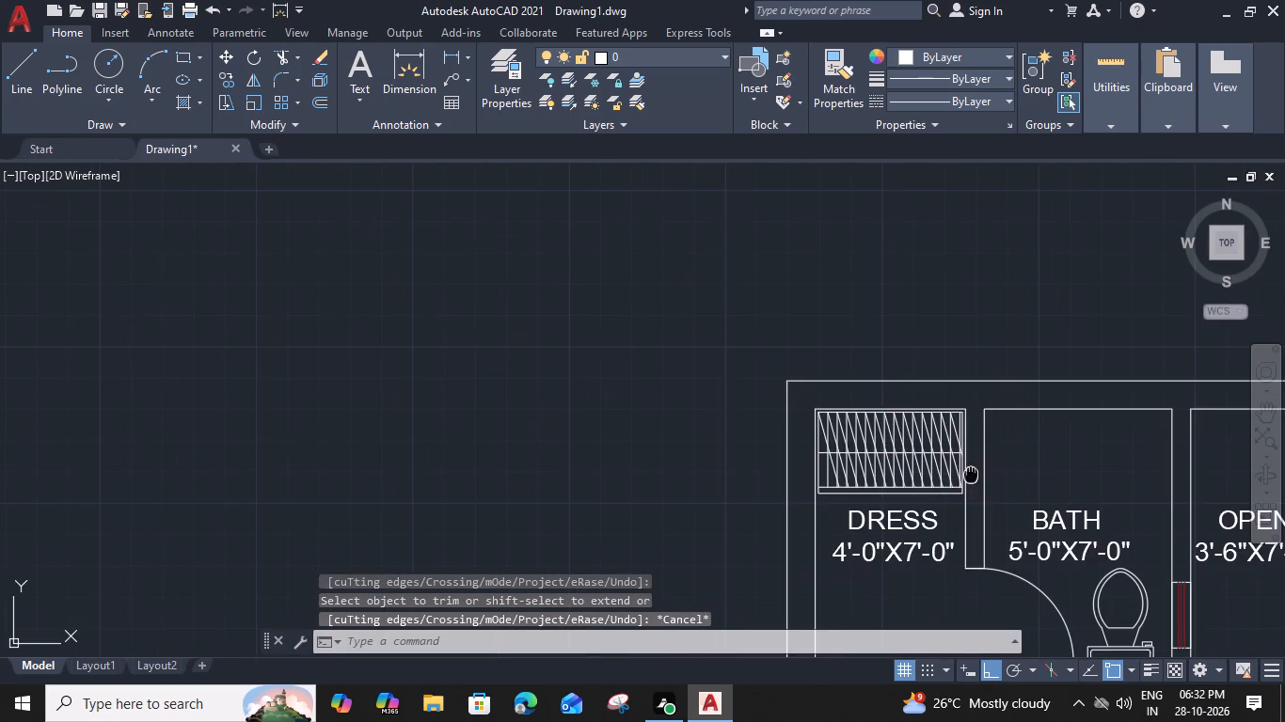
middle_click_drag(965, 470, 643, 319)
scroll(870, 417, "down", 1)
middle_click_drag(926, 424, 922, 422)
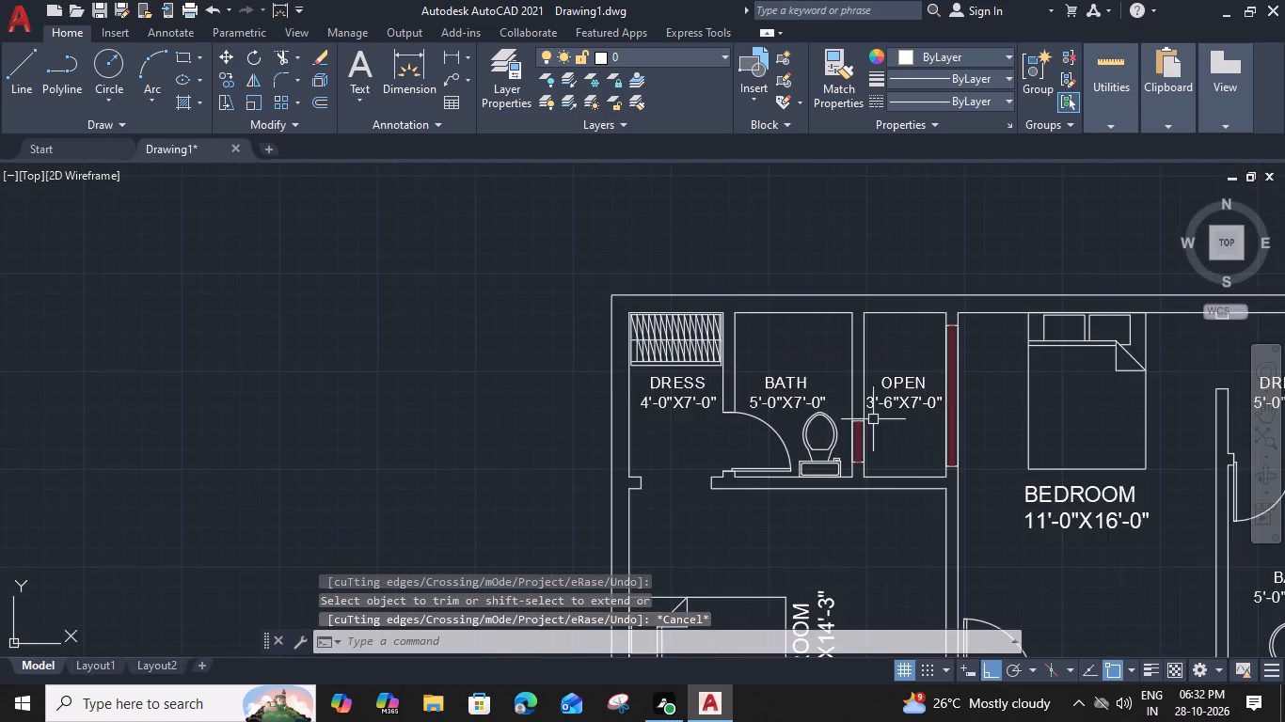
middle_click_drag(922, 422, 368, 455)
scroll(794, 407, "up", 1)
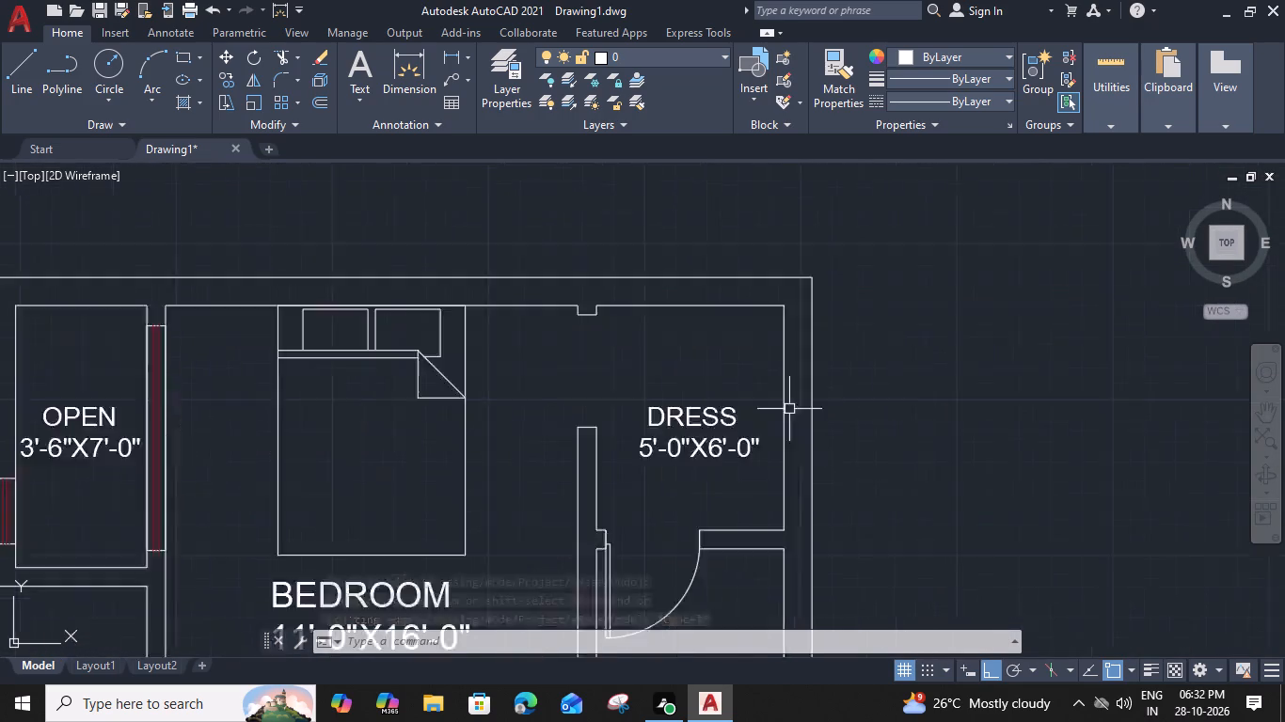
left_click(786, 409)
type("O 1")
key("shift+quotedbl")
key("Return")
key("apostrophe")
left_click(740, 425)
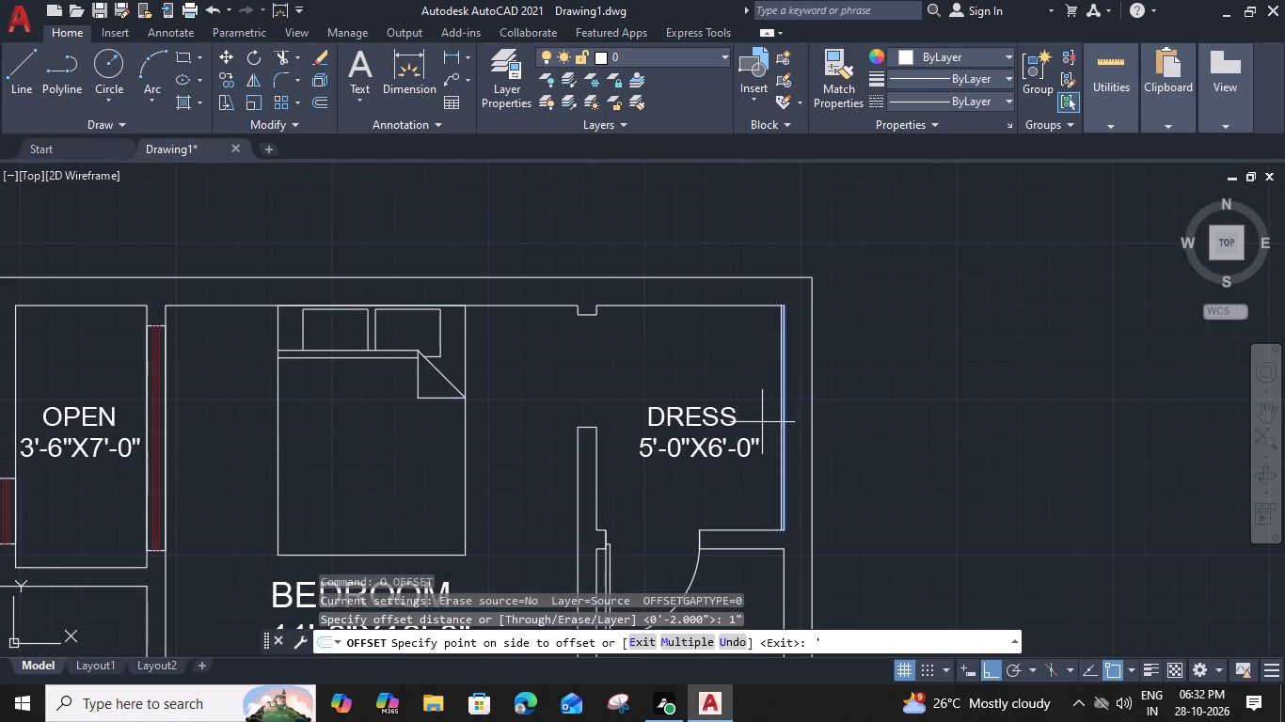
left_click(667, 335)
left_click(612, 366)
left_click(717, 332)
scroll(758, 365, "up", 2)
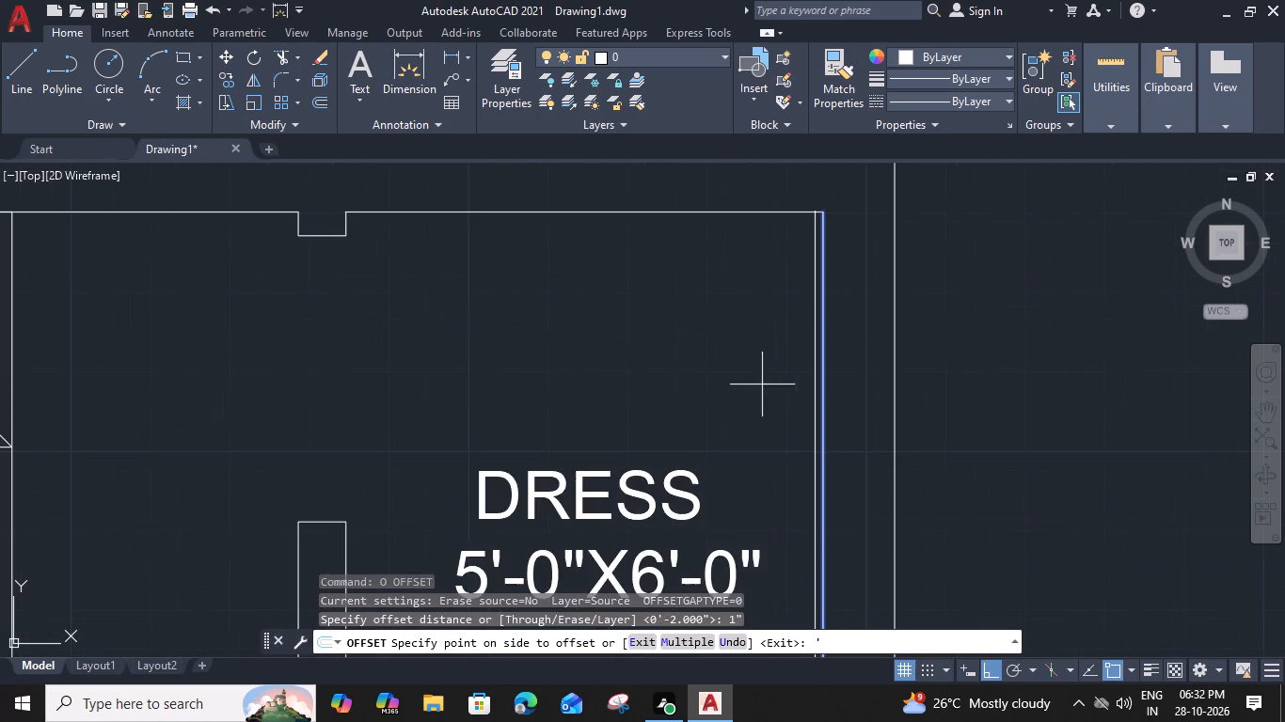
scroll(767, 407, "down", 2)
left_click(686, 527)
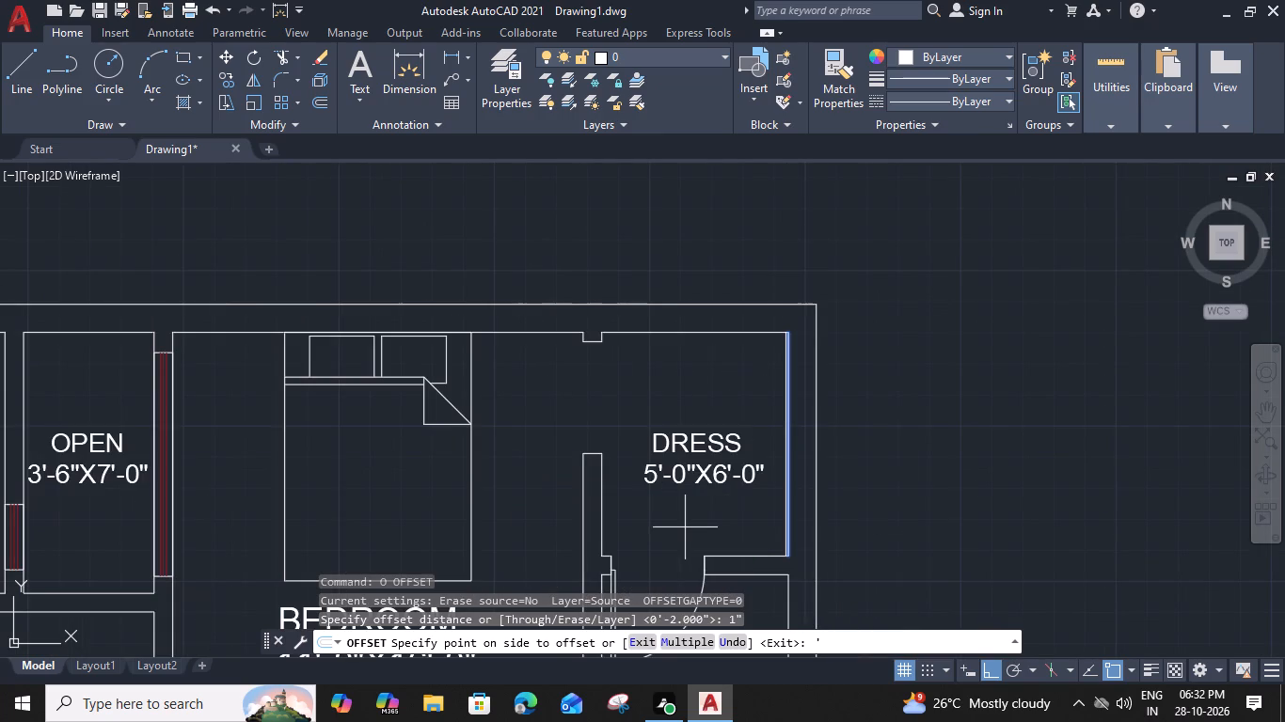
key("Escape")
Offset the east, south and north inner wall lines of the DRESS 5'-0"X6'-0" room 1" inward.
scroll(769, 520, "up", 1)
left_click(800, 518)
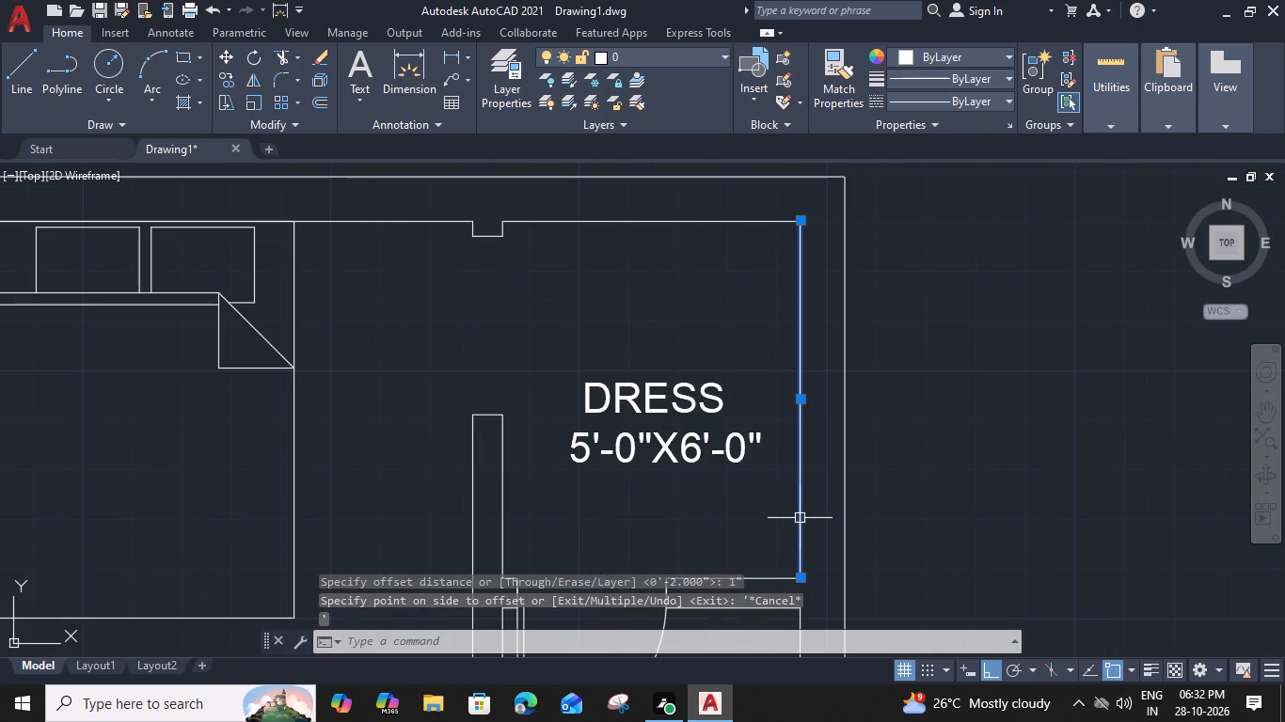
type("O 1\"")
key("Return")
left_click_drag(670, 534, 657, 535)
middle_click_drag(703, 530, 703, 529)
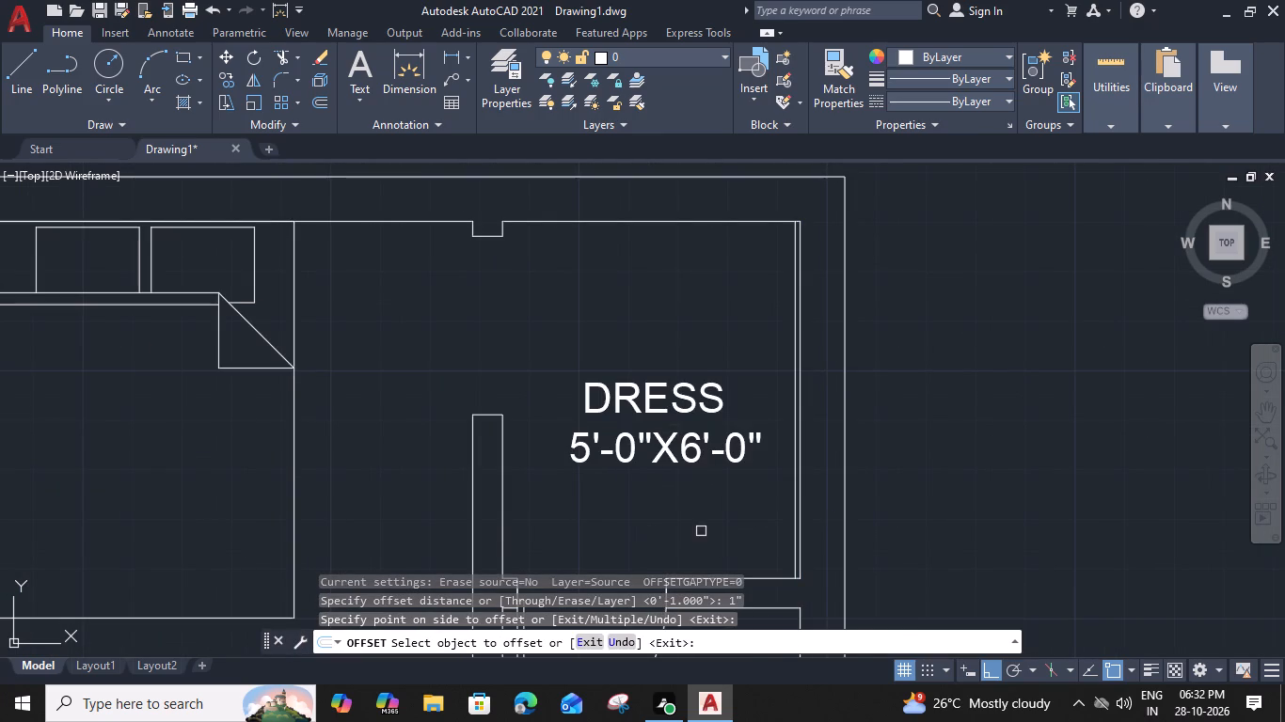
middle_click_drag(703, 529, 700, 469)
left_click(718, 518)
left_click(702, 477)
middle_click_drag(727, 416, 727, 416)
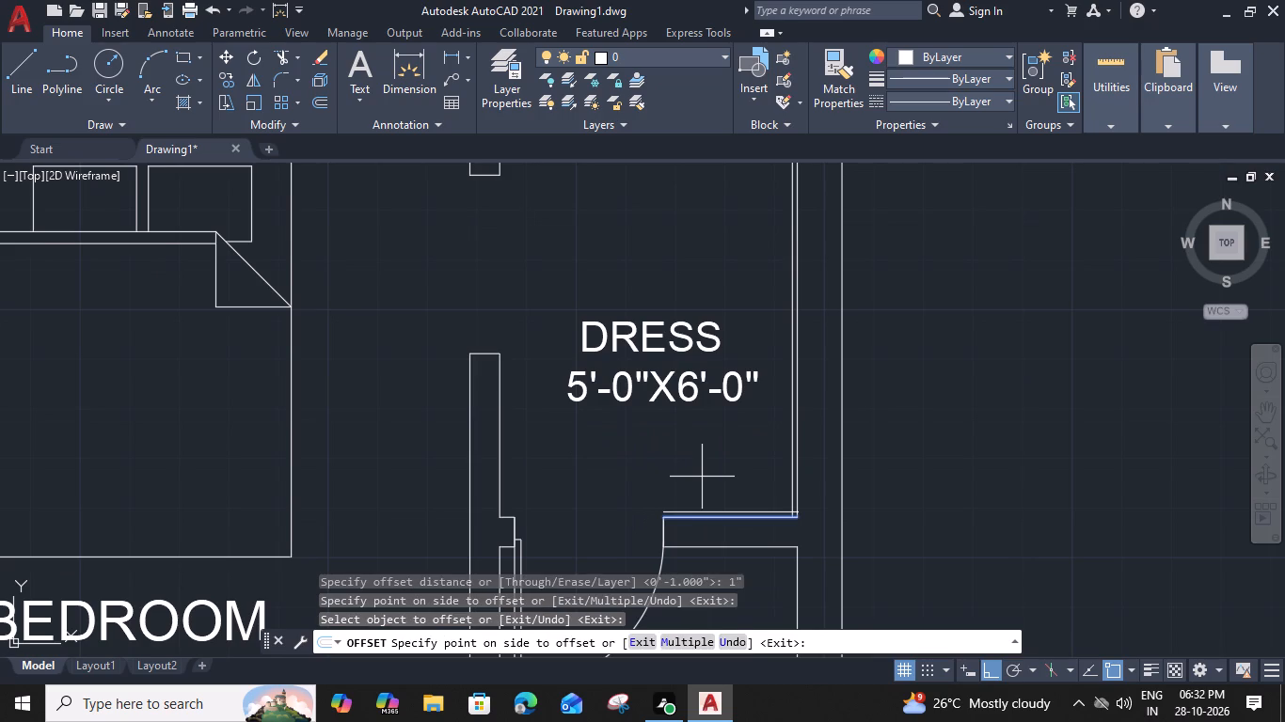
middle_click_drag(727, 416, 743, 495)
left_click(785, 230)
left_click(784, 236)
left_click(760, 312)
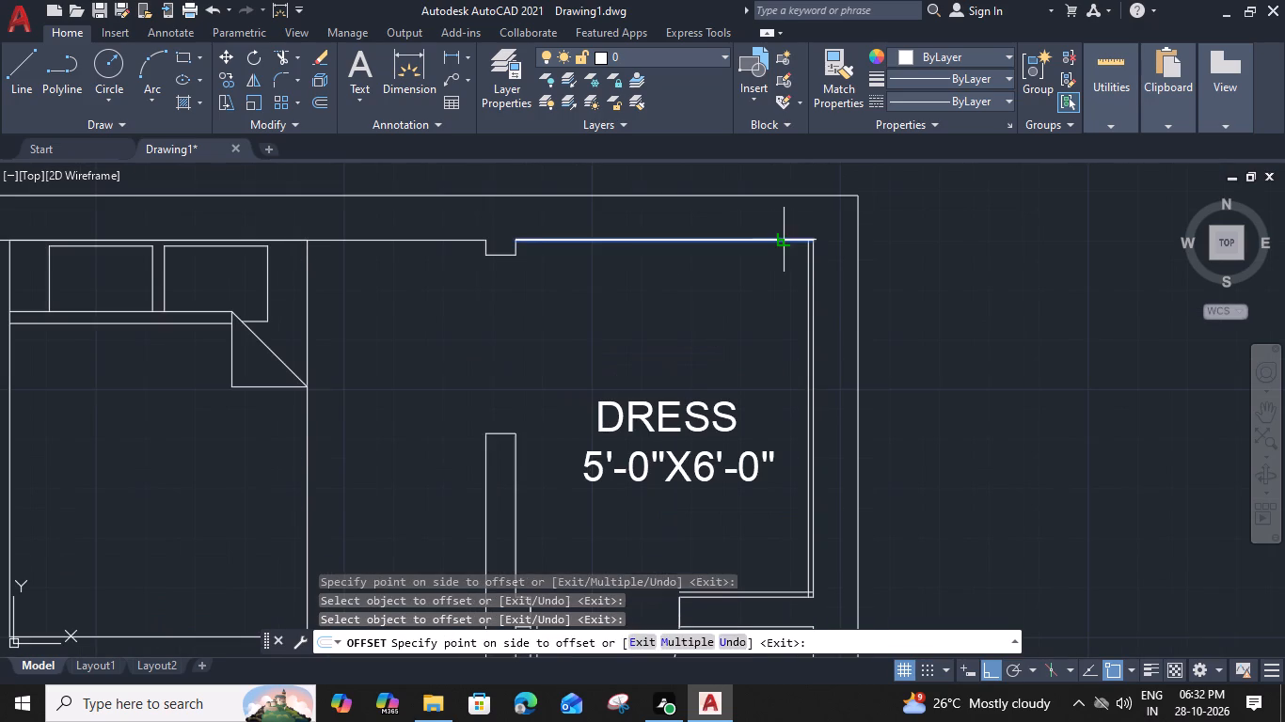
key("Escape")
key("Escape")
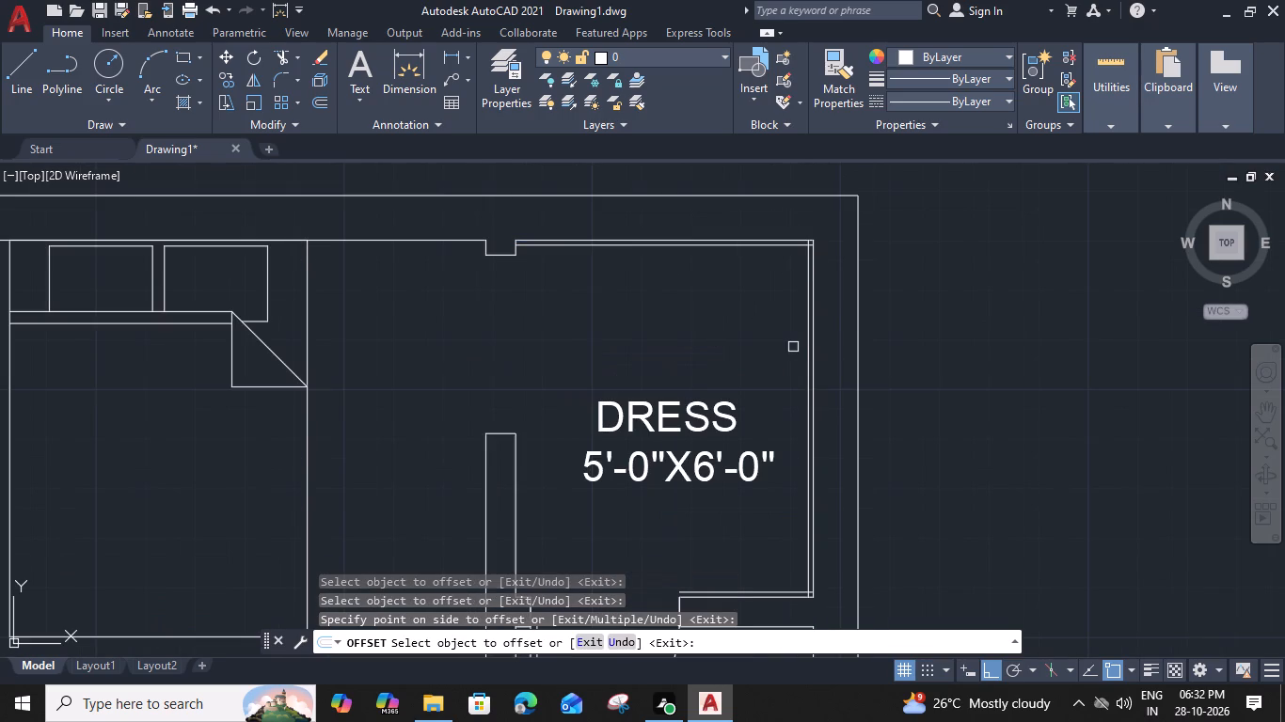
Move the DRESS 5'-0"X6'-0" label straight north by about 1'-8".
left_click(600, 421)
key("m")
key("space")
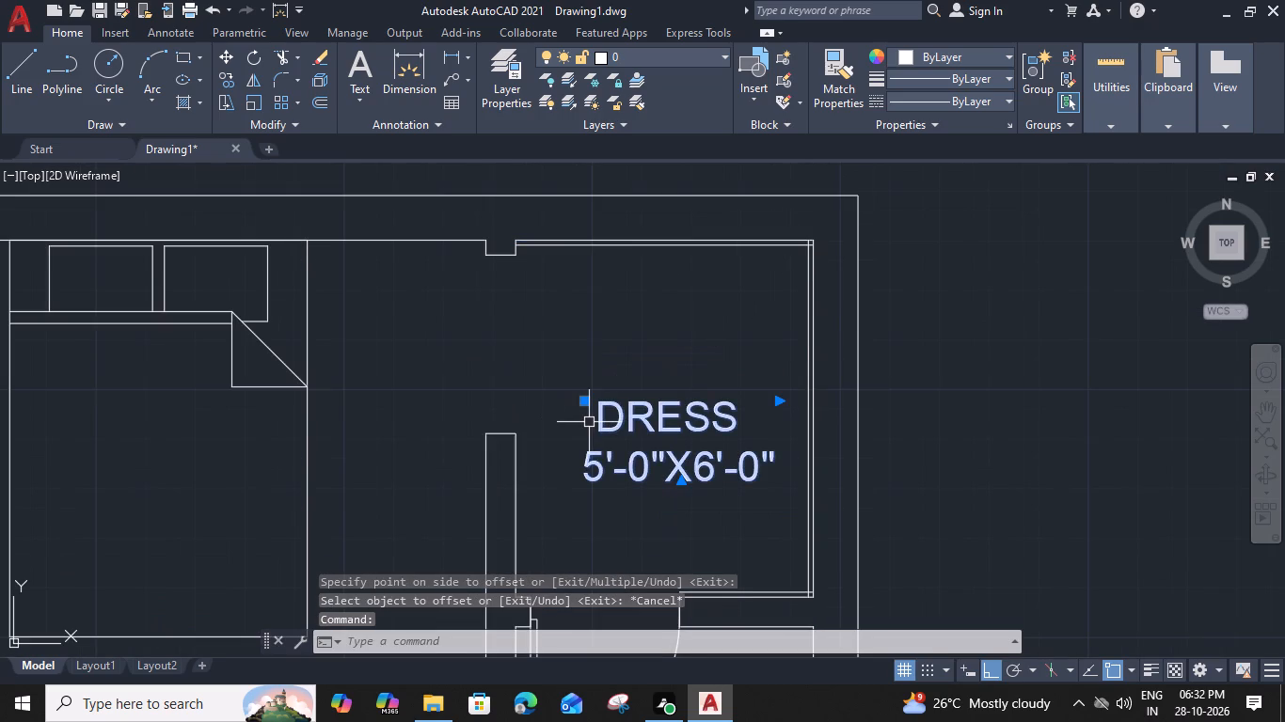
left_click(583, 400)
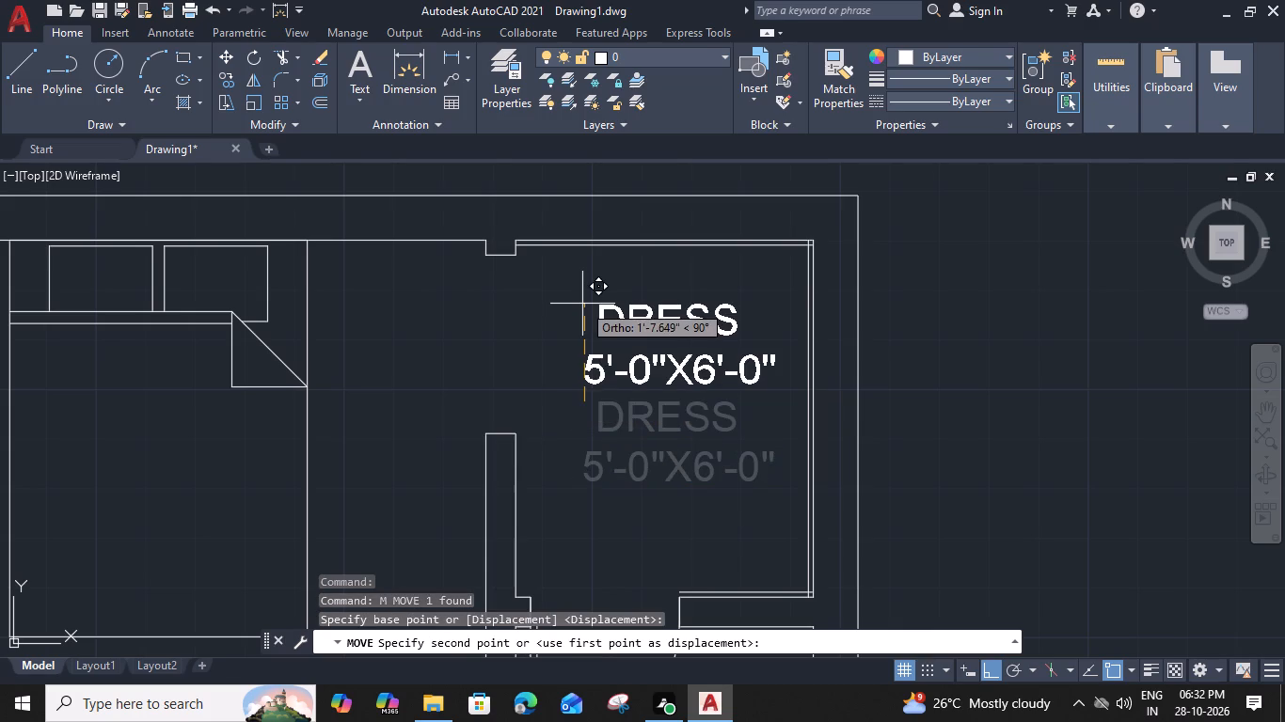
left_click(582, 304)
Finish the northward move of the DRESS 5'-0"X6'-0" label and shift it straight west, clear of the east wall's wardrobe area.
left_click(595, 383)
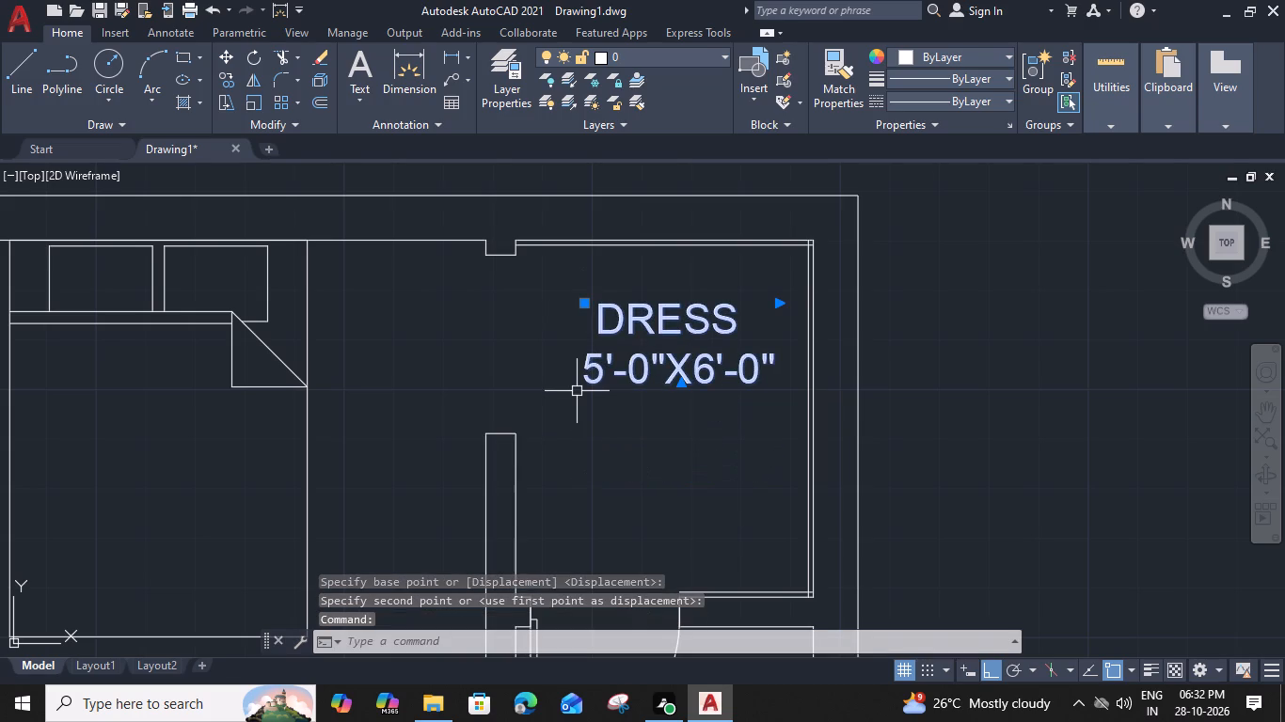
type("M")
key("space")
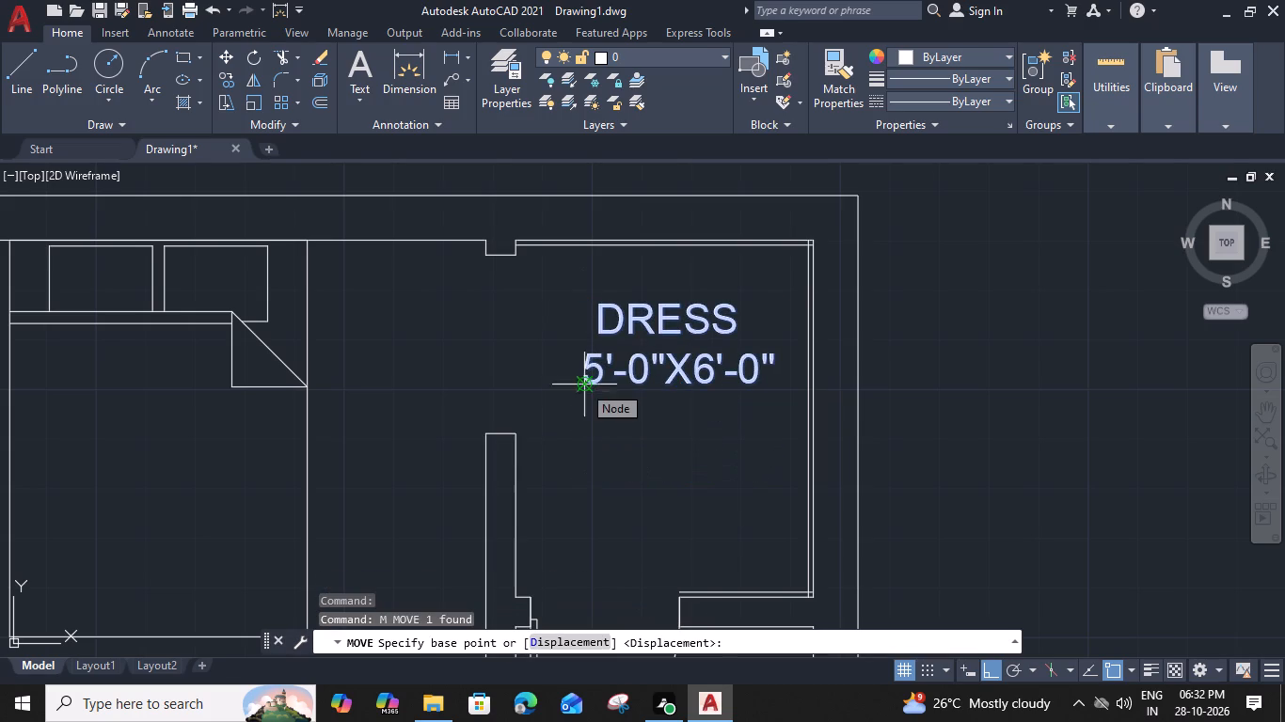
left_click(591, 379)
left_click(484, 371)
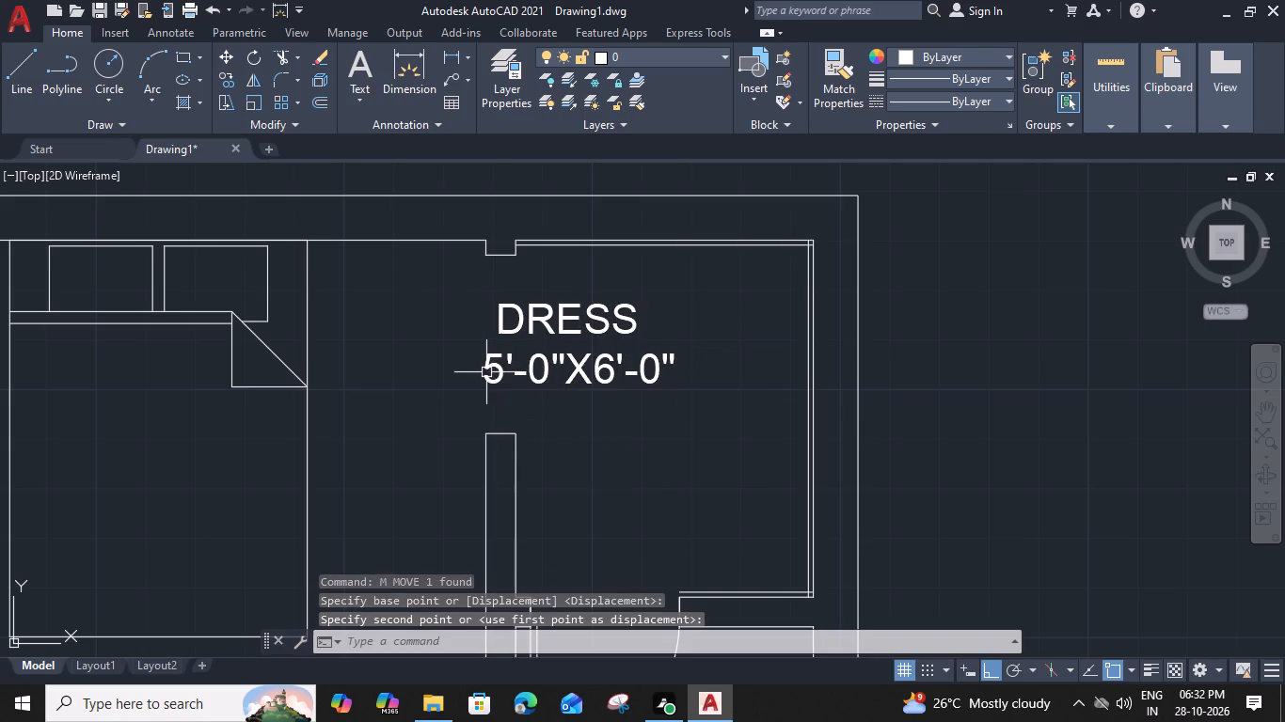
key("Escape")
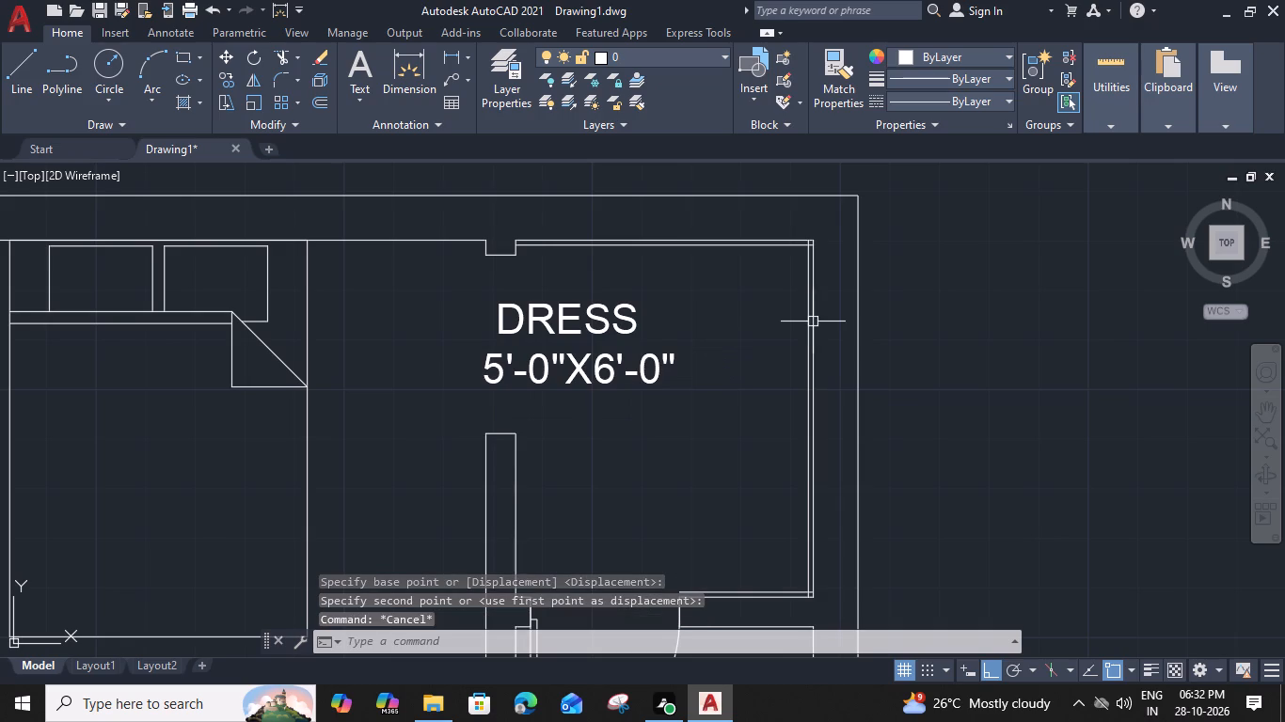
Offset the inner east line of the DRESS 5'-0"X6'-0" room 2' westward to form the wardrobe front.
scroll(775, 310, "up", 1)
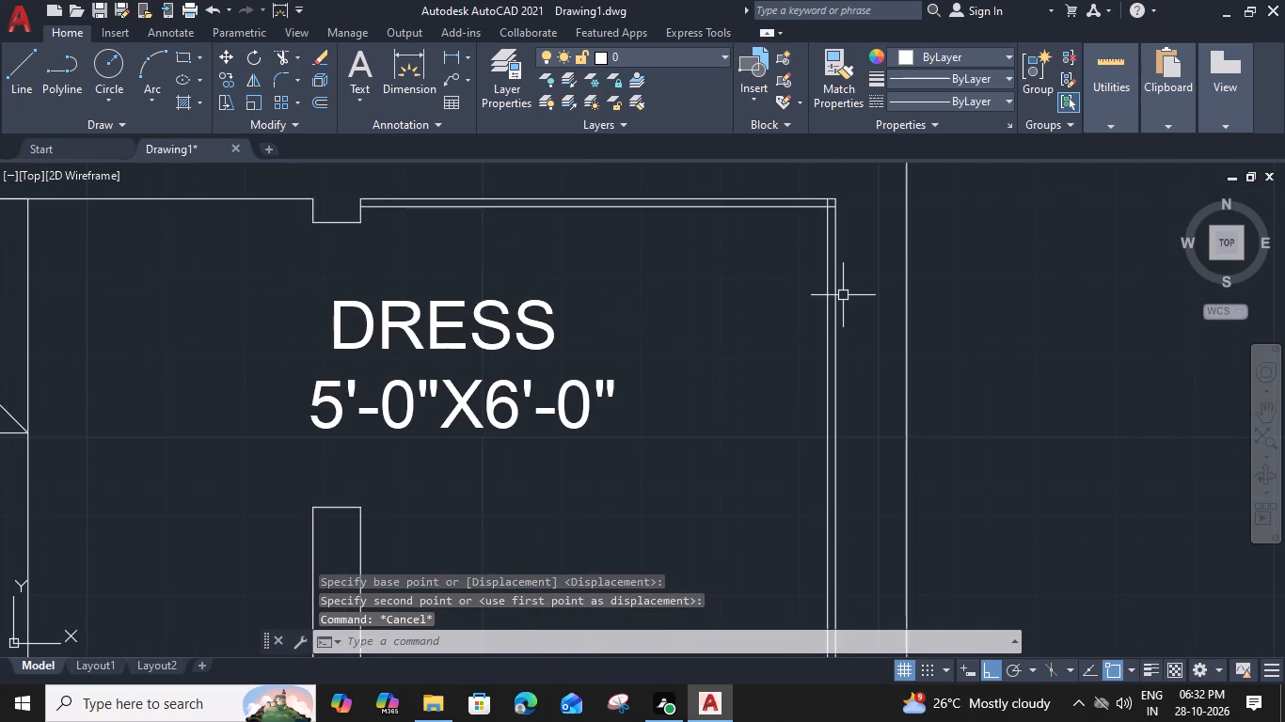
left_click(829, 290)
type("O 2'")
key("space")
left_click(696, 322)
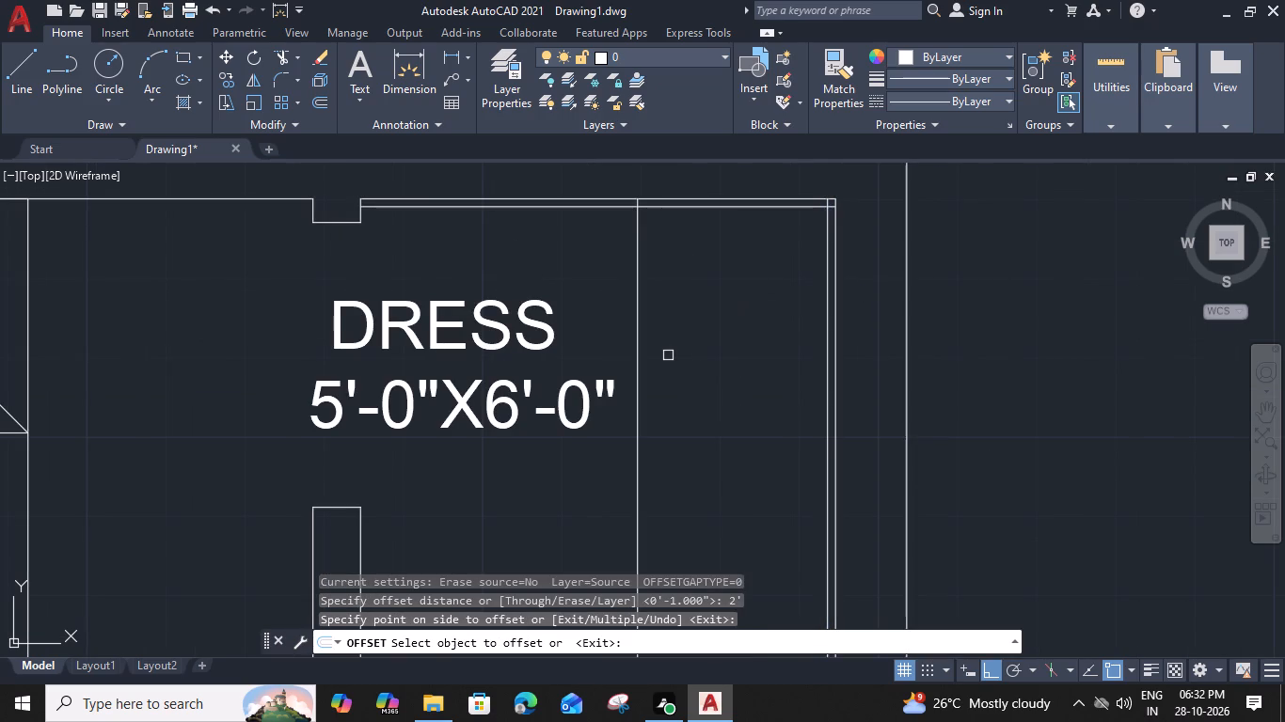
scroll(558, 452, "down", 1)
left_click(540, 473)
middle_click_drag(519, 440, 533, 292)
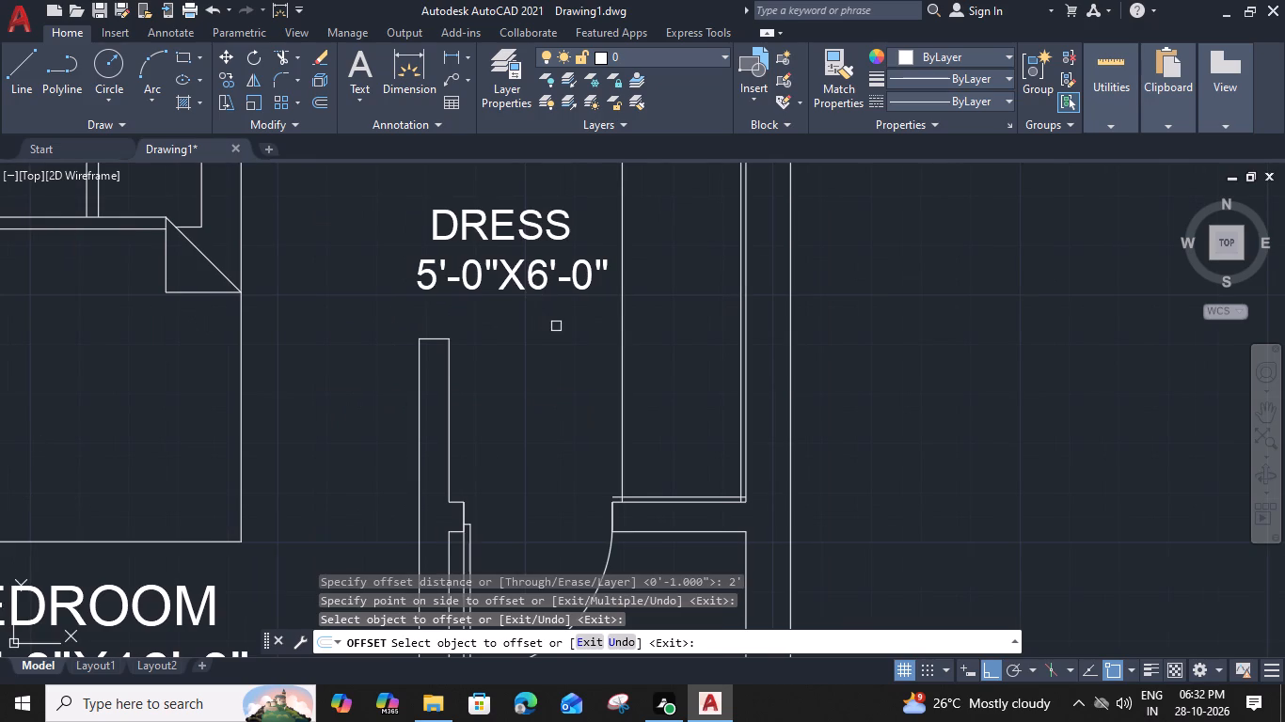
left_click(532, 345)
key("Escape")
Offset the wardrobe's front line 2" eastward to give the front its thickness.
left_click(622, 343)
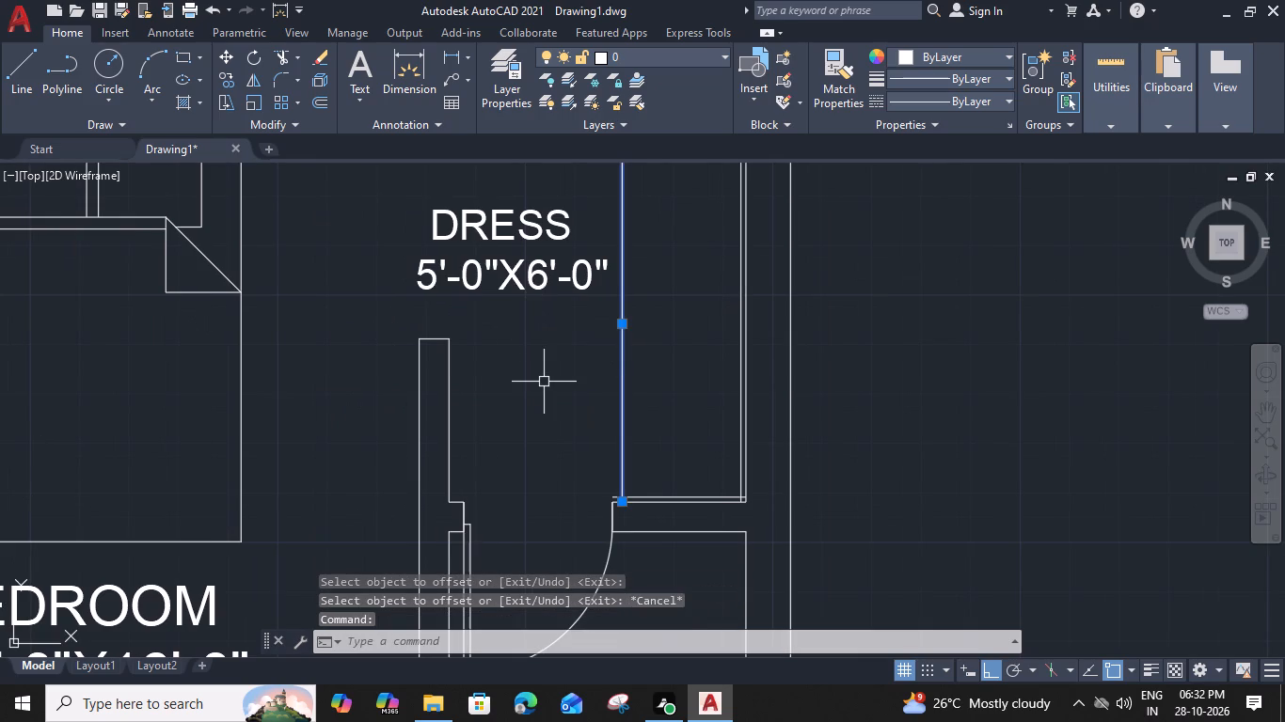
type("O")
key("space")
key("2")
key("shift+quotedbl")
key("Return")
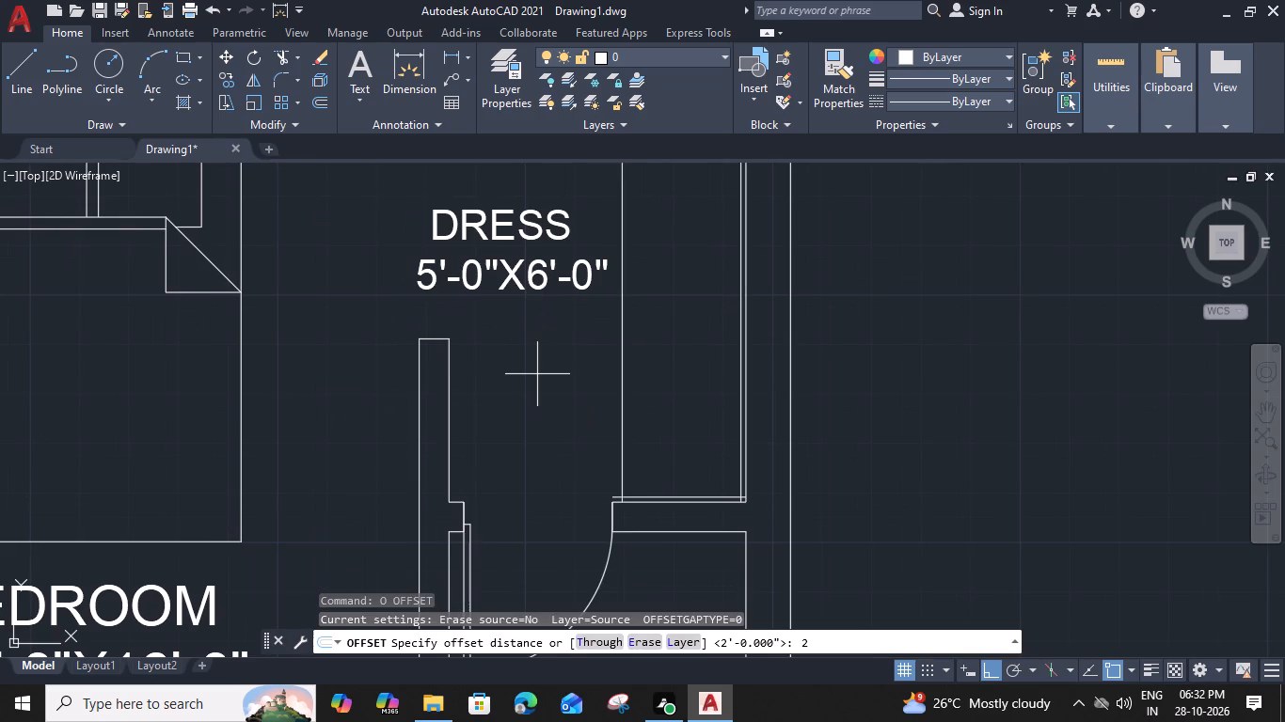
left_click_drag(720, 387, 735, 390)
key("Escape")
Trim the line ends extending past the wardrobe's inner outline at its southwest and southeast corners.
key("t")
type("R")
key("space")
scroll(610, 469, "up", 2)
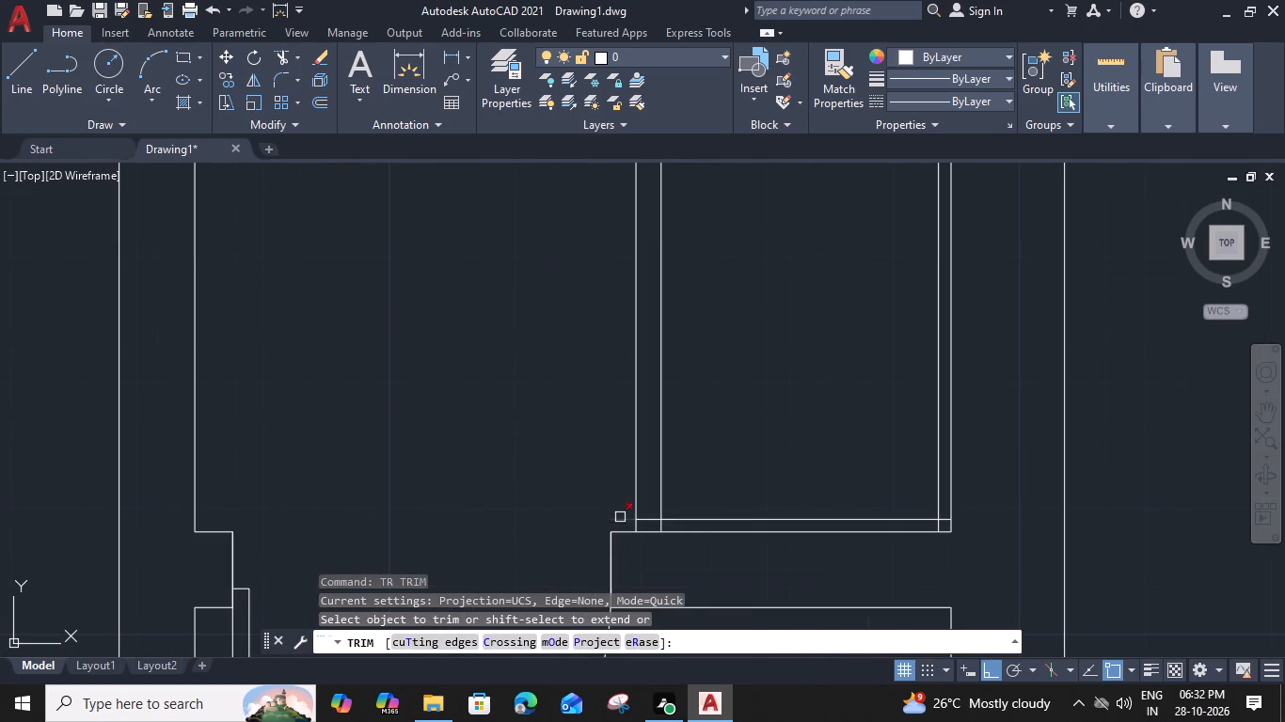
left_click(620, 517)
scroll(626, 521, "up", 2)
left_click(632, 530)
scroll(833, 539, "down", 1)
left_click(1204, 537)
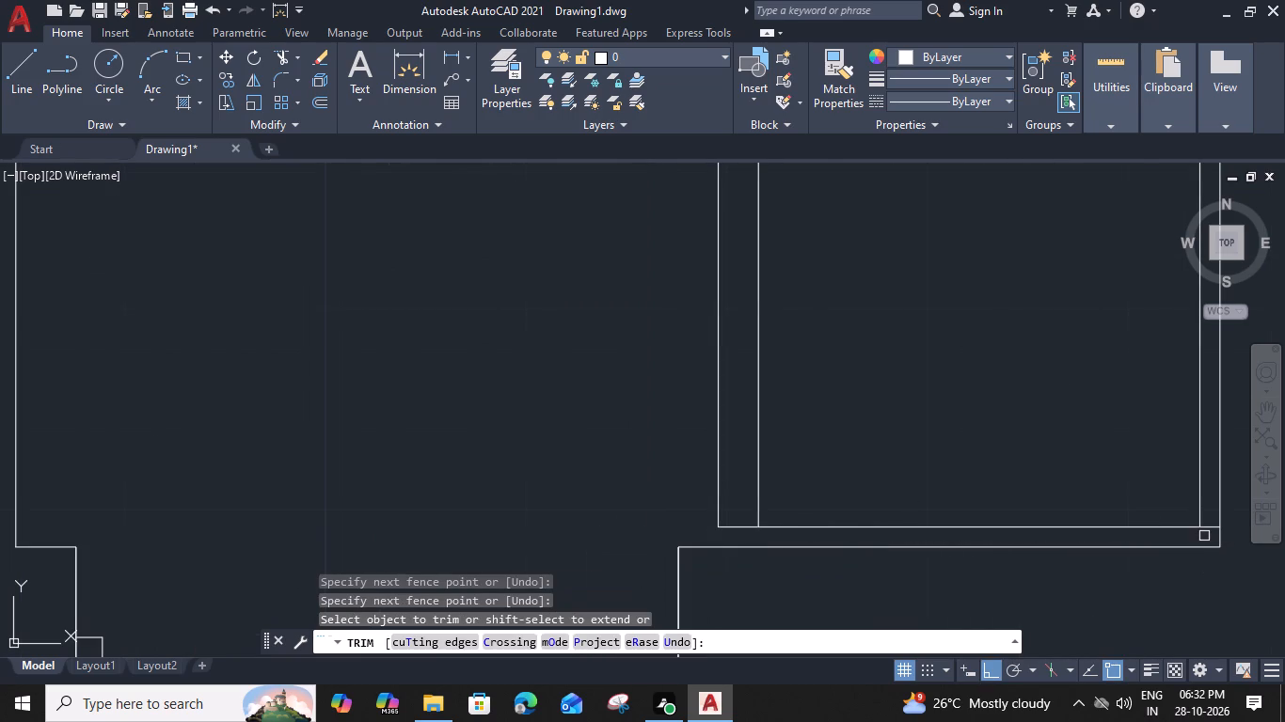
left_click(1208, 526)
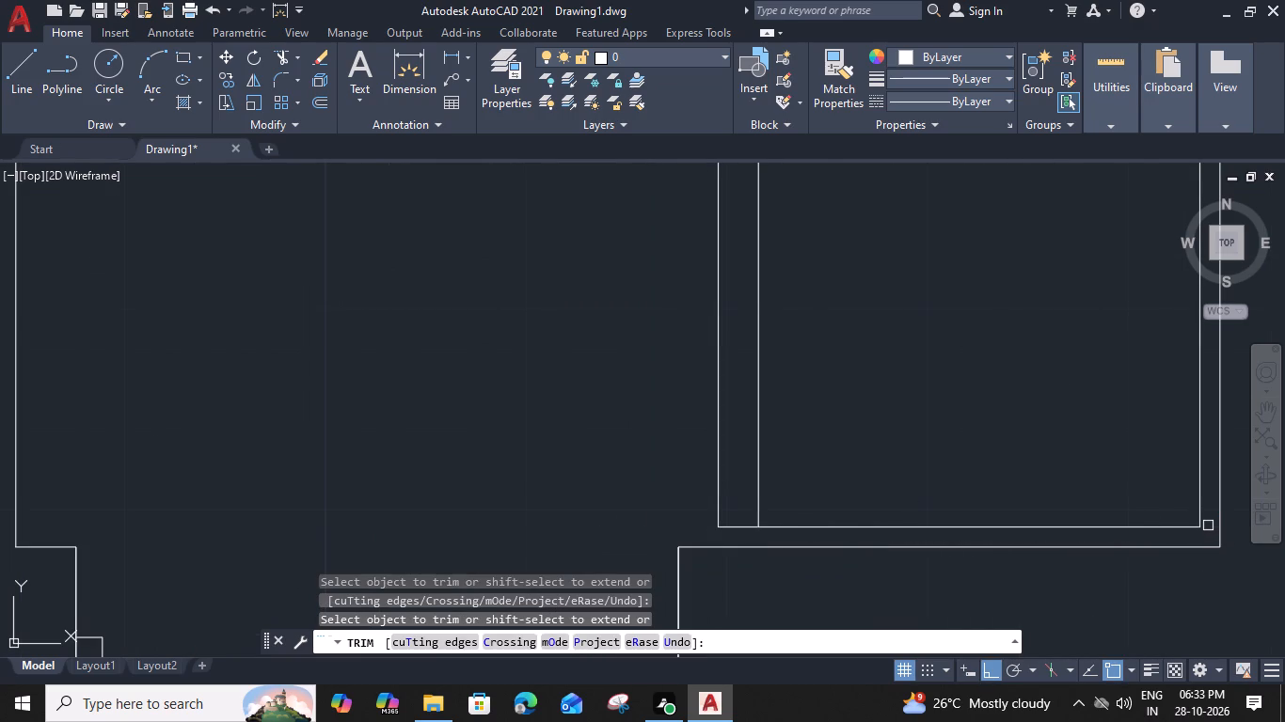
Trim the line ends extending past the wardrobe's inner outline at its northwest and northeast corners.
scroll(1088, 404, "down", 3)
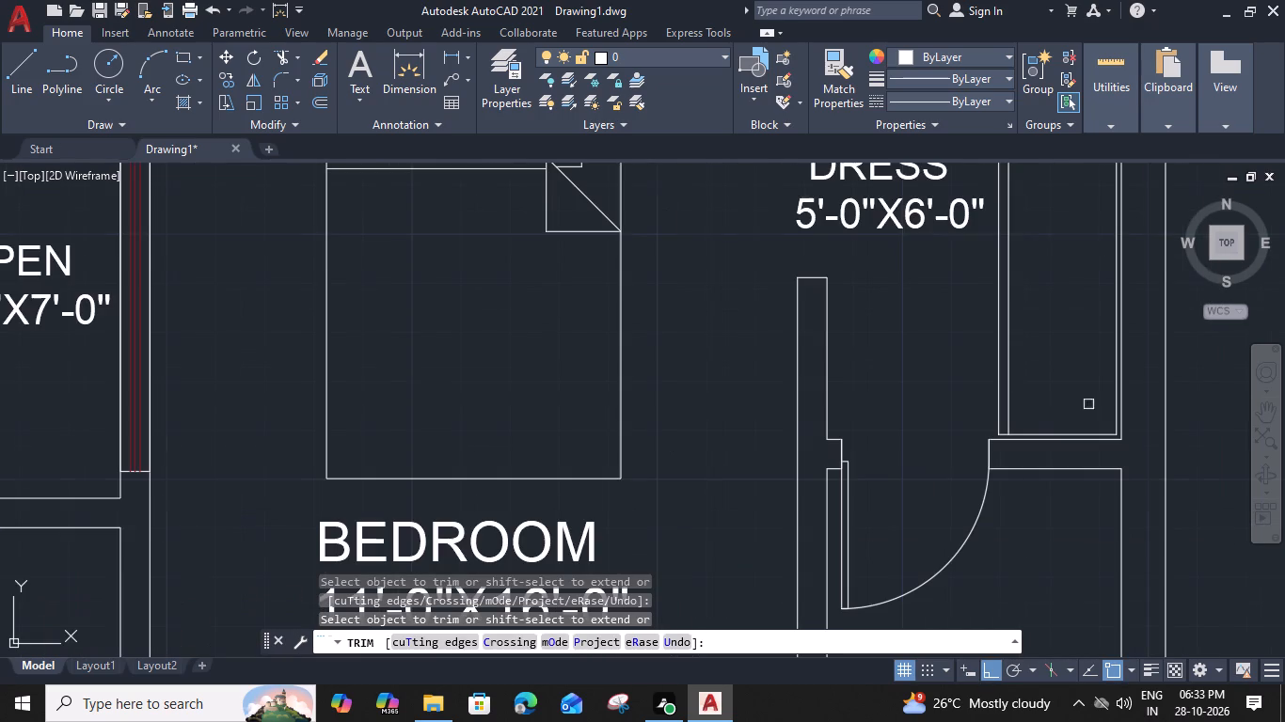
middle_click_drag(1018, 384, 788, 562)
scroll(718, 244, "up", 2)
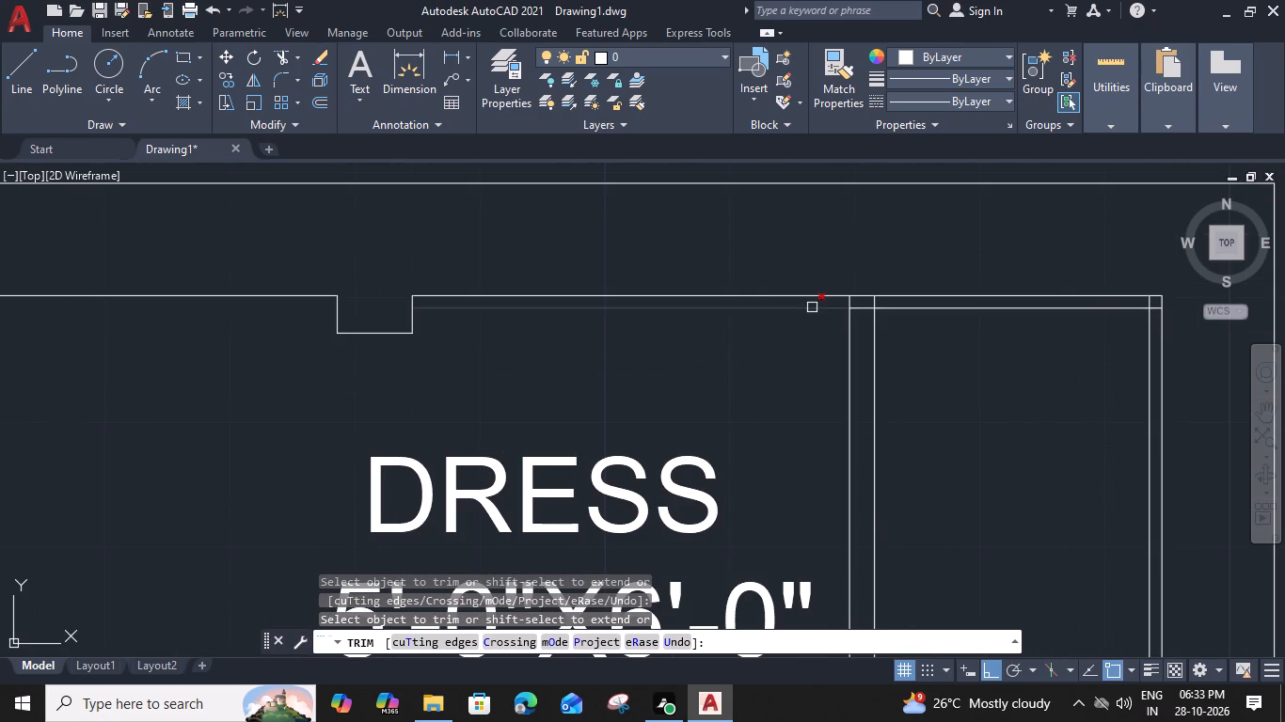
left_click(812, 307)
scroll(839, 305, "up", 2)
left_click(839, 304)
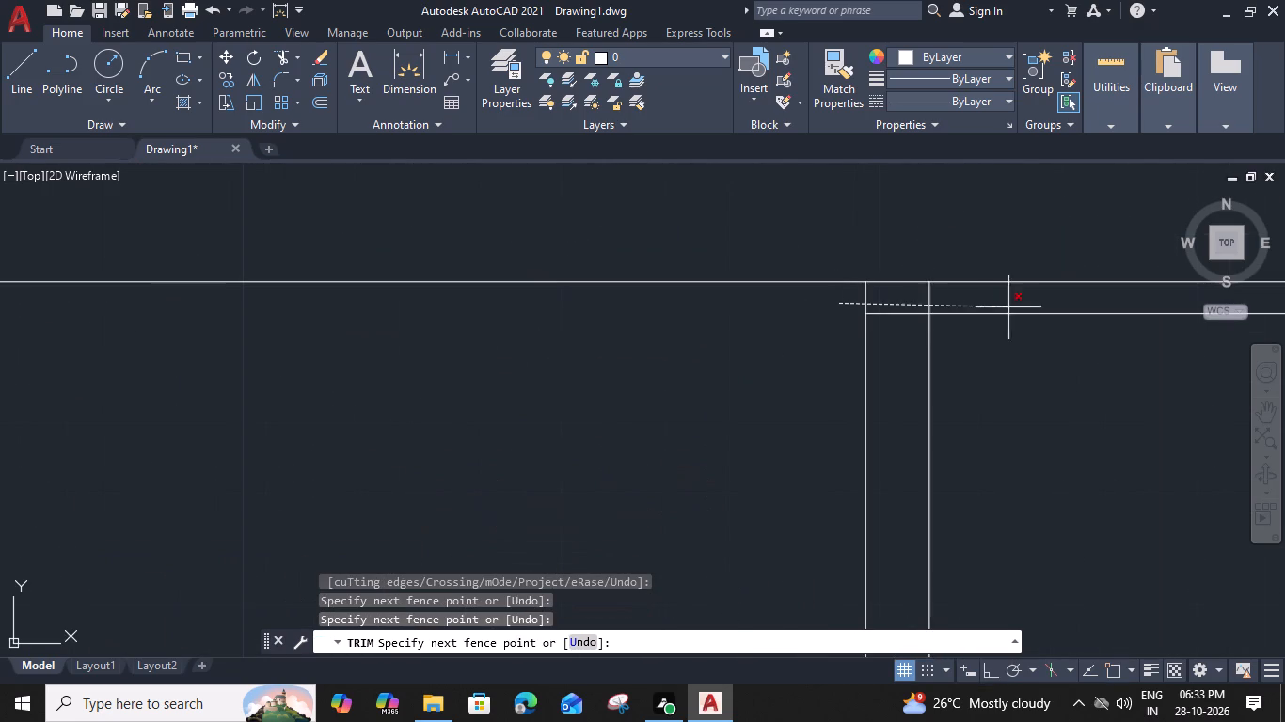
middle_click_drag(1018, 305, 457, 306)
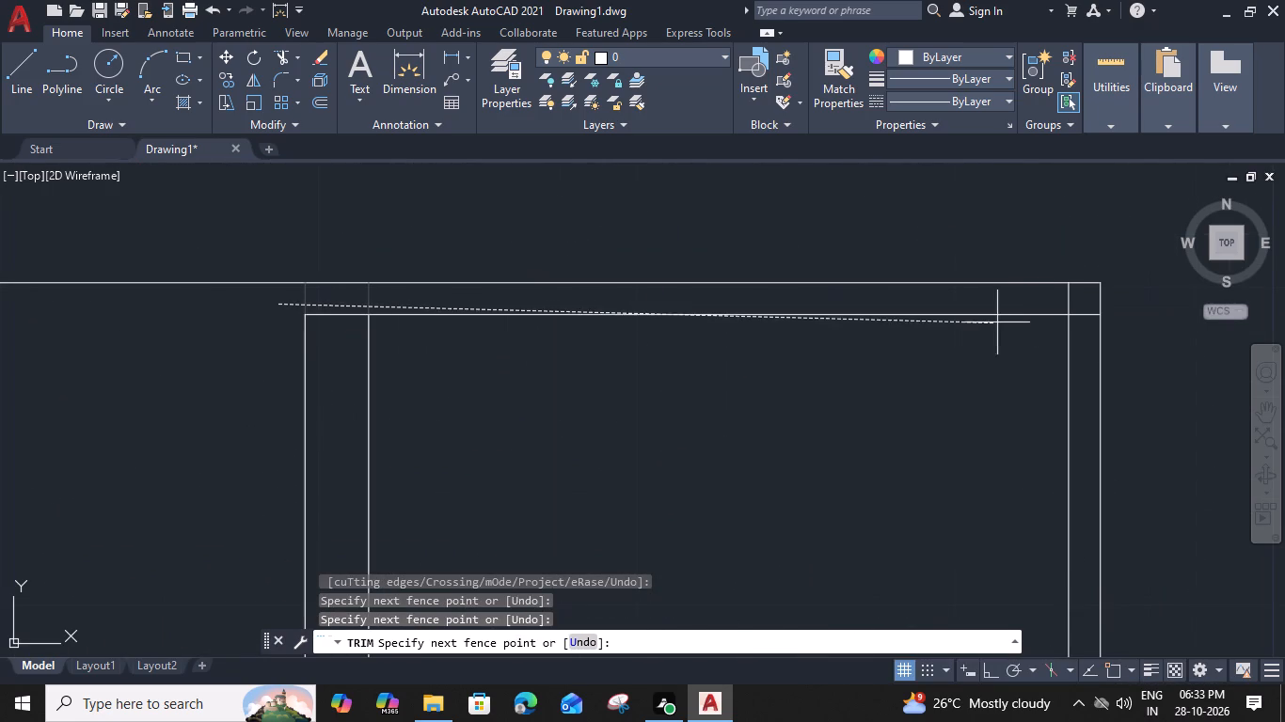
left_click(1090, 299)
left_click(1081, 314)
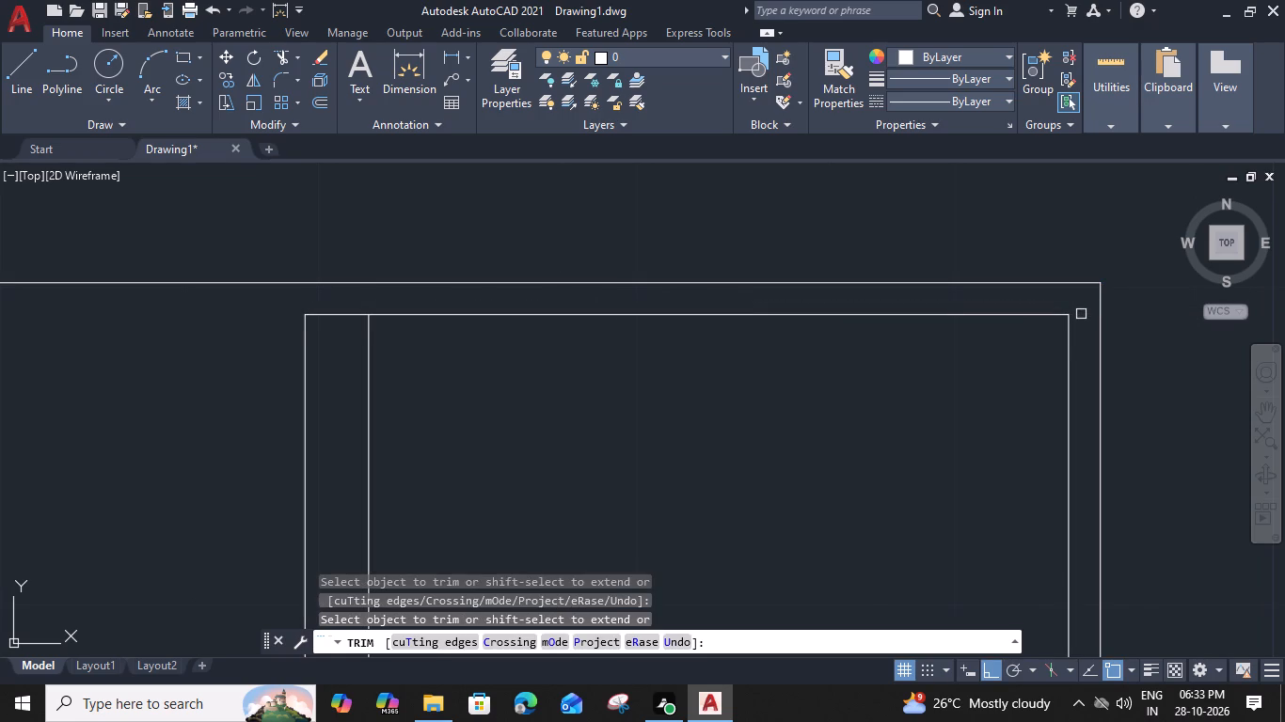
key("Escape")
Draw the hanging rail as a vertical line from the midpoint of the wardrobe's inner north line to its inner south line.
type("L")
key("space")
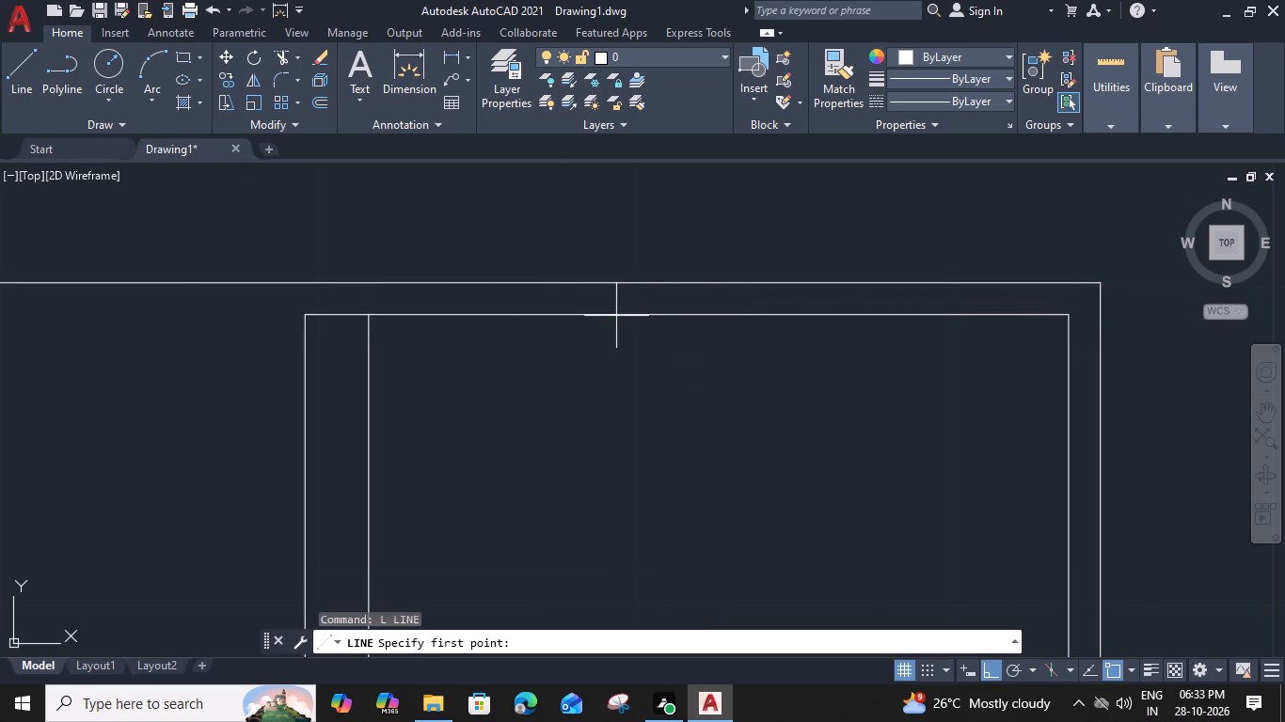
left_click(684, 316)
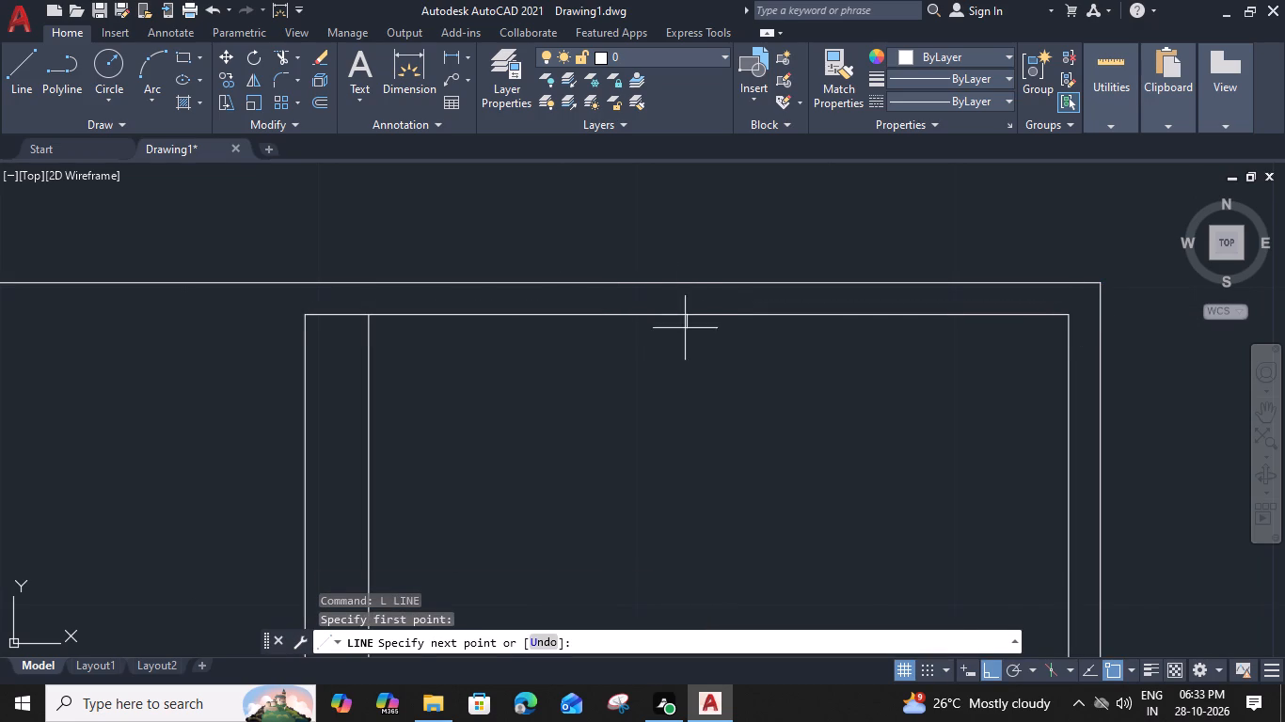
scroll(686, 431, "down", 2)
middle_click_drag(688, 415, 687, 172)
scroll(672, 489, "down", 2)
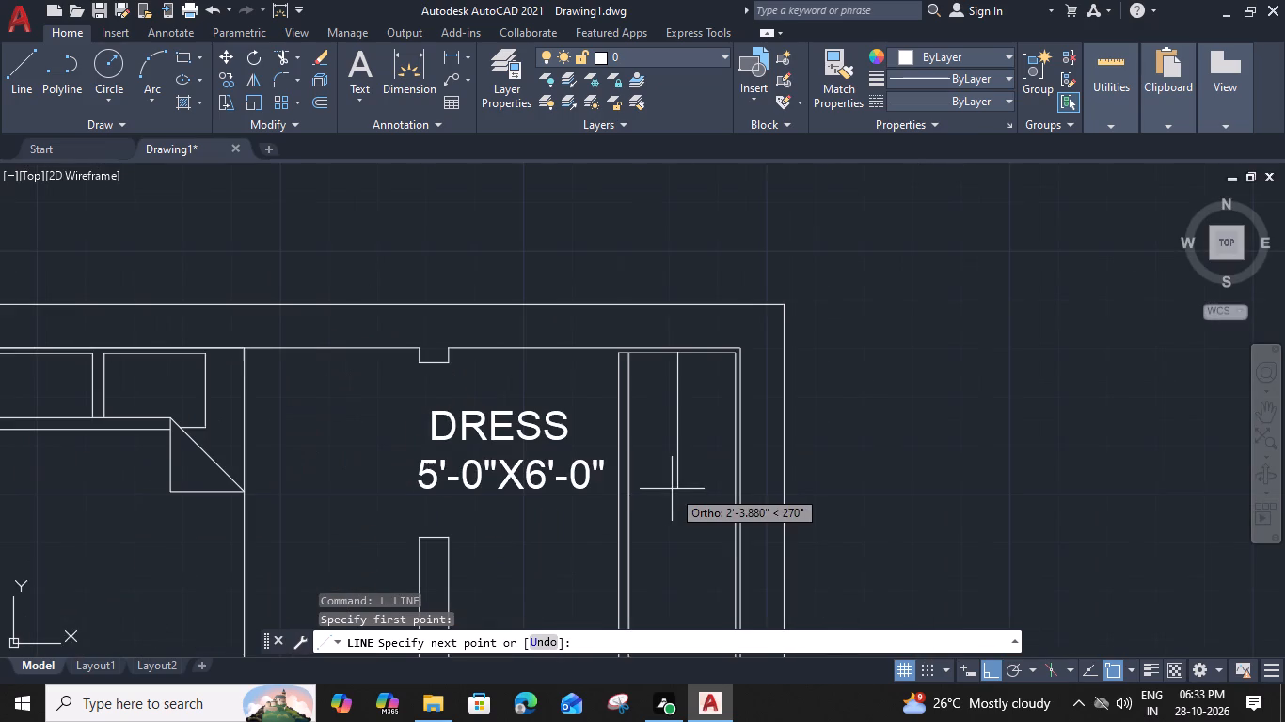
middle_click_drag(677, 522, 676, 316)
scroll(670, 451, "up", 1)
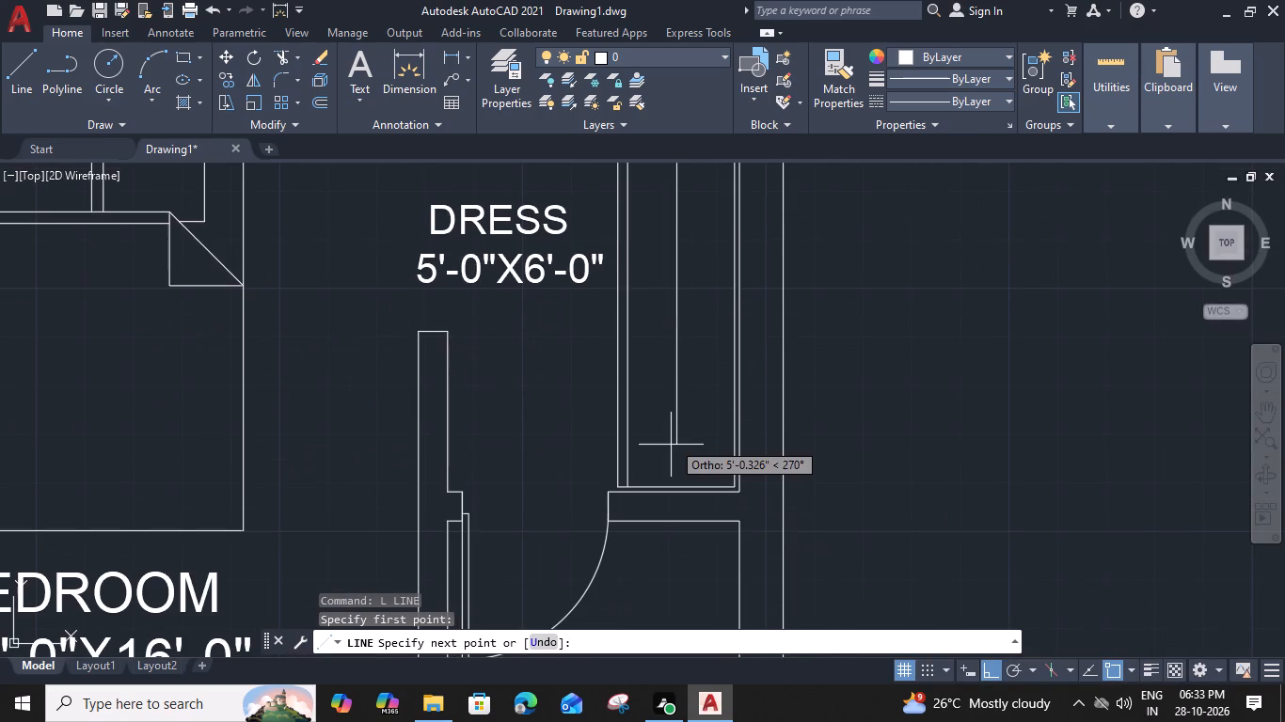
left_click(682, 506)
key("space")
Draw two crossing slanted hanger lines between the wardrobe's inner west and east sides at its south end.
key("space")
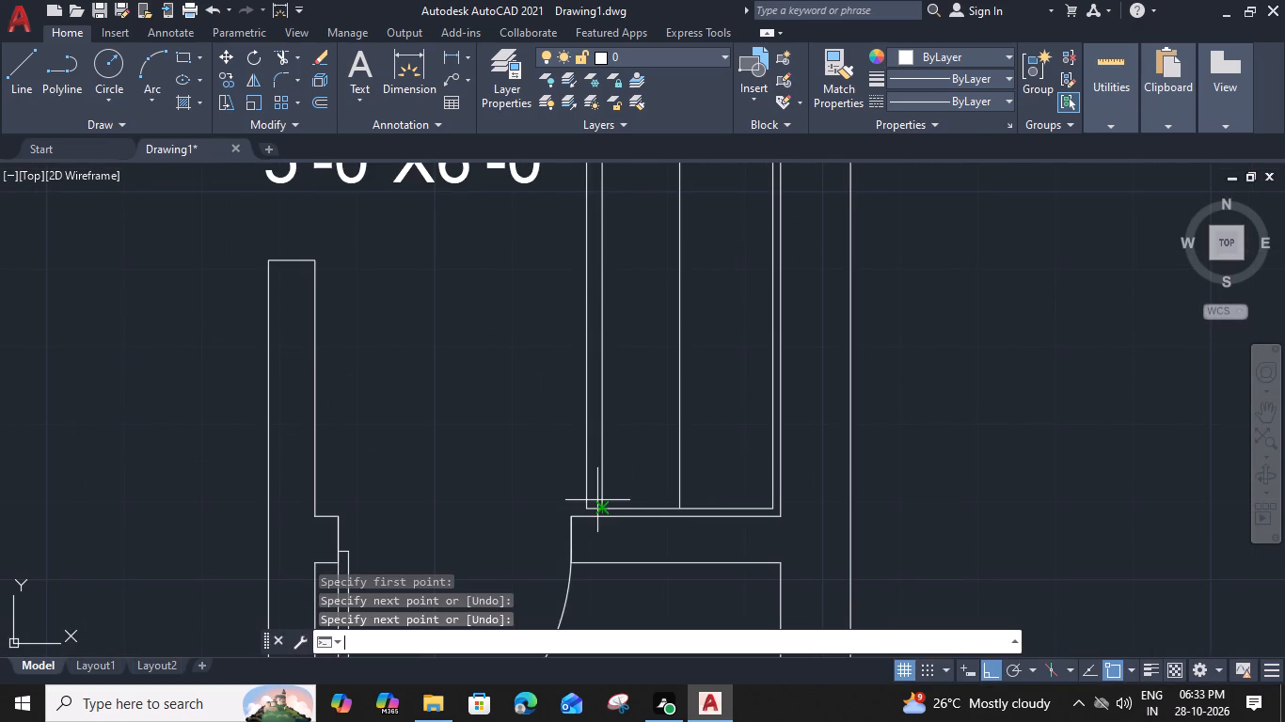
left_click(605, 510)
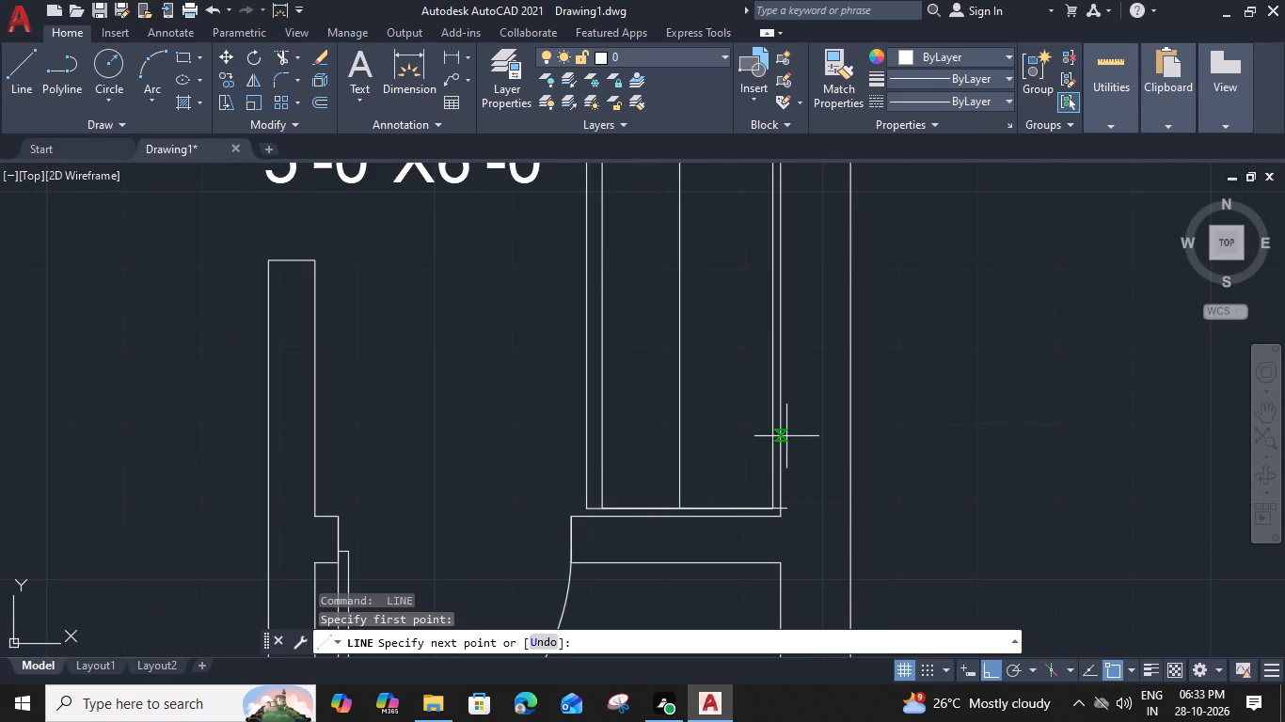
left_click(773, 432)
key("space")
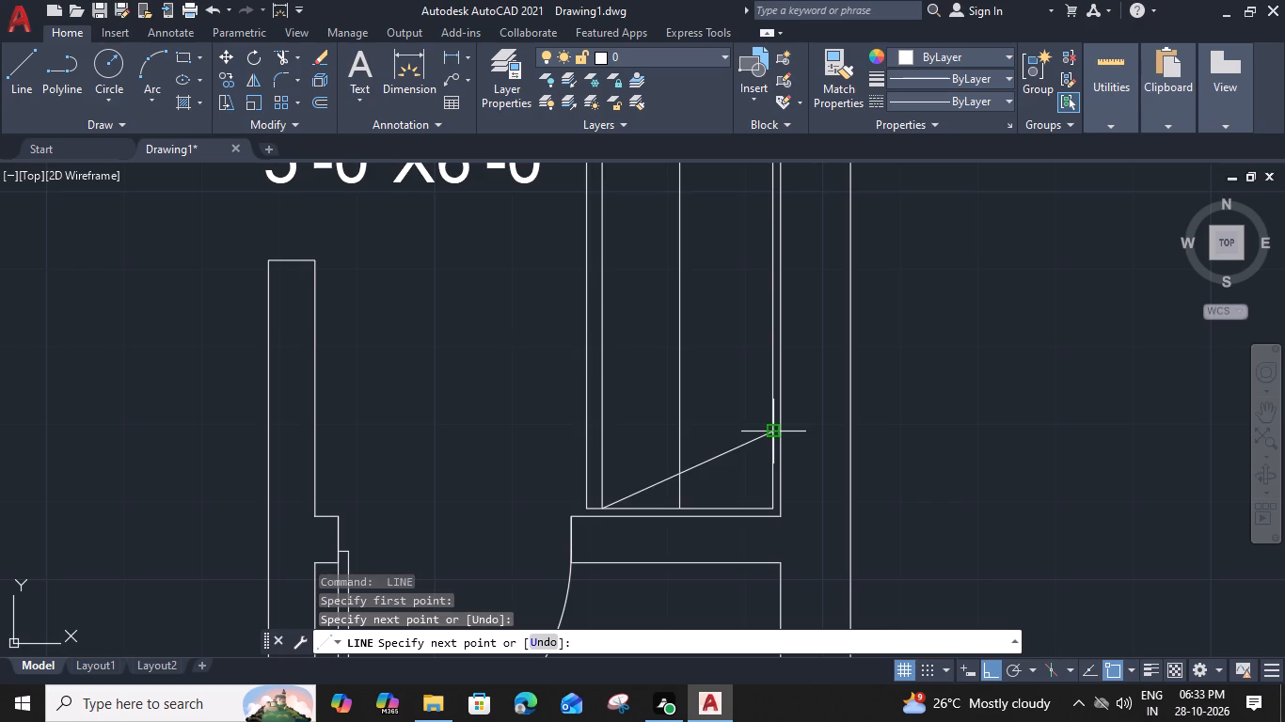
key("space")
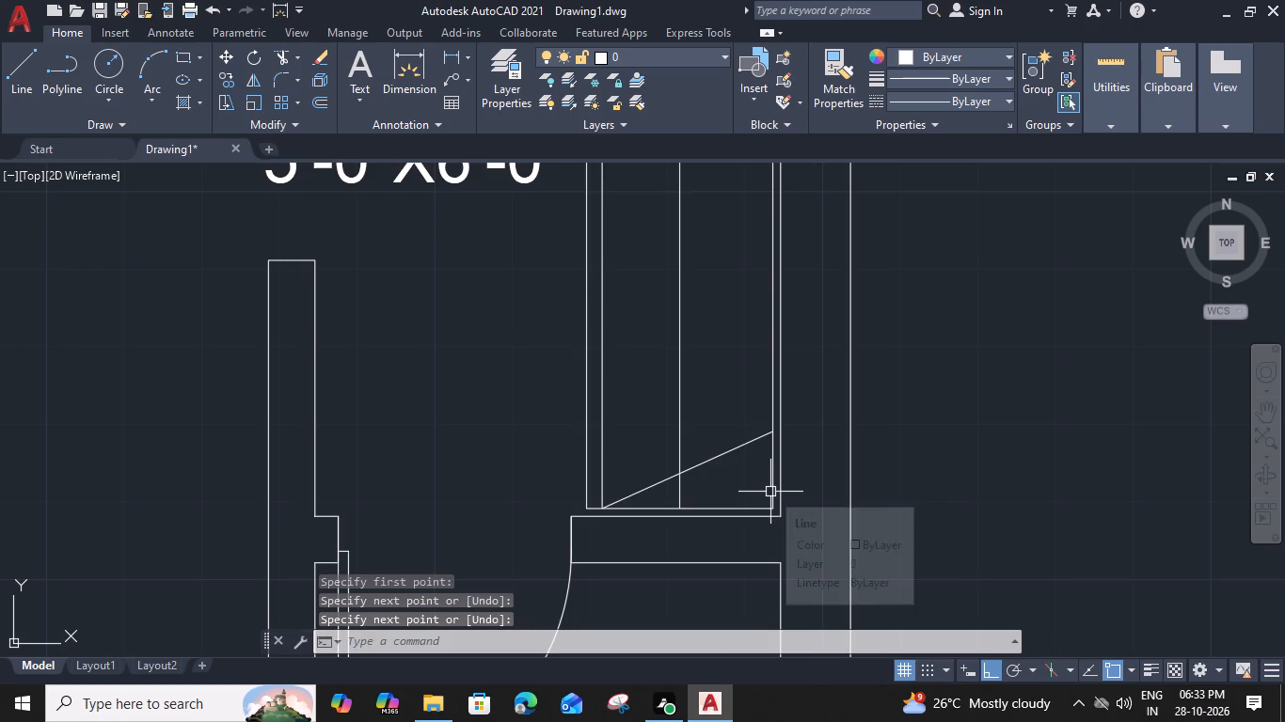
left_click(773, 478)
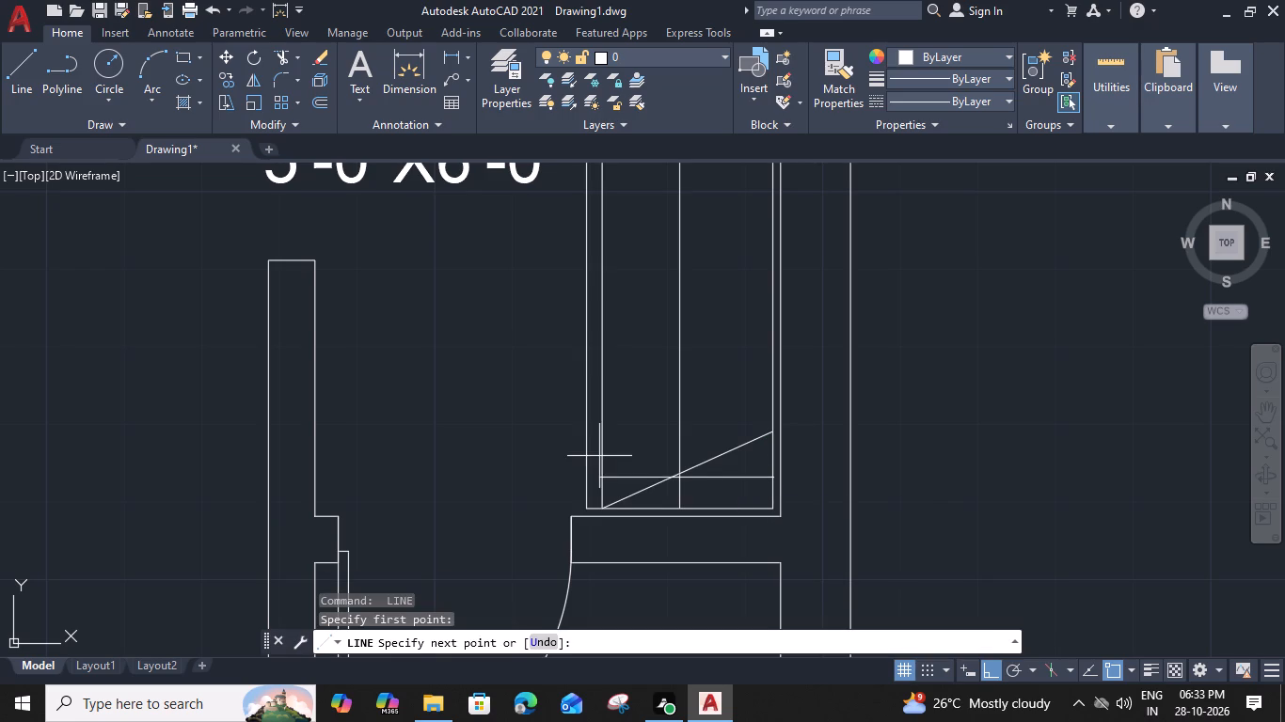
left_click(605, 456)
key("space")
Copy the pair of crossing hanger lines from its southwest end to six spaced positions northward along the wardrobe's inner west side.
left_click(722, 429)
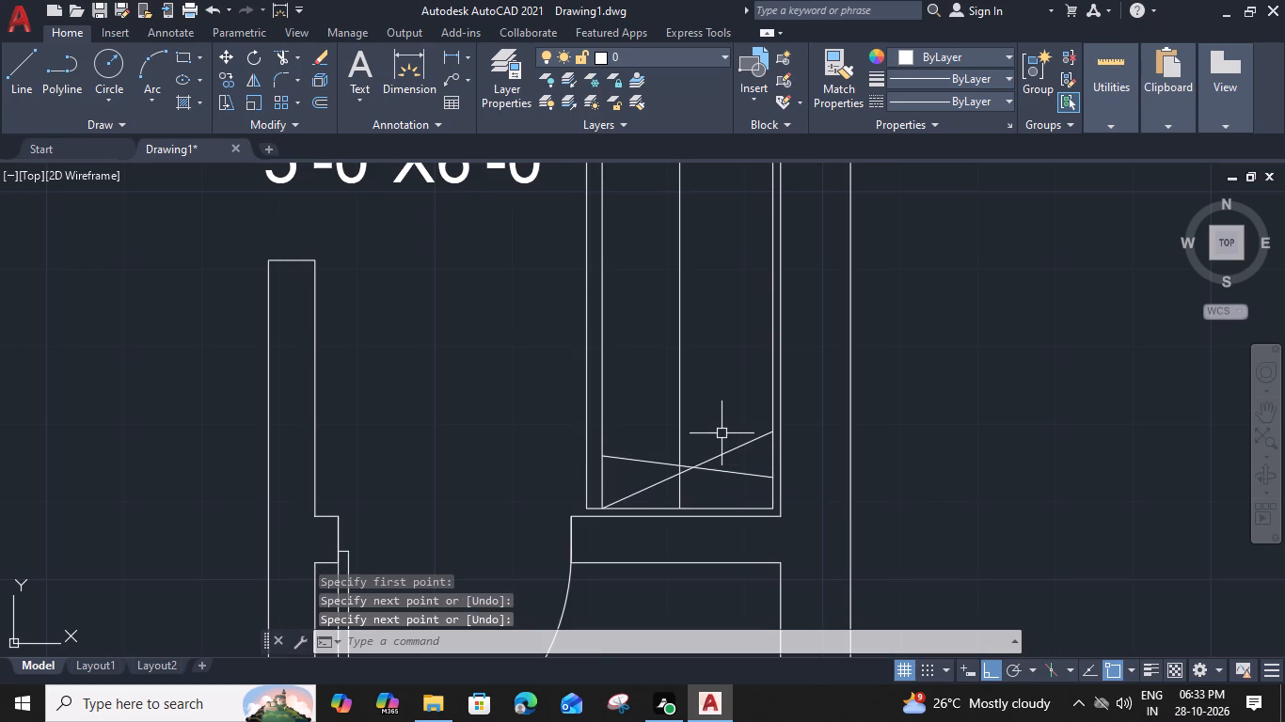
left_click(692, 479)
type("CO")
key("space")
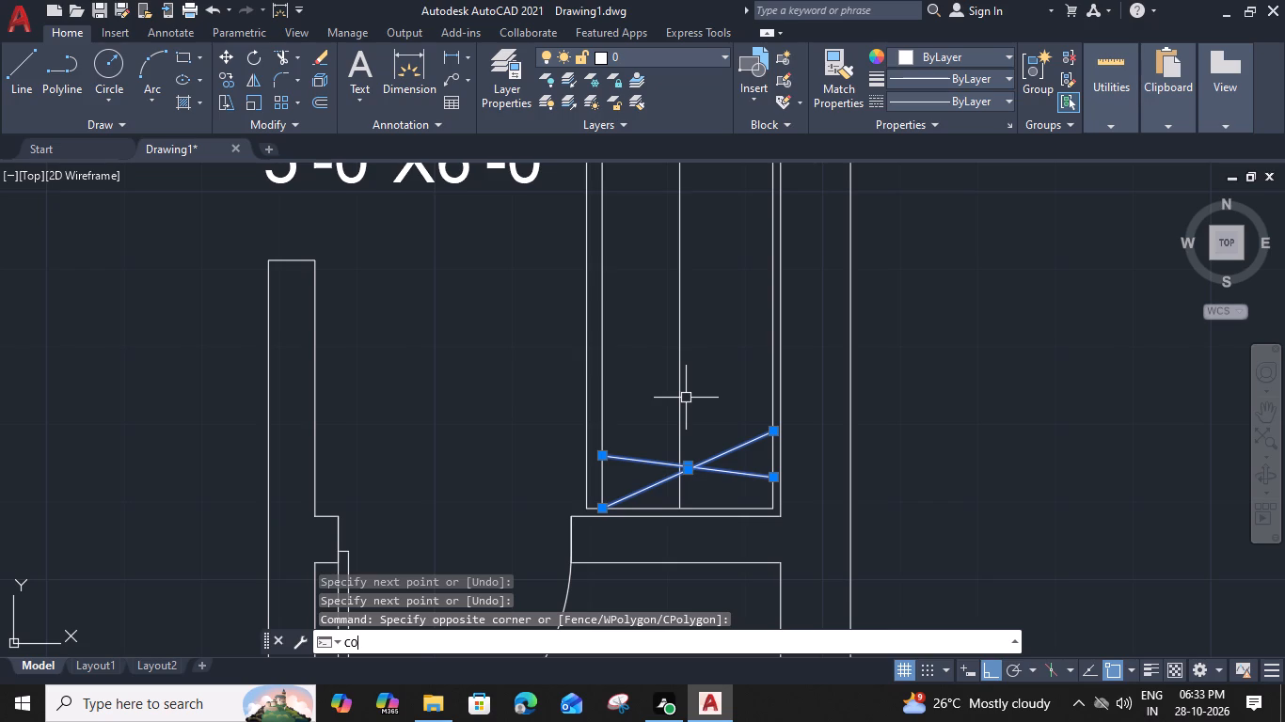
left_click(604, 507)
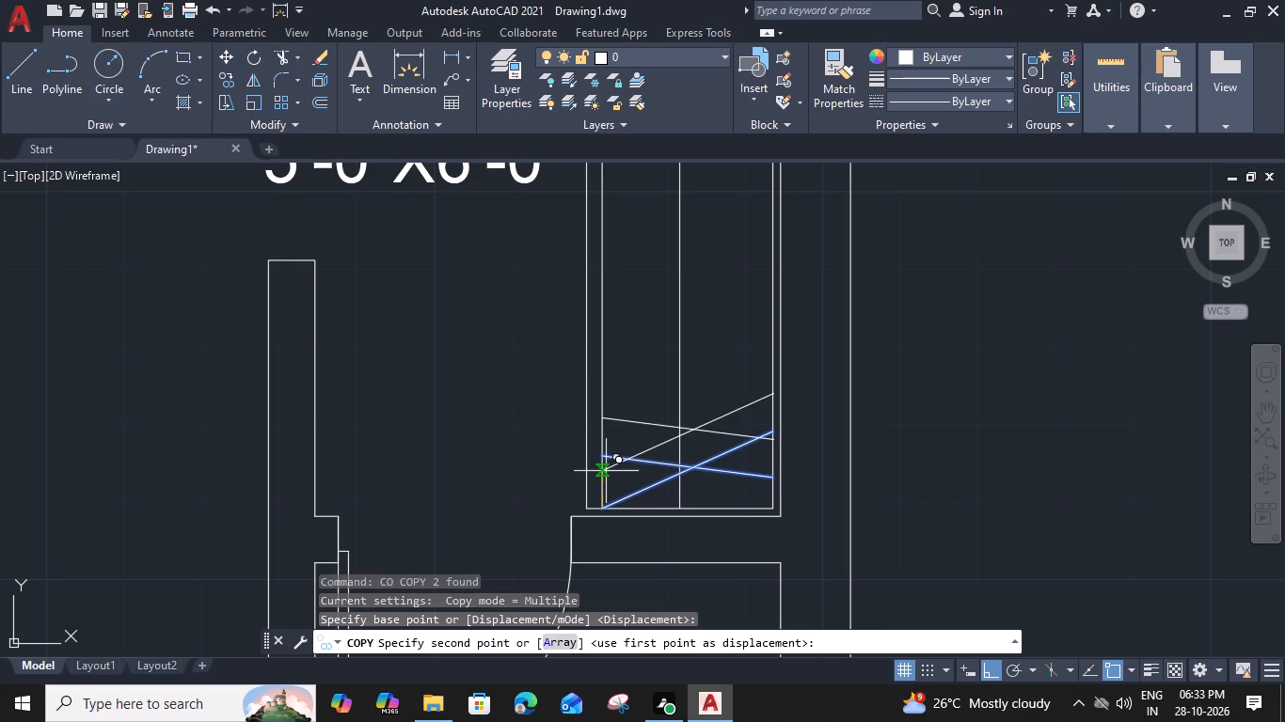
left_click(601, 482)
left_click(600, 427)
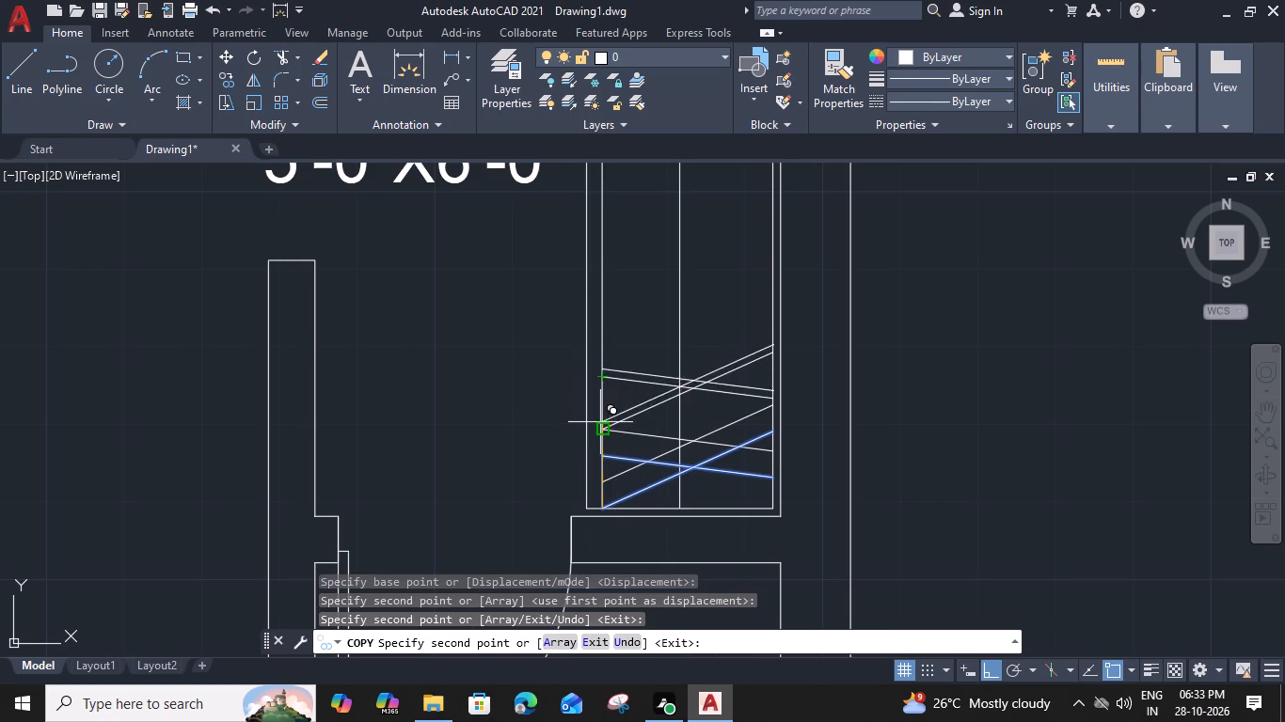
left_click(599, 378)
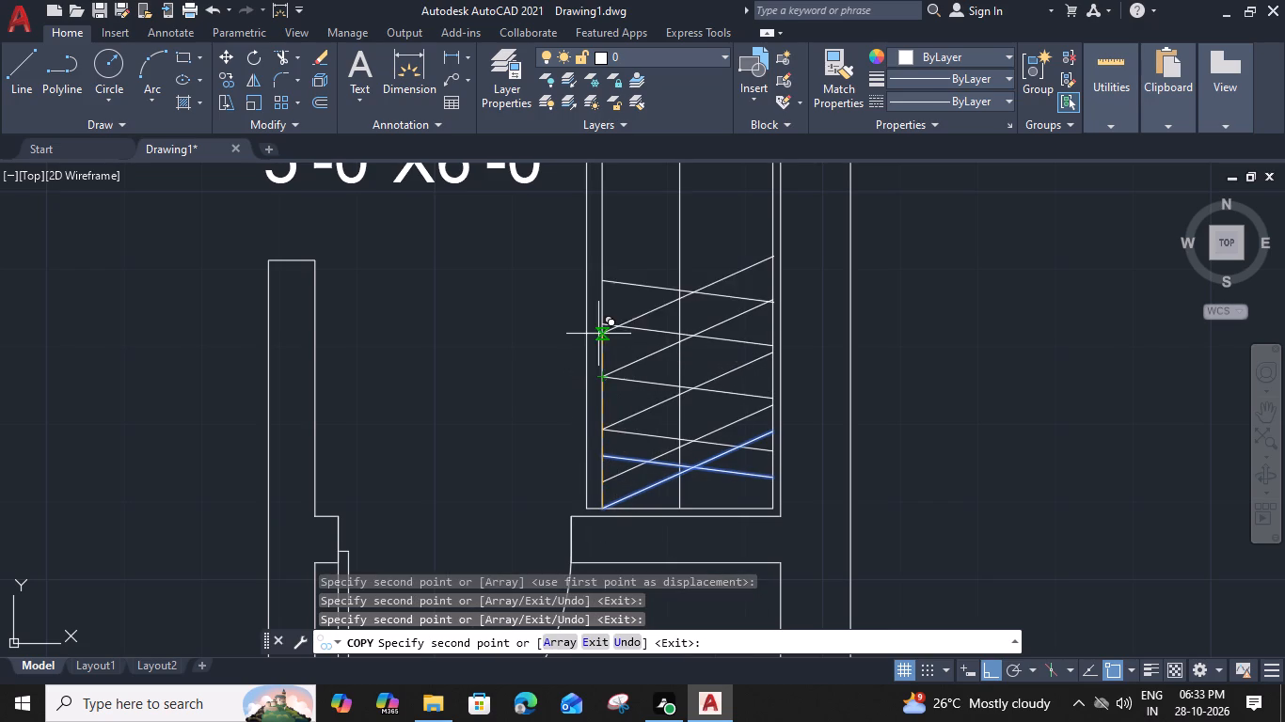
left_click(605, 401)
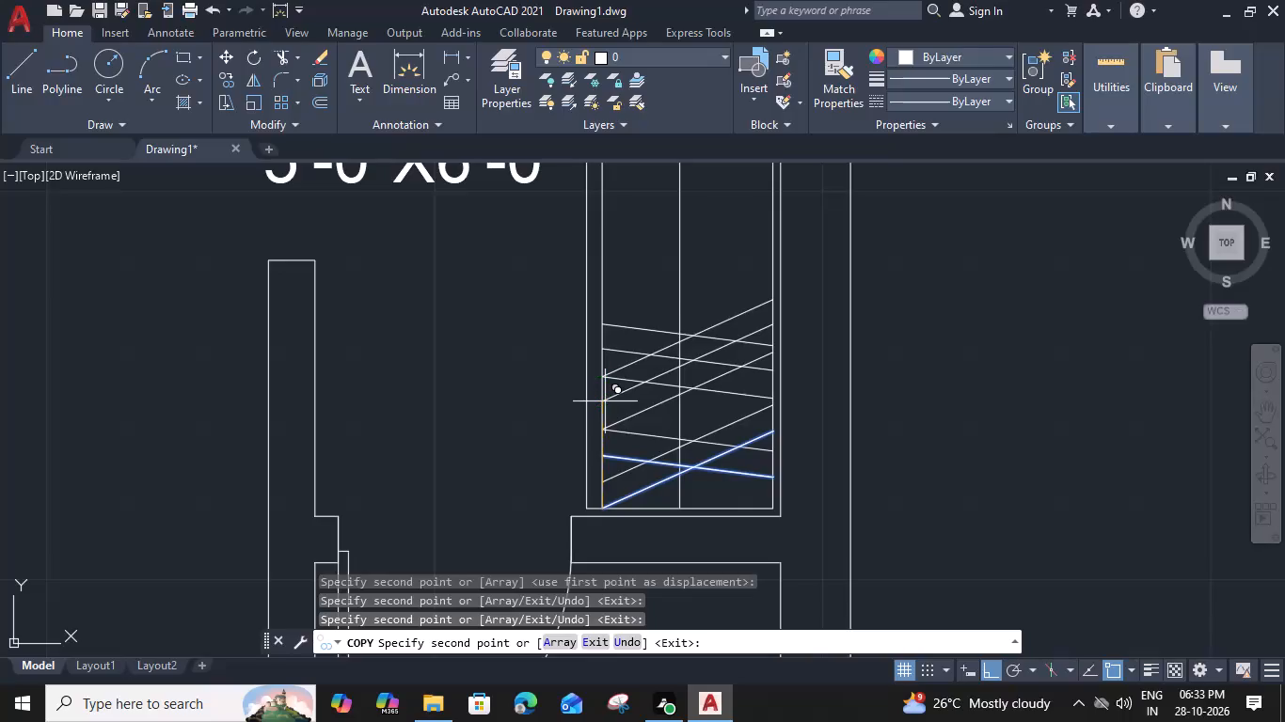
left_click(603, 348)
left_click(602, 300)
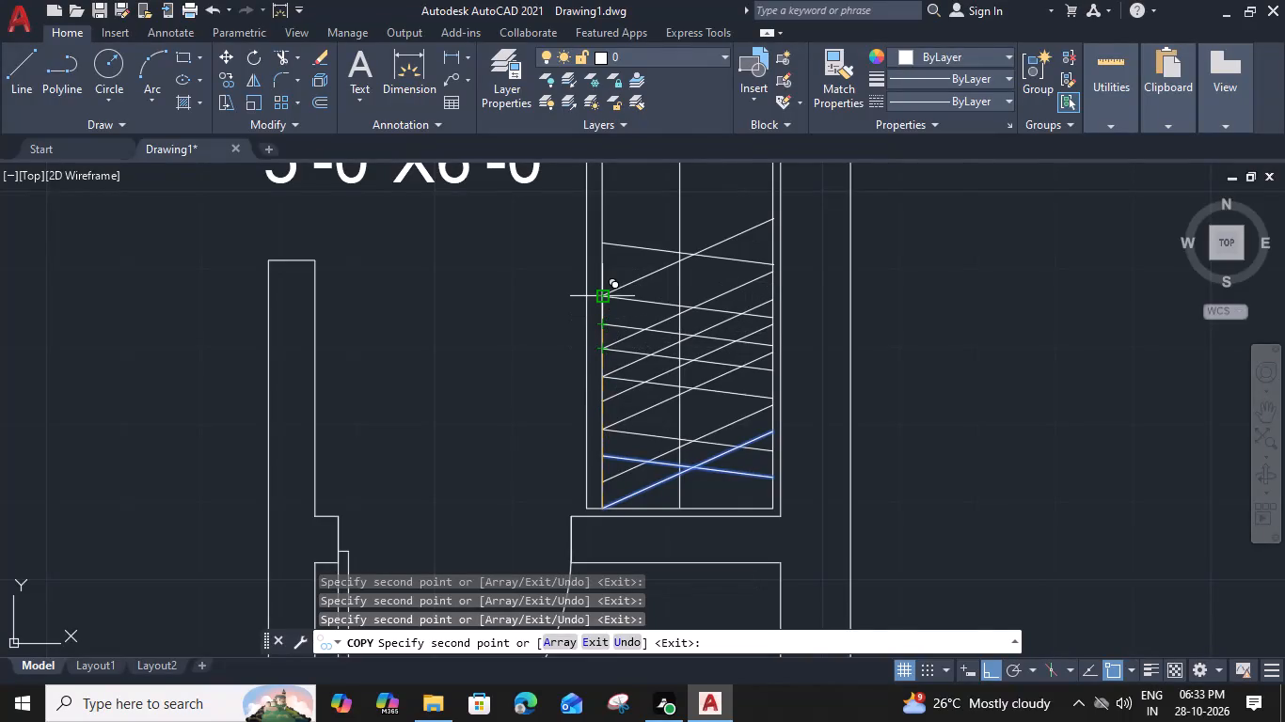
Continue placing copies of the hanger pair along the wardrobe's inner west side up to its north end.
middle_click_drag(606, 291, 613, 410)
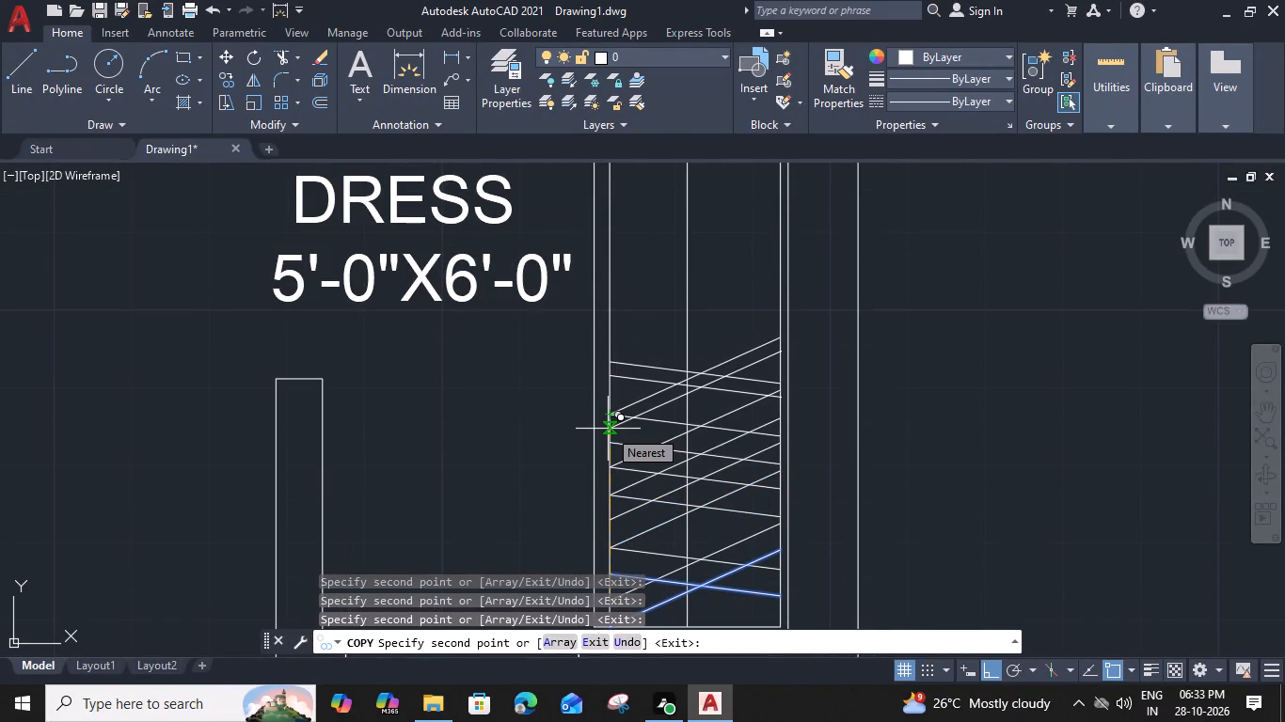
left_click(608, 429)
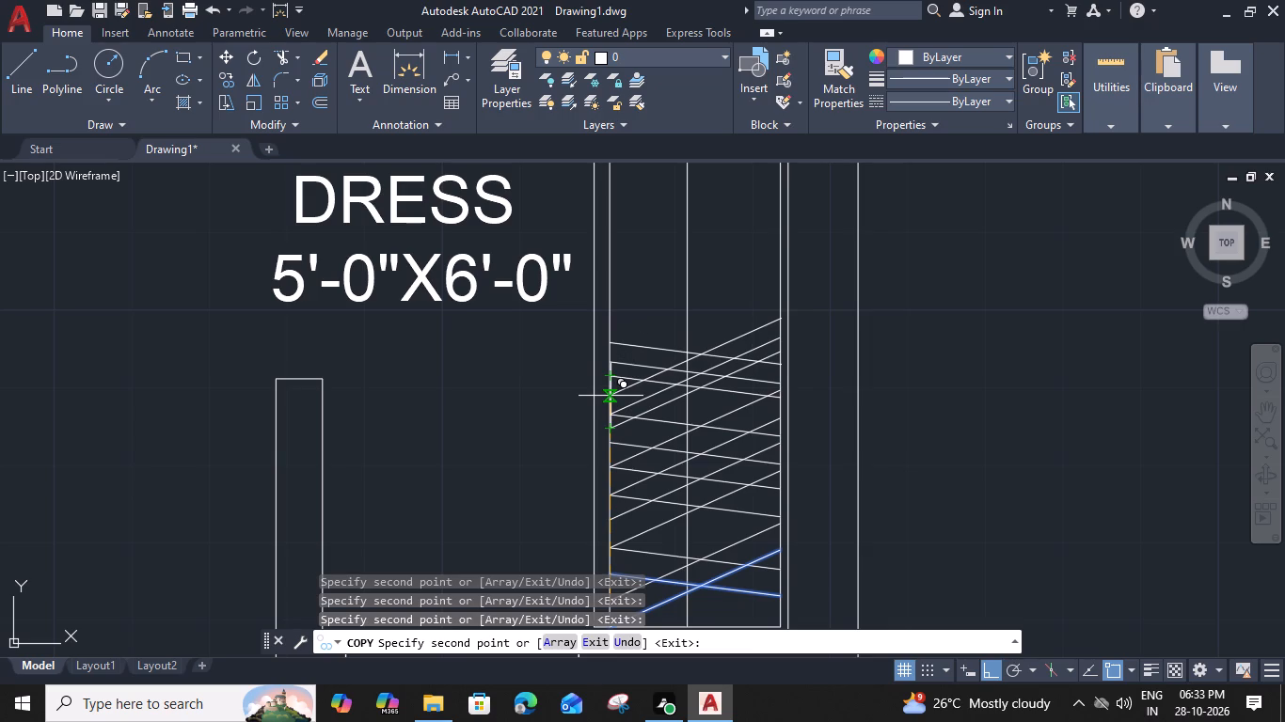
left_click(611, 396)
left_click(609, 345)
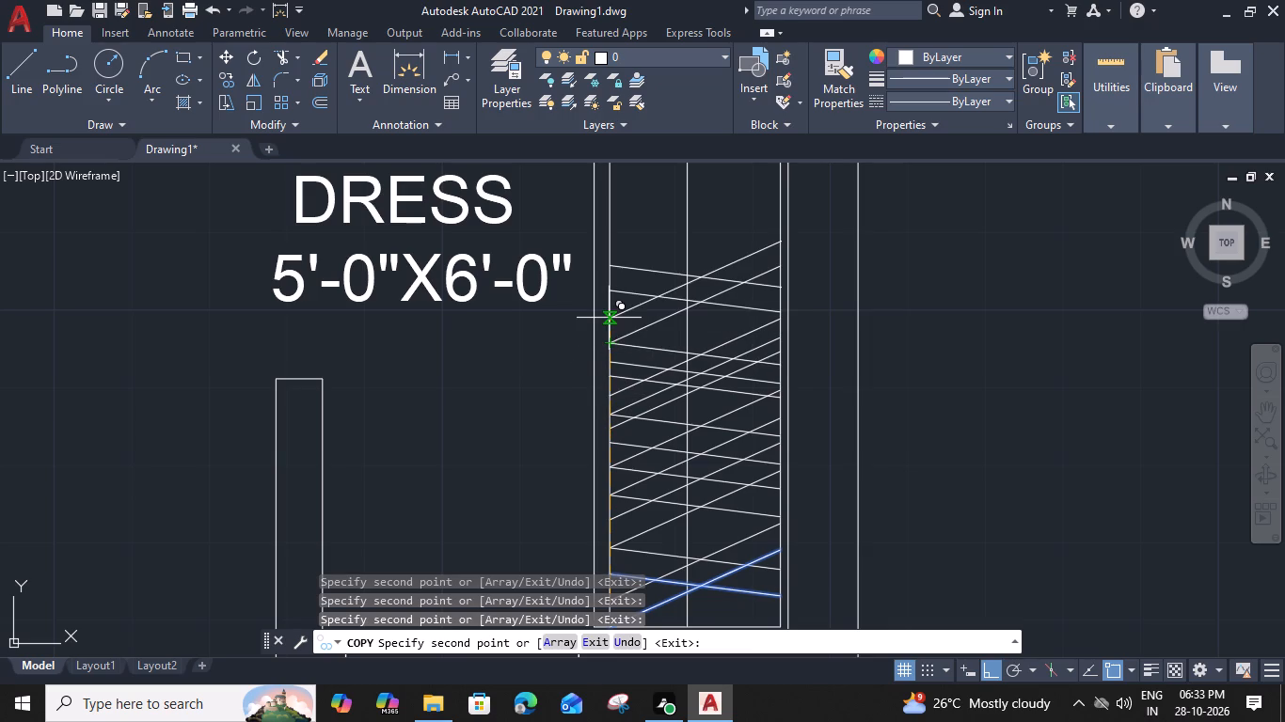
left_click(609, 317)
middle_click_drag(609, 317, 614, 400)
left_click(615, 376)
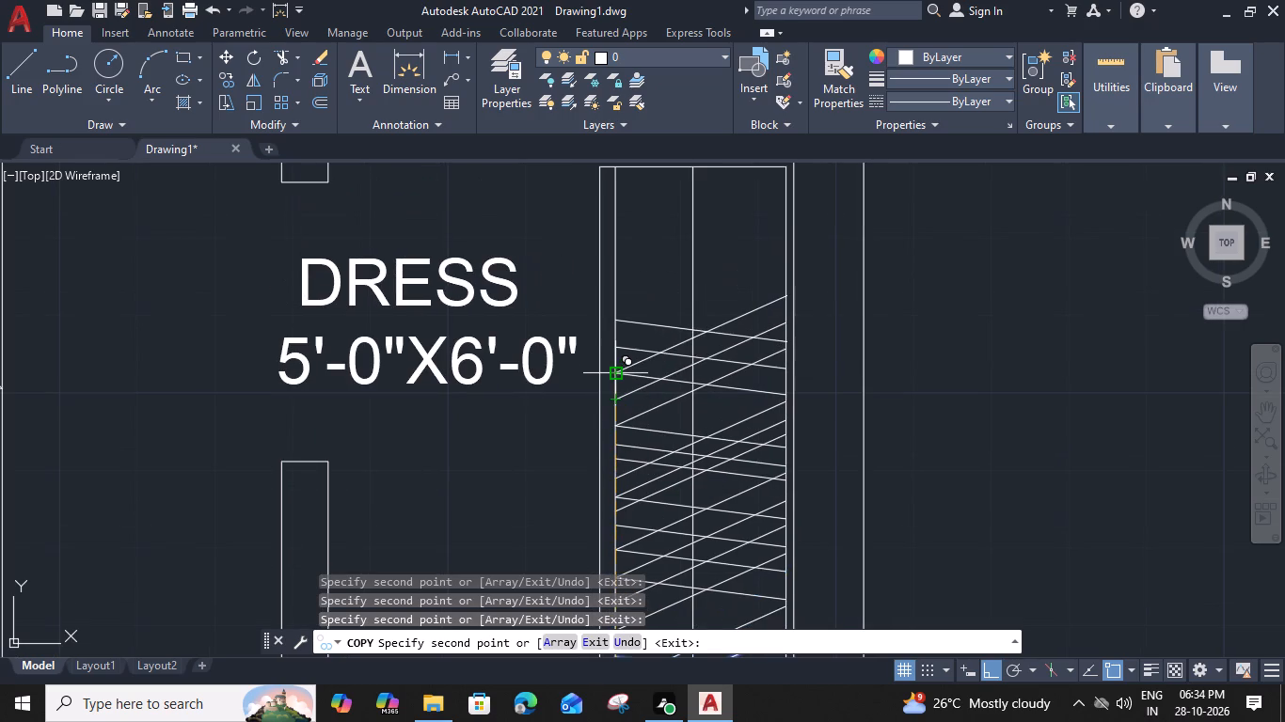
left_click(617, 345)
left_click(612, 326)
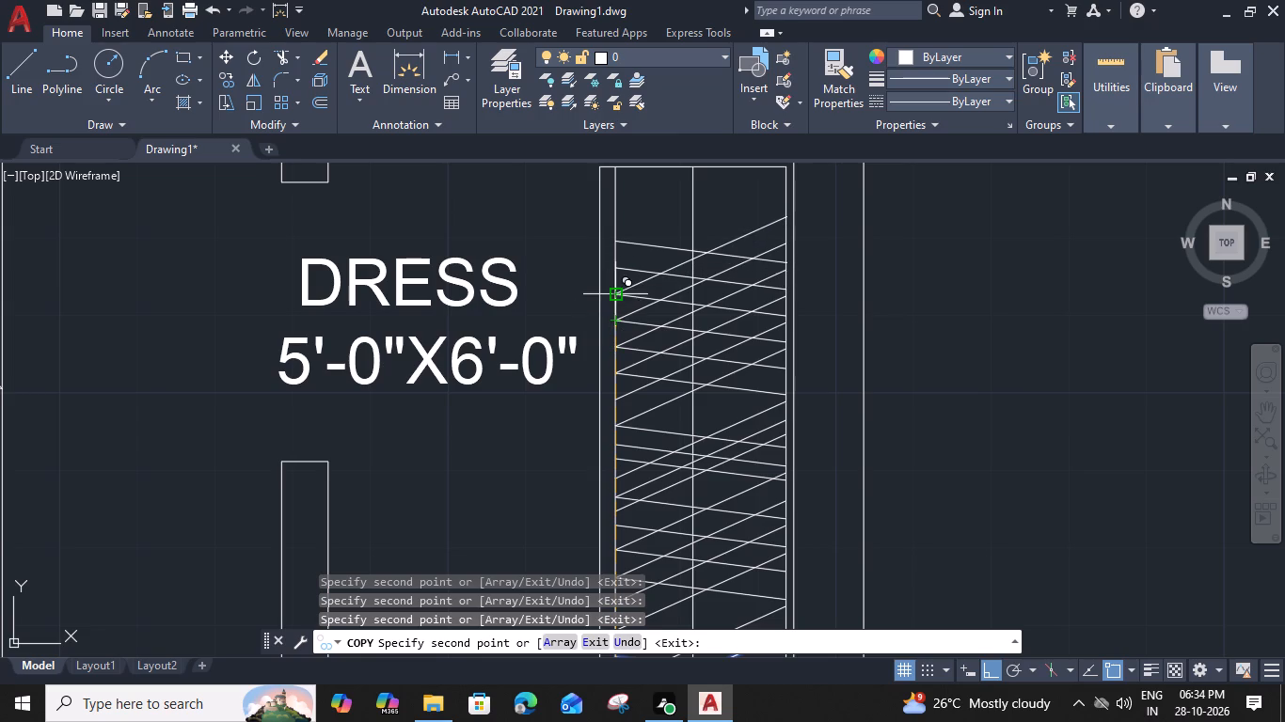
left_click(612, 293)
left_click(617, 266)
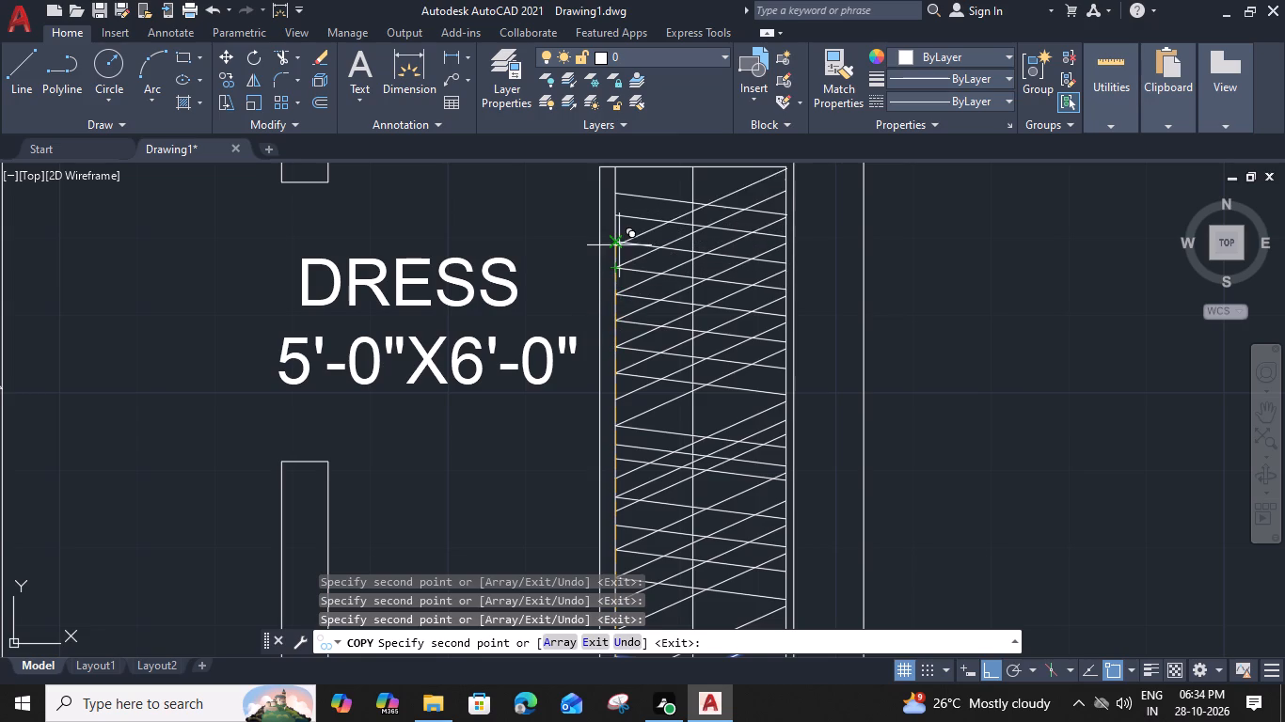
left_click(620, 243)
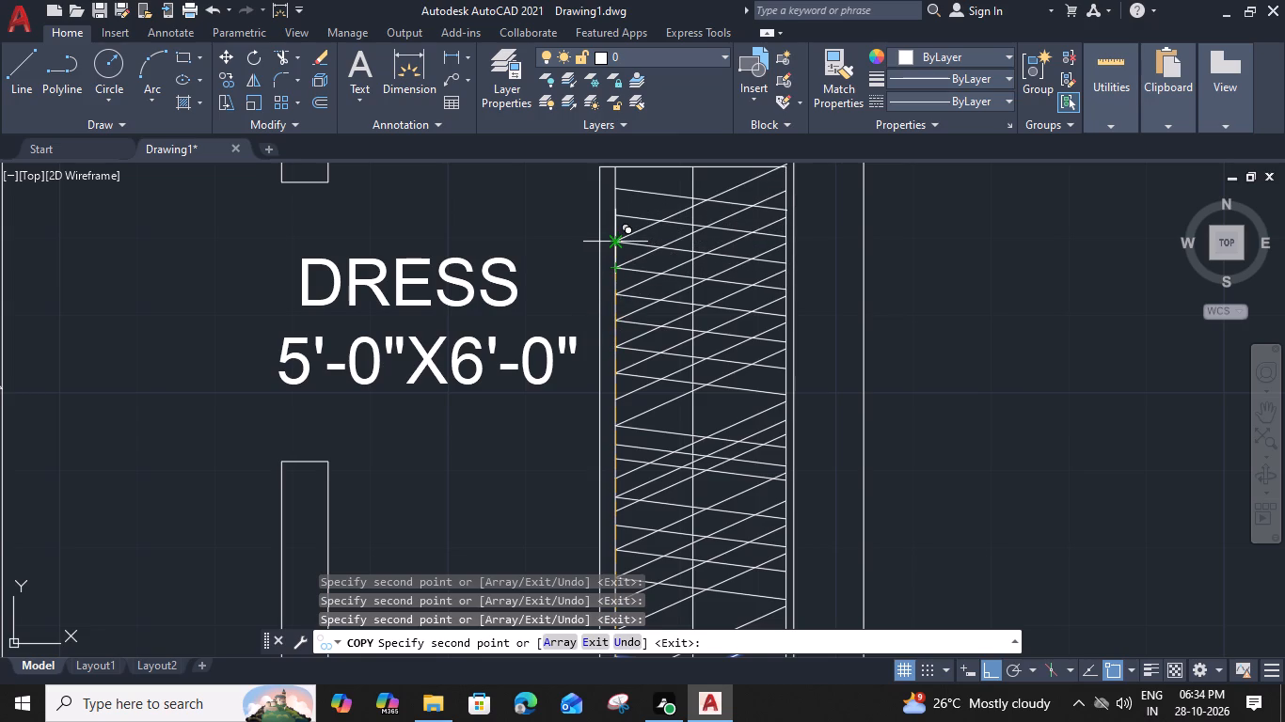
middle_click_drag(620, 242, 625, 330)
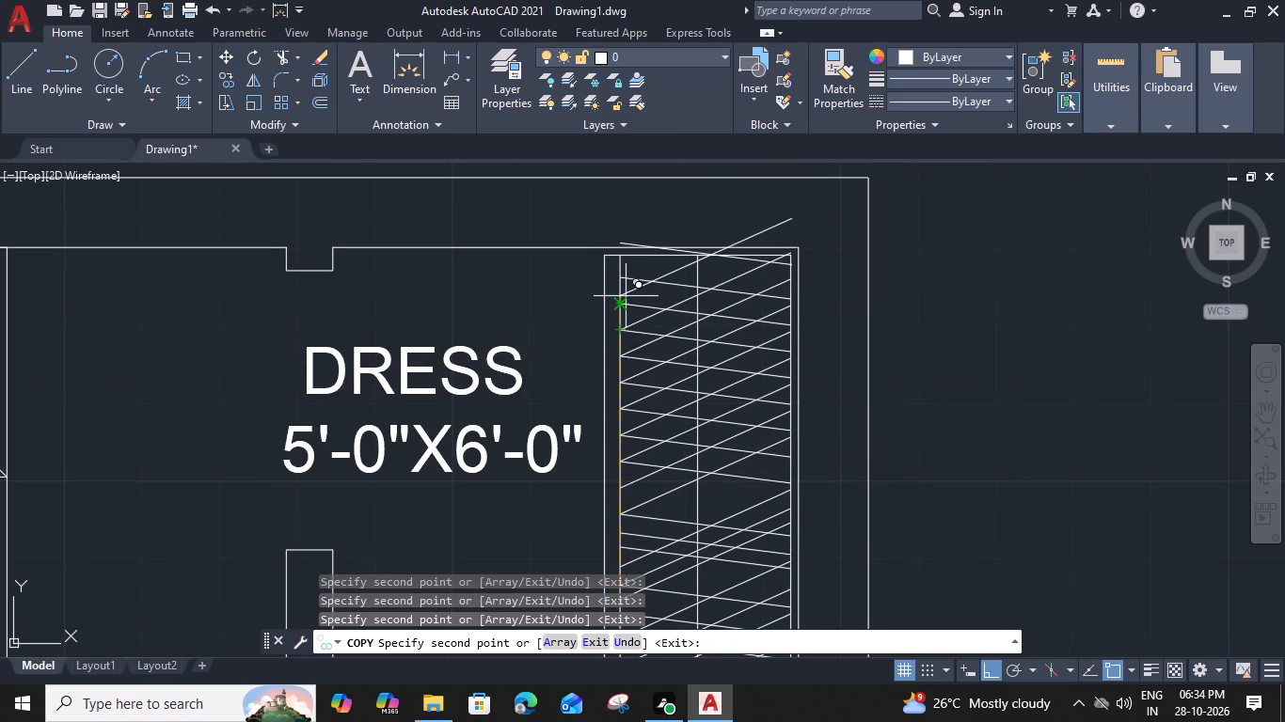
left_click(620, 300)
key("Escape")
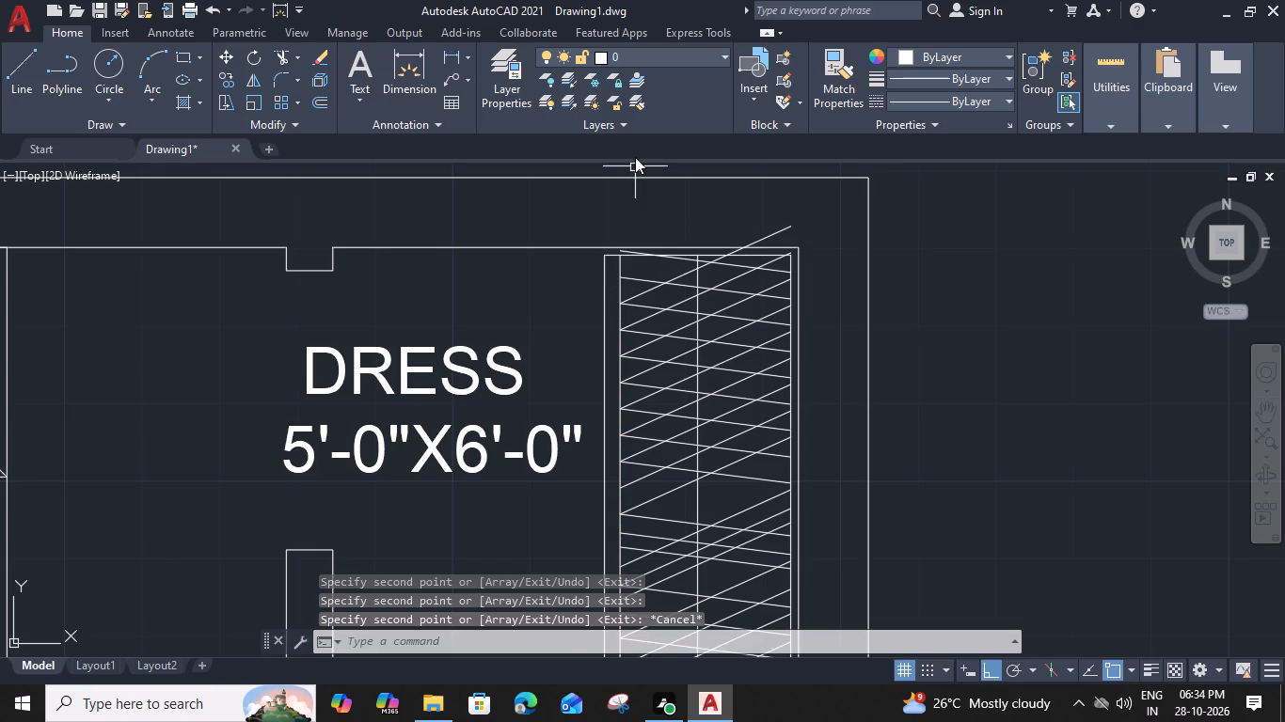
Trim the hanger lines extending past the wardrobe's inner north line and remove the leftover piece beyond the room wall.
key("t")
key("r")
key("space")
scroll(733, 218, "up", 3)
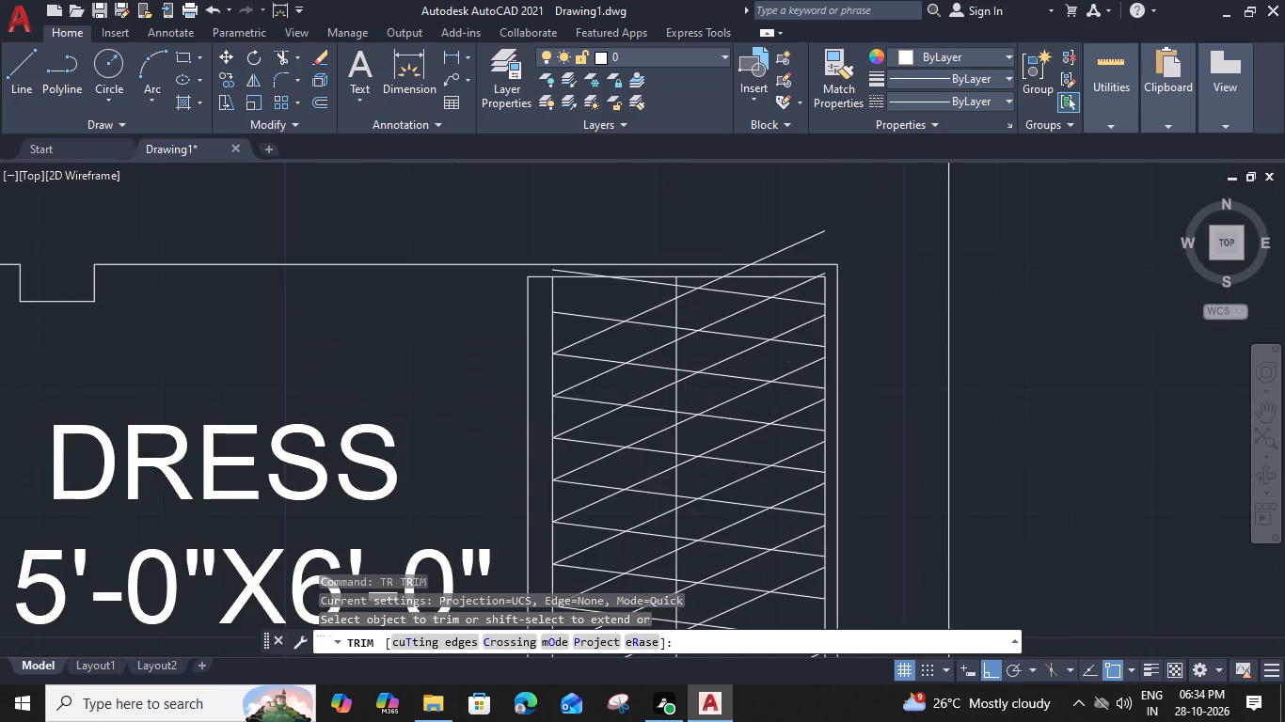
scroll(715, 277, "up", 2)
left_click(761, 345)
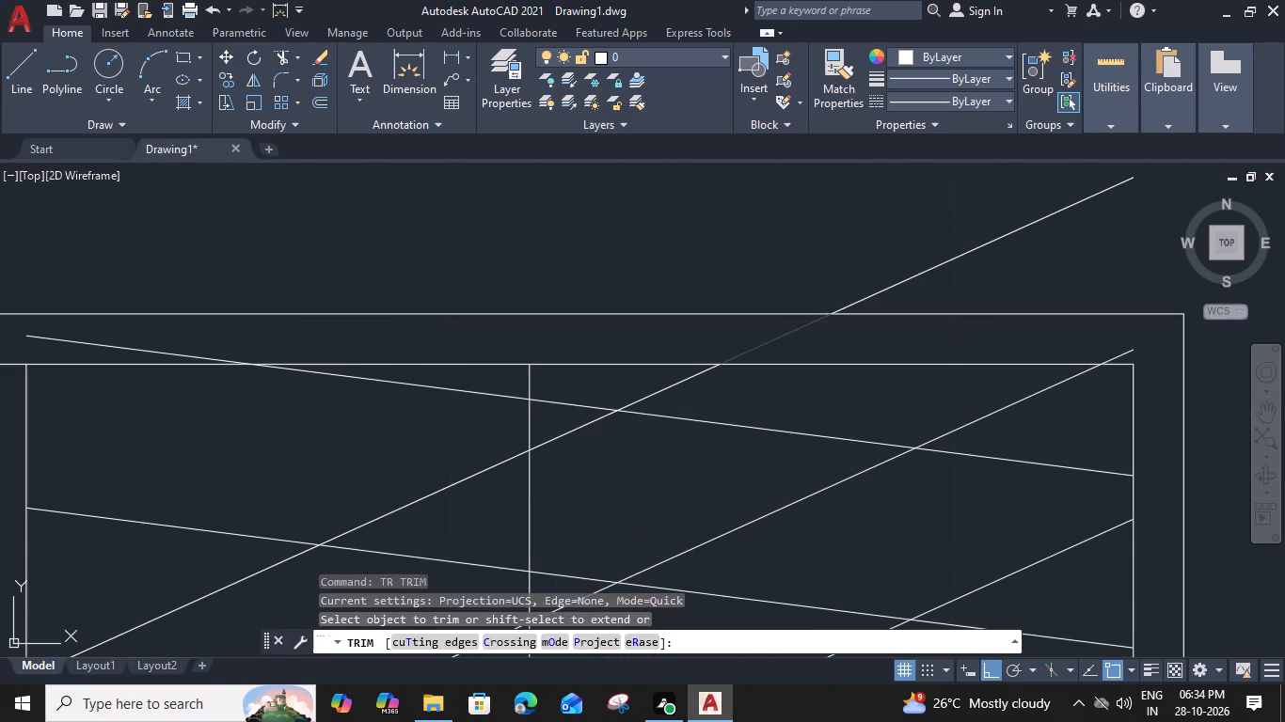
left_click(1124, 351)
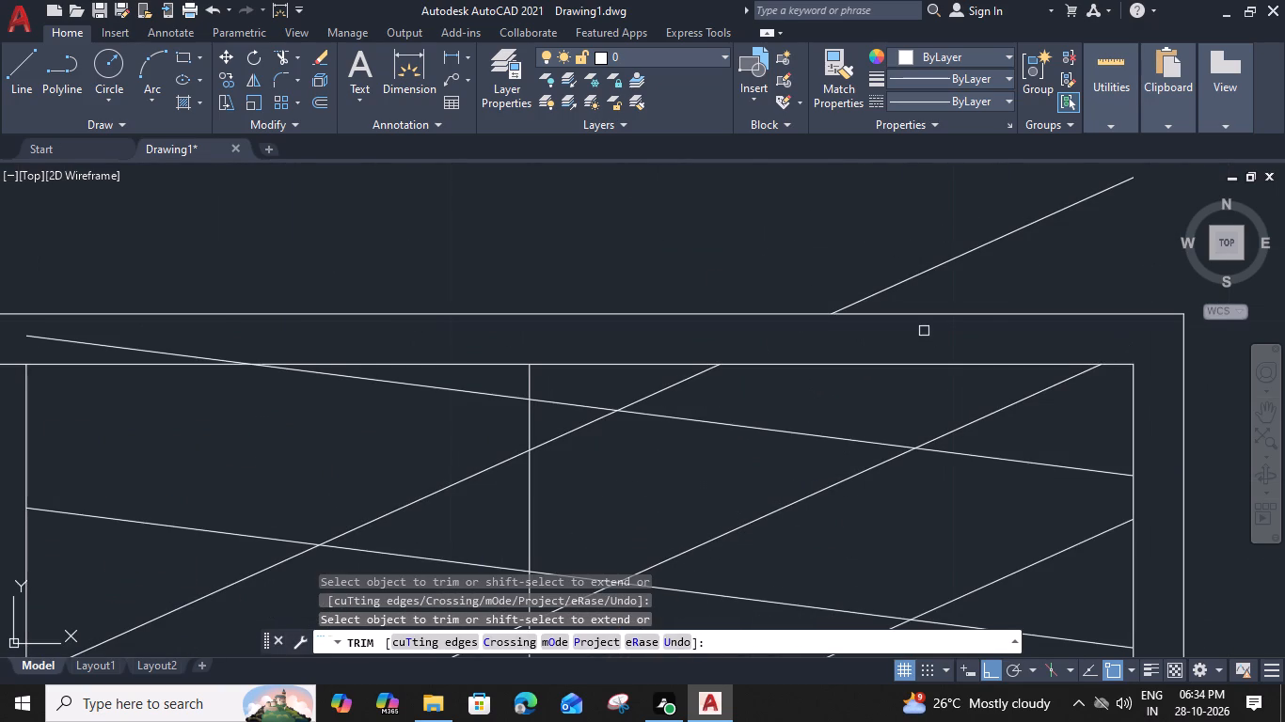
left_click(152, 348)
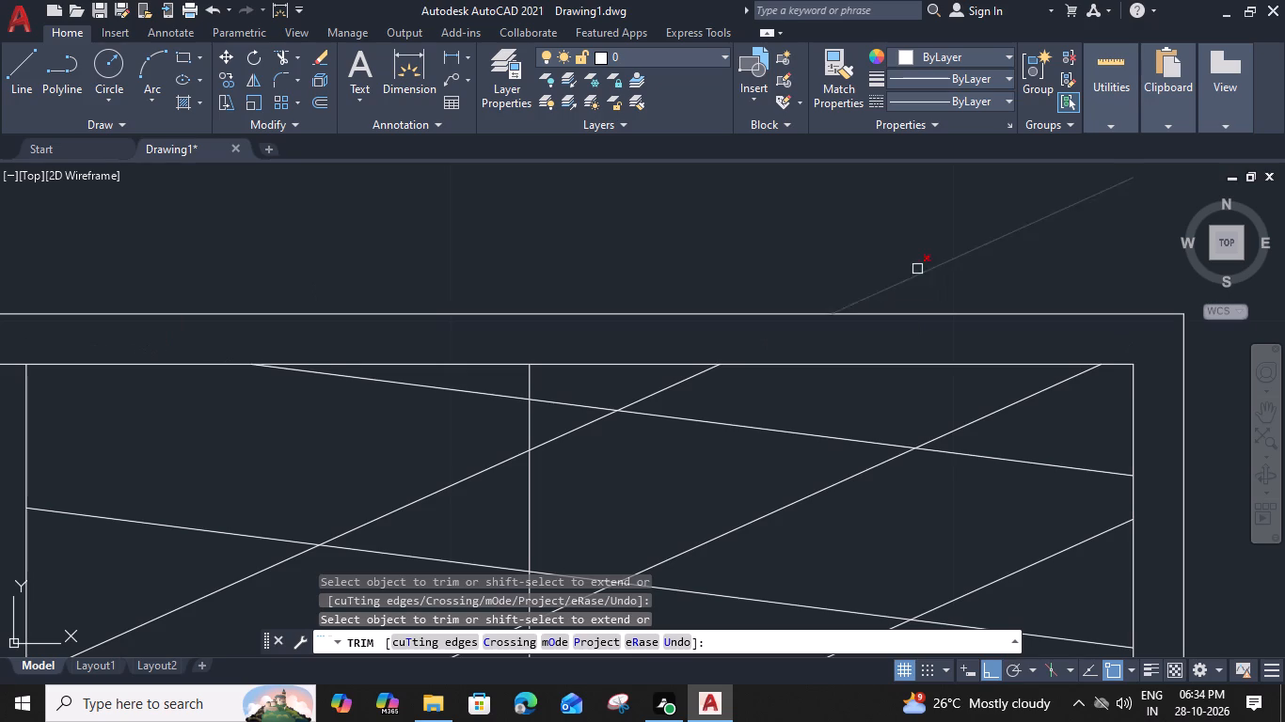
left_click(917, 269)
key("Escape")
Look over the bedrooms, baths, lobby, kitchen and T.V lounge for areas that still need furnishing.
scroll(917, 268, "down", 6)
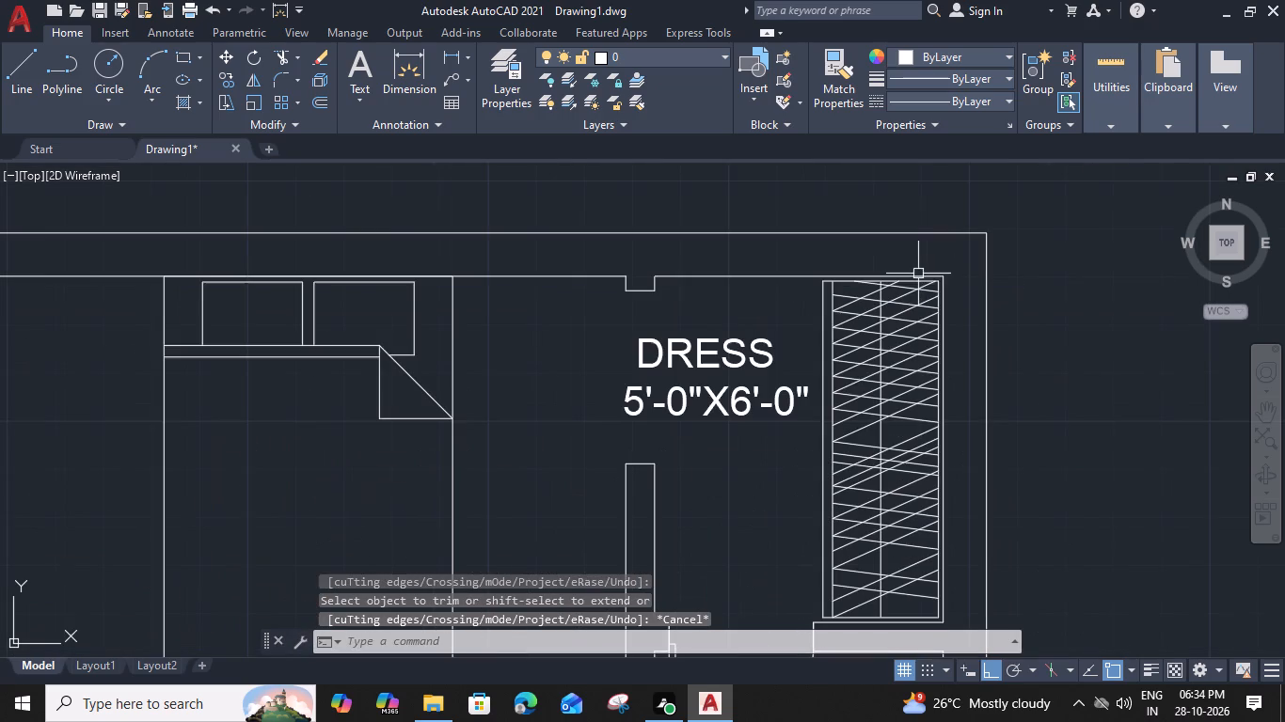
middle_click_drag(774, 424, 804, 232)
scroll(806, 250, "down", 2)
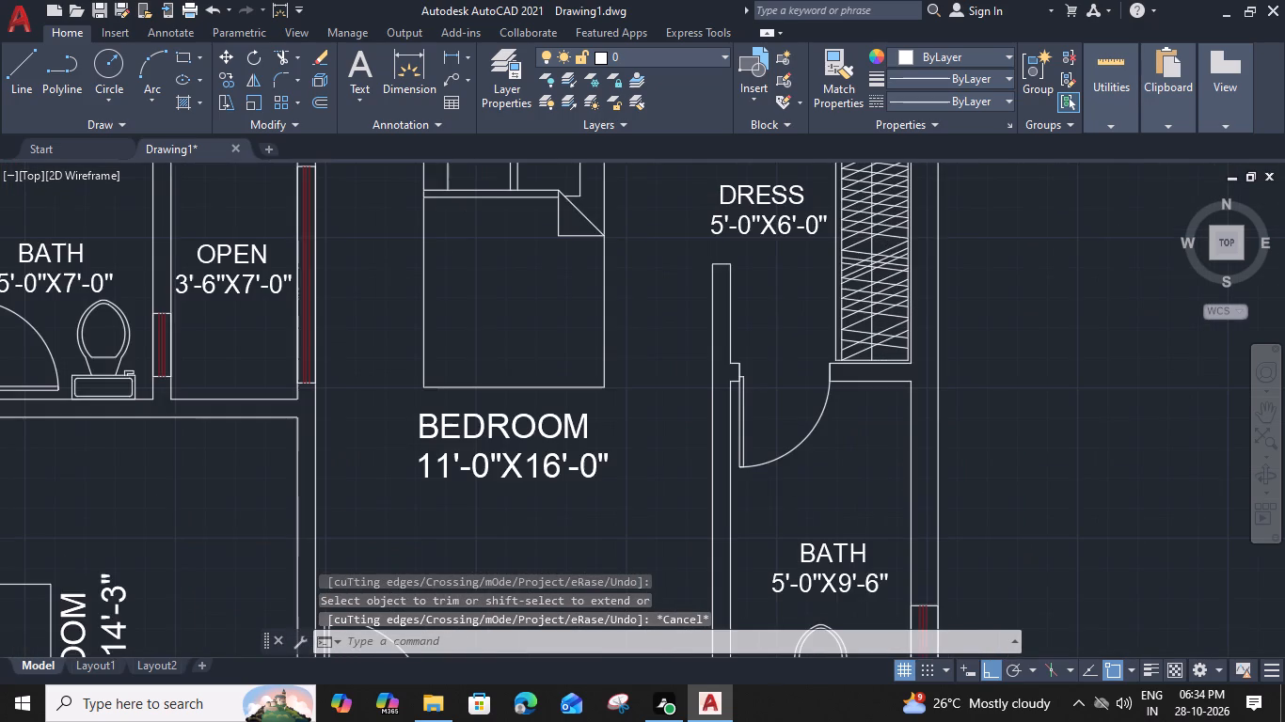
middle_click_drag(650, 475, 727, 317)
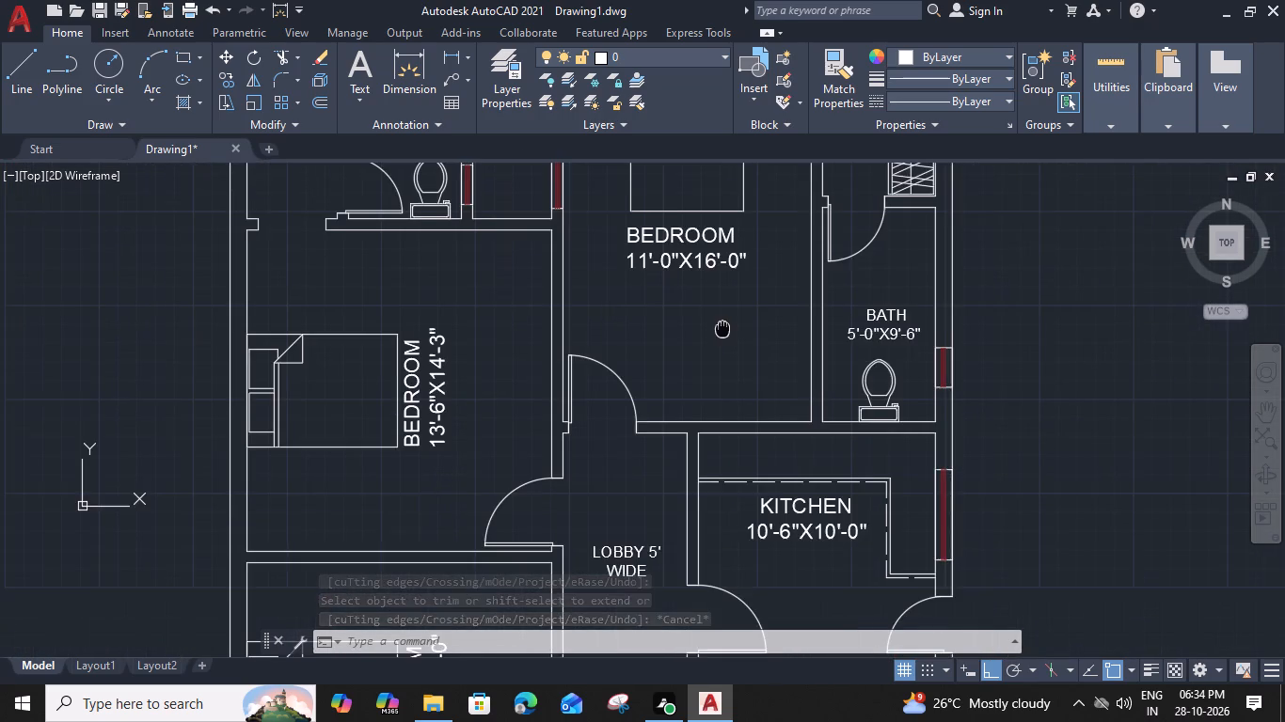
scroll(680, 384, "down", 1)
middle_click_drag(680, 406, 737, 251)
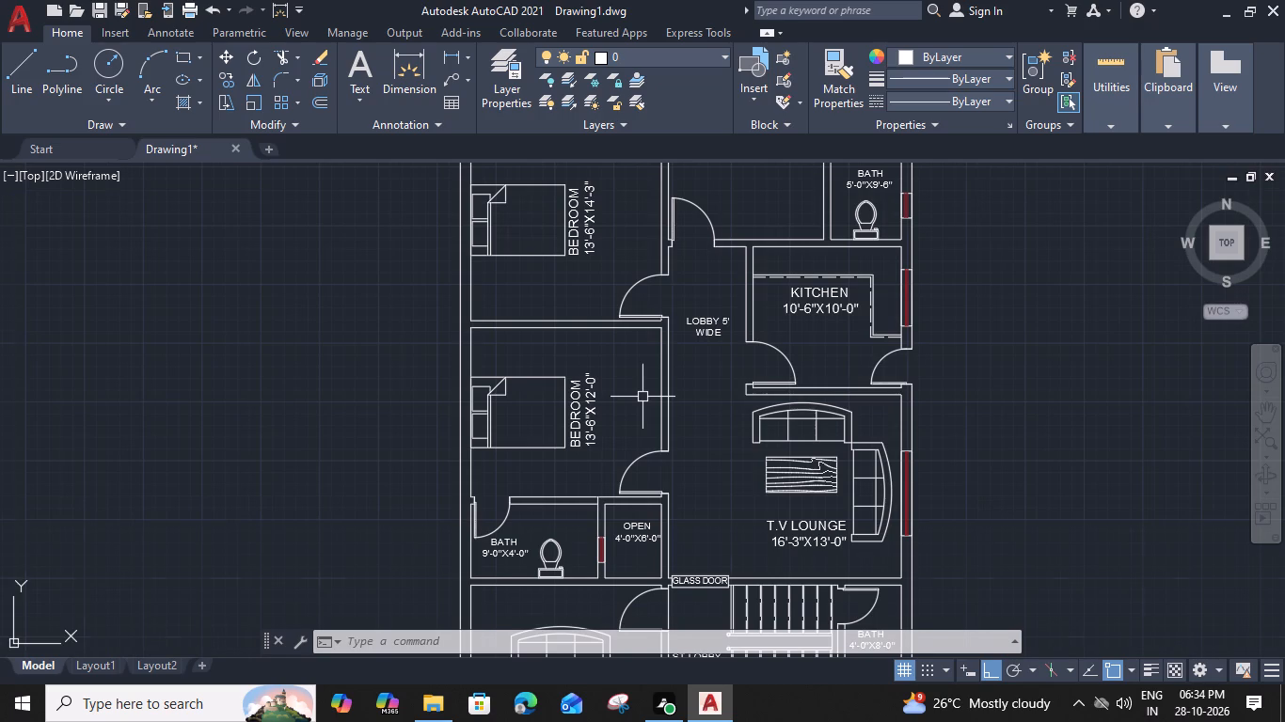
middle_click_drag(812, 571, 807, 597)
middle_click_drag(807, 597, 796, 430)
middle_click_drag(738, 366, 756, 479)
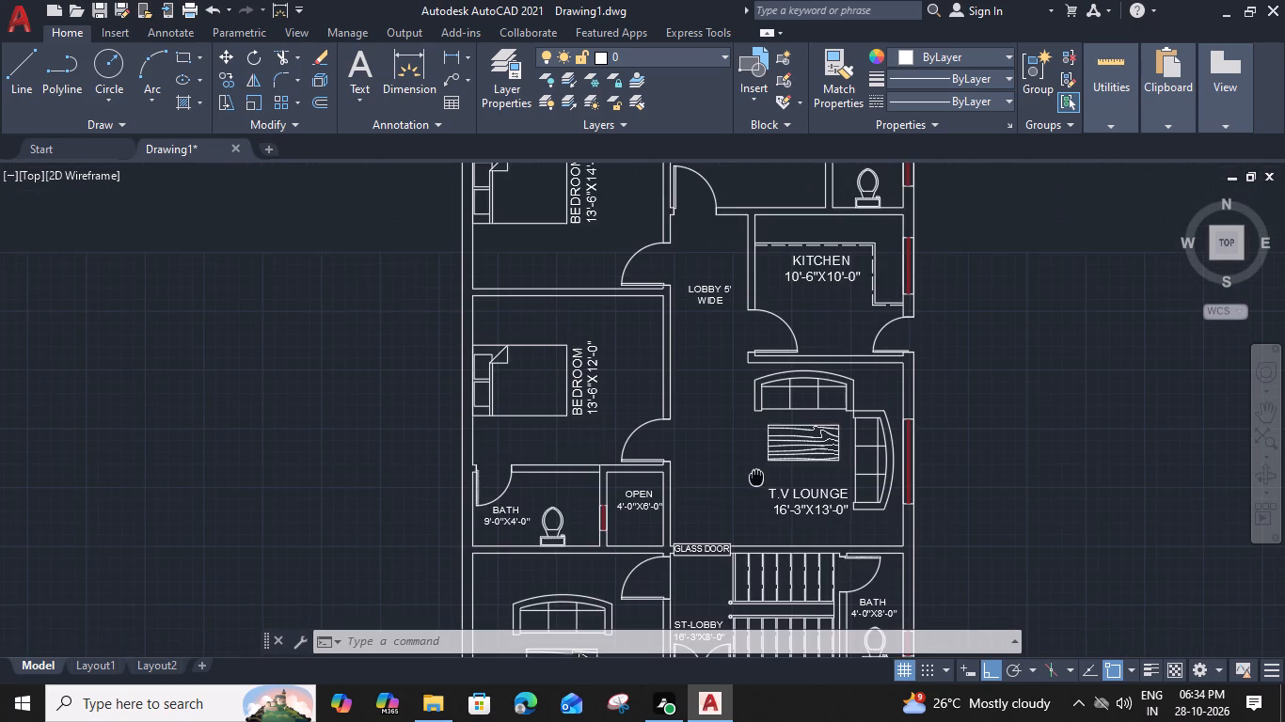
middle_click_drag(756, 479, 756, 479)
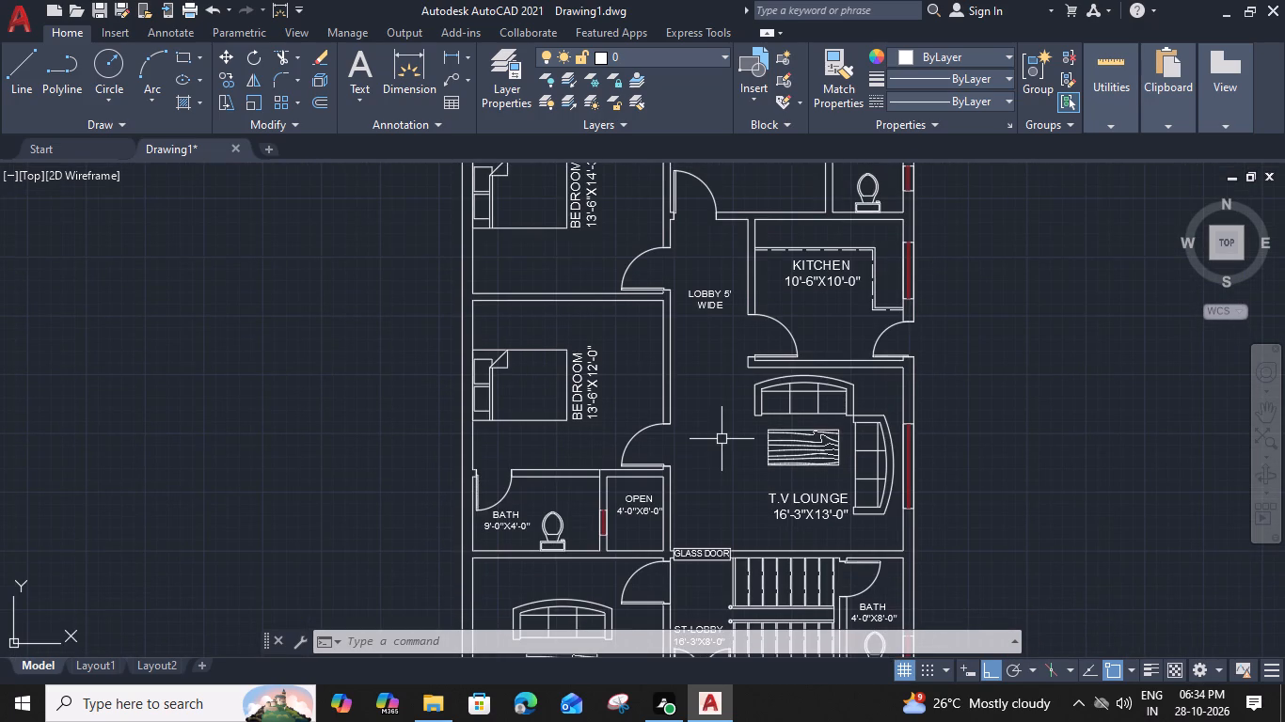
middle_click_drag(722, 469, 759, 449)
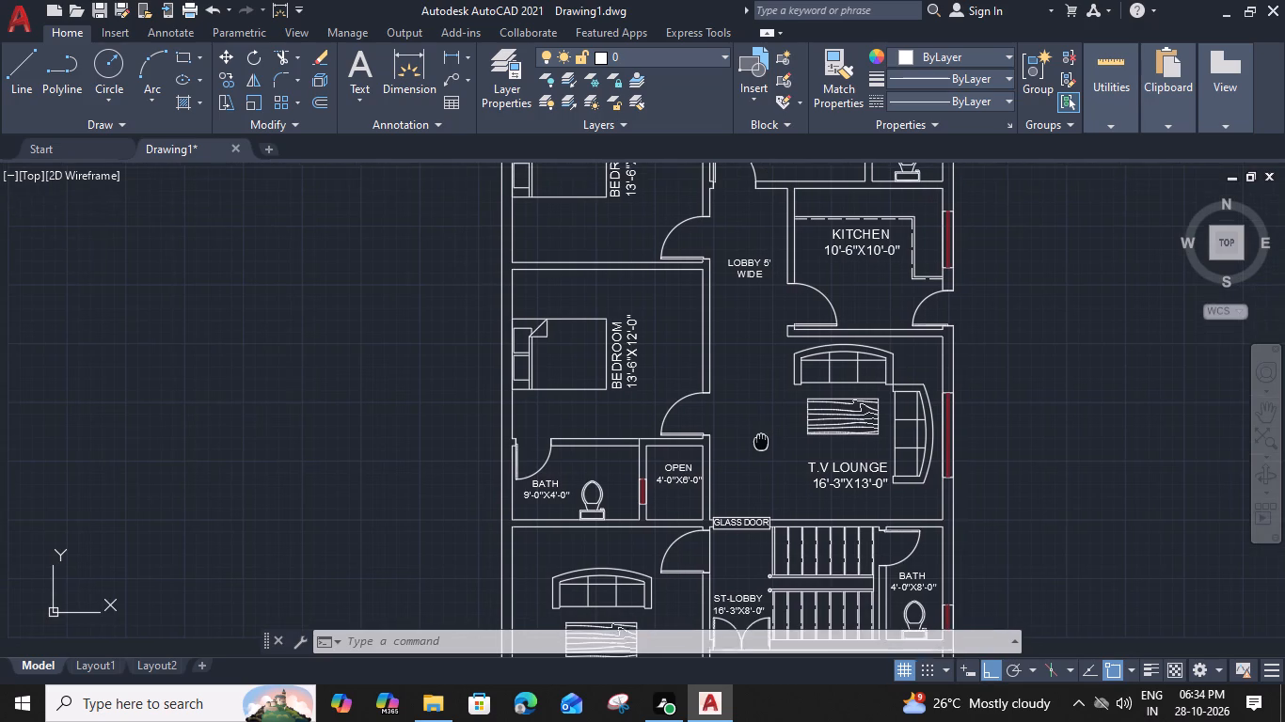
middle_click_drag(759, 449, 726, 513)
Draw a tall rectangle inside the east leg of the kitchen counter, beside the window.
scroll(877, 300, "up", 3)
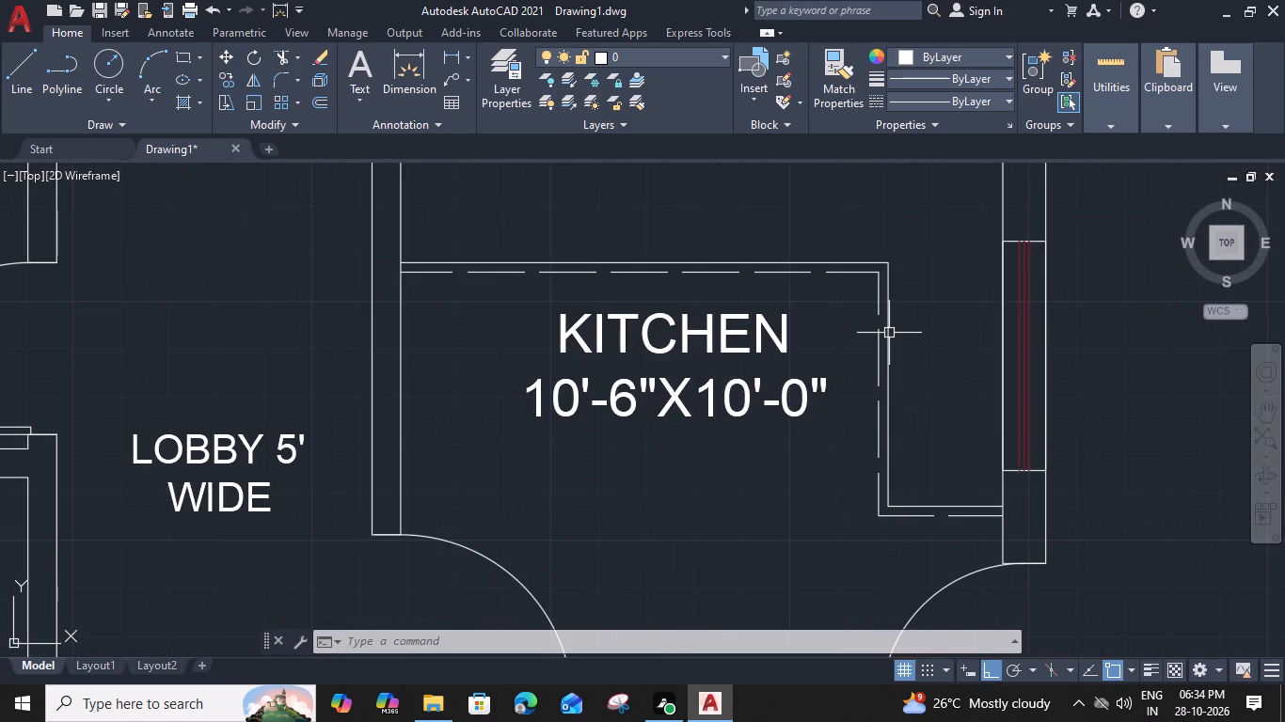
type("REC")
key("space")
left_click(900, 284)
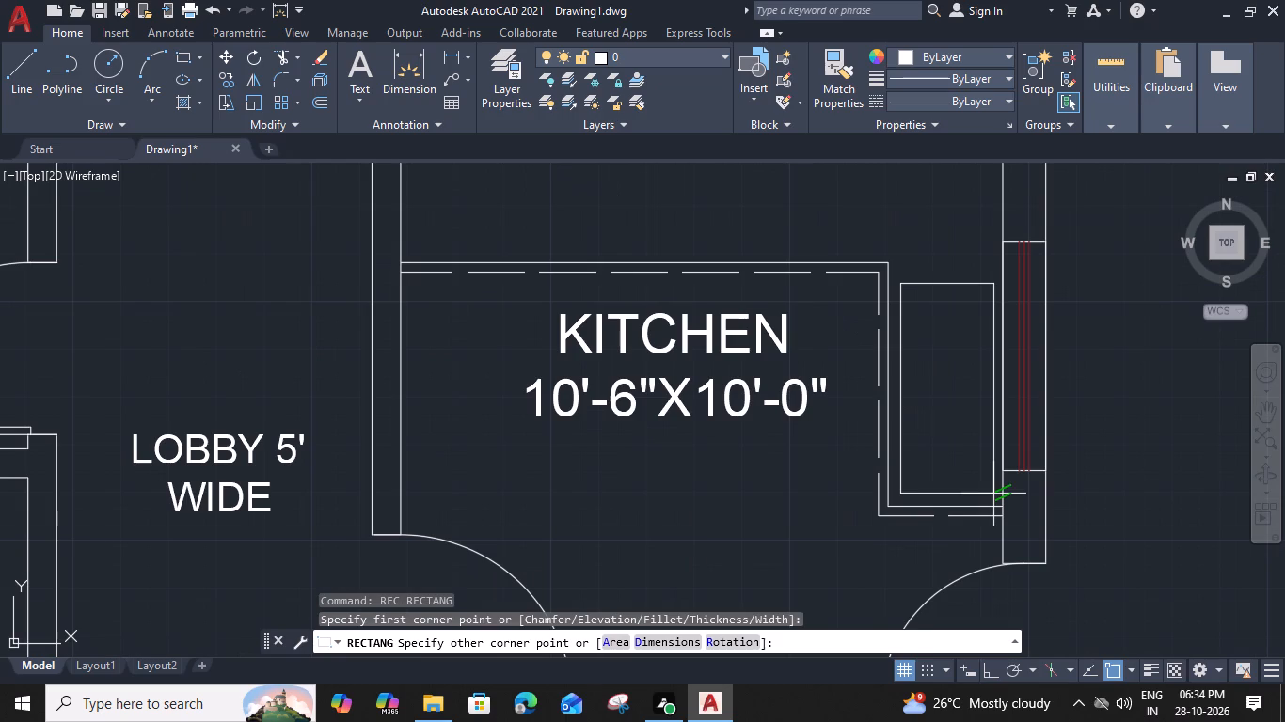
left_click(989, 486)
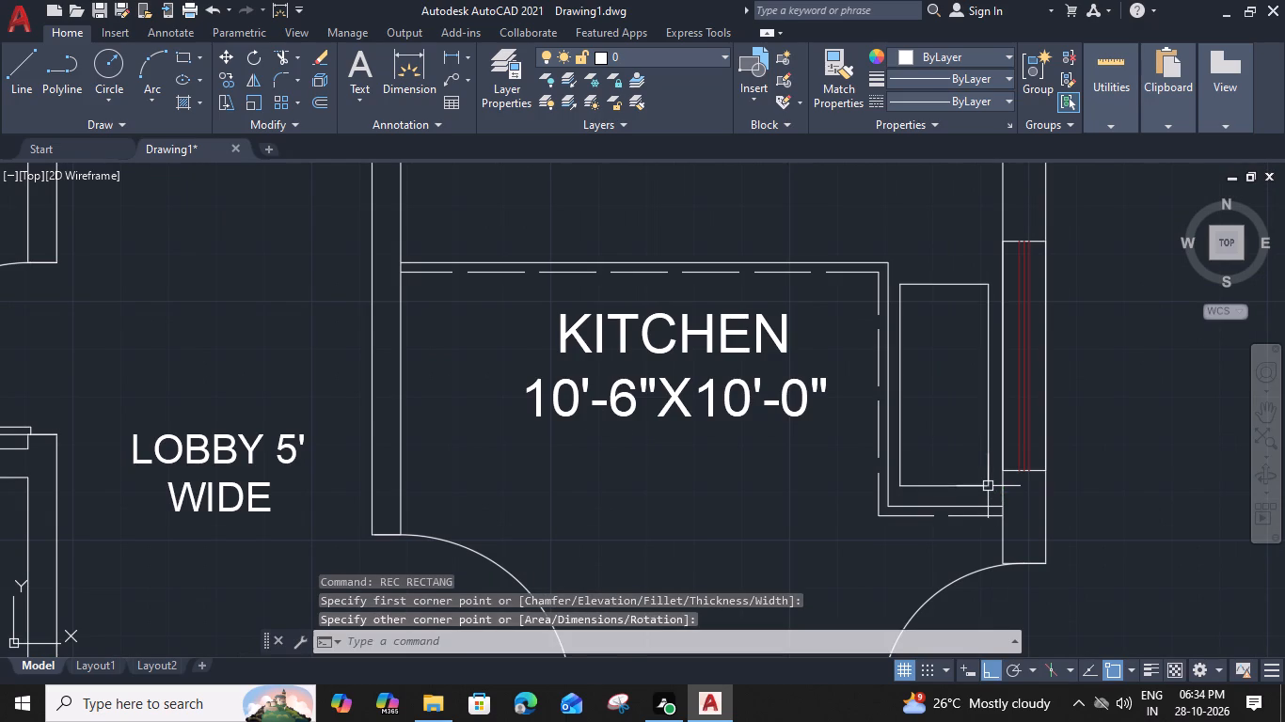
Offset the kitchen counter rectangle 2" inward.
left_click(962, 486)
key("o")
key("space")
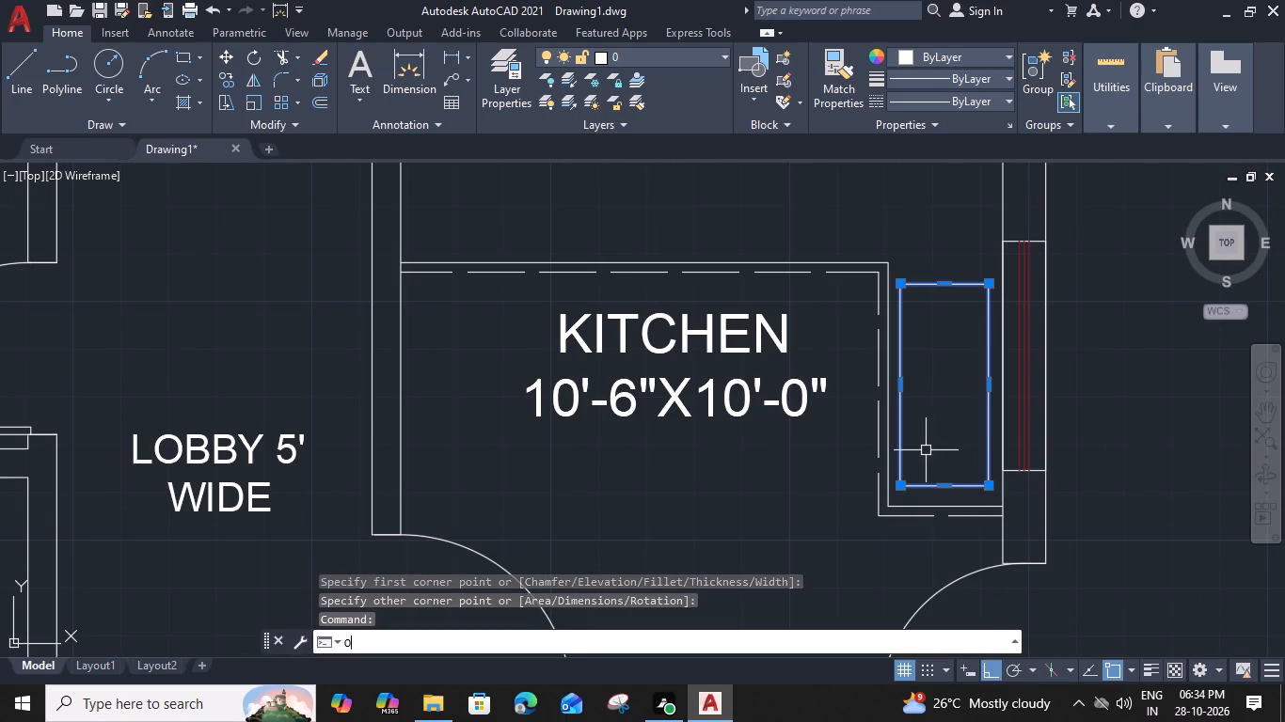
key("2")
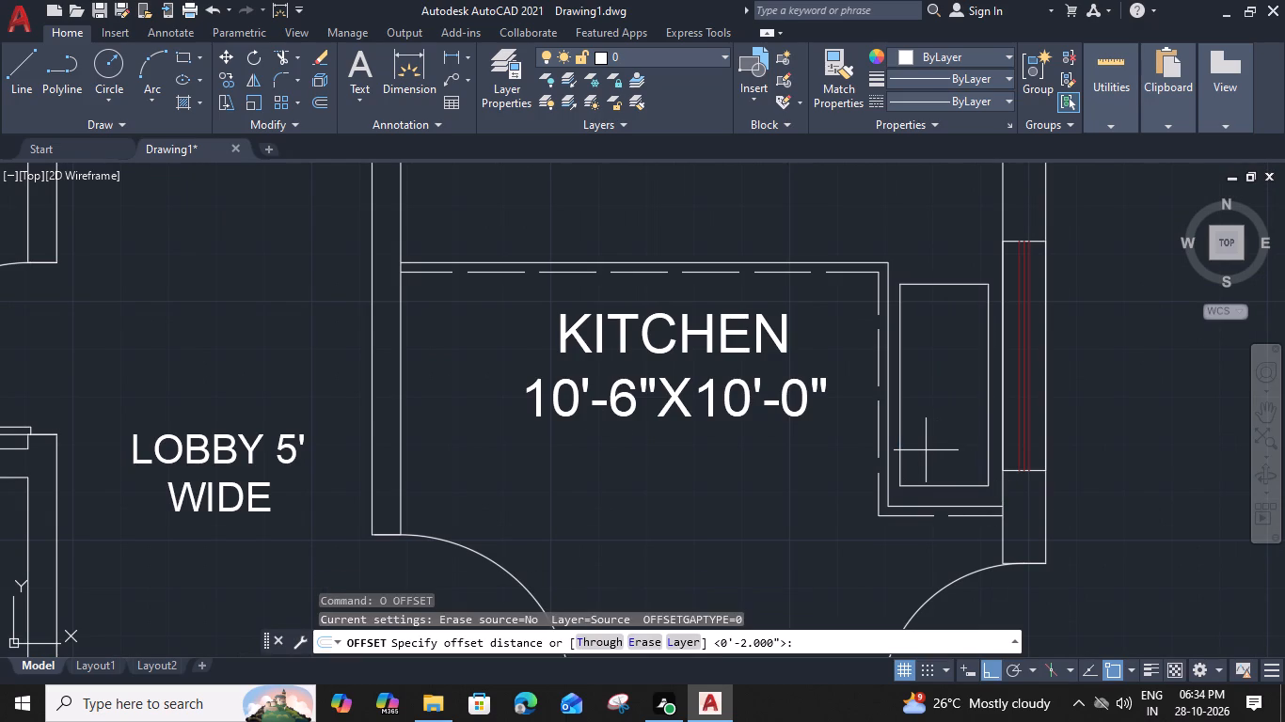
key("shift+quotedbl")
key("Return")
left_click(934, 416)
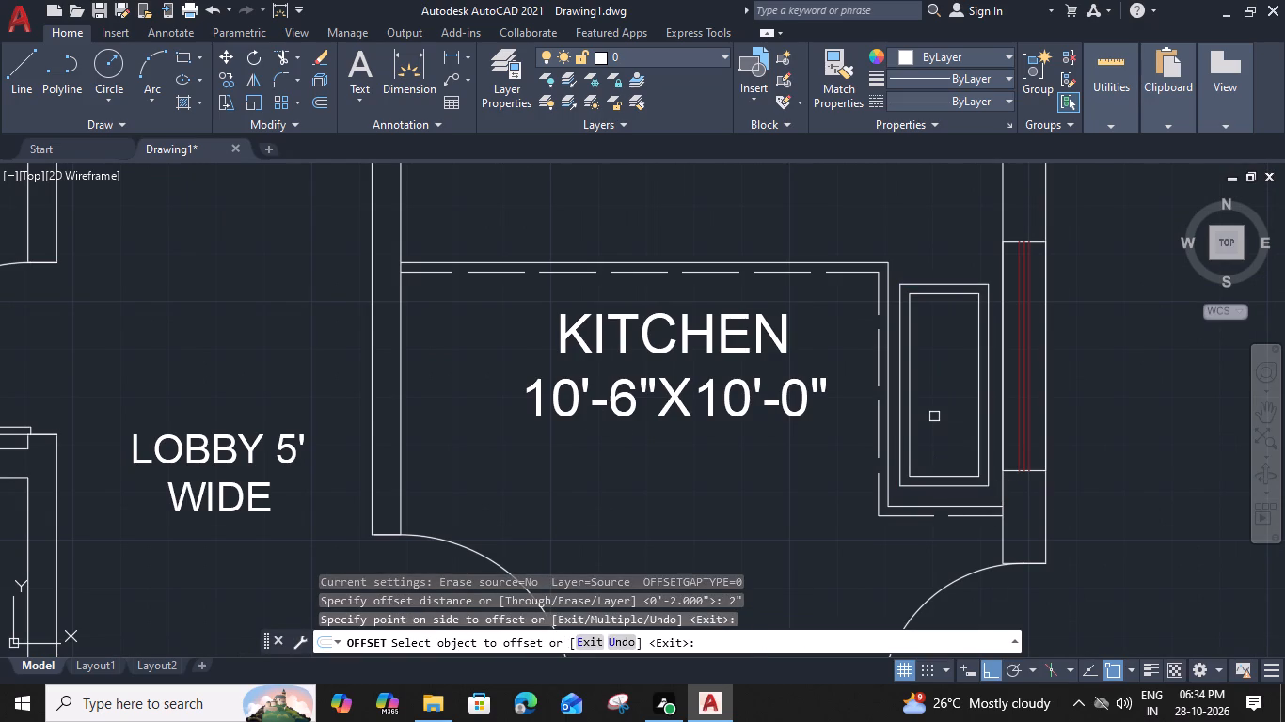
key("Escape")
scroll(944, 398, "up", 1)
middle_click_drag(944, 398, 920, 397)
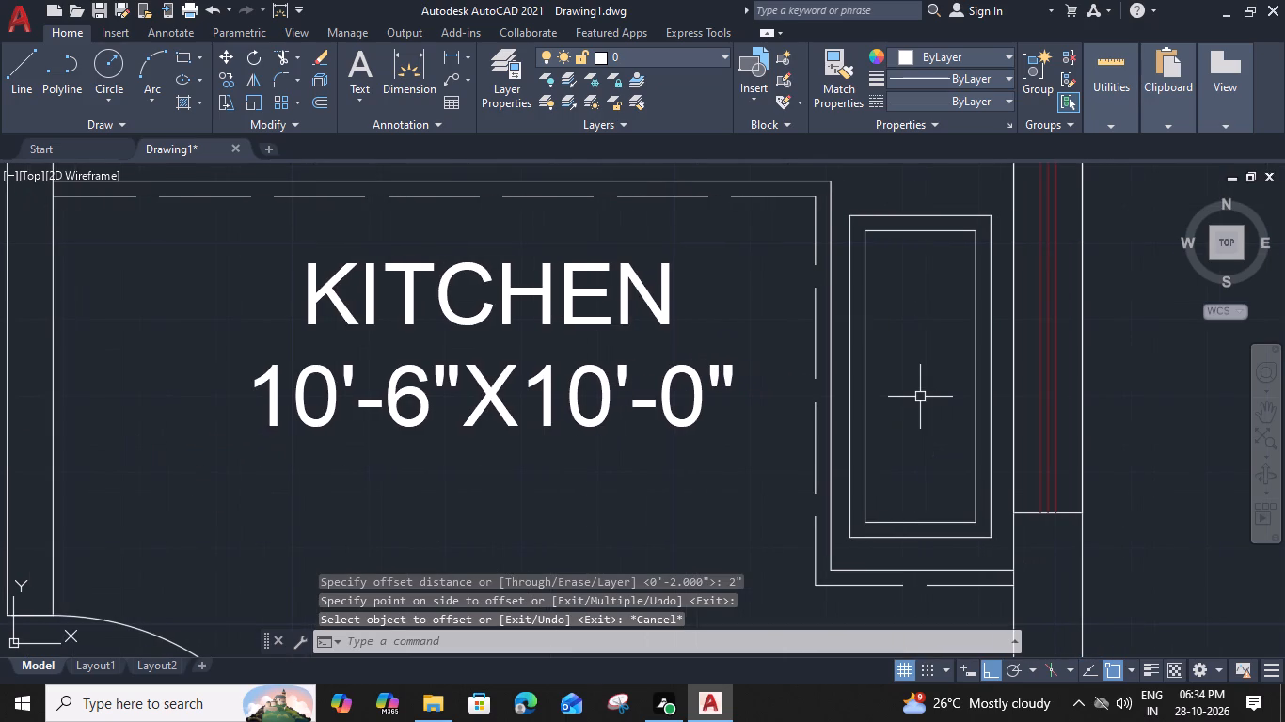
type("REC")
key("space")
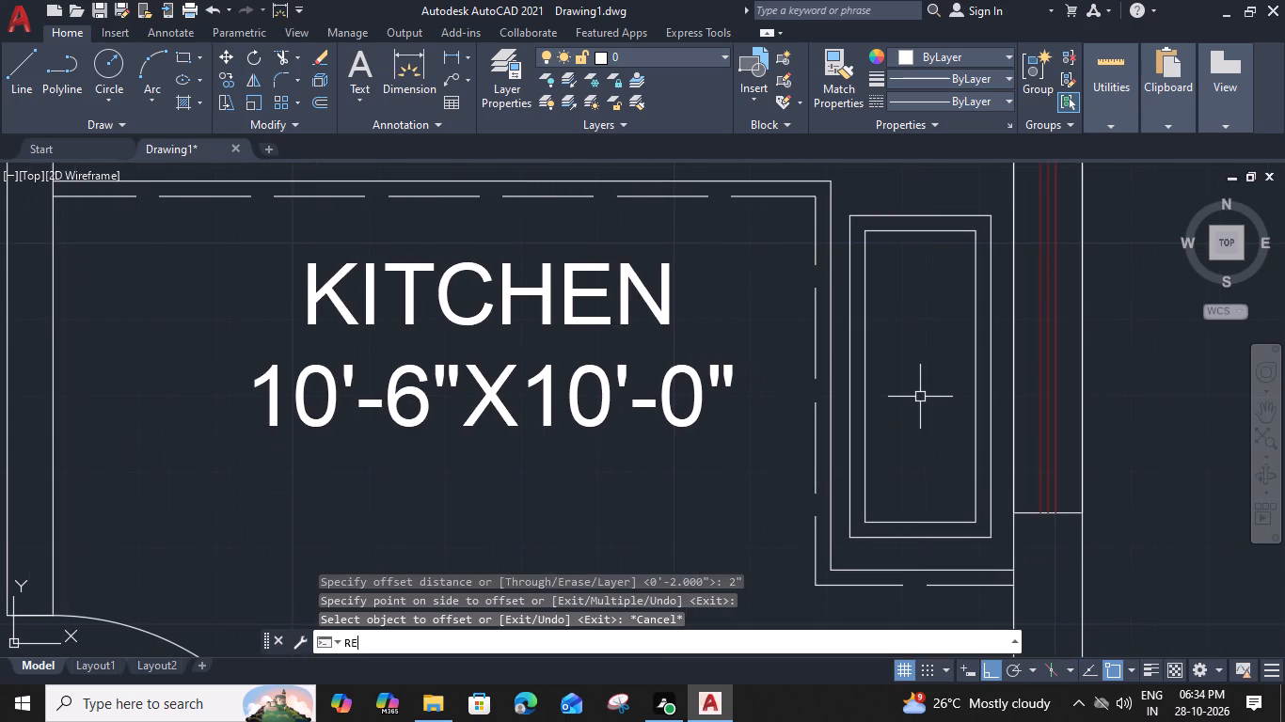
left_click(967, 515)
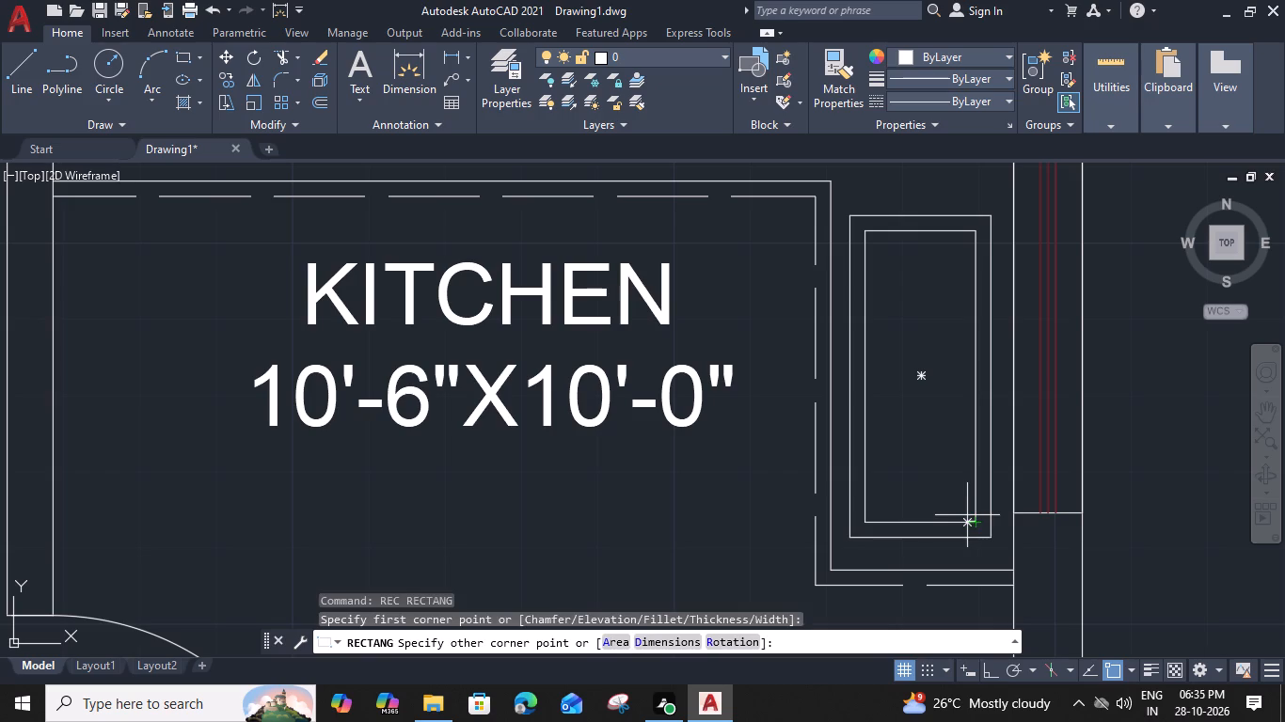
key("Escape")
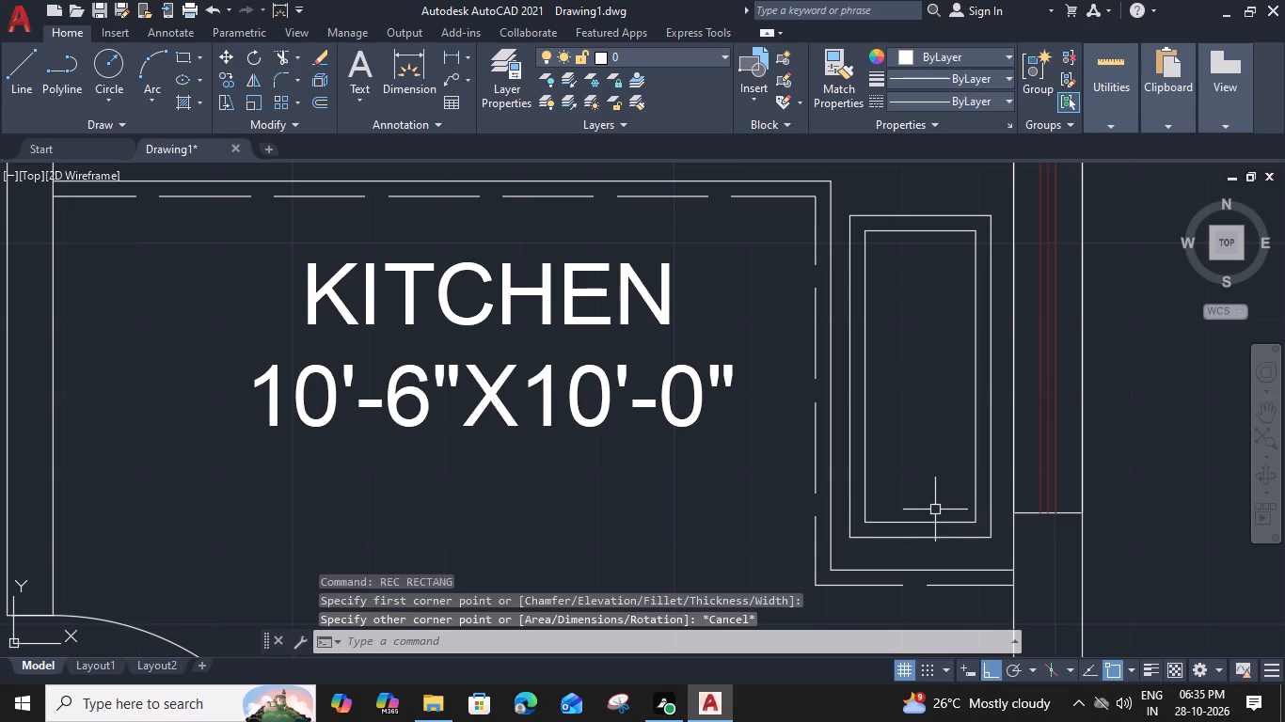
Draw a smaller rectangle in the southern part of the kitchen fixture's inner rectangle, just inside its southeast corner.
key("r")
type("EC")
key("space")
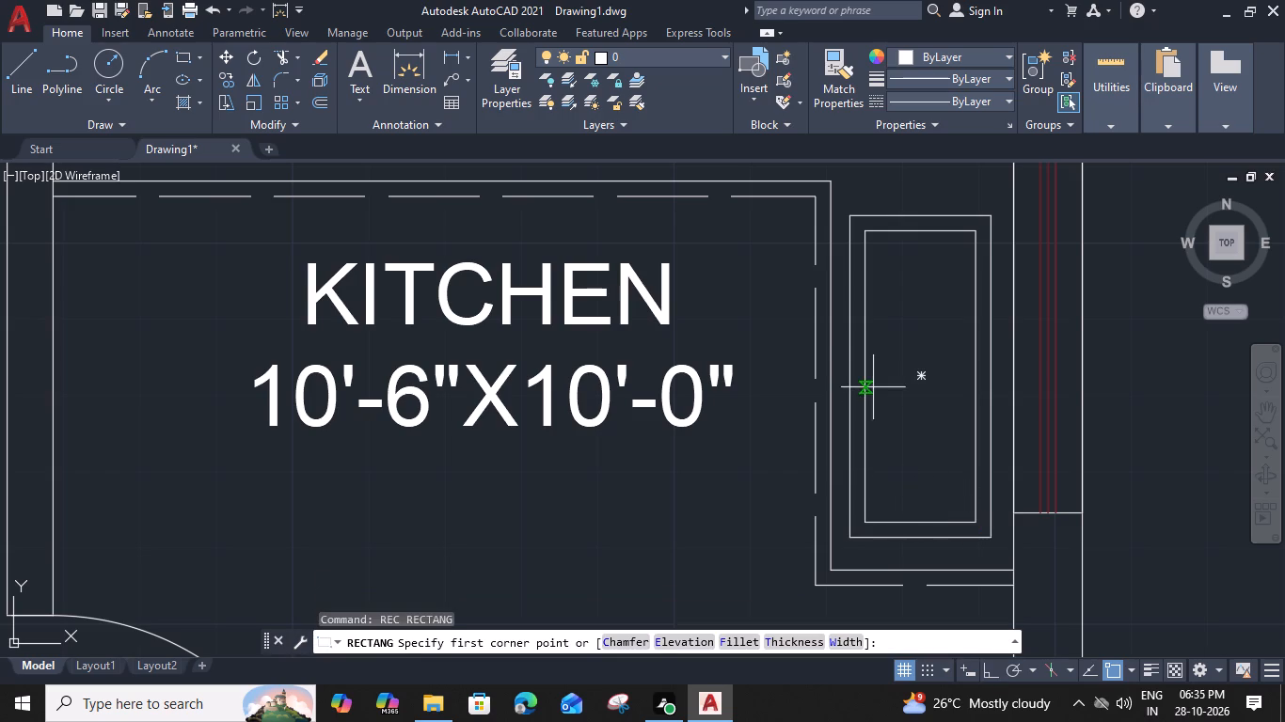
left_click(874, 347)
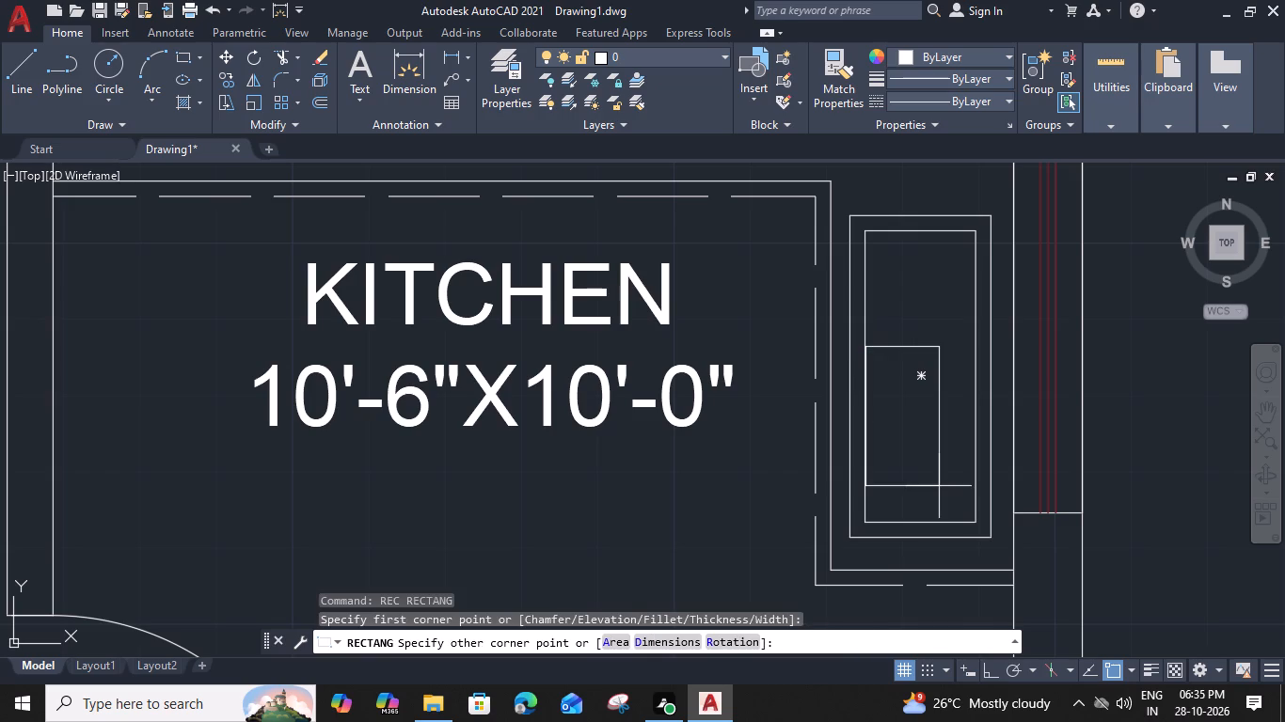
scroll(959, 505, "up", 2)
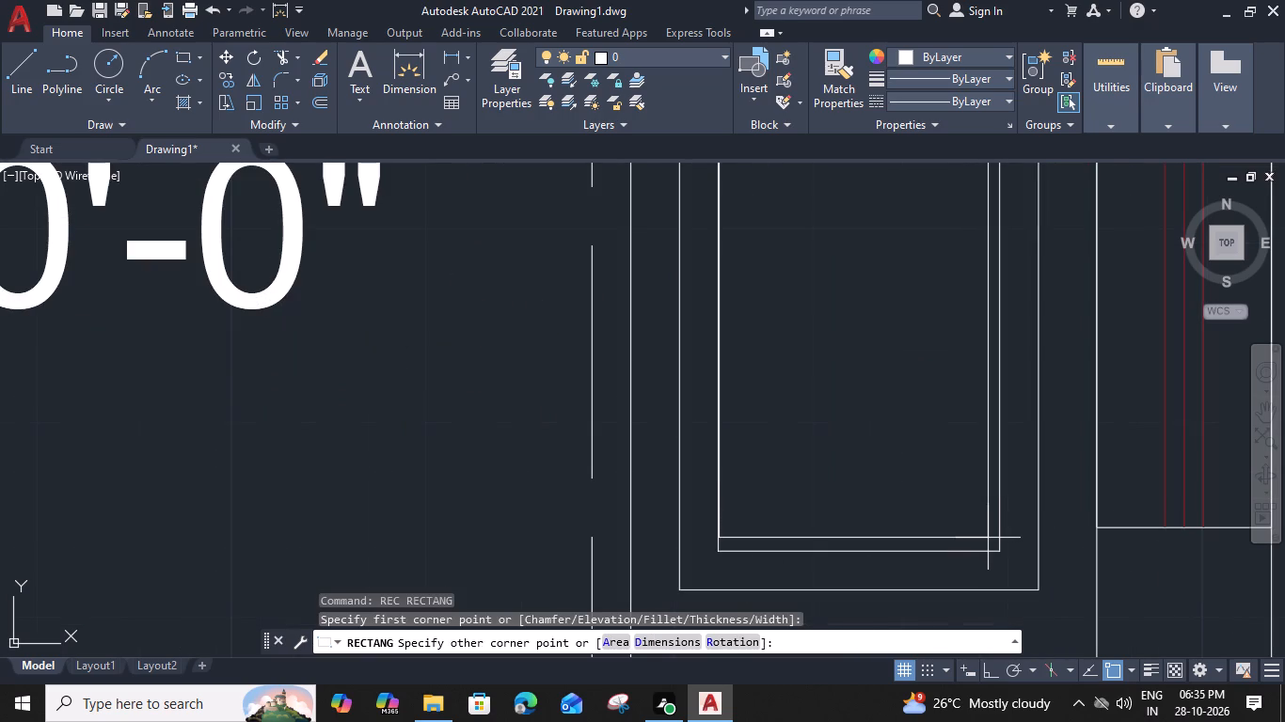
left_click(989, 538)
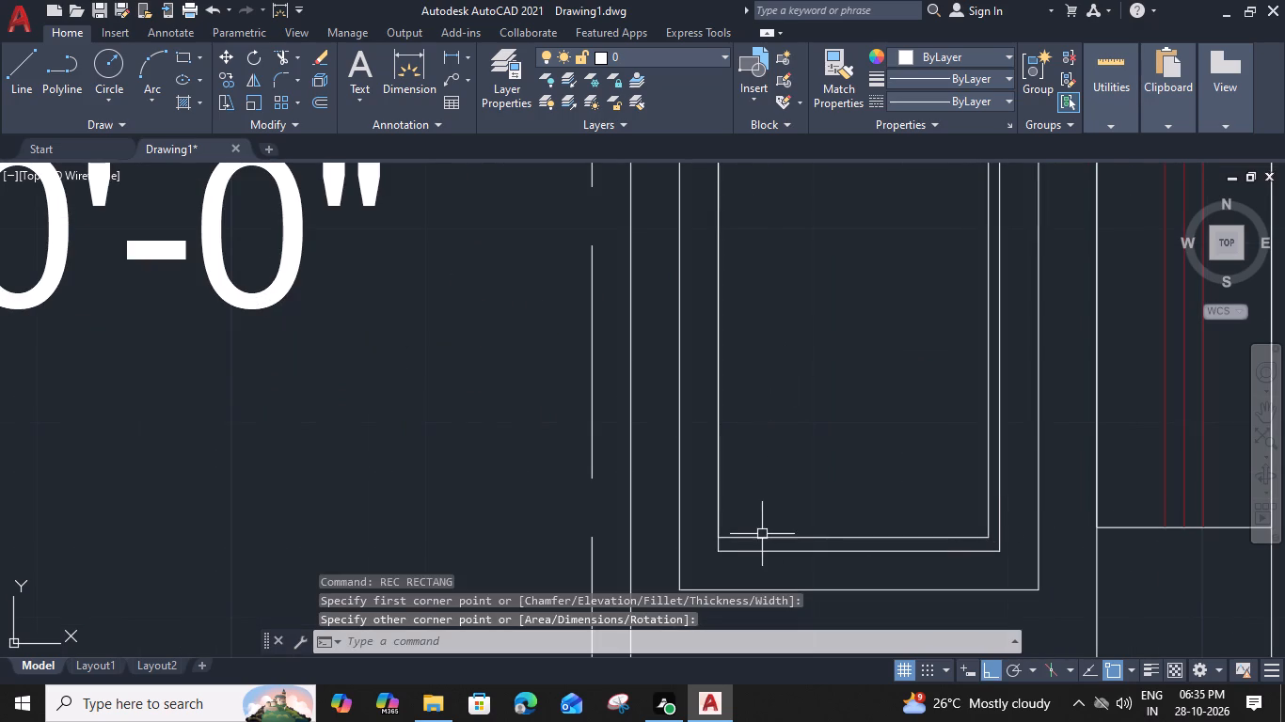
Stretch the smaller rectangle's west edge so it sits slightly inside the fixture's inner west line.
left_click(764, 537)
left_click(719, 320)
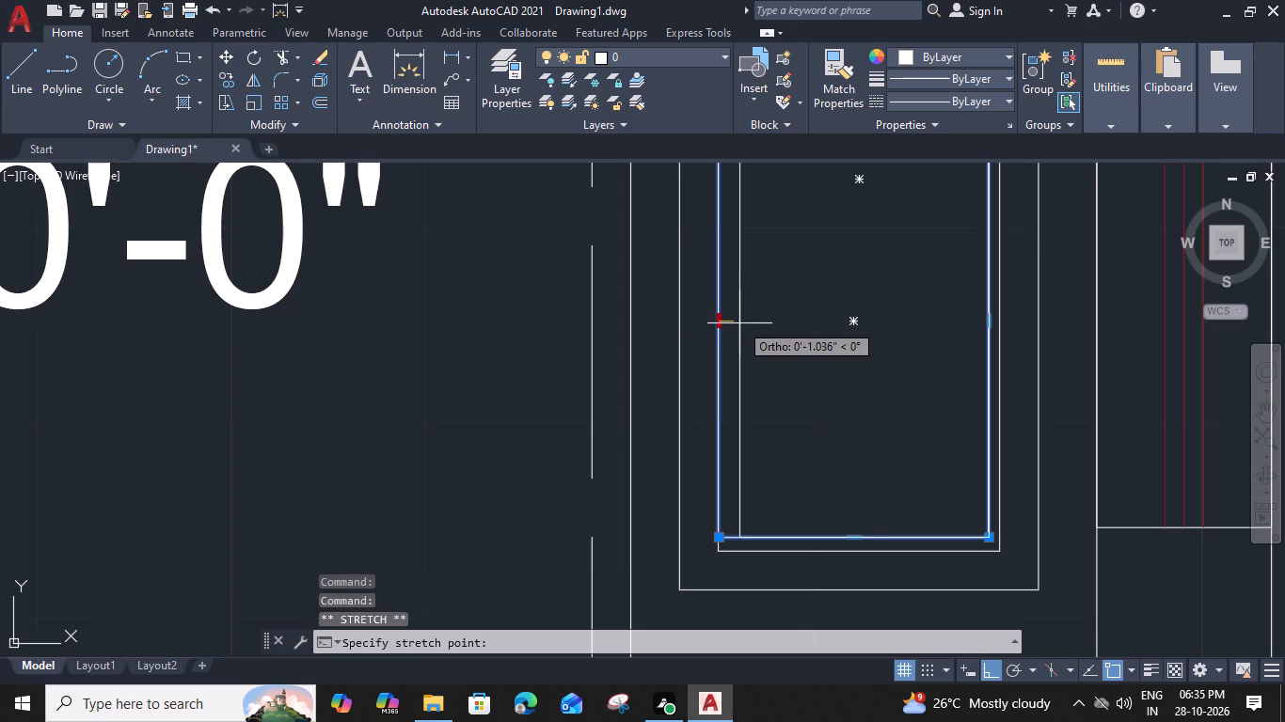
left_click(739, 325)
scroll(767, 326, "down", 1)
middle_click_drag(768, 328, 747, 424)
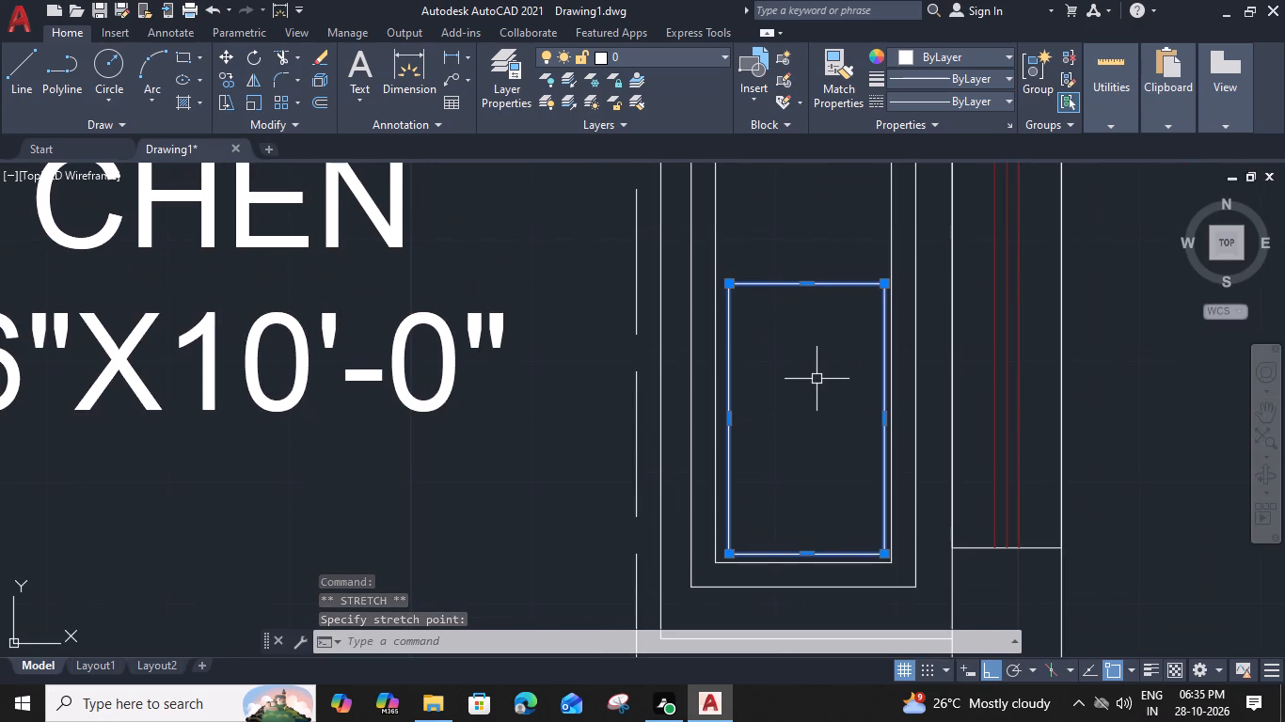
scroll(727, 413, "up", 2)
left_click(731, 429)
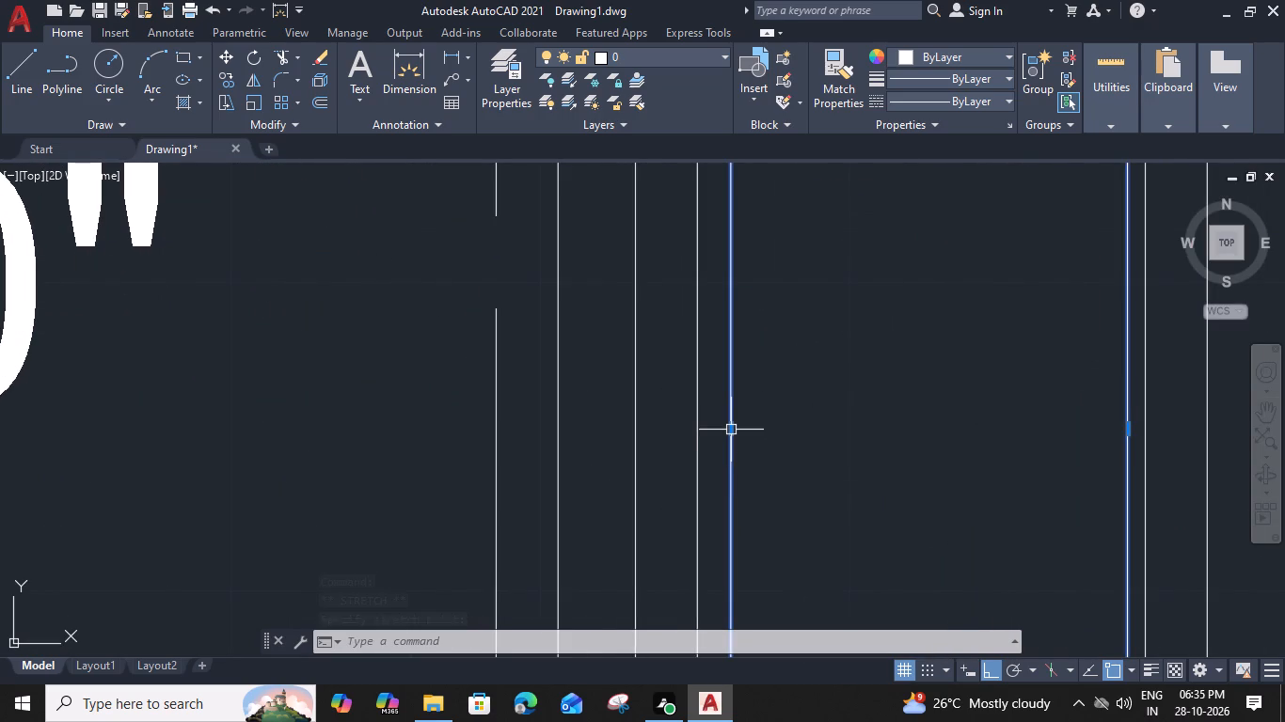
left_click(719, 430)
scroll(719, 430, "down", 2)
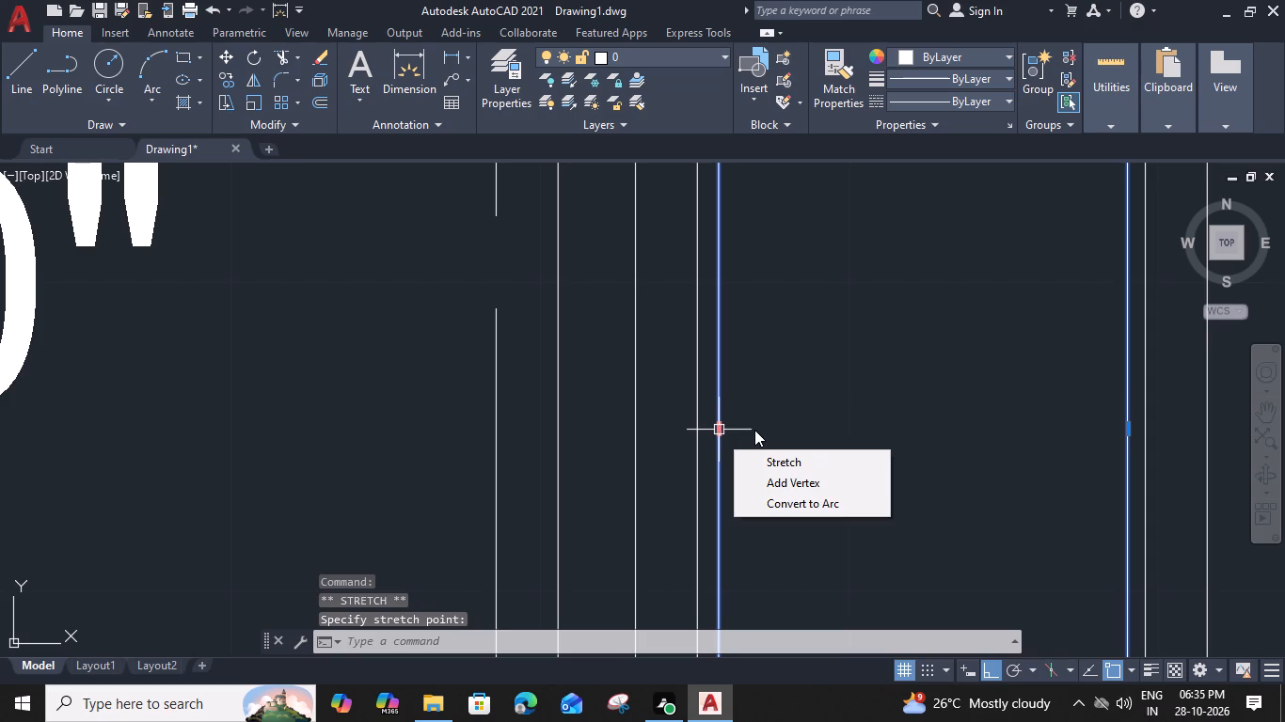
Offset the smaller rectangle 1" inward.
middle_click_drag(787, 381, 751, 427)
scroll(756, 417, "down", 2)
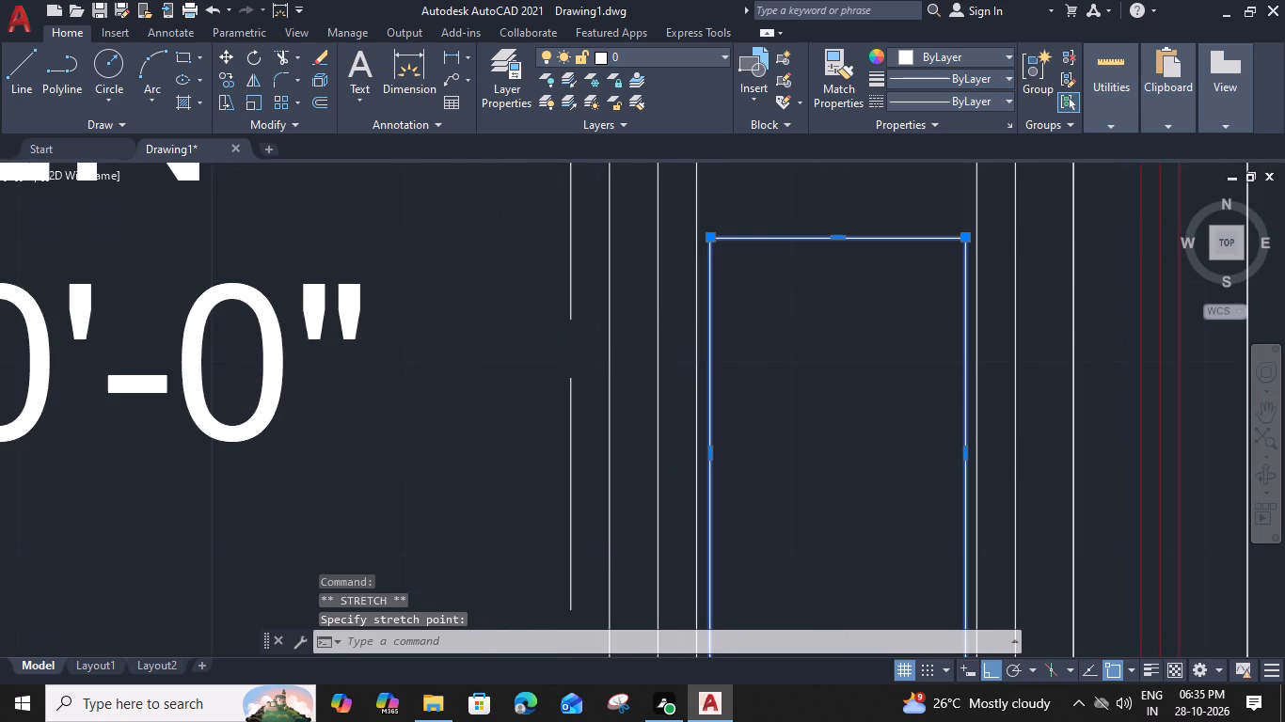
type("O 1")
key("shift+quotedbl")
key("Return")
left_click(783, 401)
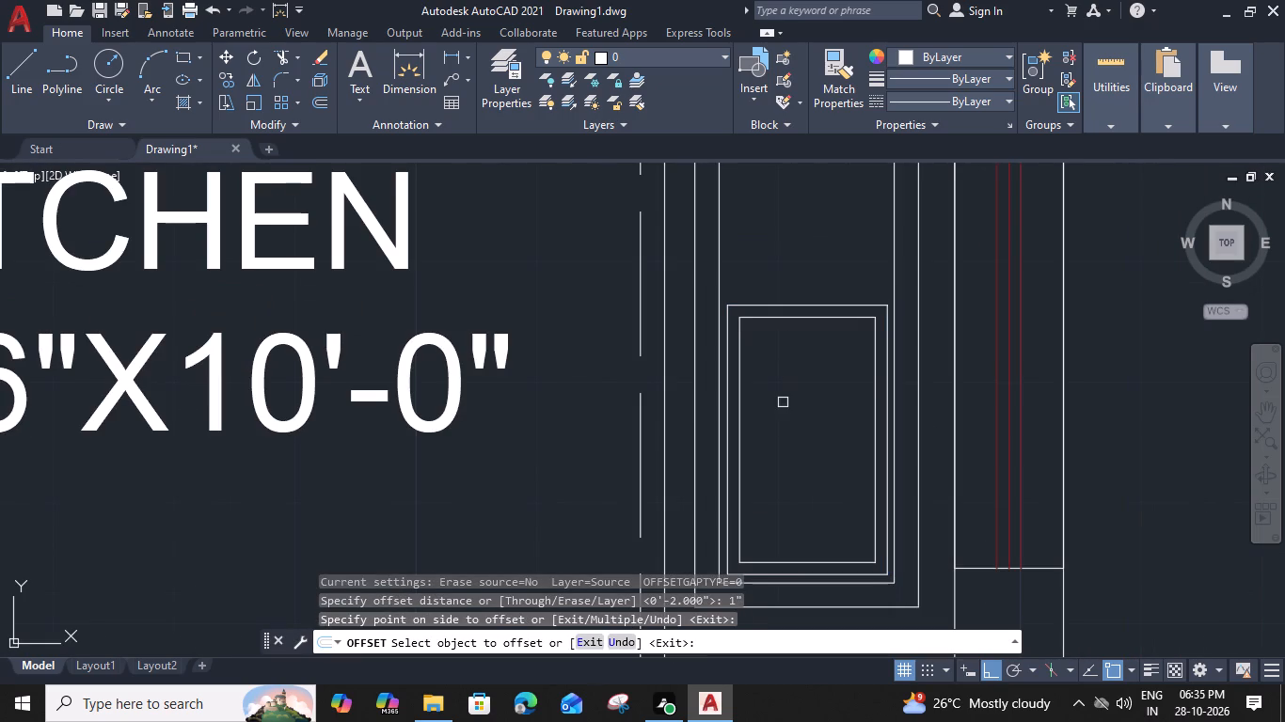
key("Escape")
Draw diagonal lines joining the outer and inner rectangles at the fixture's southwest and southeast corners.
type("L")
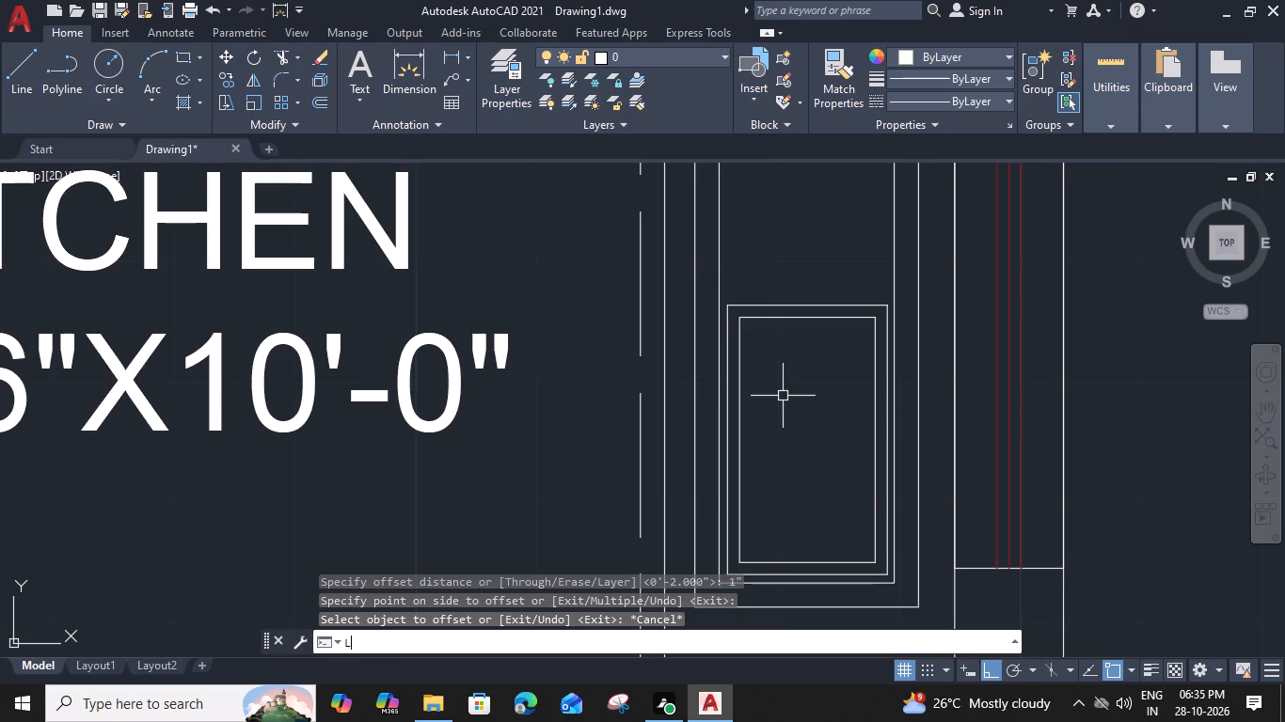
key("space")
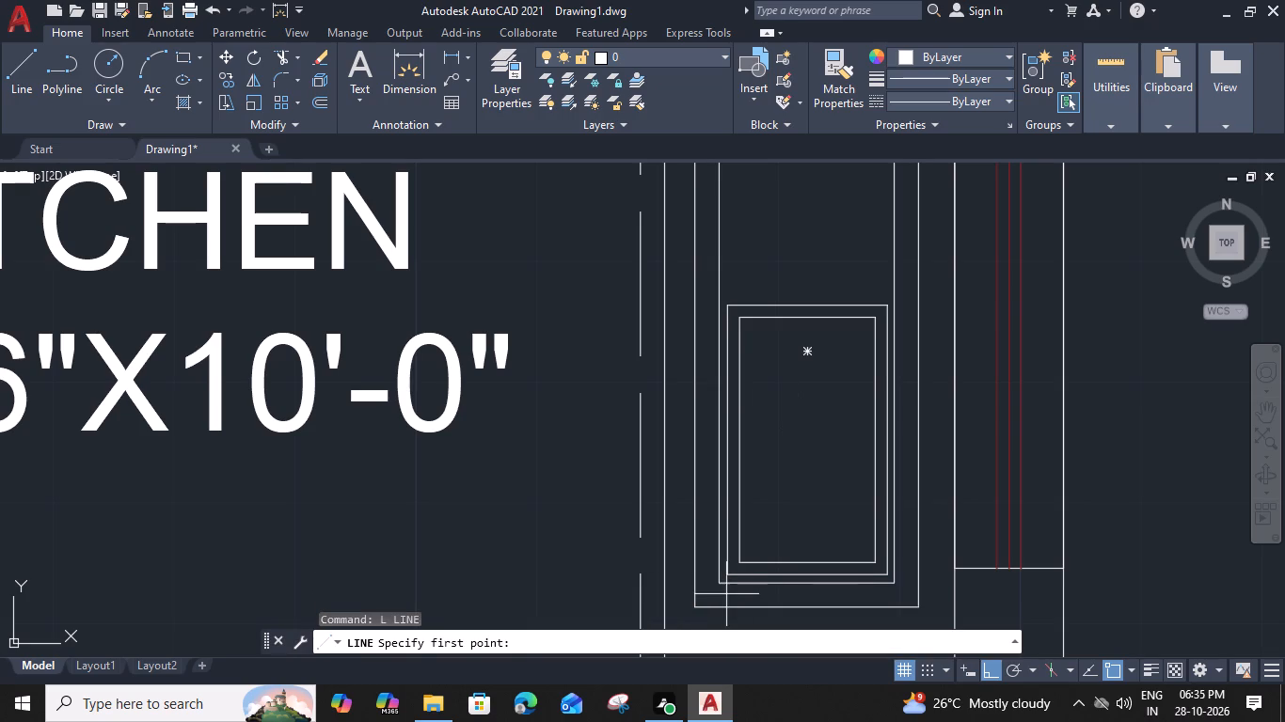
left_click(697, 605)
left_click(722, 576)
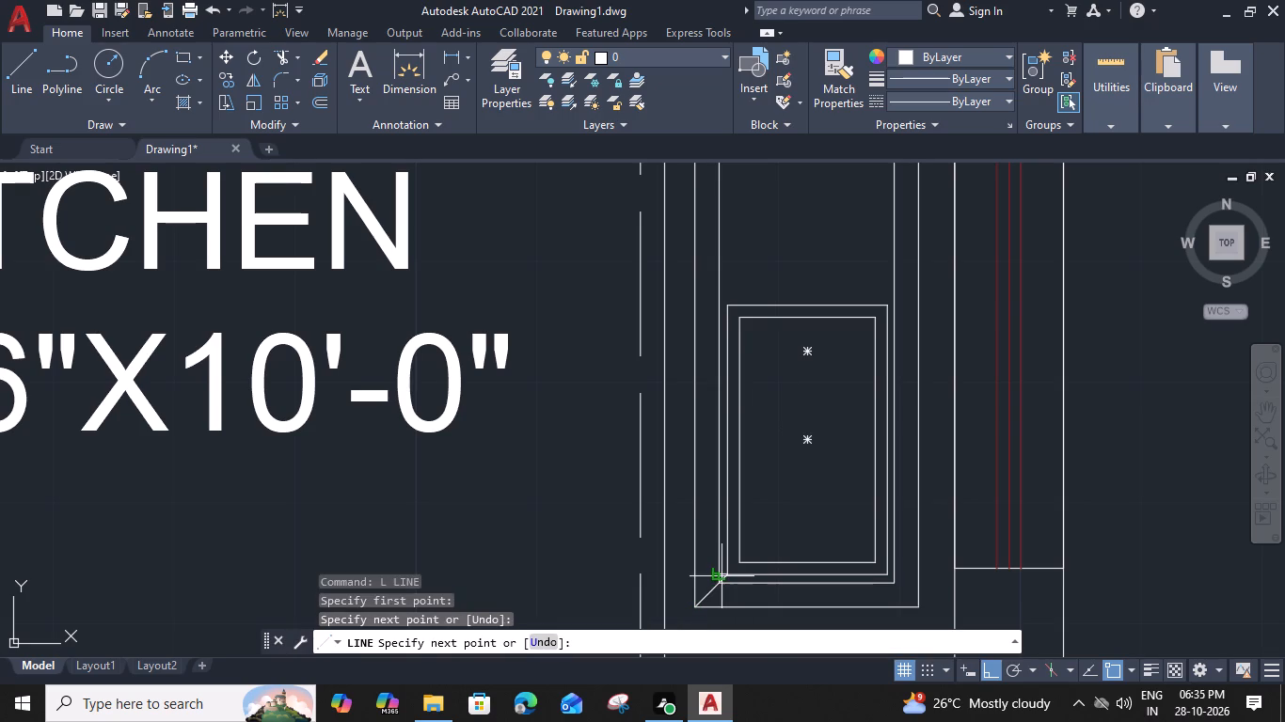
key("space")
key("space")
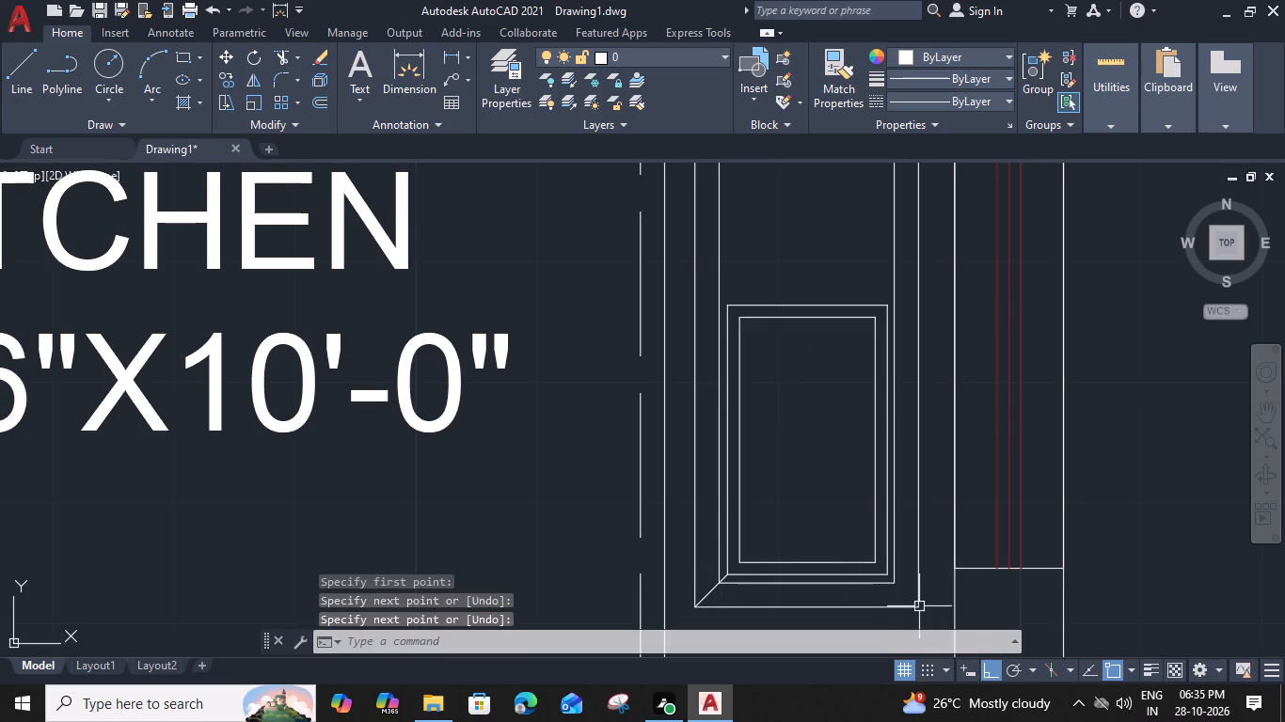
left_click(914, 606)
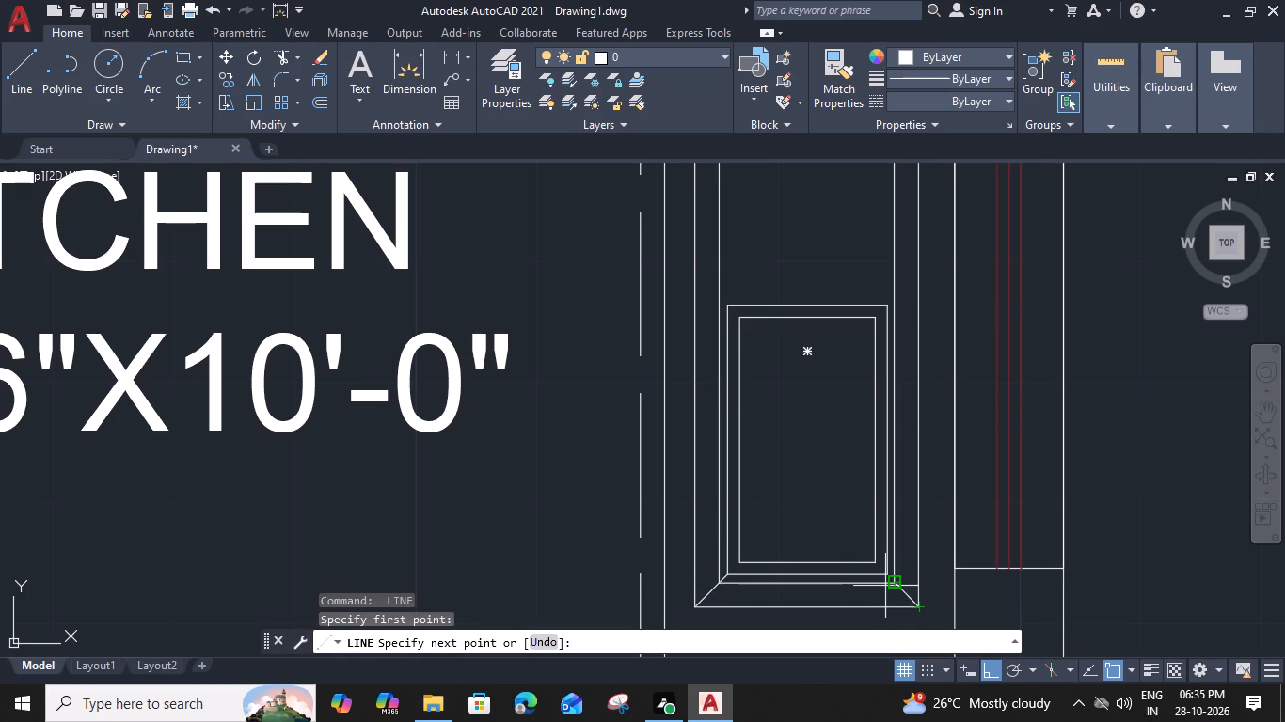
left_click(885, 578)
key("space")
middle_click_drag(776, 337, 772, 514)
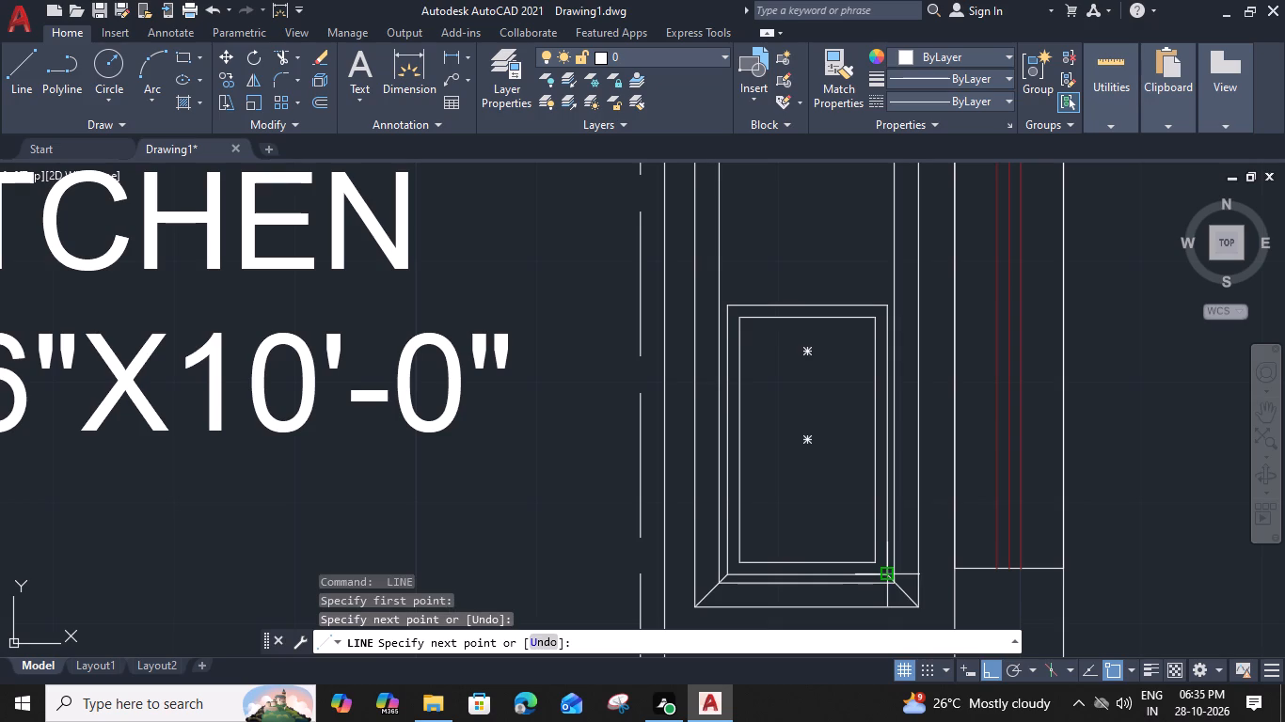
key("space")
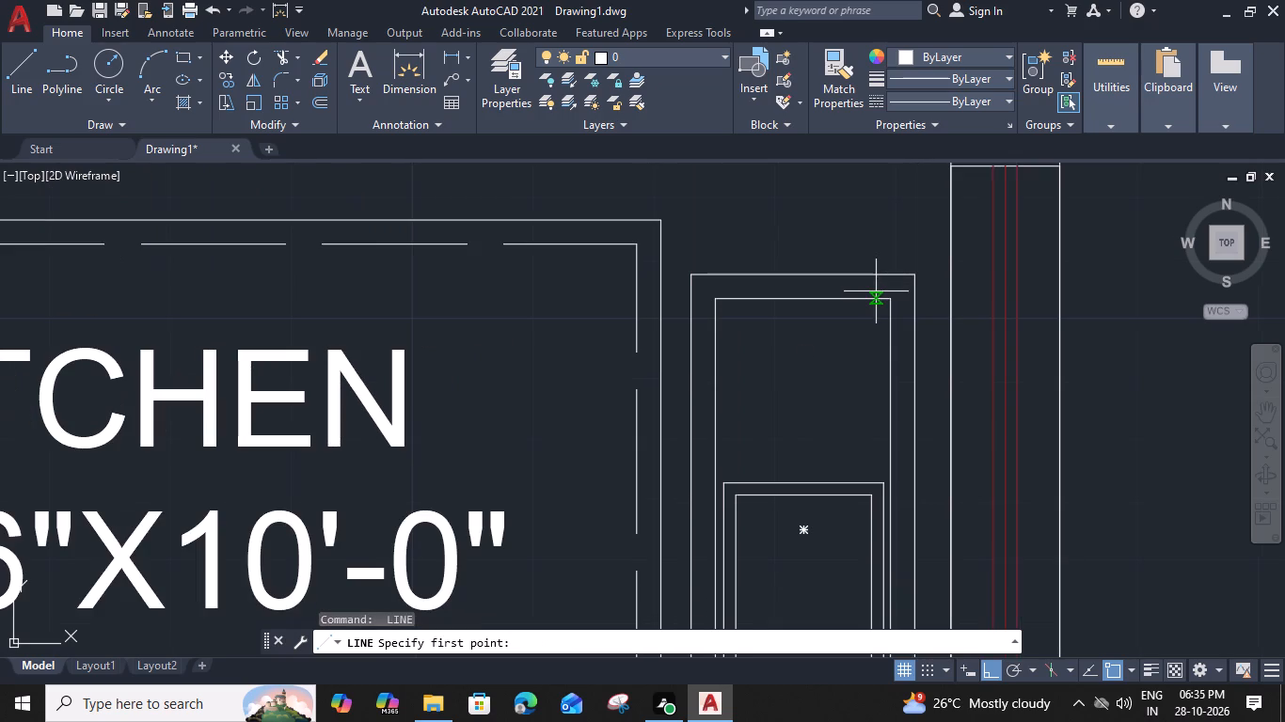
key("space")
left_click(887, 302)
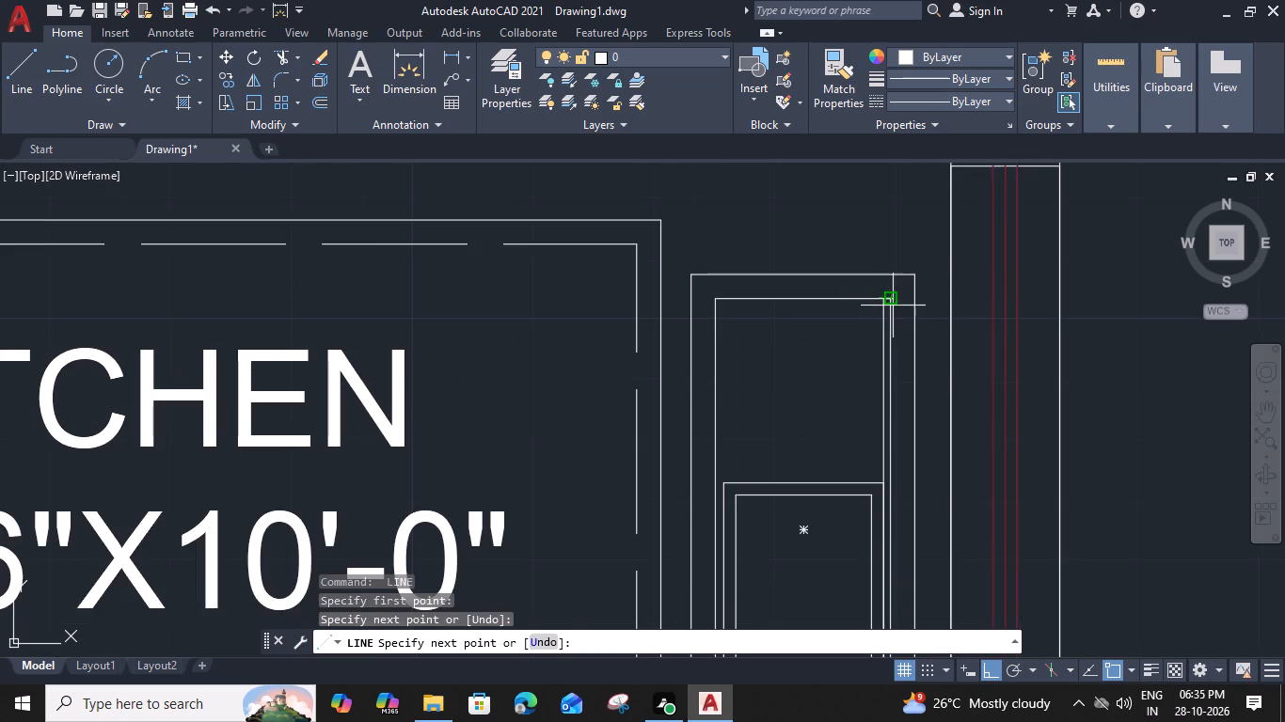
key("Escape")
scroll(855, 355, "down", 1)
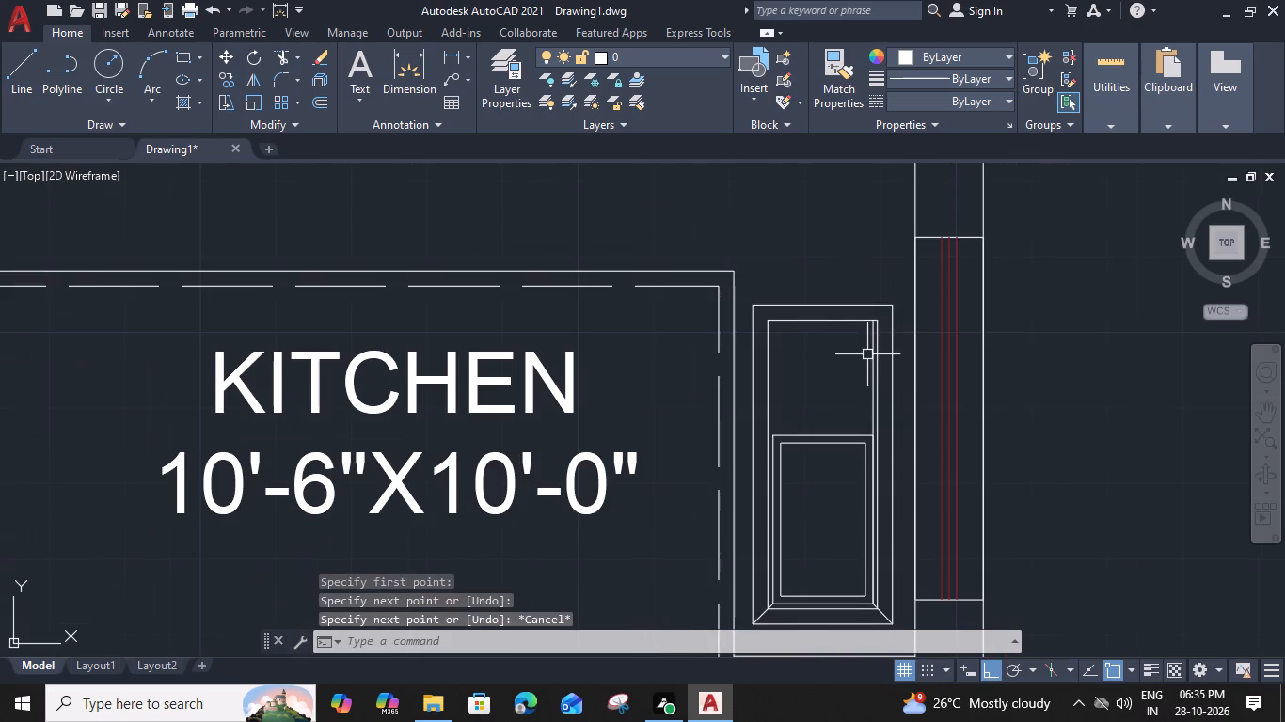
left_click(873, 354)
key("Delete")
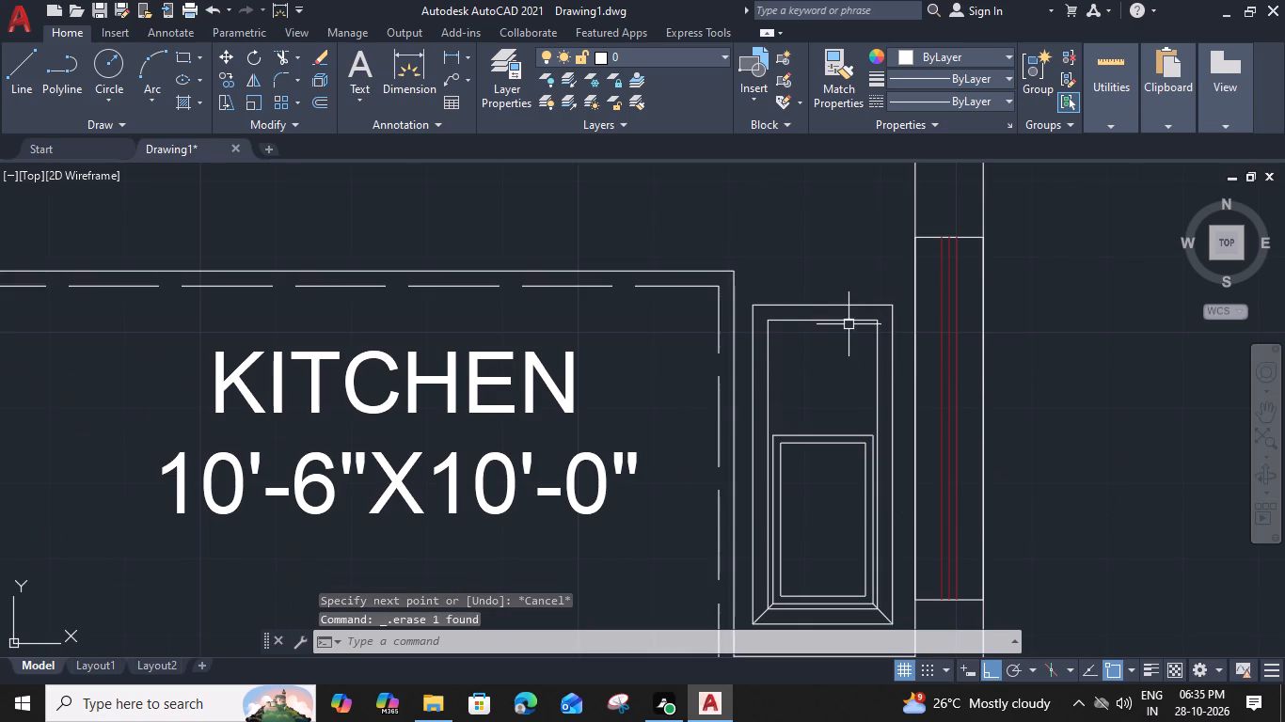
Draw diagonal lines joining the inner and outer rectangles at the fixture's northeast and northwest corners.
type("L")
key("space")
scroll(872, 317, "up", 2)
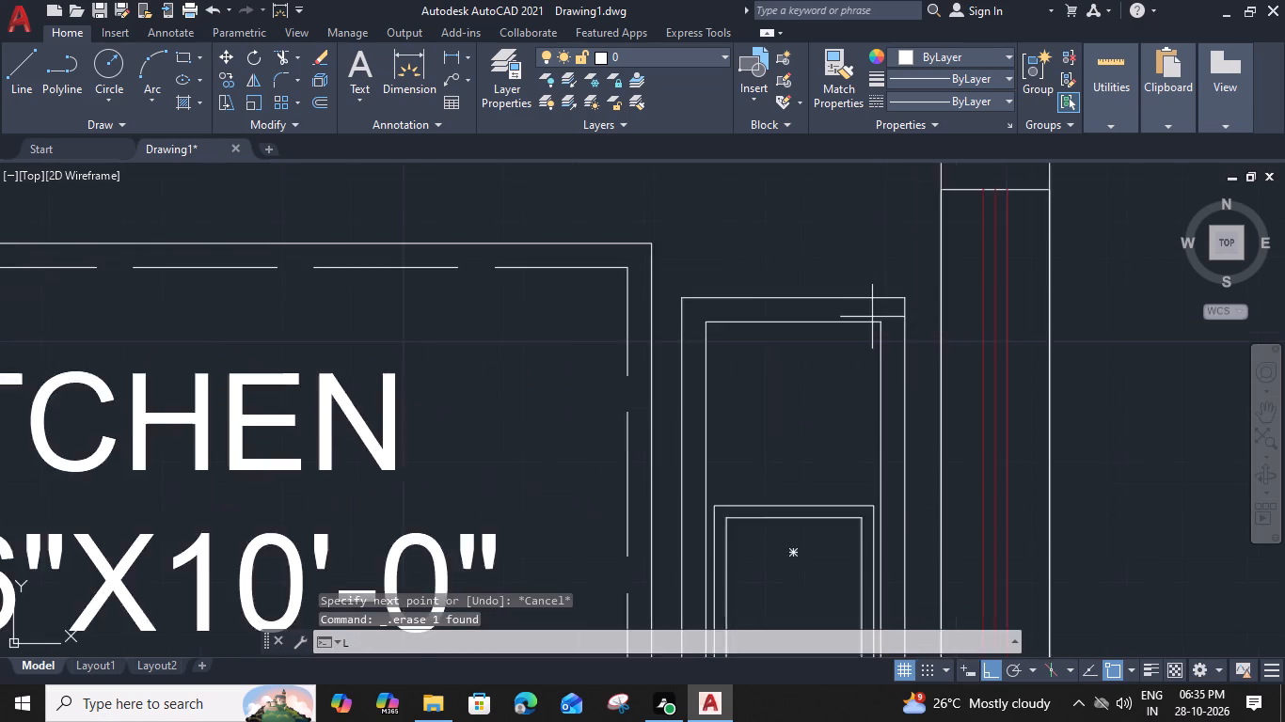
left_click(888, 330)
left_click(924, 290)
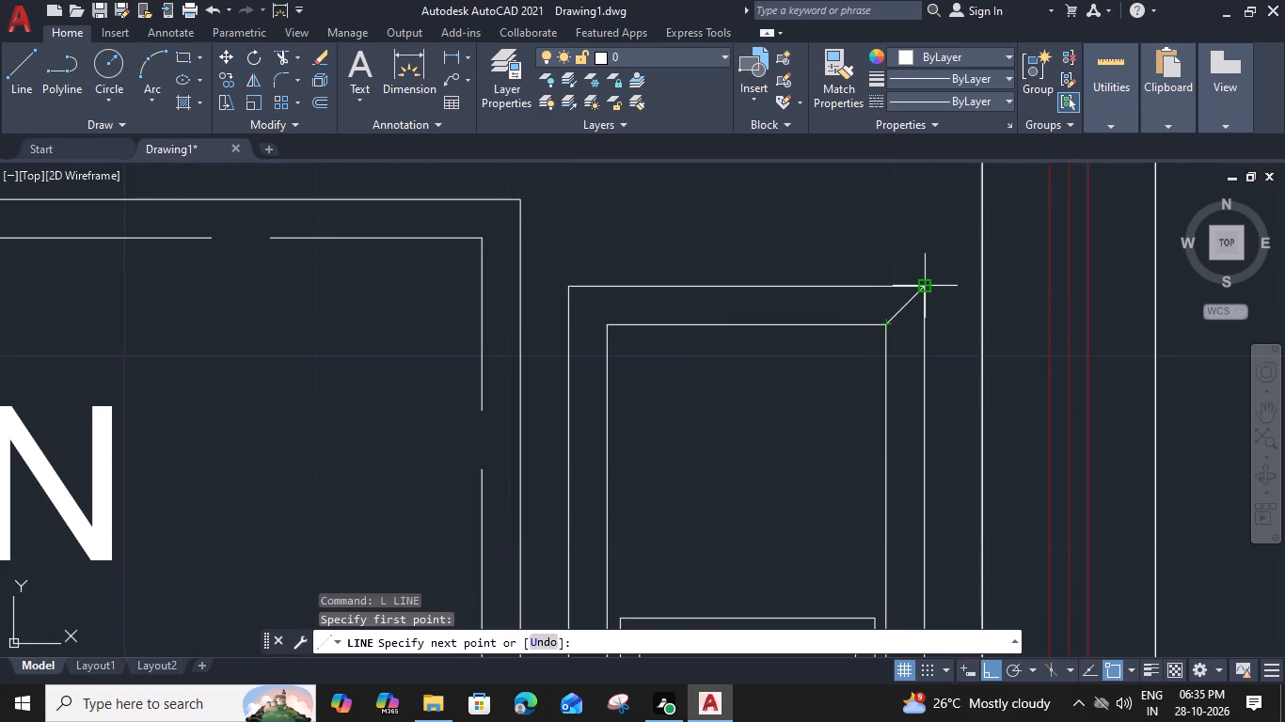
key("space")
key("space")
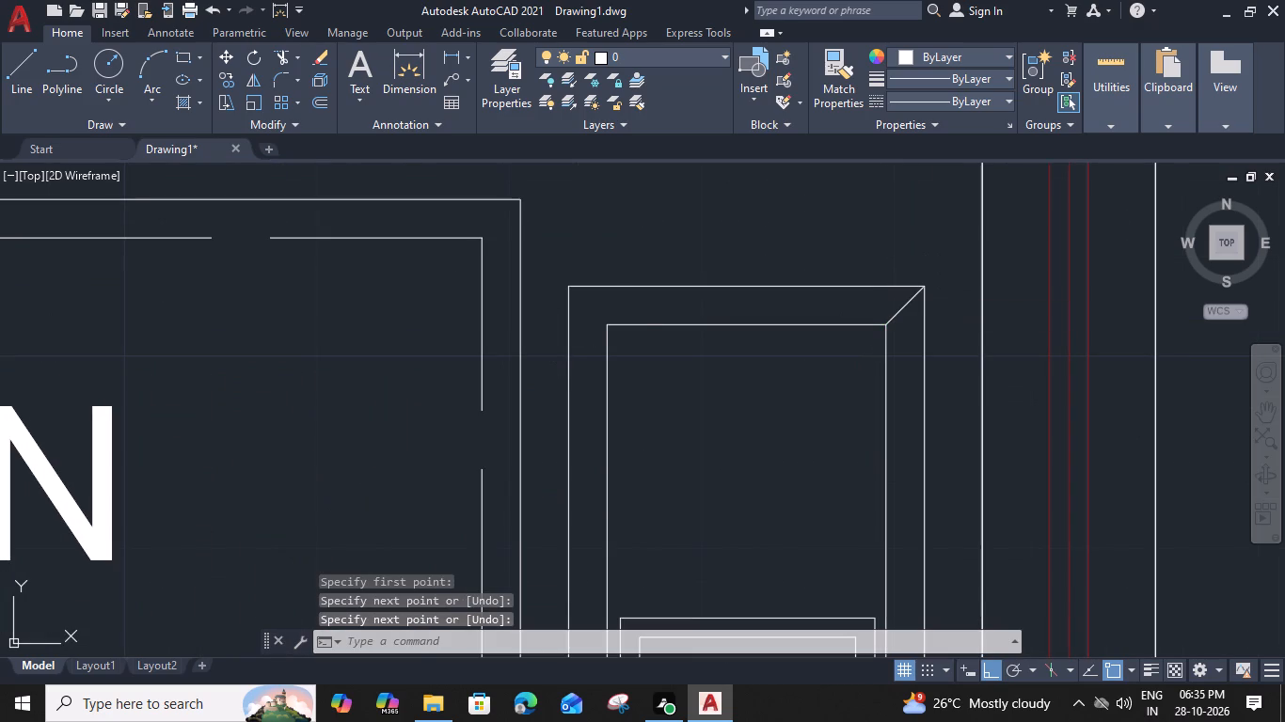
left_click(612, 326)
left_click(569, 290)
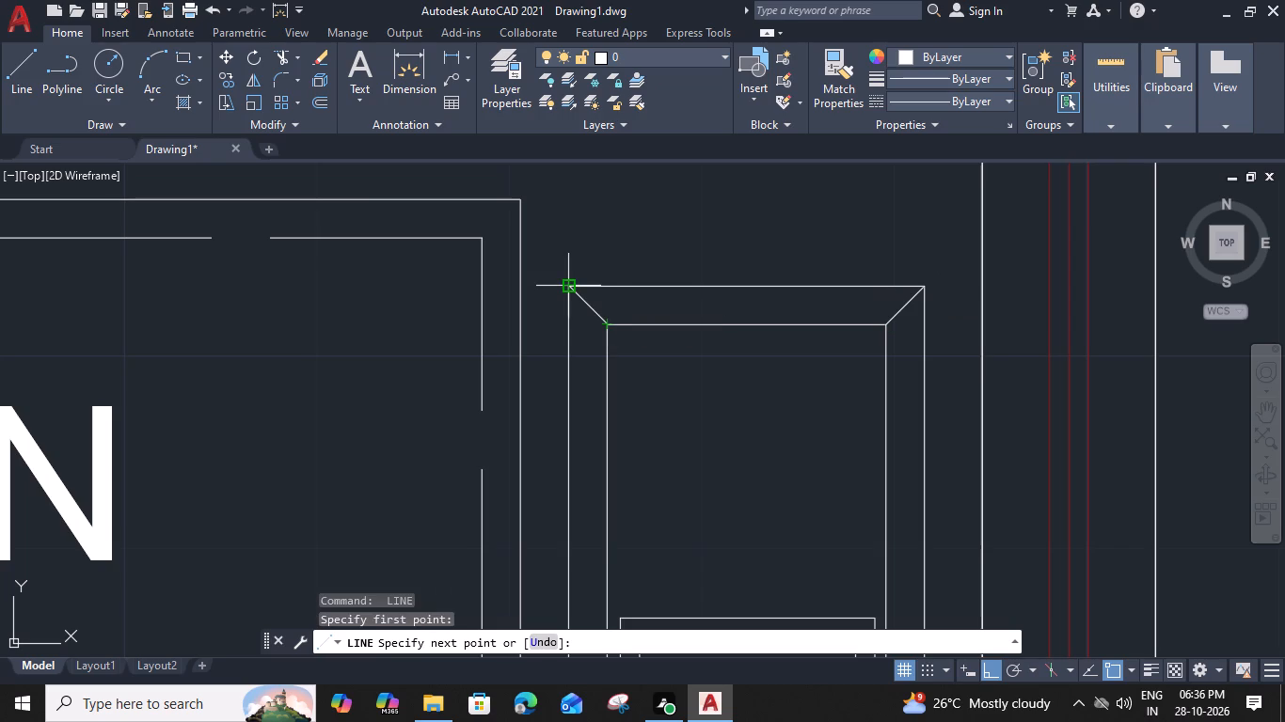
key("space")
Draw a vertical line from the middle of the inner rectangle's north edge to the smaller rectangle's north edge.
scroll(707, 424, "down", 2)
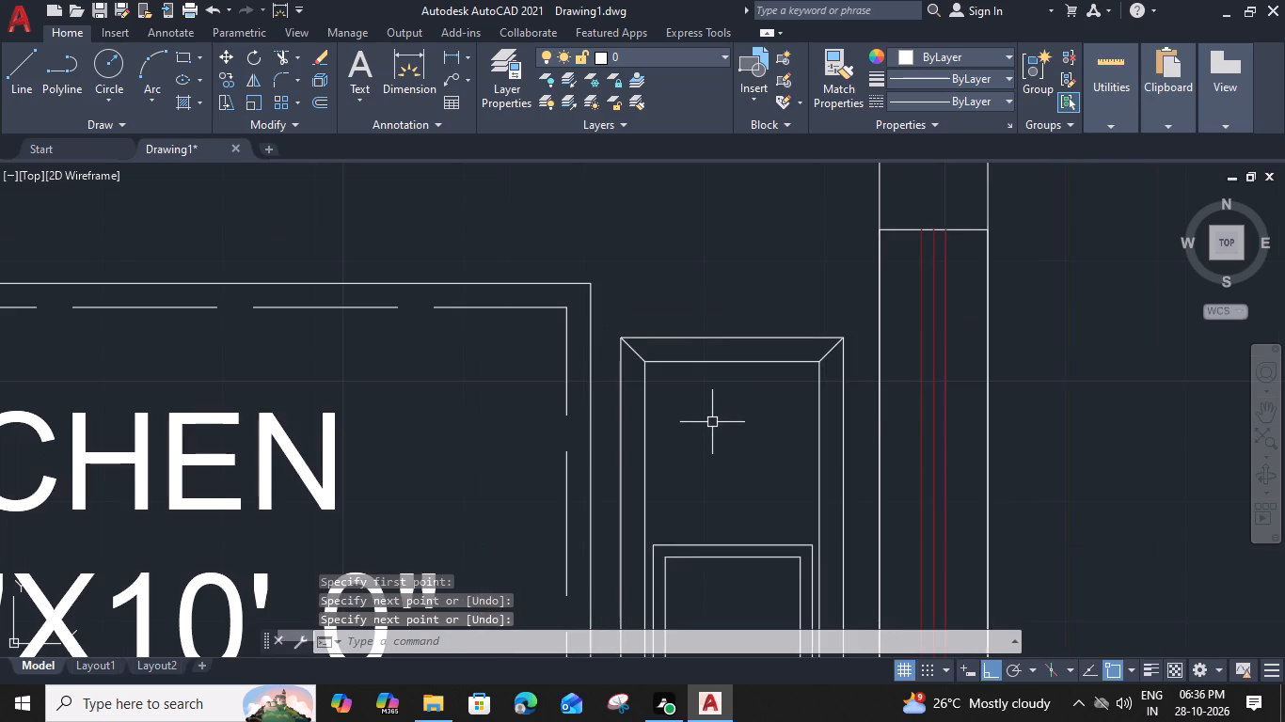
key("space")
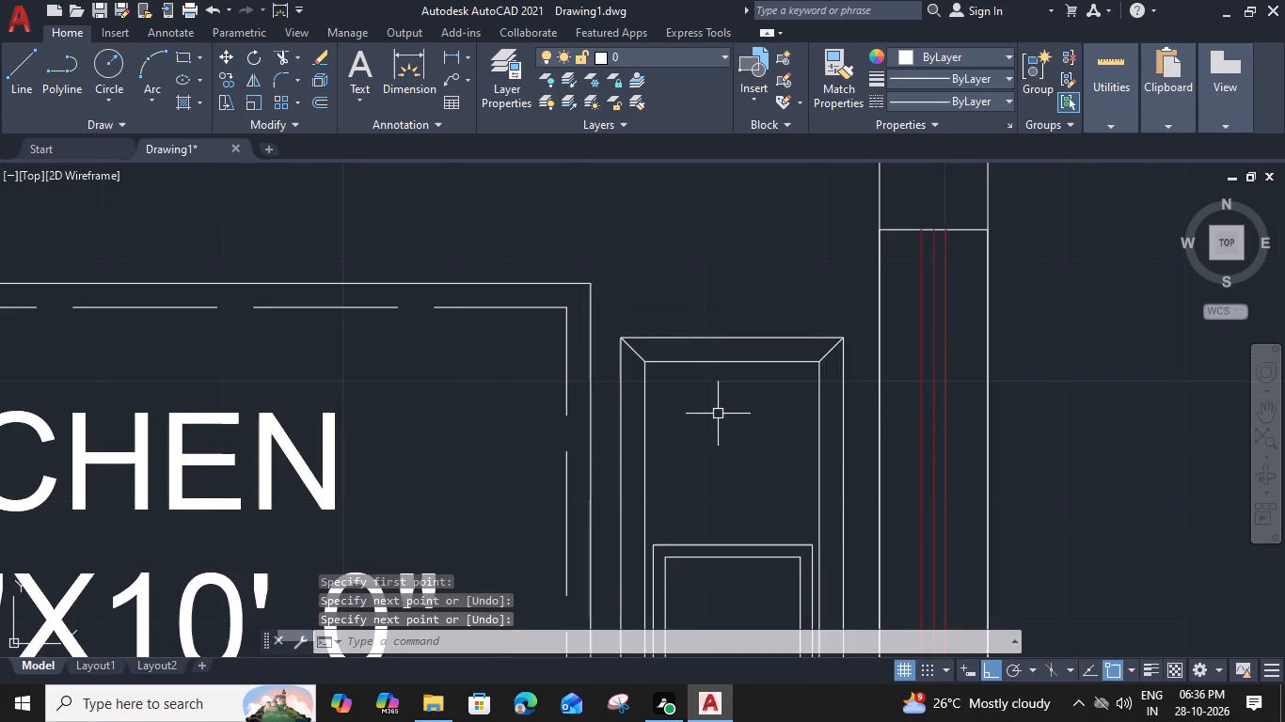
left_click(733, 359)
left_click(734, 549)
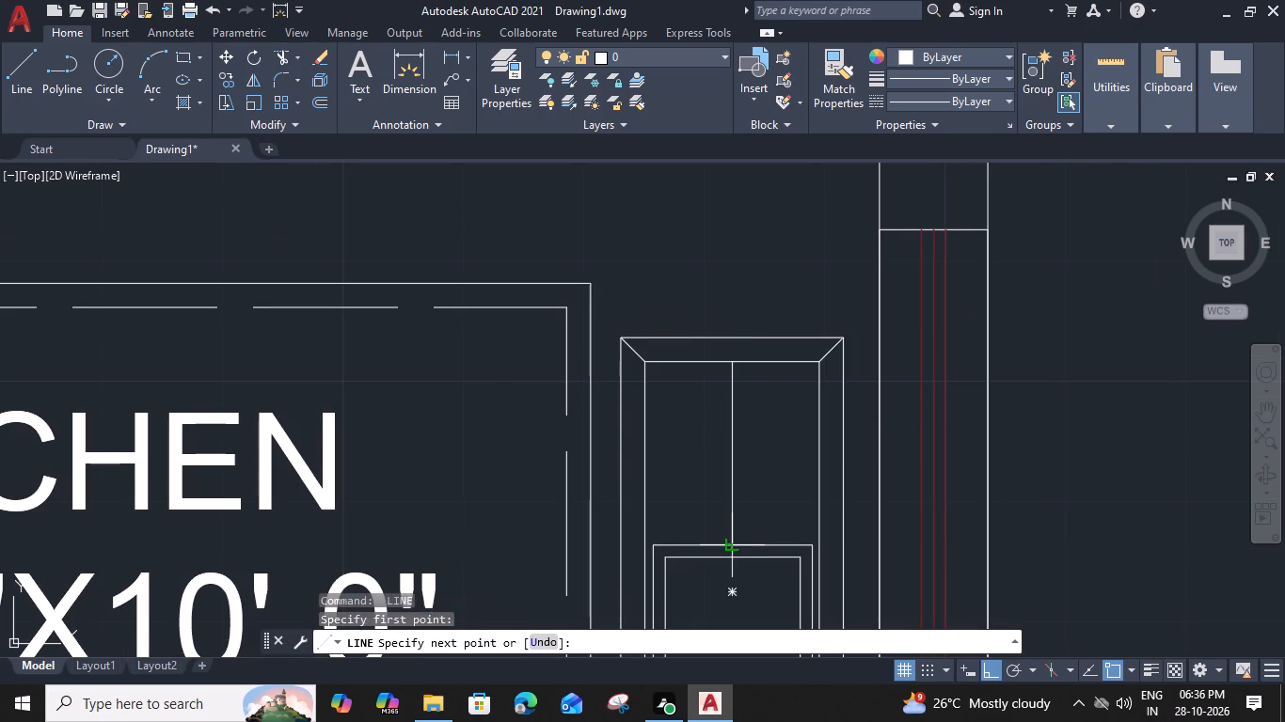
key("space")
Offset the central vertical line at 1" spacing, making one copy to the east and four successive copies to the west.
left_click(735, 505)
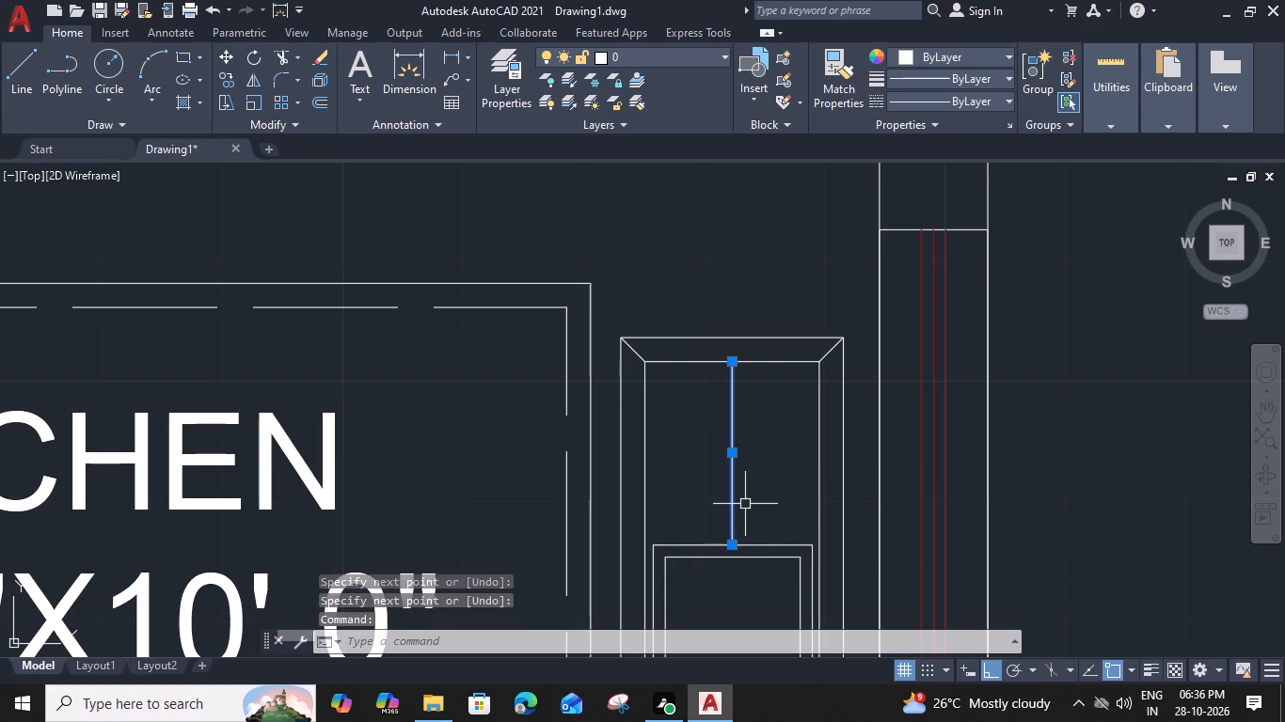
type("O 1\"")
key("Return")
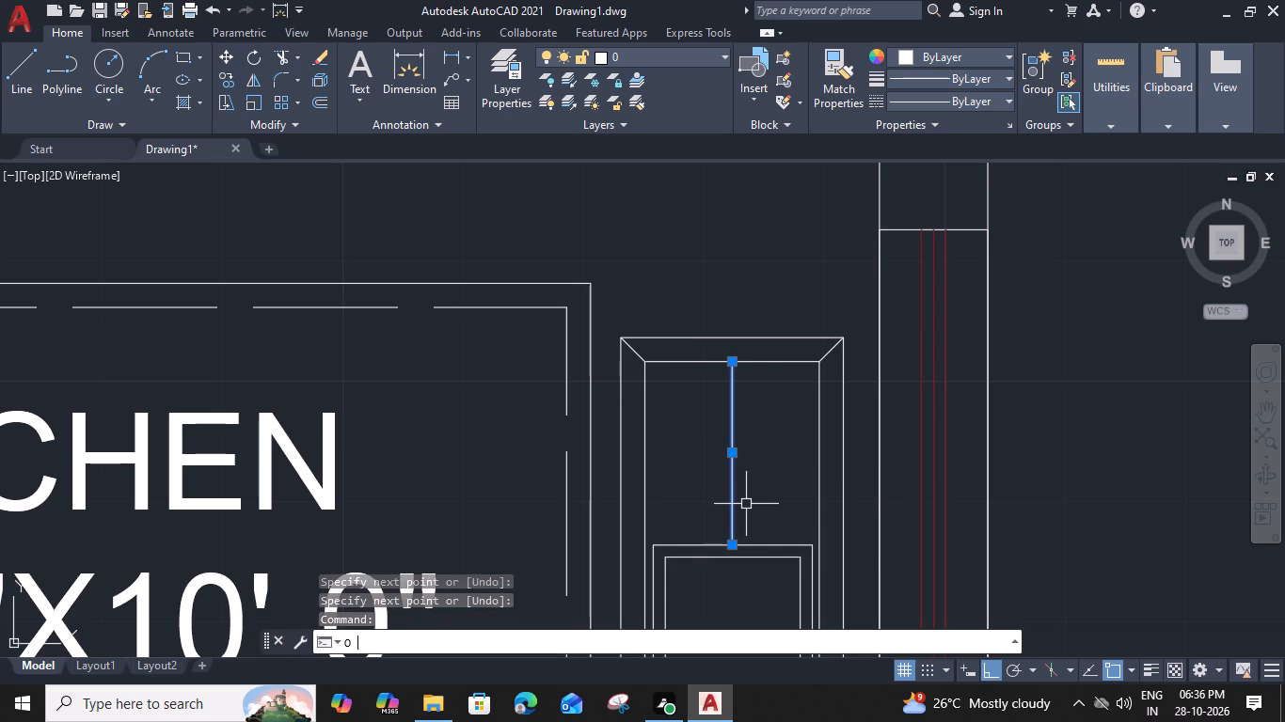
left_click(785, 504)
left_click(733, 463)
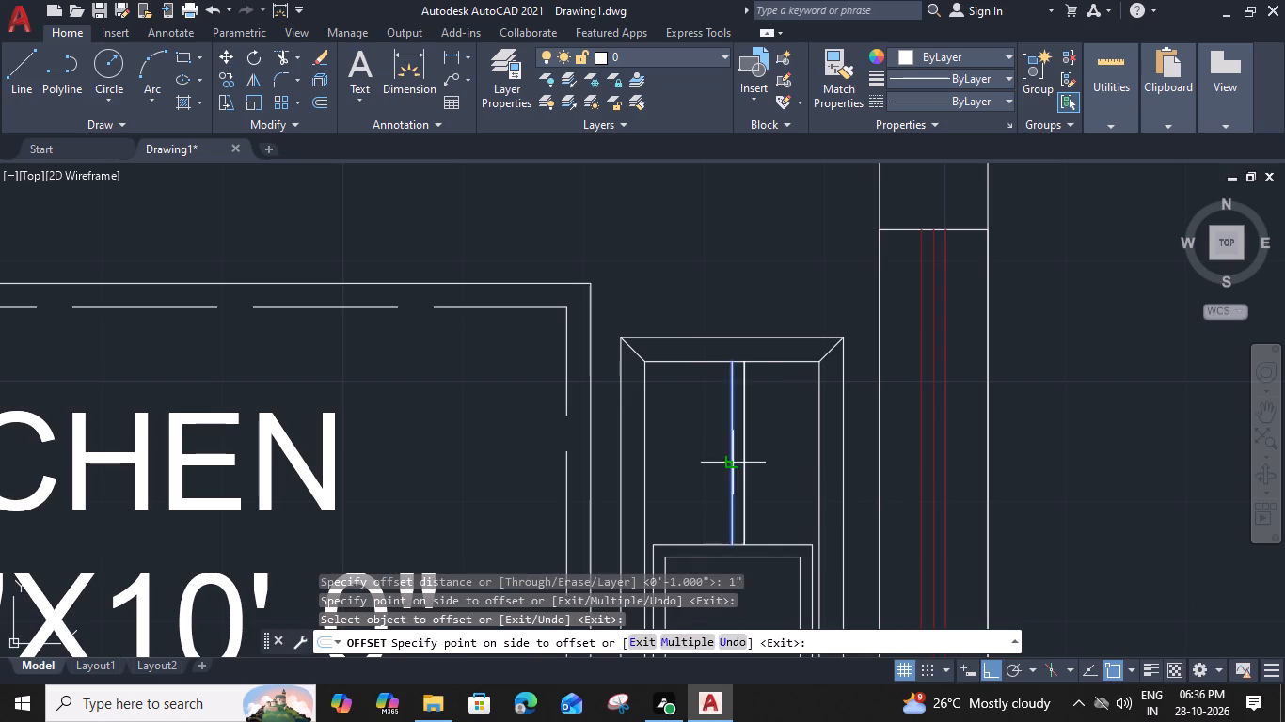
left_click(688, 471)
left_click(718, 470)
left_click(679, 478)
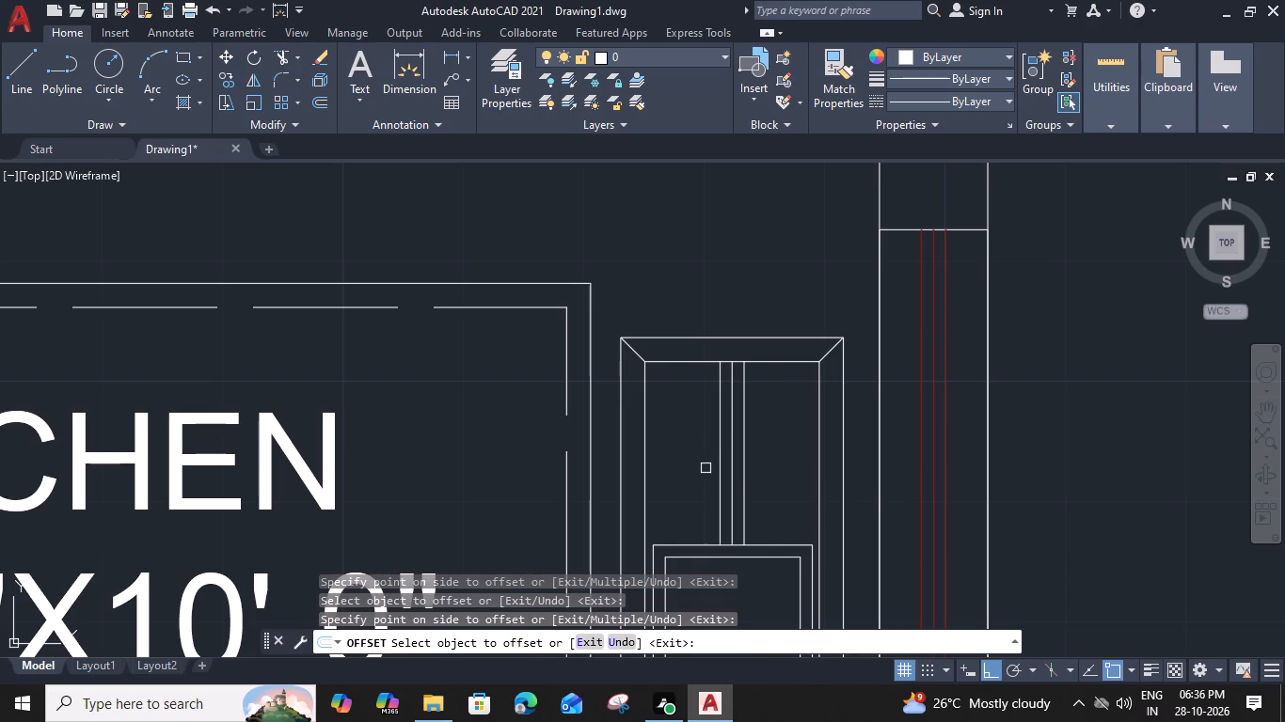
left_click_drag(706, 476, 693, 480)
left_click(657, 487)
left_click(695, 487)
left_click(658, 495)
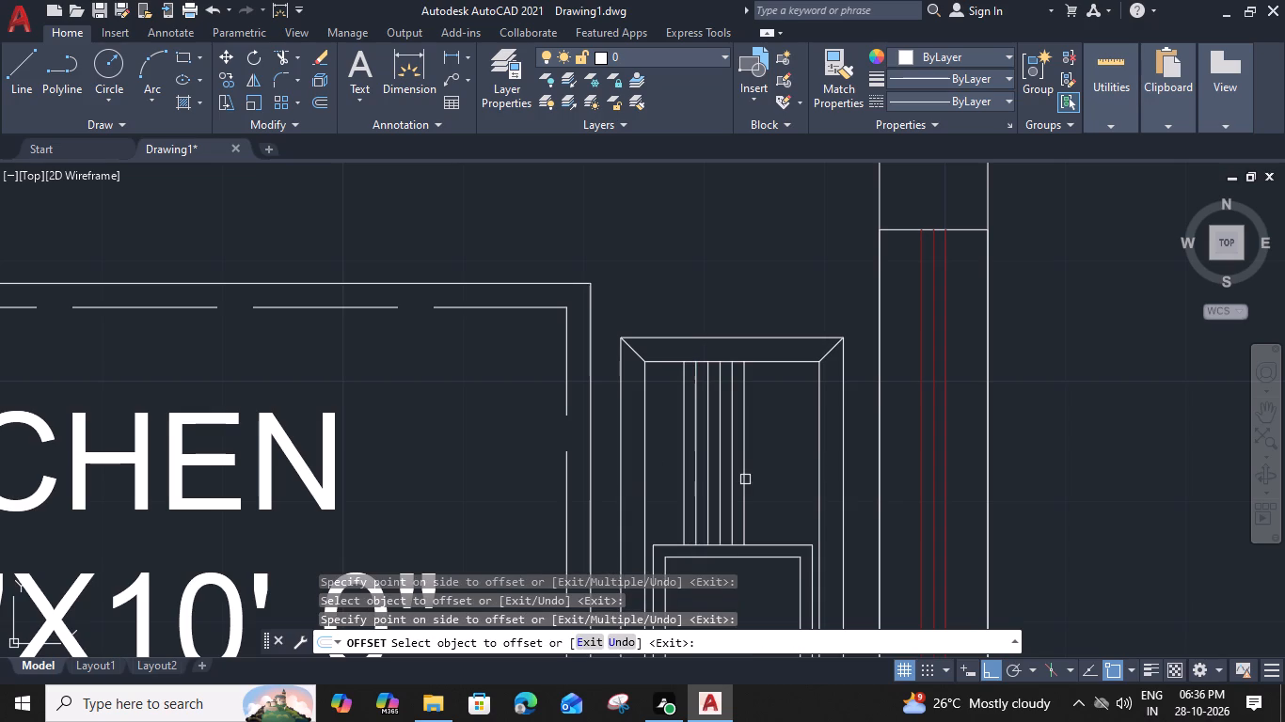
Extend the 1"-spaced vertical lines with four more offset copies on the east side and one more on the west side.
left_click(747, 477)
left_click(774, 482)
left_click(756, 474)
left_click(775, 480)
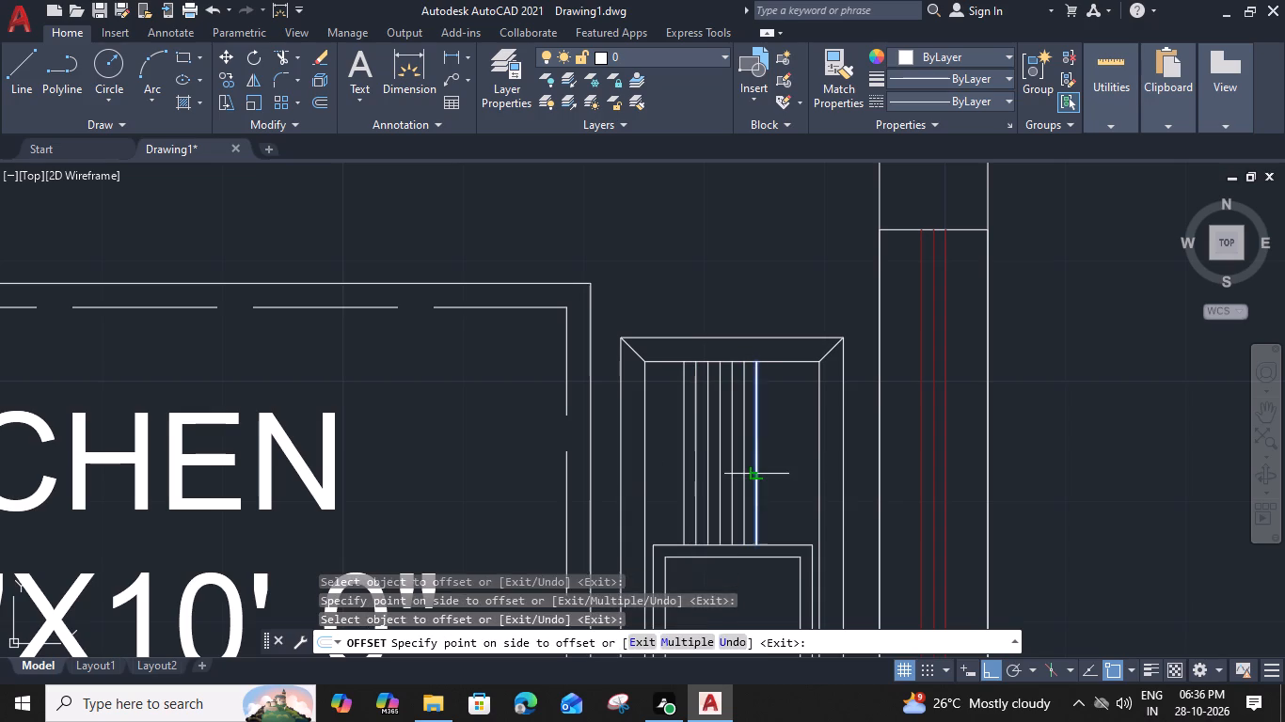
left_click(770, 480)
left_click(809, 485)
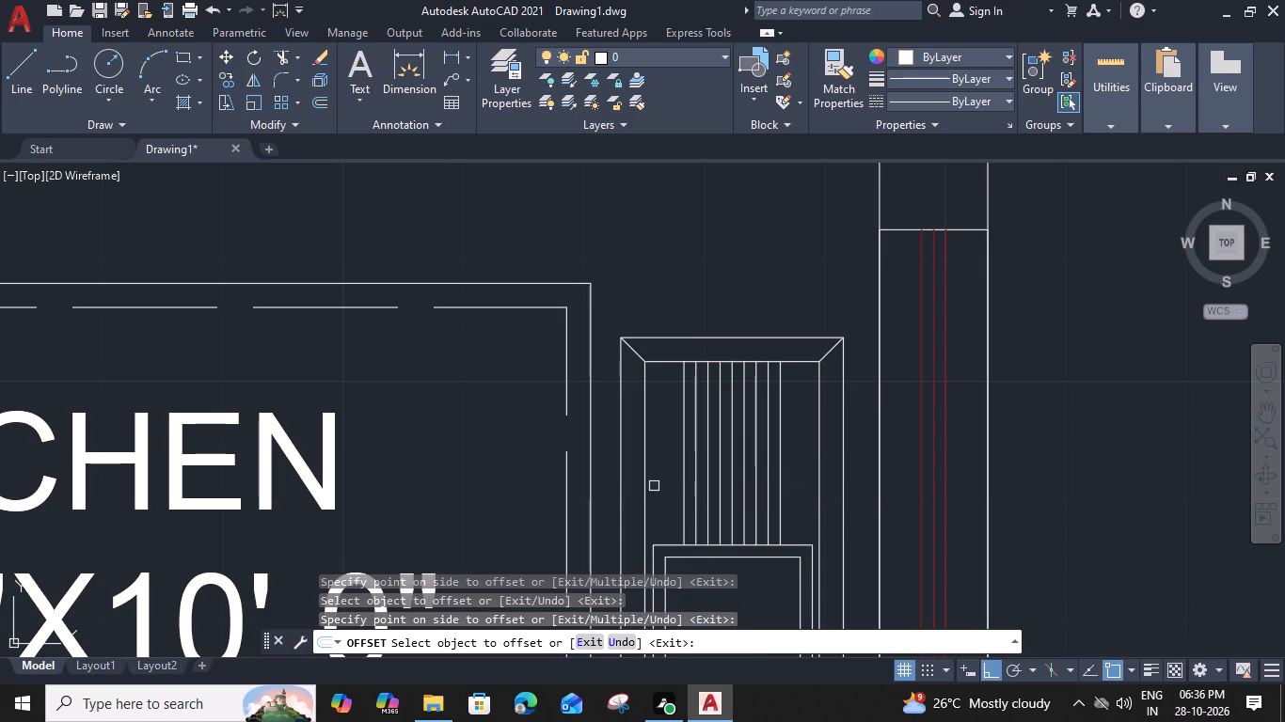
left_click(686, 485)
left_click(668, 483)
left_click(783, 475)
left_click(807, 474)
key("Escape")
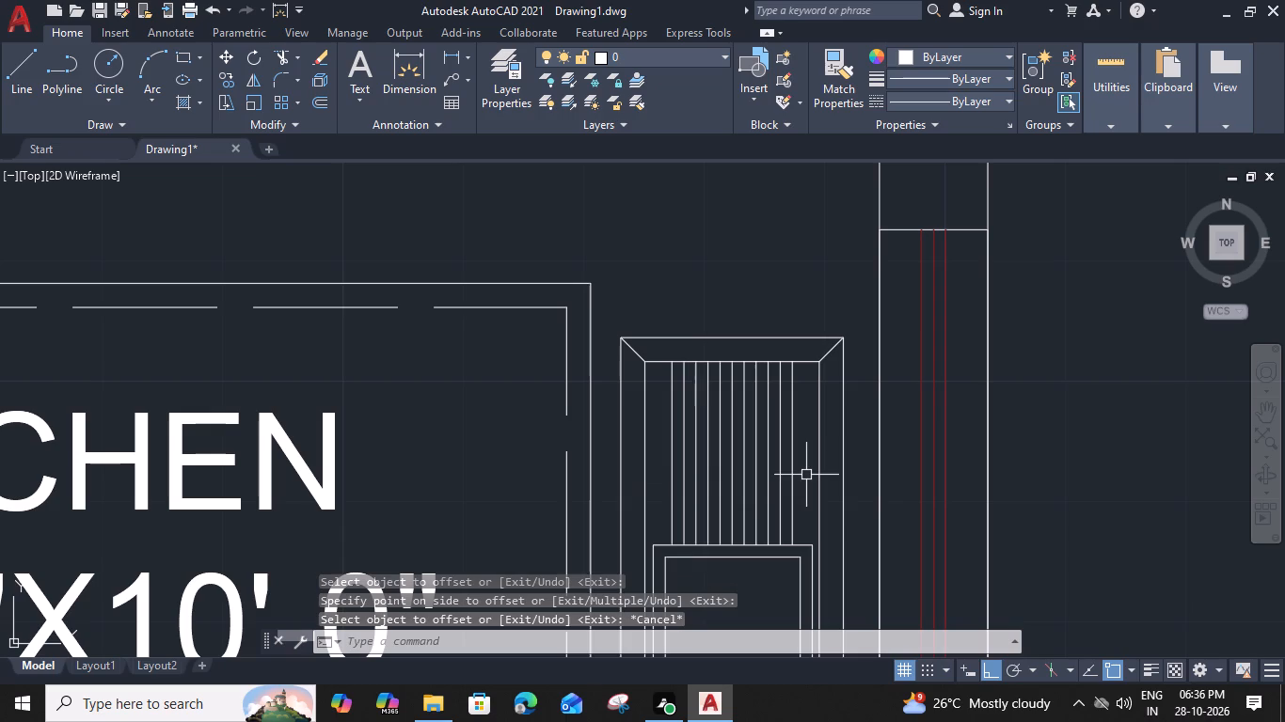
Draw two crossing diagonals over the ribbed area, from the inner rectangle's north corners to the smaller rectangle's opposite north corners.
middle_click_drag(774, 480, 790, 439)
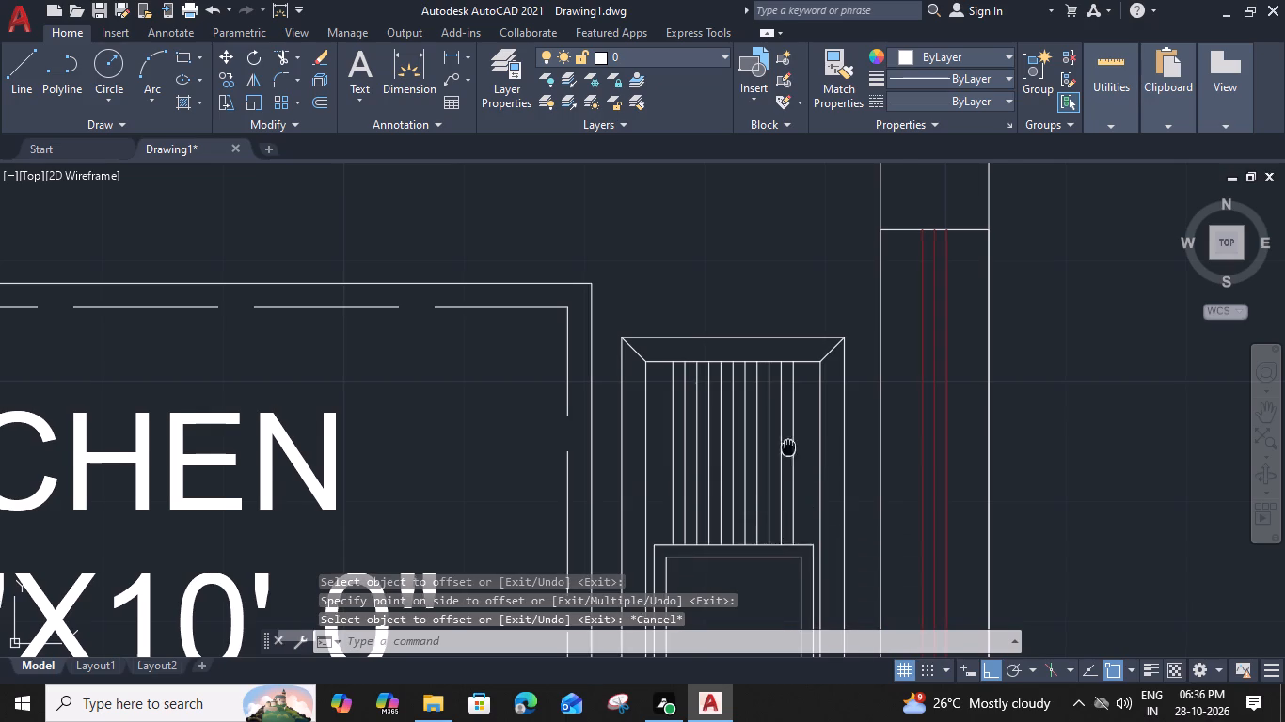
middle_click_drag(790, 439, 797, 422)
type("L")
key("space")
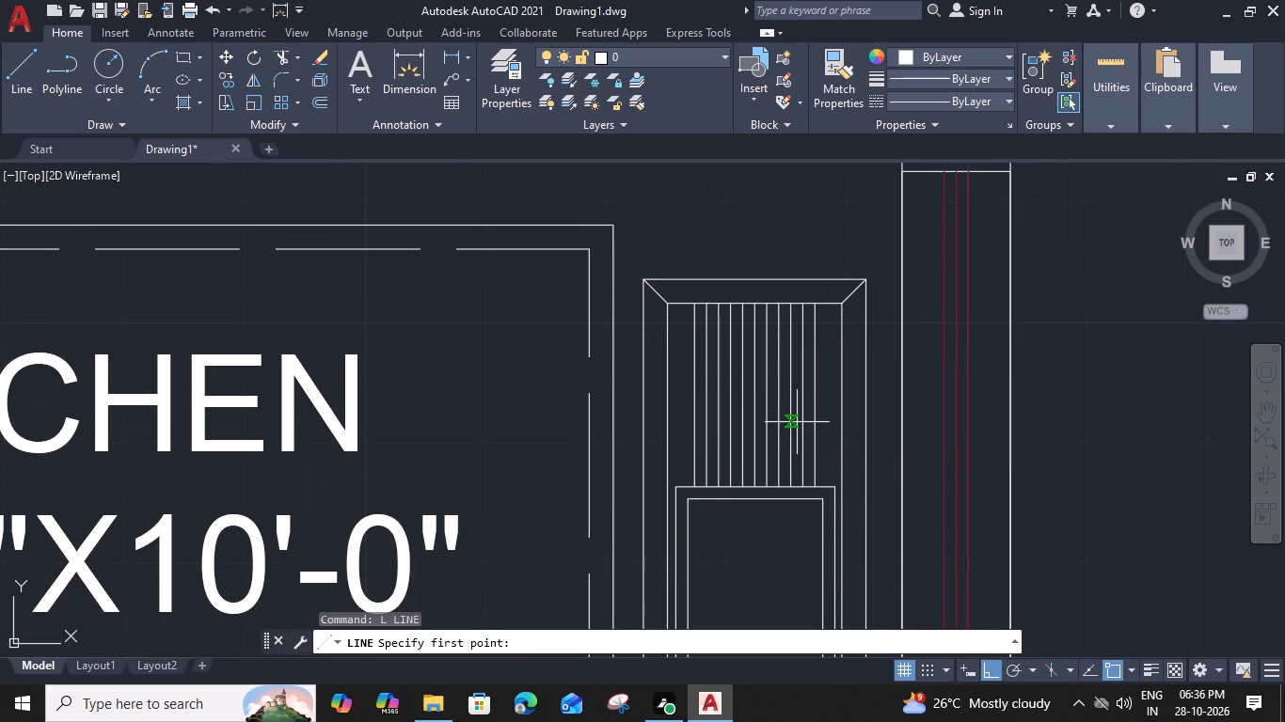
left_click(671, 305)
left_click(836, 491)
key("space")
key("space")
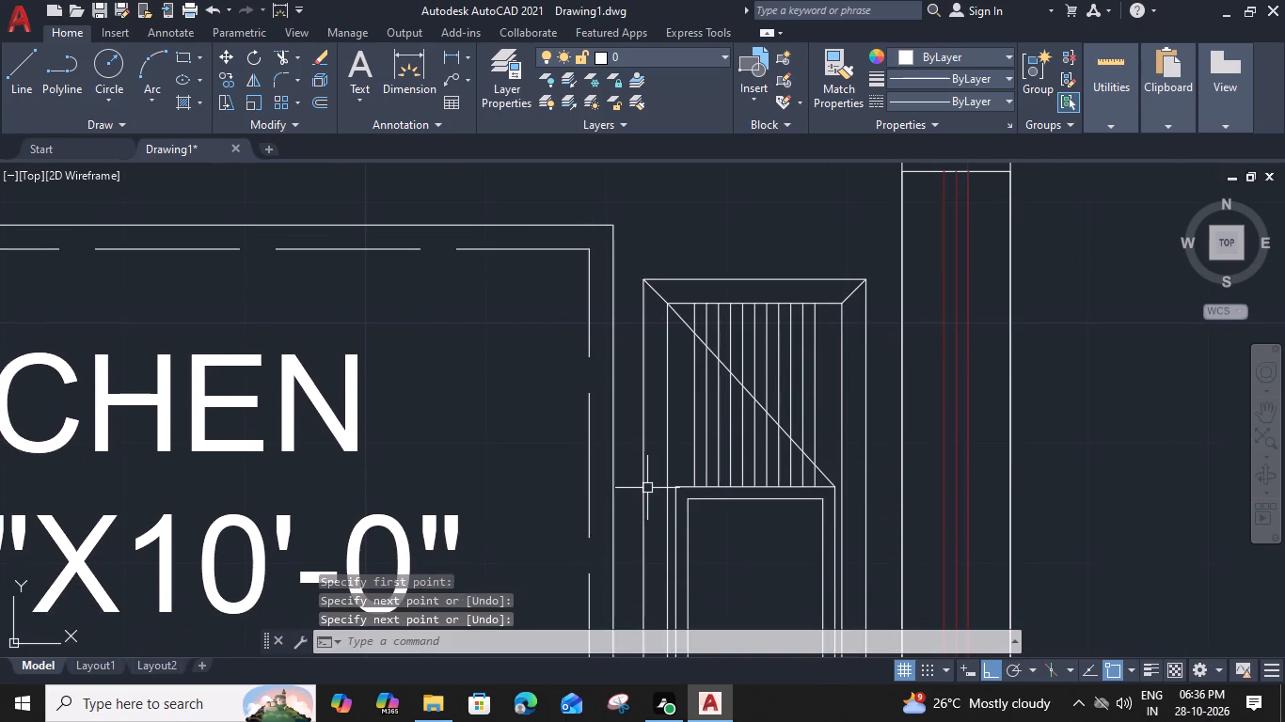
left_click(670, 486)
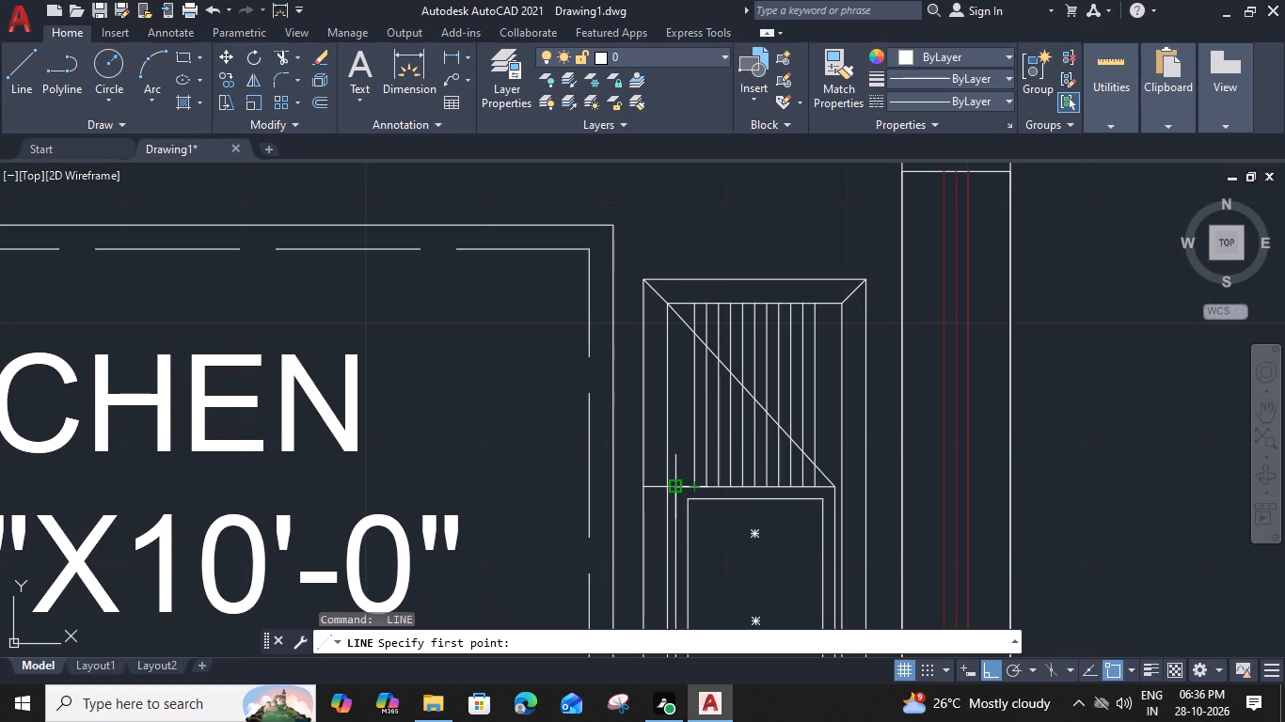
left_click(844, 309)
key("Escape")
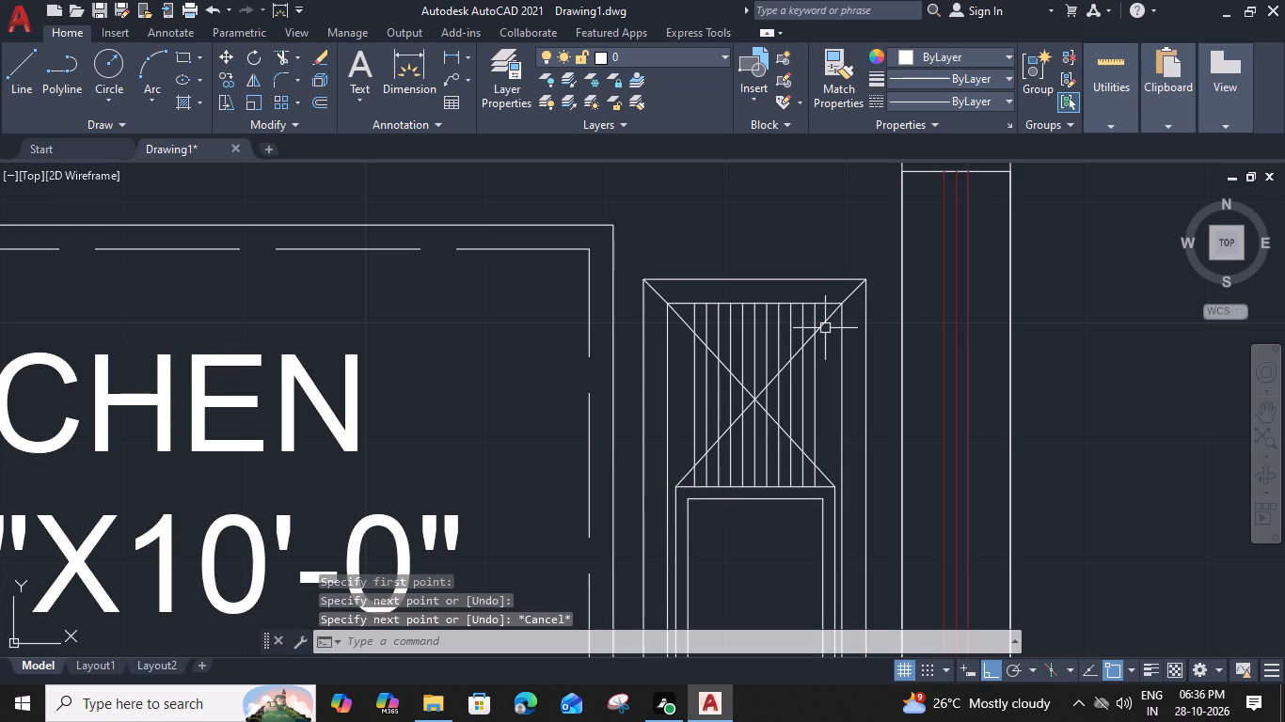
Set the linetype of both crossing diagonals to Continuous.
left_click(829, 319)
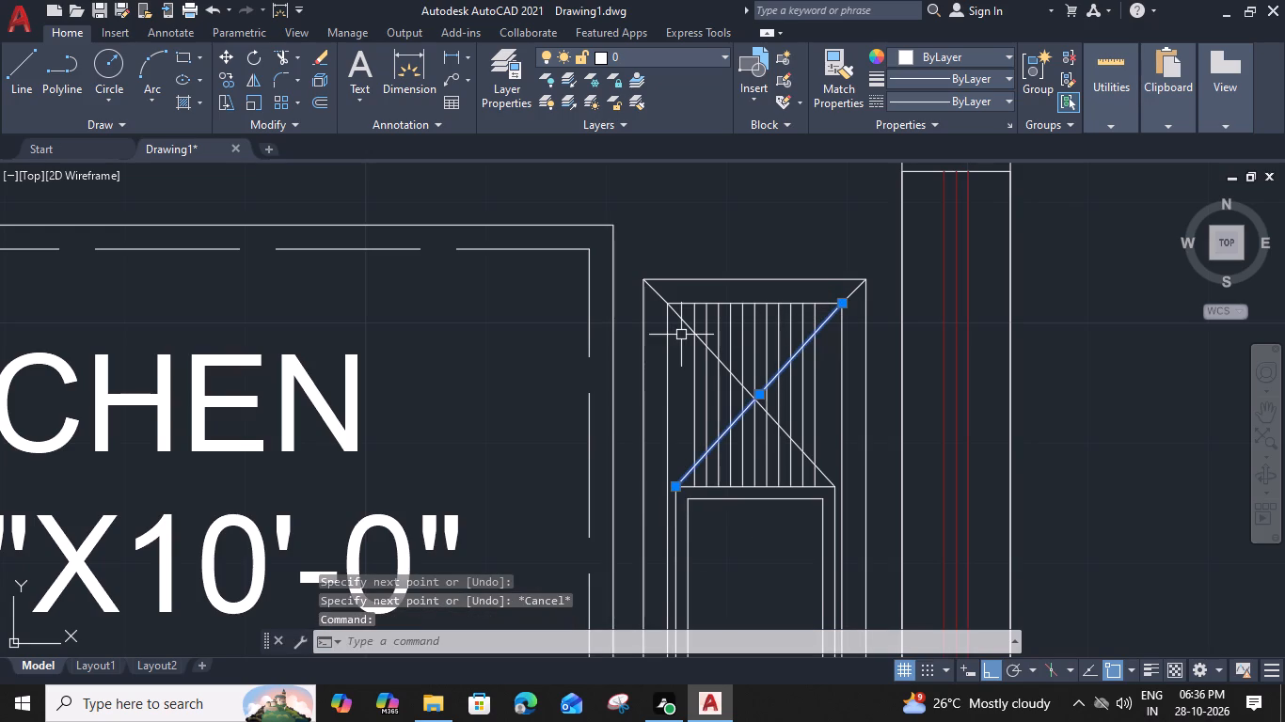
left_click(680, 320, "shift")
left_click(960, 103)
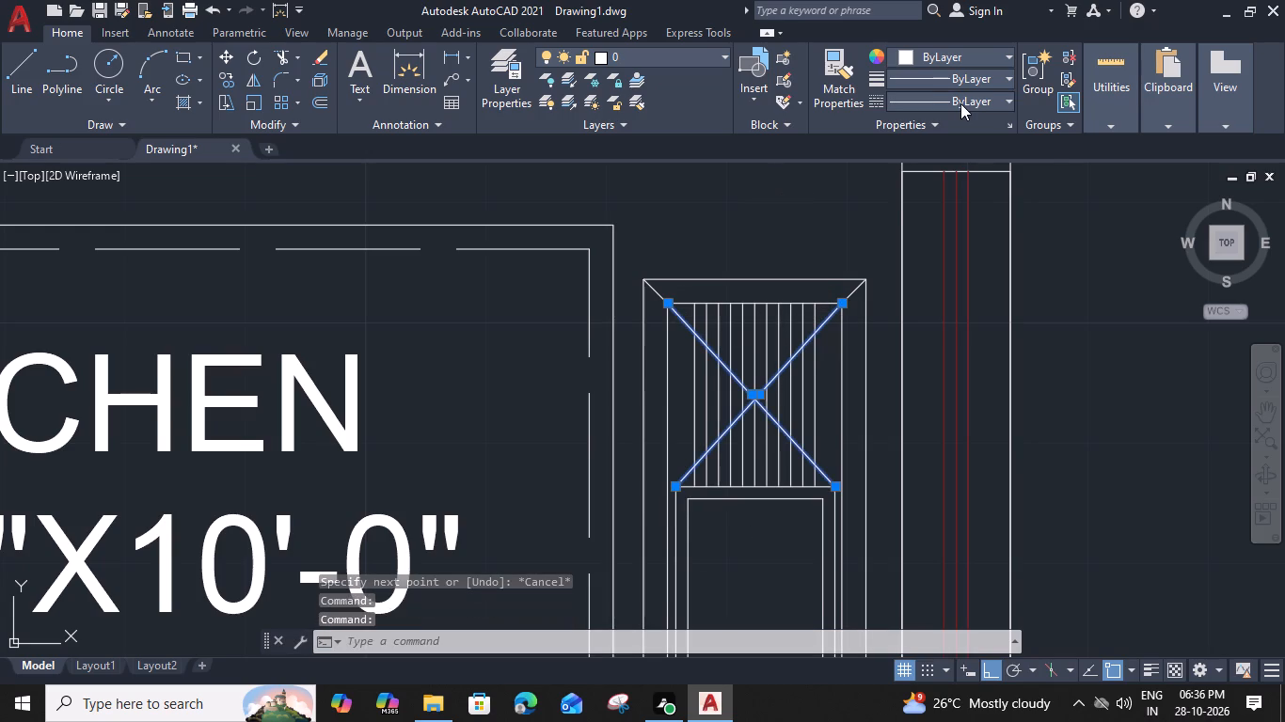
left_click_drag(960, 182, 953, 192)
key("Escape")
Set the linetype of each of the two crossing diagonals to ACAD_ISO02W100.
middle_click_drag(765, 526, 820, 295)
scroll(825, 331, "down", 1)
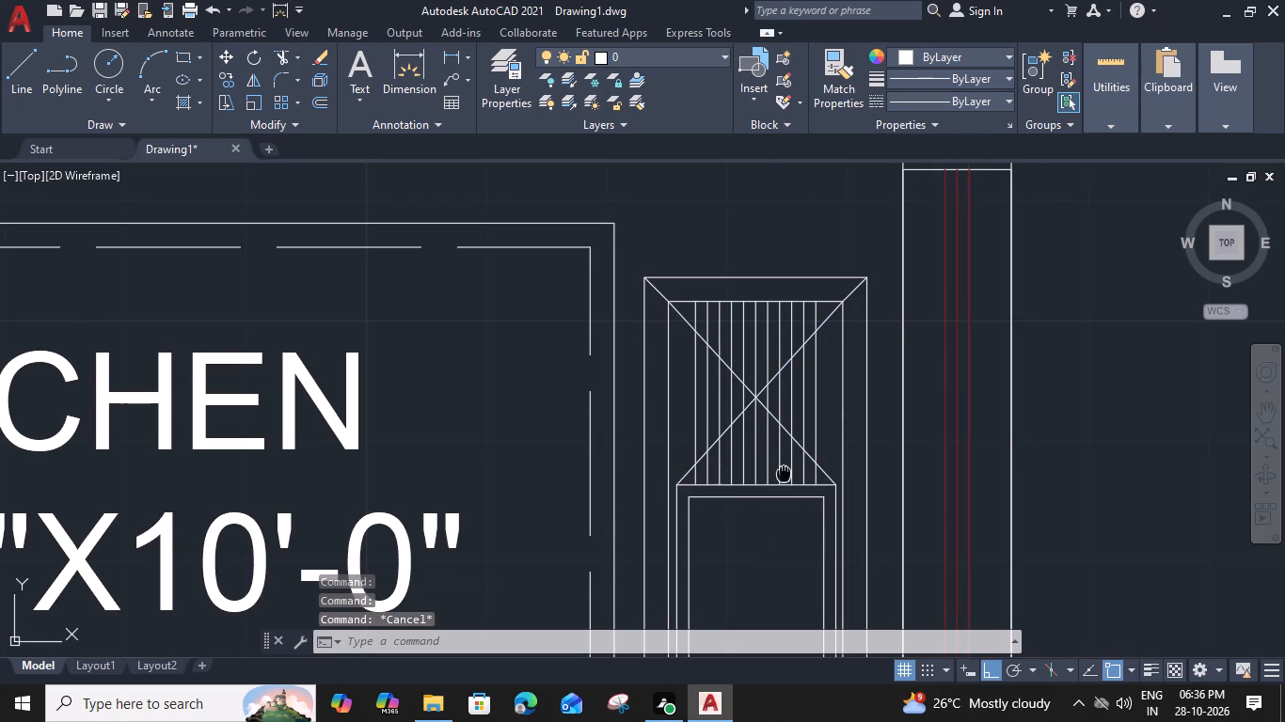
middle_click_drag(852, 211, 843, 259)
scroll(854, 231, "up", 1)
left_click(852, 227)
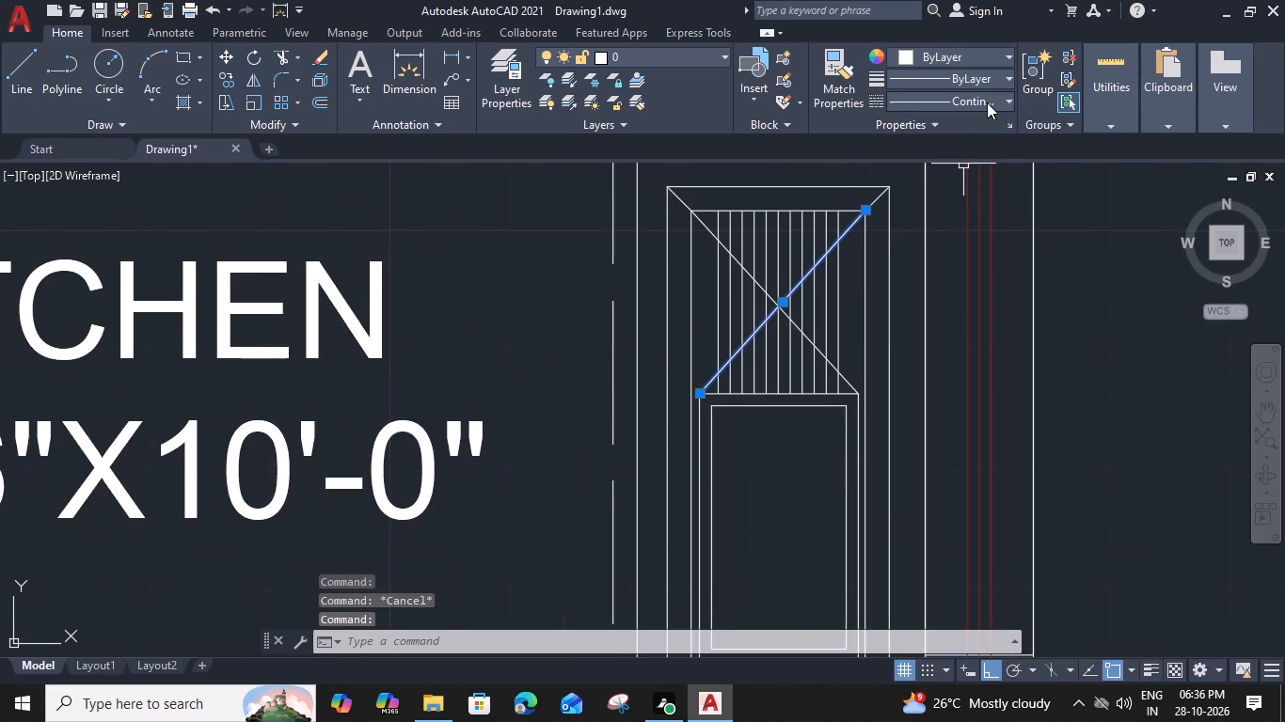
left_click(989, 102)
left_click(978, 169)
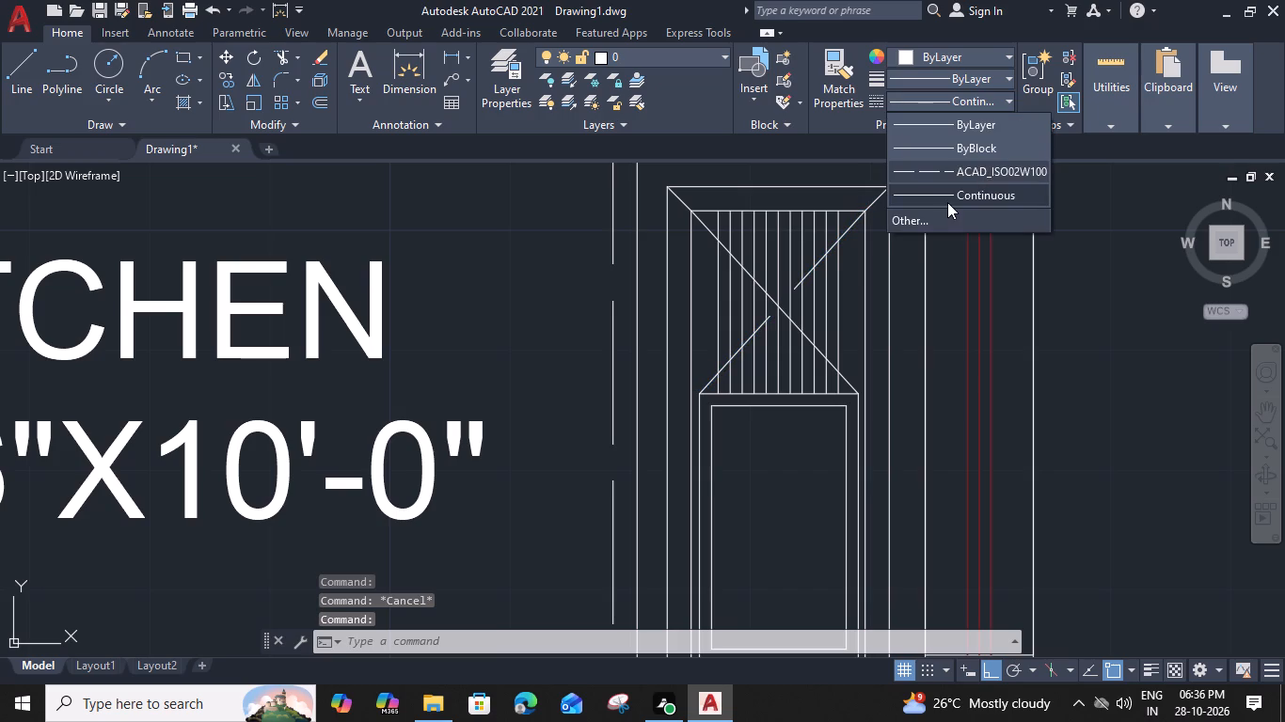
left_click(710, 230)
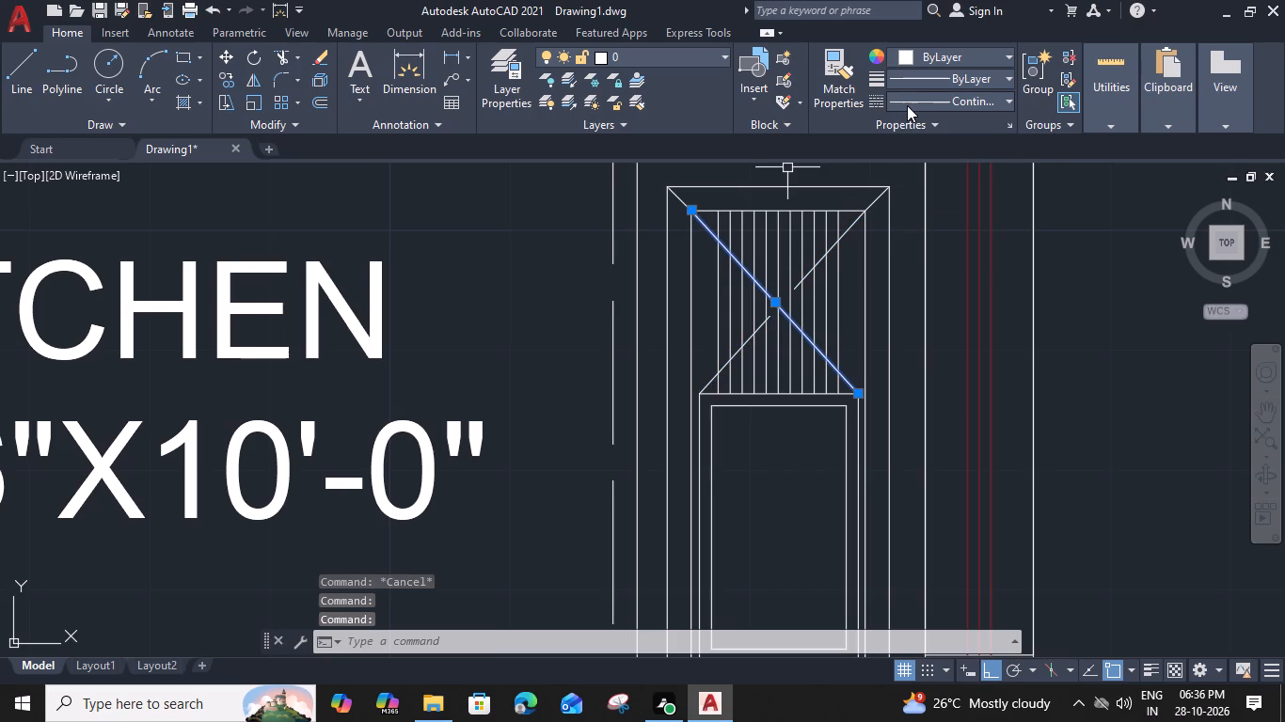
left_click(907, 105)
left_click(923, 175)
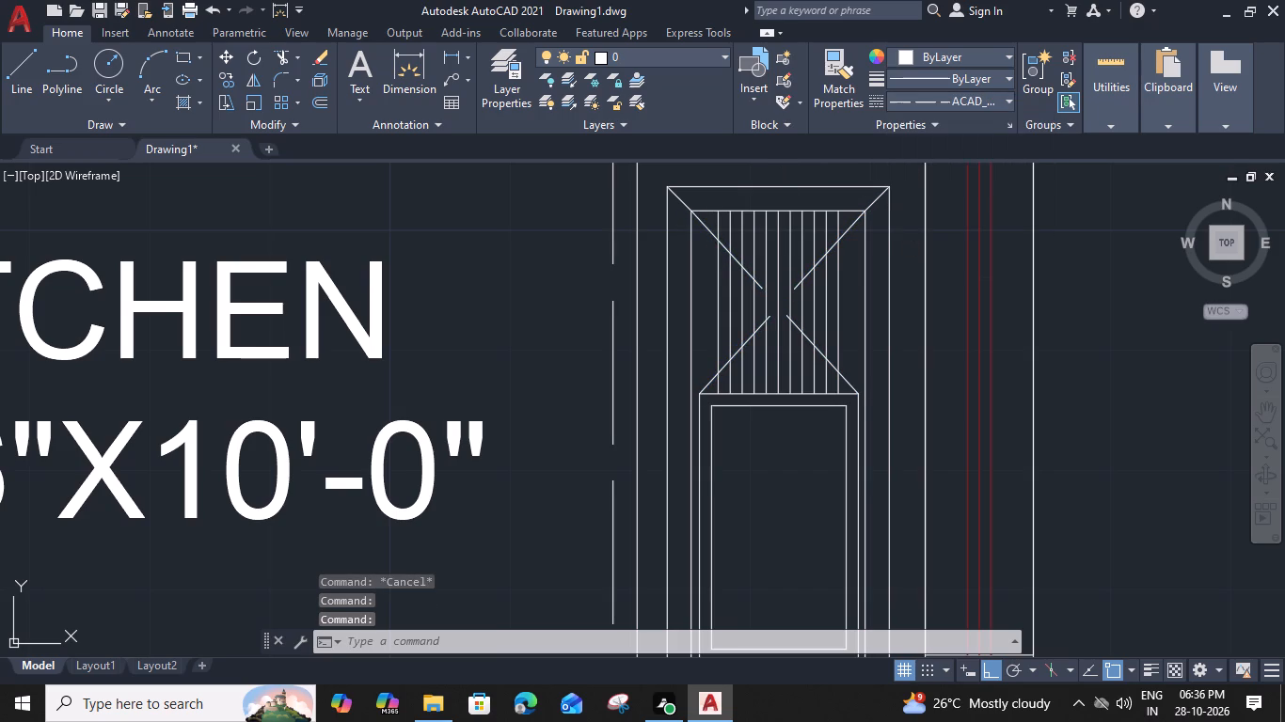
Draw a horizontal line from the midpoint of the innermost small rectangle's east edge to the rectangle's centre.
scroll(817, 451, "down", 1)
middle_click_drag(810, 463, 828, 328)
scroll(821, 336, "up", 1)
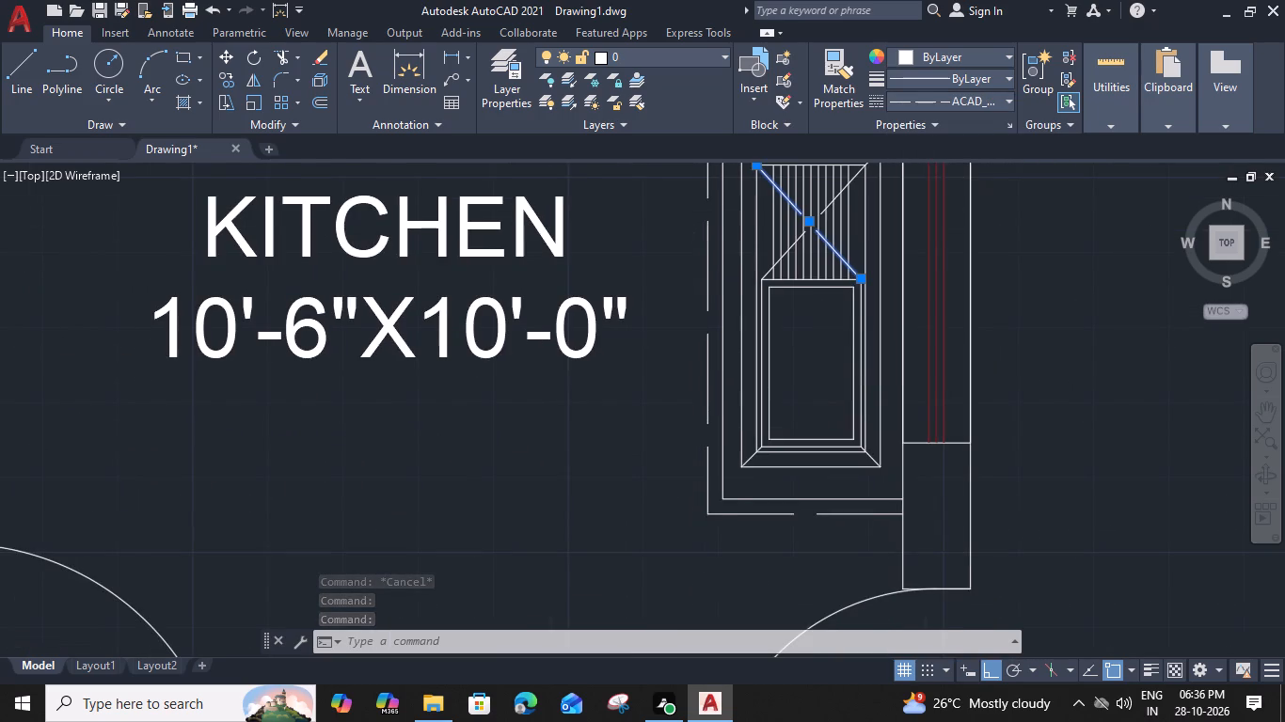
type("L")
key("space")
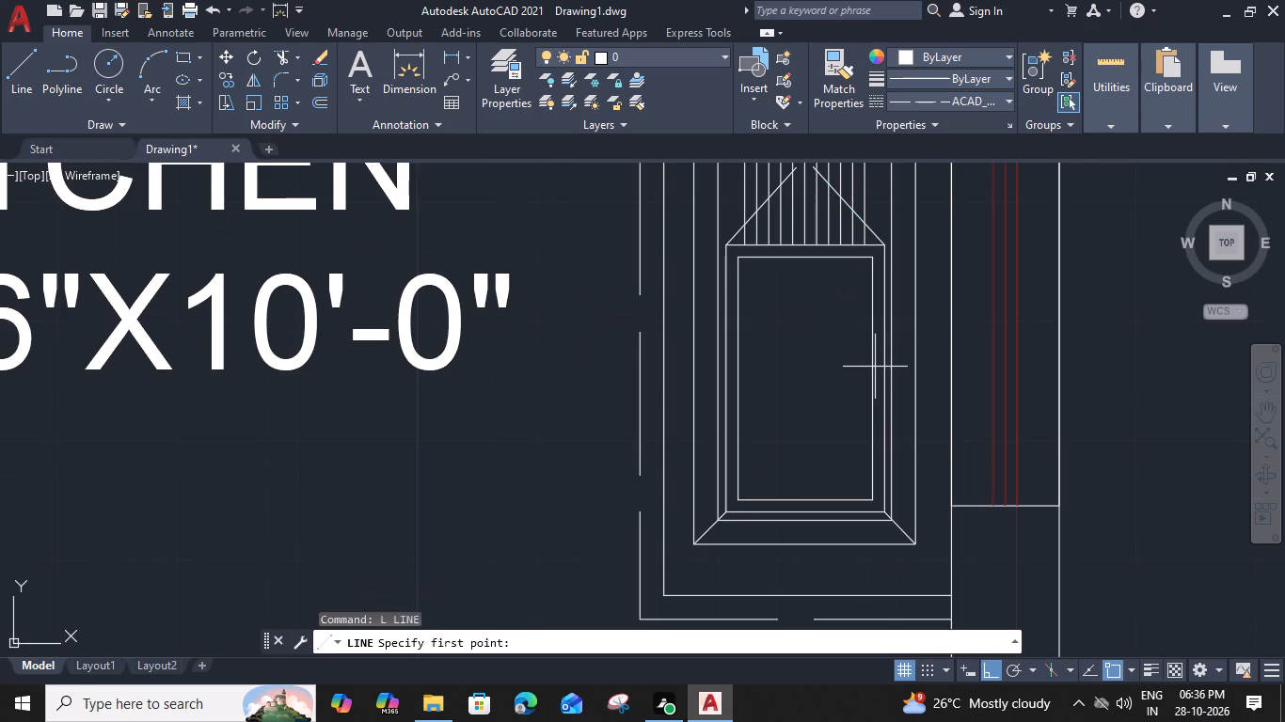
left_click(871, 374)
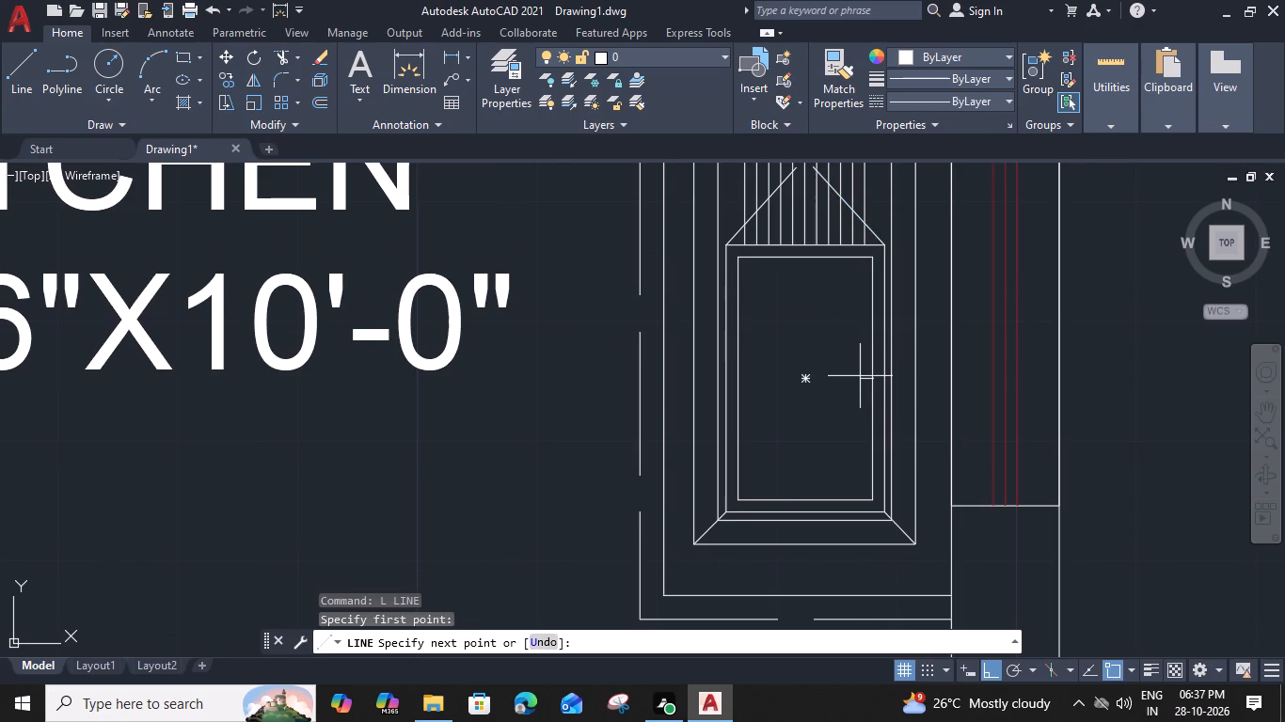
left_click(808, 379)
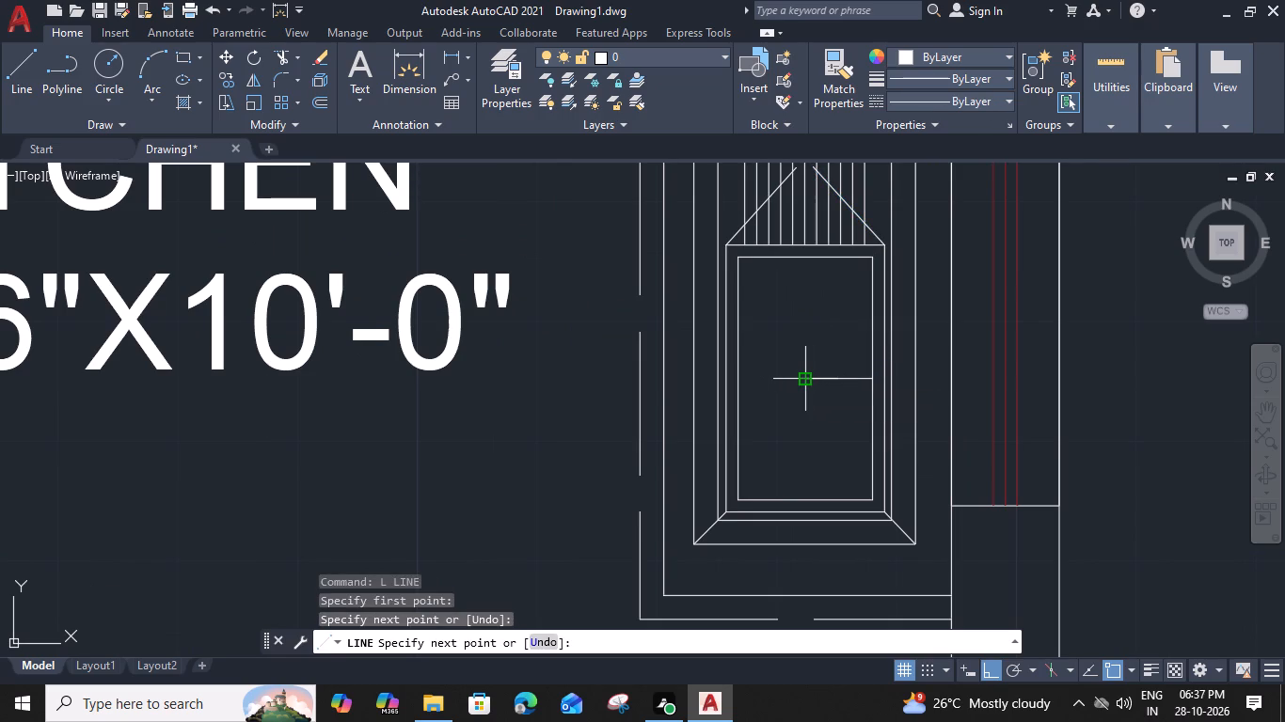
key("space")
Draw a small circle at the centre of the innermost rectangle, on the west end of the horizontal line.
type("C")
key("space")
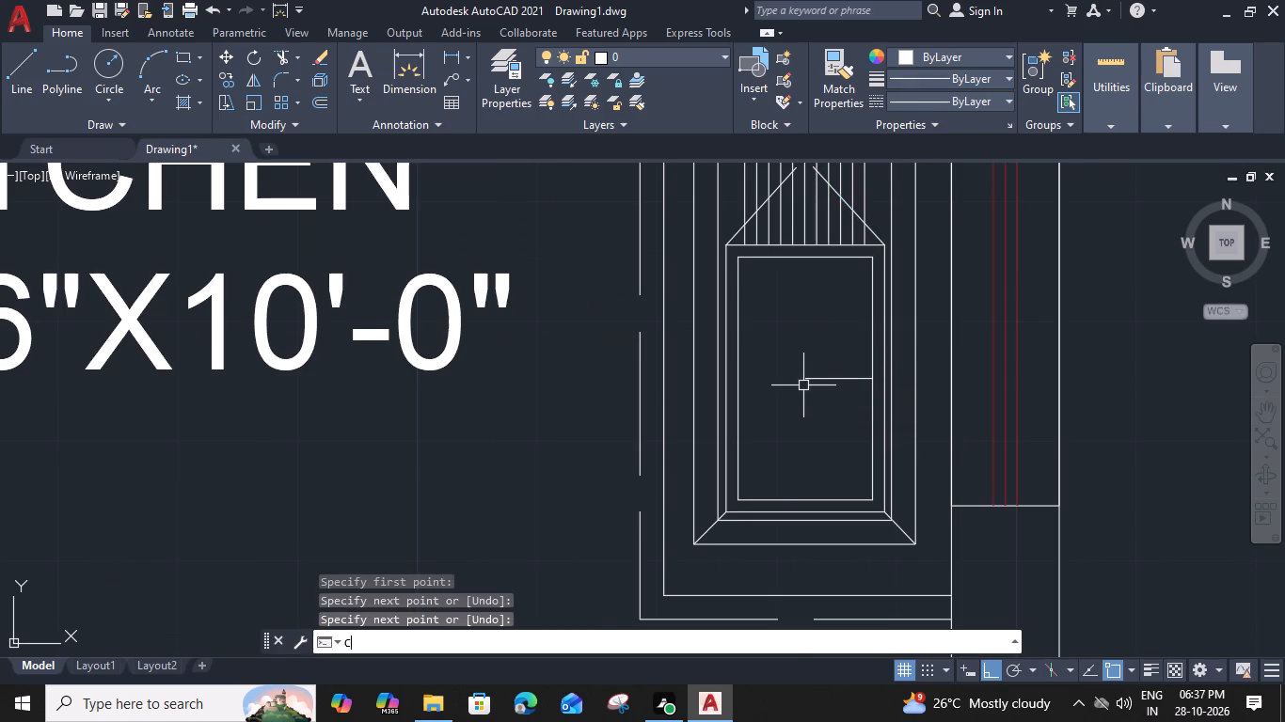
scroll(806, 374, "up", 2)
left_click(806, 390)
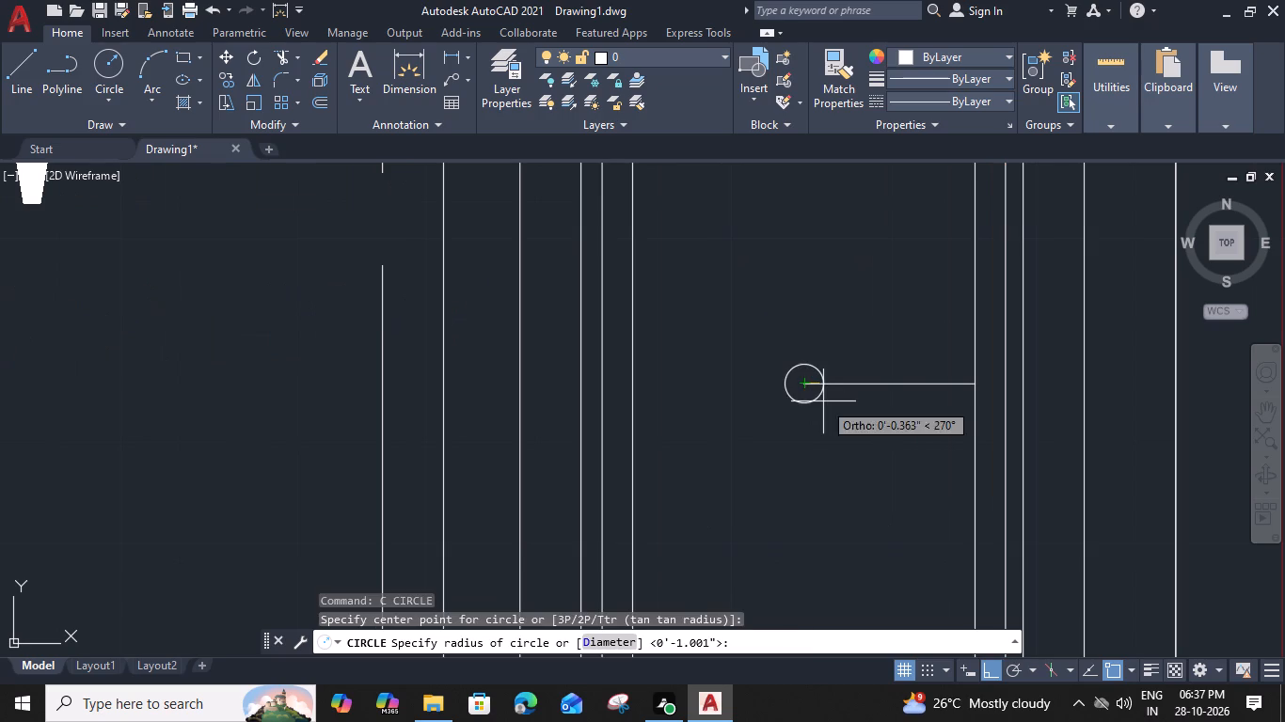
left_click(831, 384)
key("Escape")
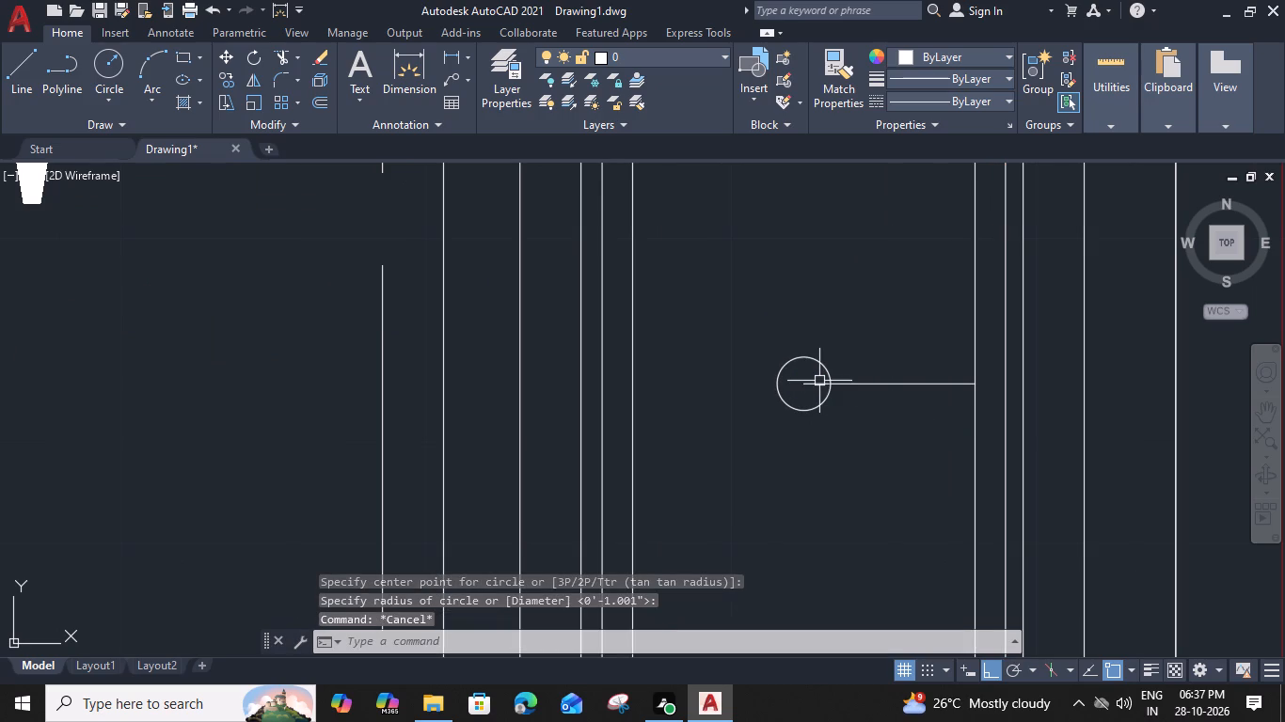
Offset the small circle 0.2" inward.
left_click(828, 369)
type("O")
key("space")
key("0")
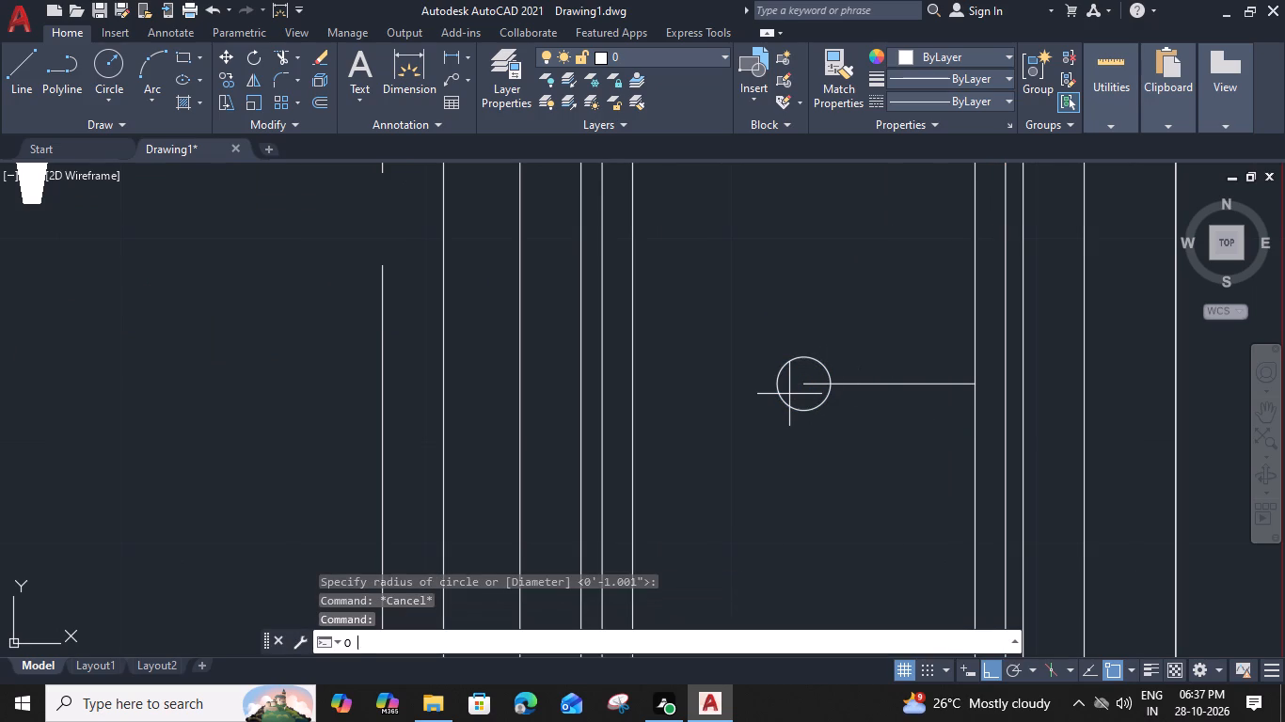
type(".2\"")
key("Return")
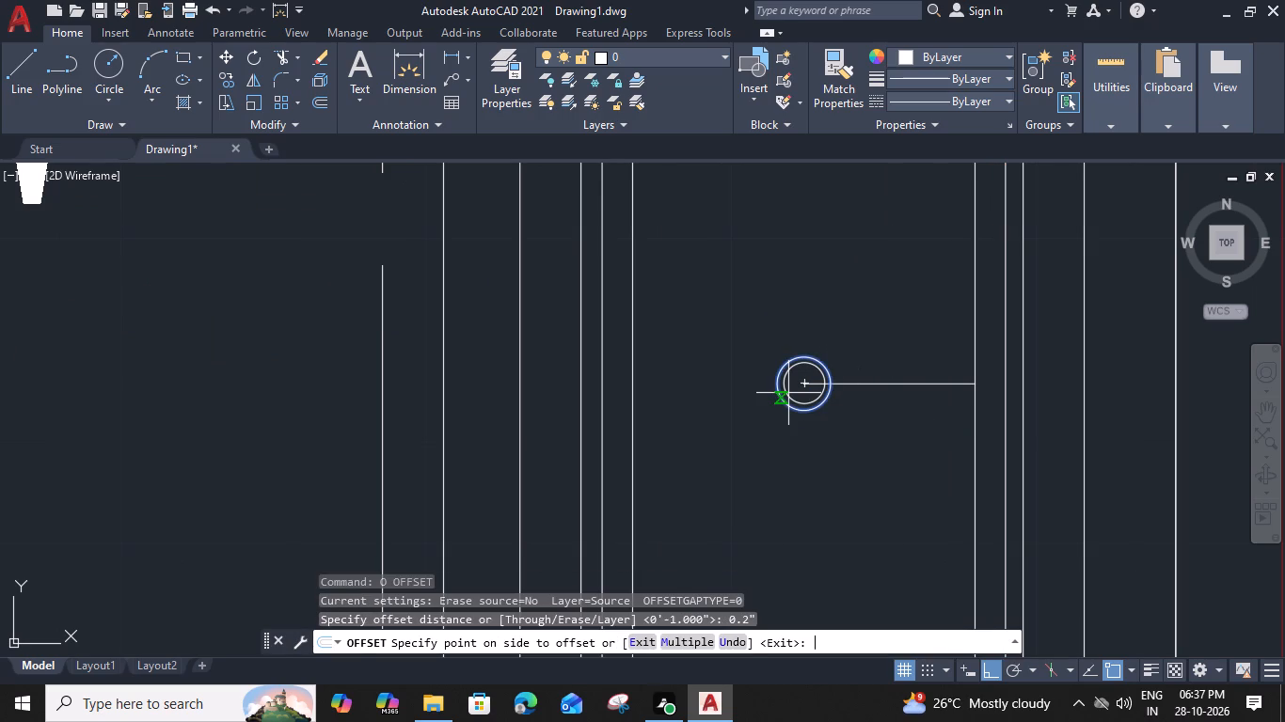
scroll(788, 371, "up", 3)
left_click(813, 414)
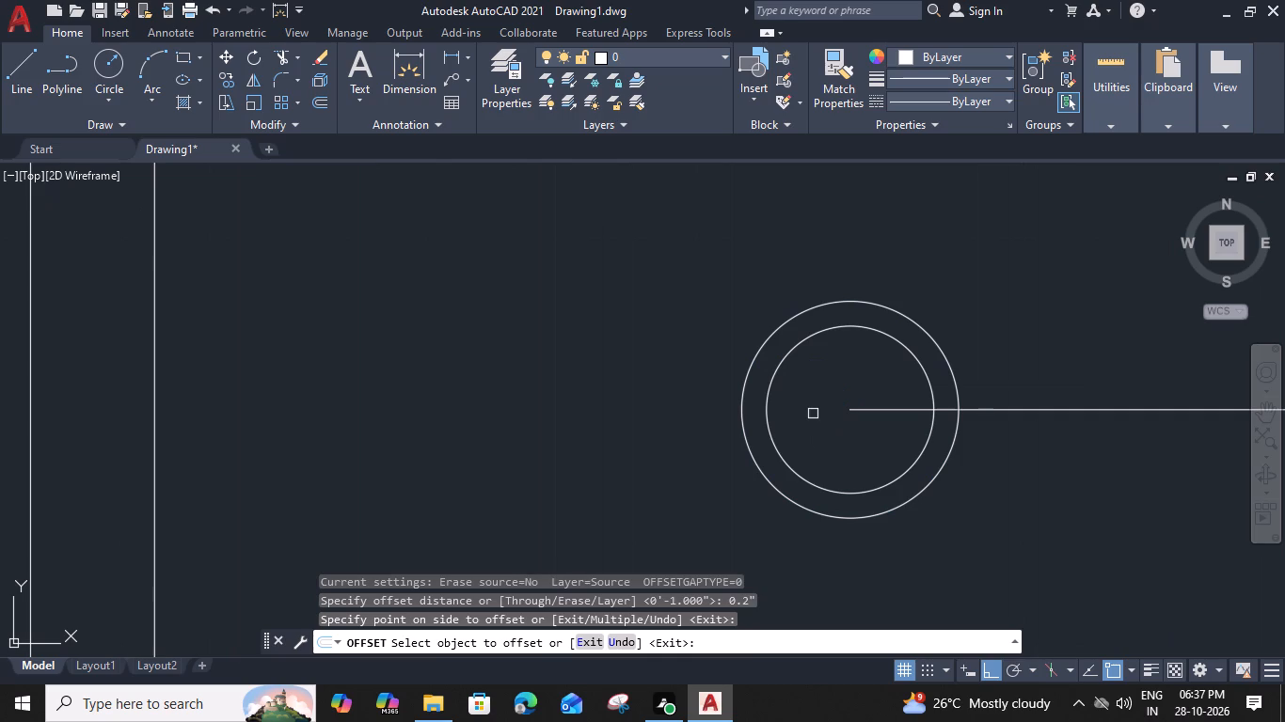
key("Escape")
Trim away the parts of the horizontal line that lie inside the two concentric circles.
type("TR")
key("space")
left_click(886, 406)
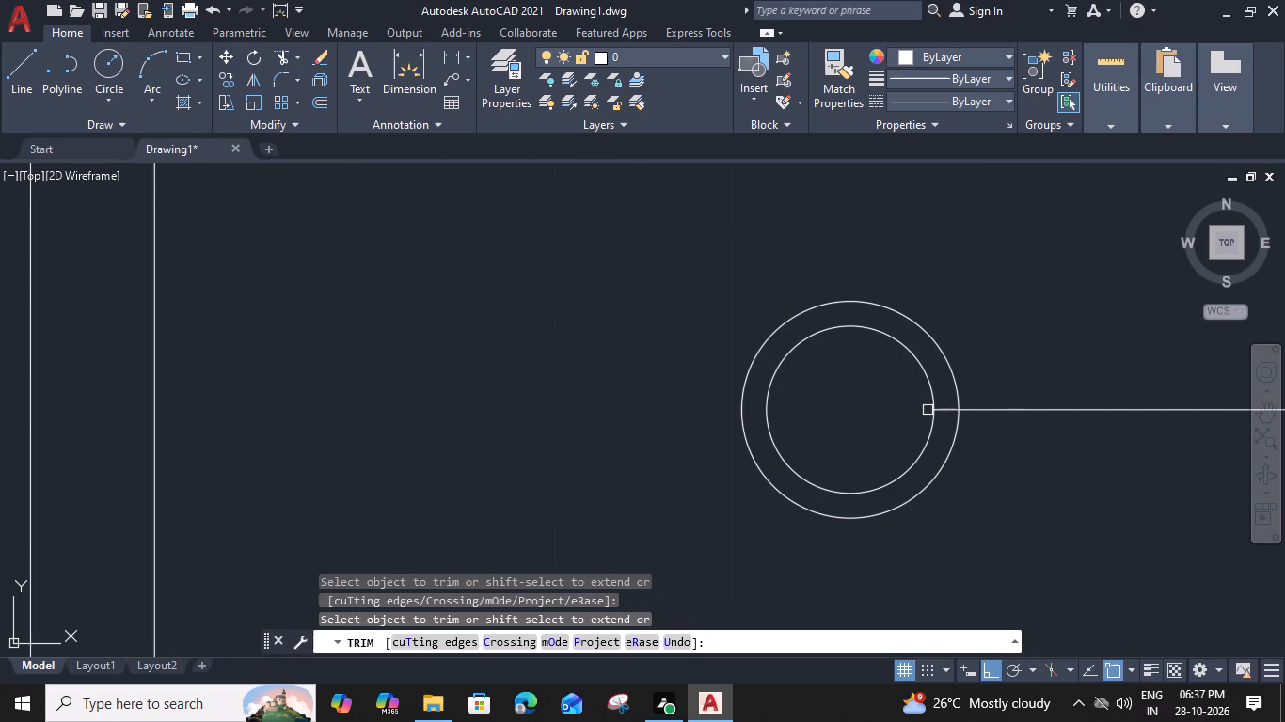
left_click(949, 411)
key("Escape")
Draw a vertical and a horizontal diameter line across the outer drain circle.
type("L")
key("space")
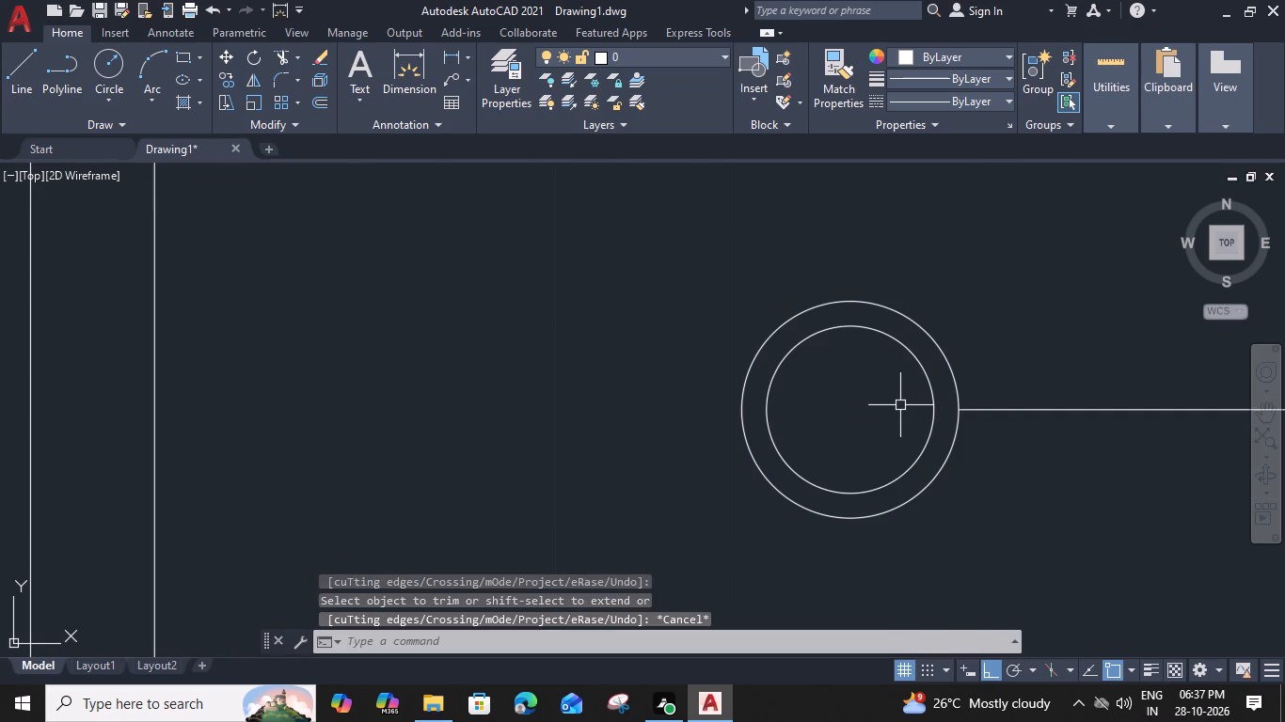
left_click(852, 303)
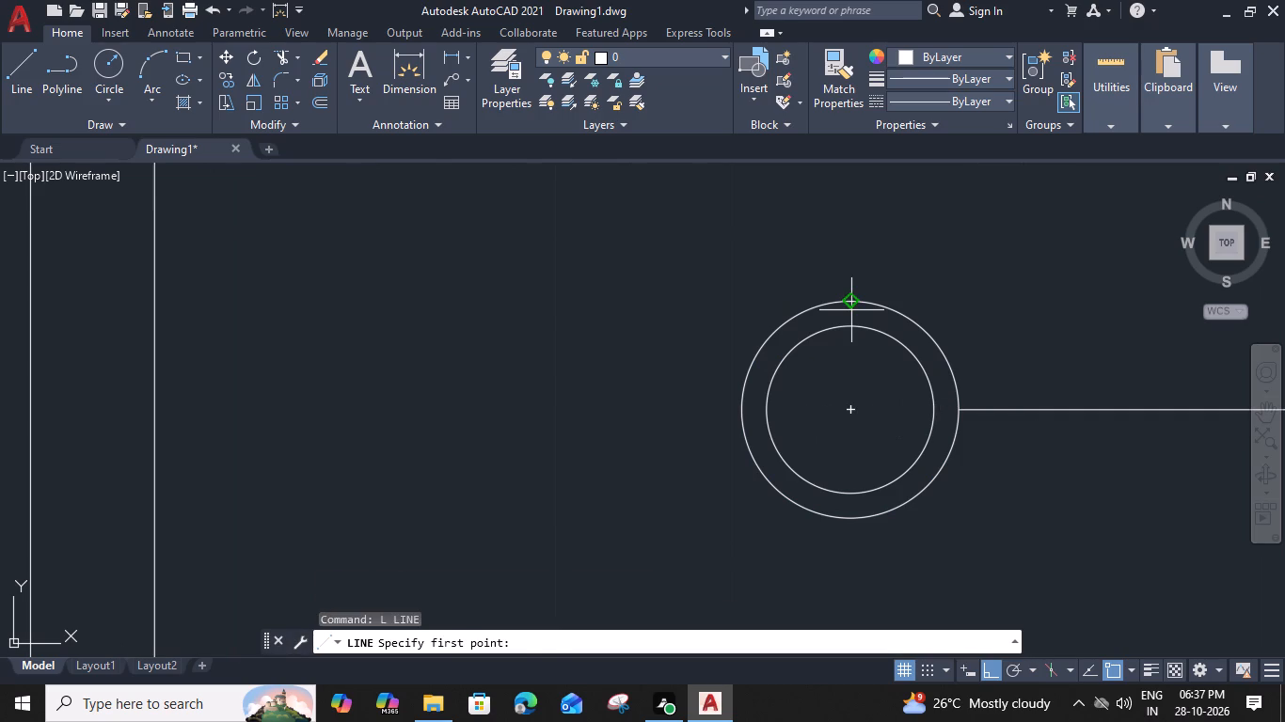
left_click(852, 518)
key("space")
key("space")
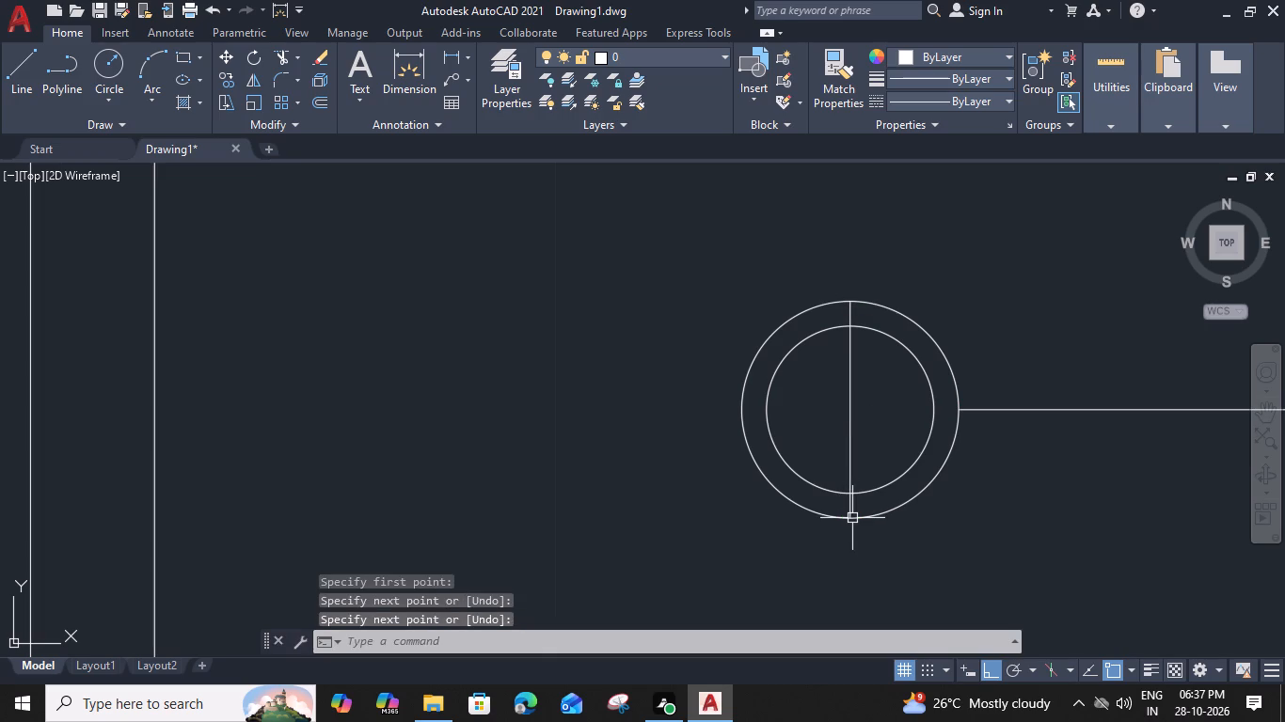
left_click(745, 409)
left_click(958, 414)
key("space")
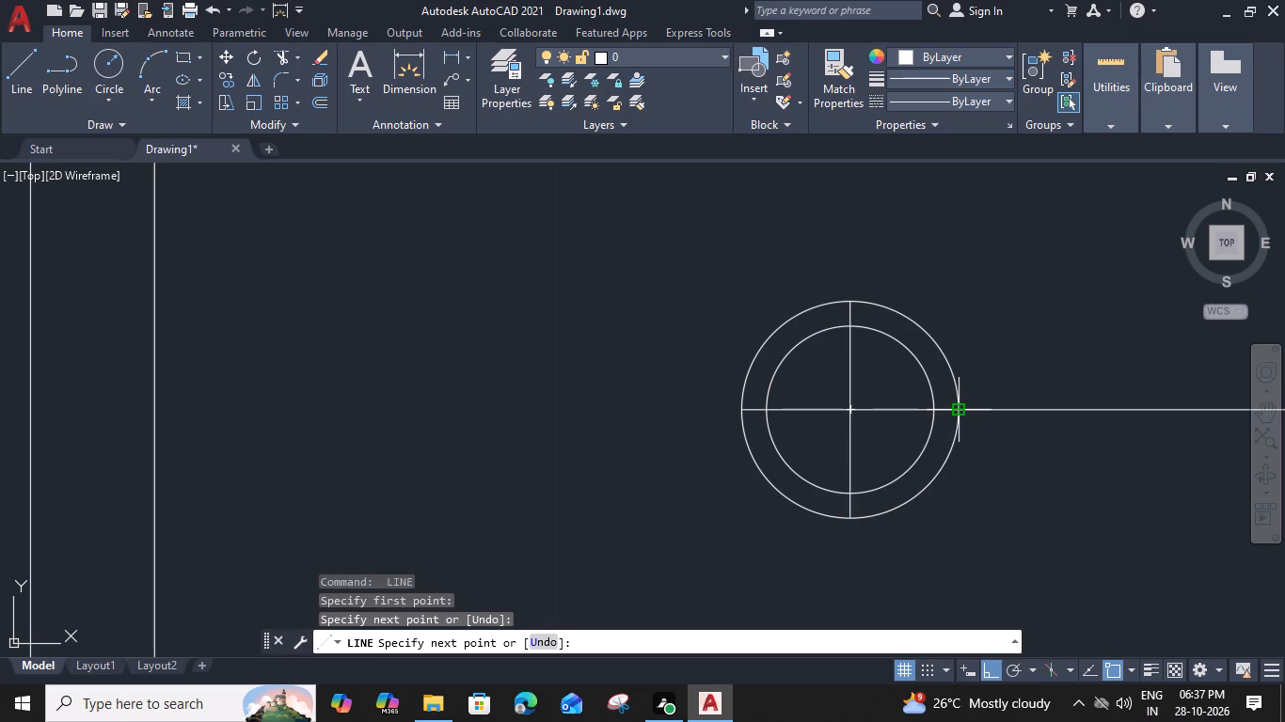
Draw two crossing diagonal lines through the drain's centre, spanning the outer circle.
key("space")
left_click(774, 485)
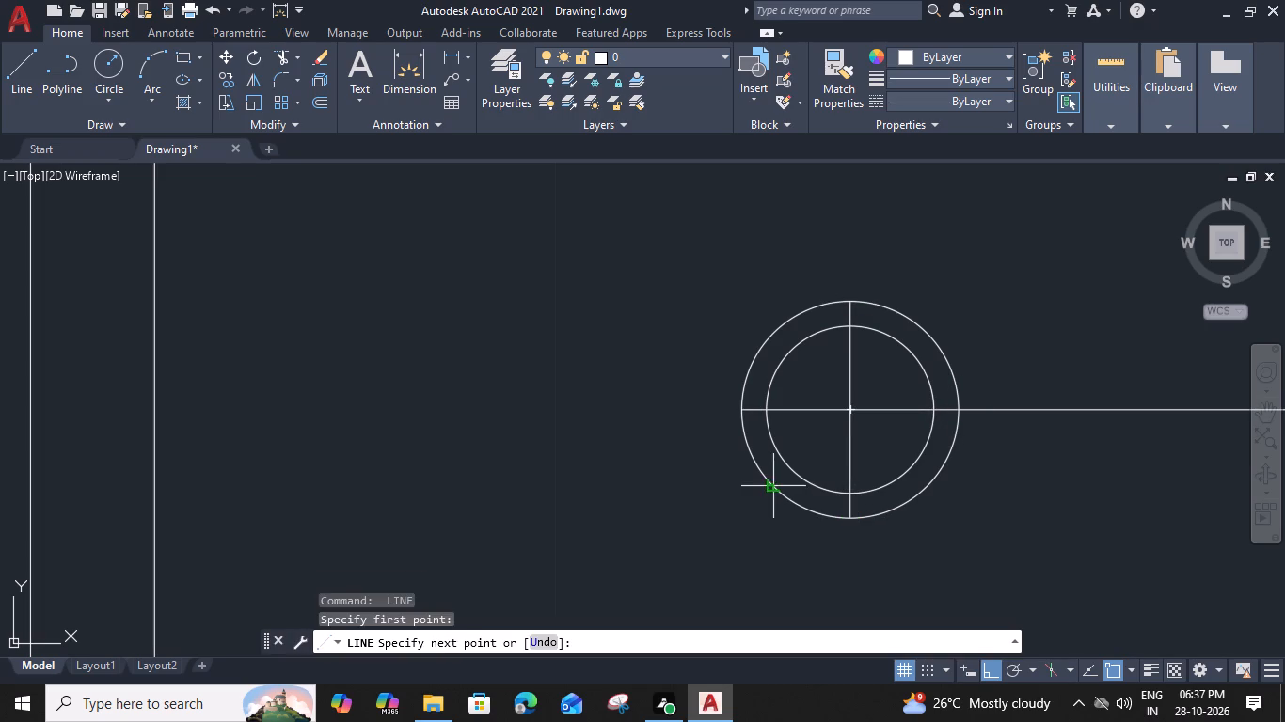
left_click(924, 333)
key("space")
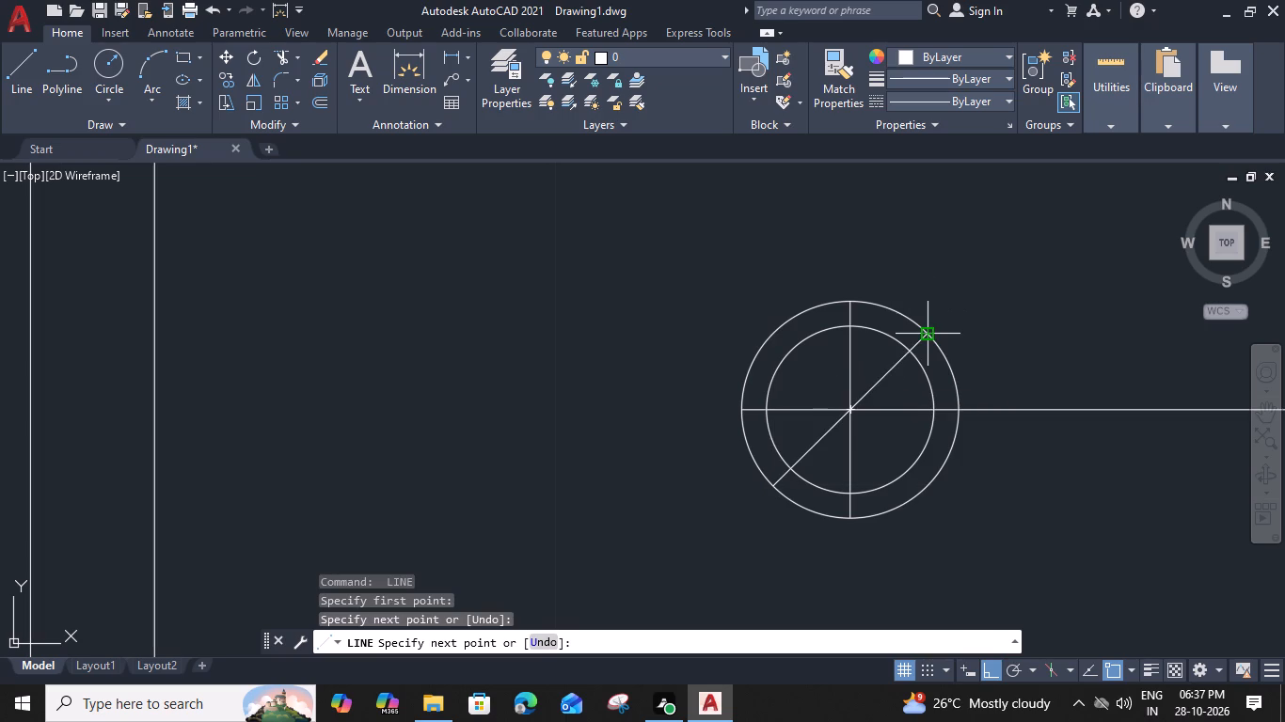
key("space")
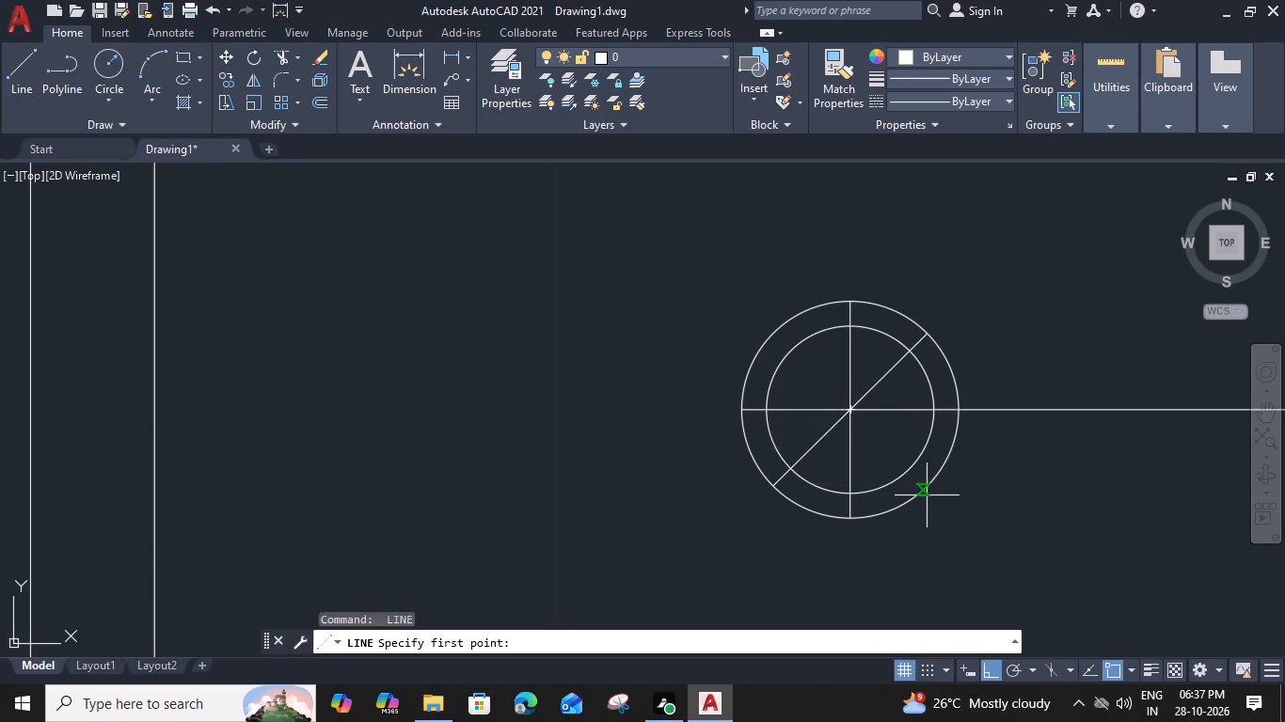
left_click(929, 482)
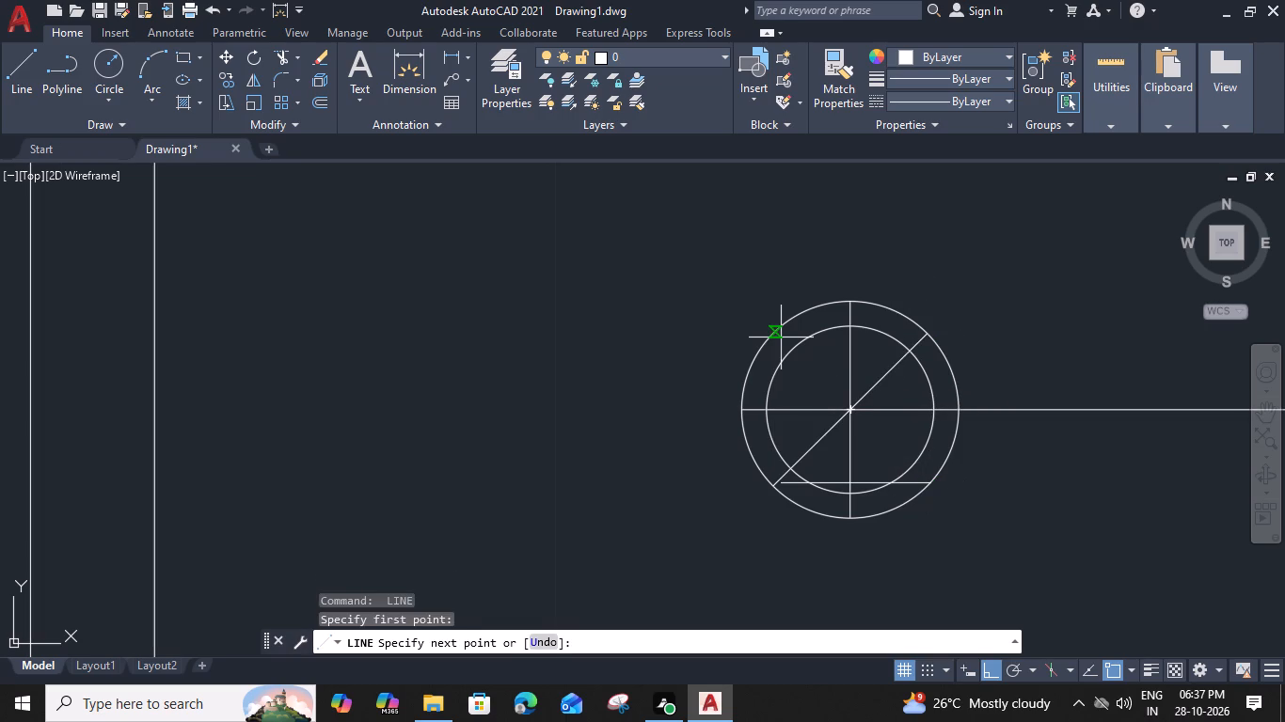
left_click(773, 335)
key("space")
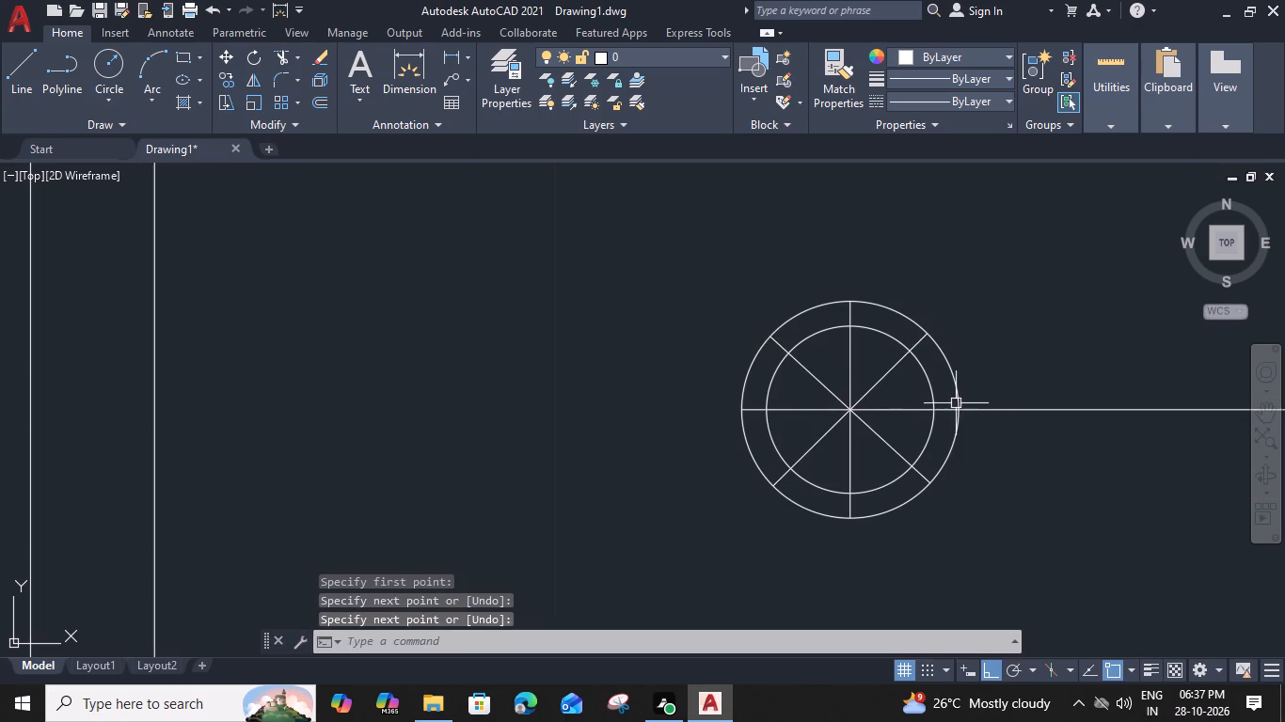
Draw a smaller circle centred on the horizontal line, between the drain and the basin's east edge.
scroll(957, 404, "down", 2)
middle_click_drag(1043, 411, 786, 395)
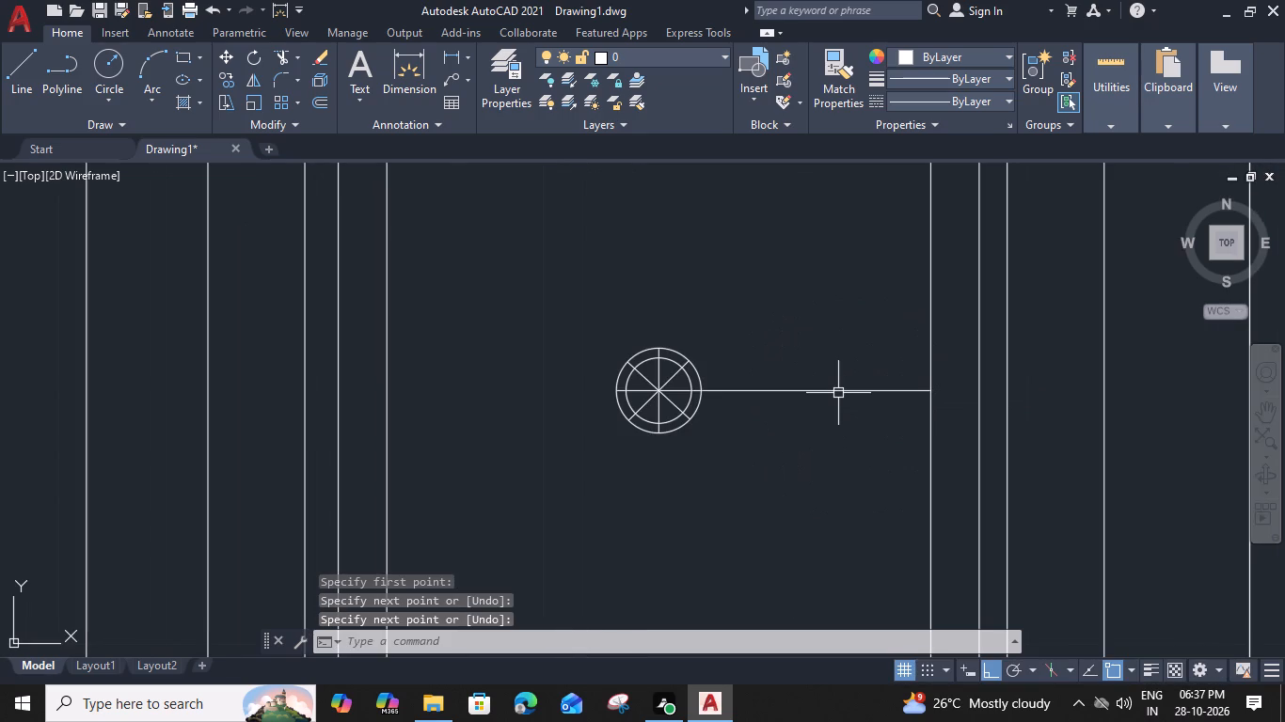
type("C")
key("space")
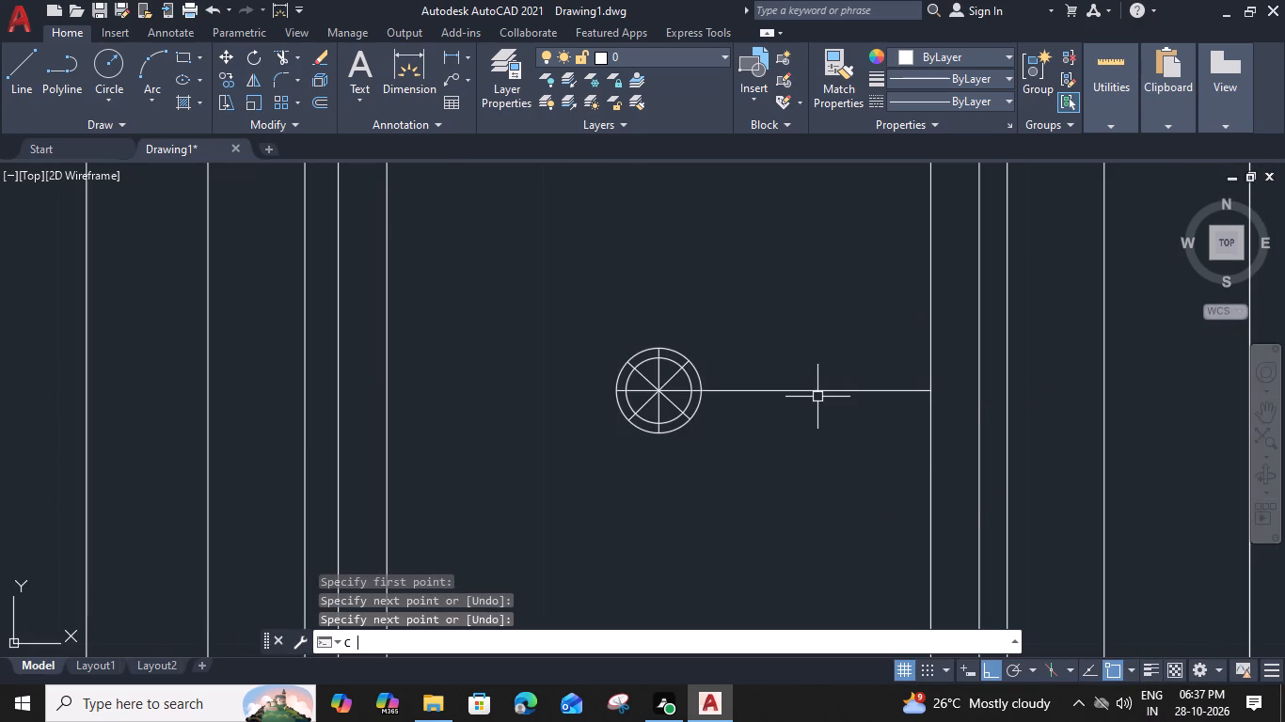
left_click(815, 391)
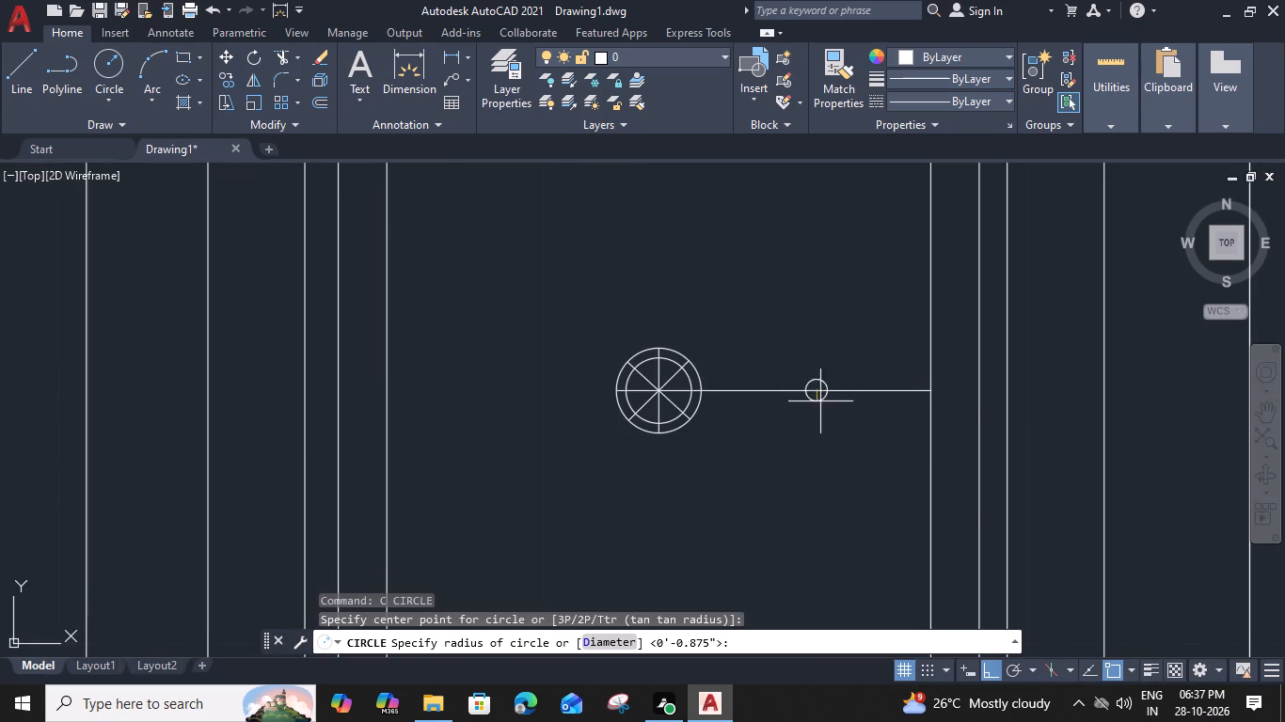
scroll(822, 406, "up", 1)
left_click(822, 402)
Offset the new small circle 0.2" outward.
left_click(827, 398)
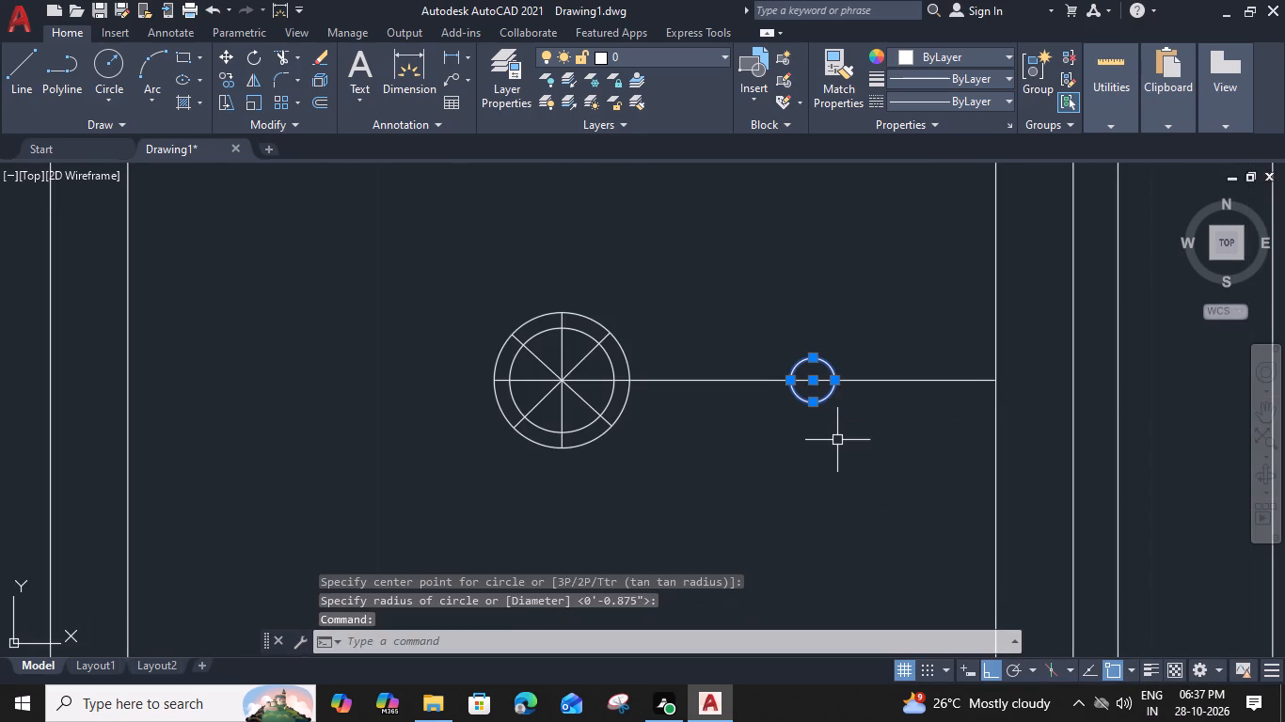
key("o")
key("space")
key("0")
key("period")
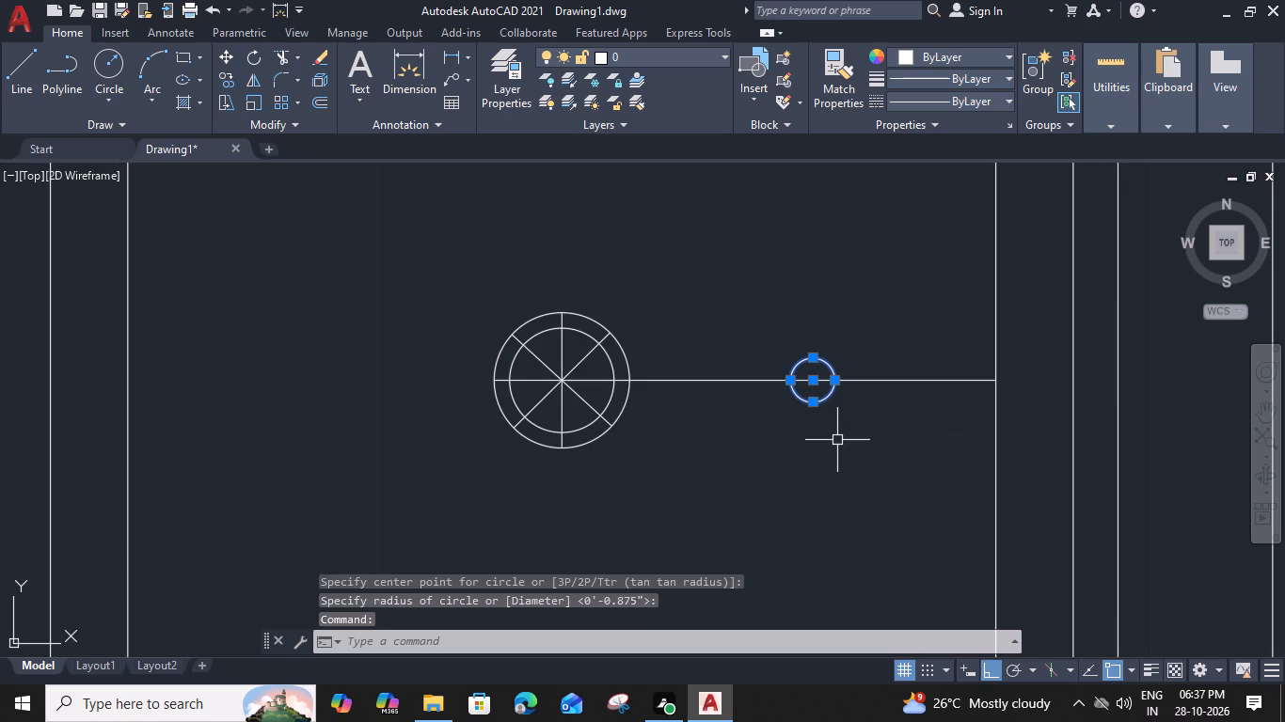
key("2")
key("shift+quotedbl")
key("Return")
left_click(840, 446)
key("Escape")
Trim away the horizontal line between the drain and the small concentric circles, and inside those circles.
type("TR")
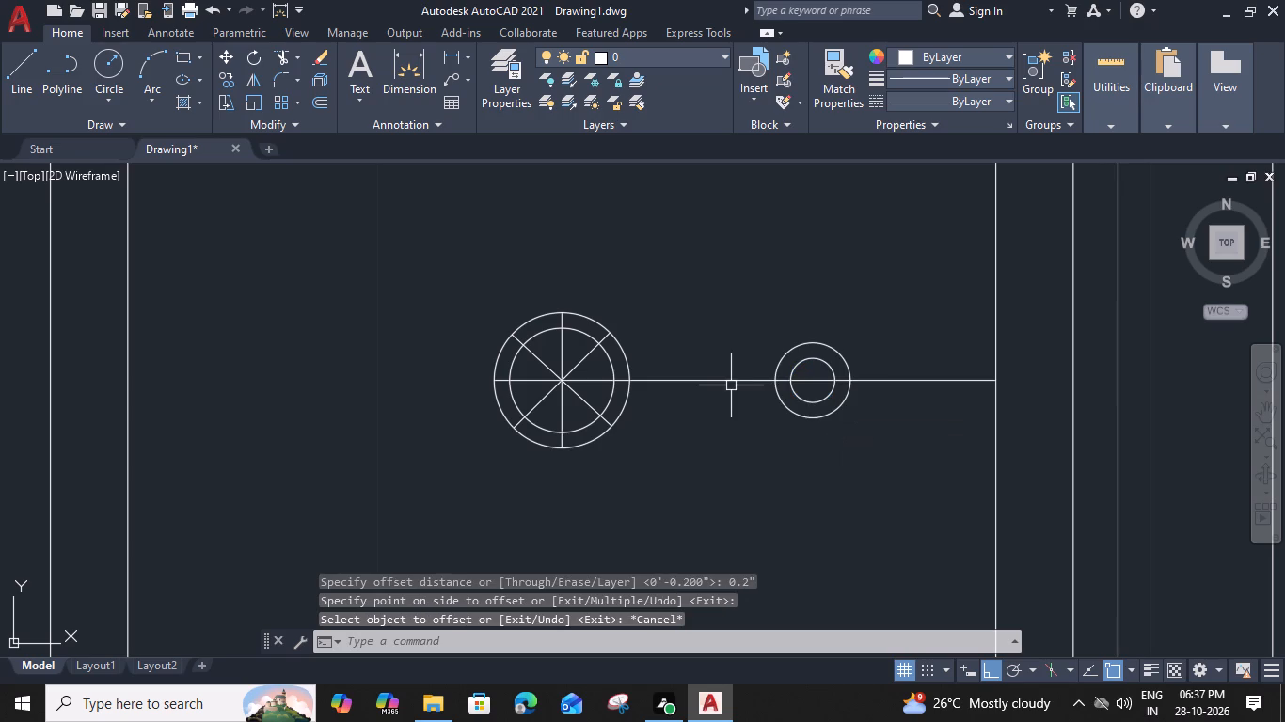
key("space")
left_click(731, 380)
scroll(781, 388, "up", 1)
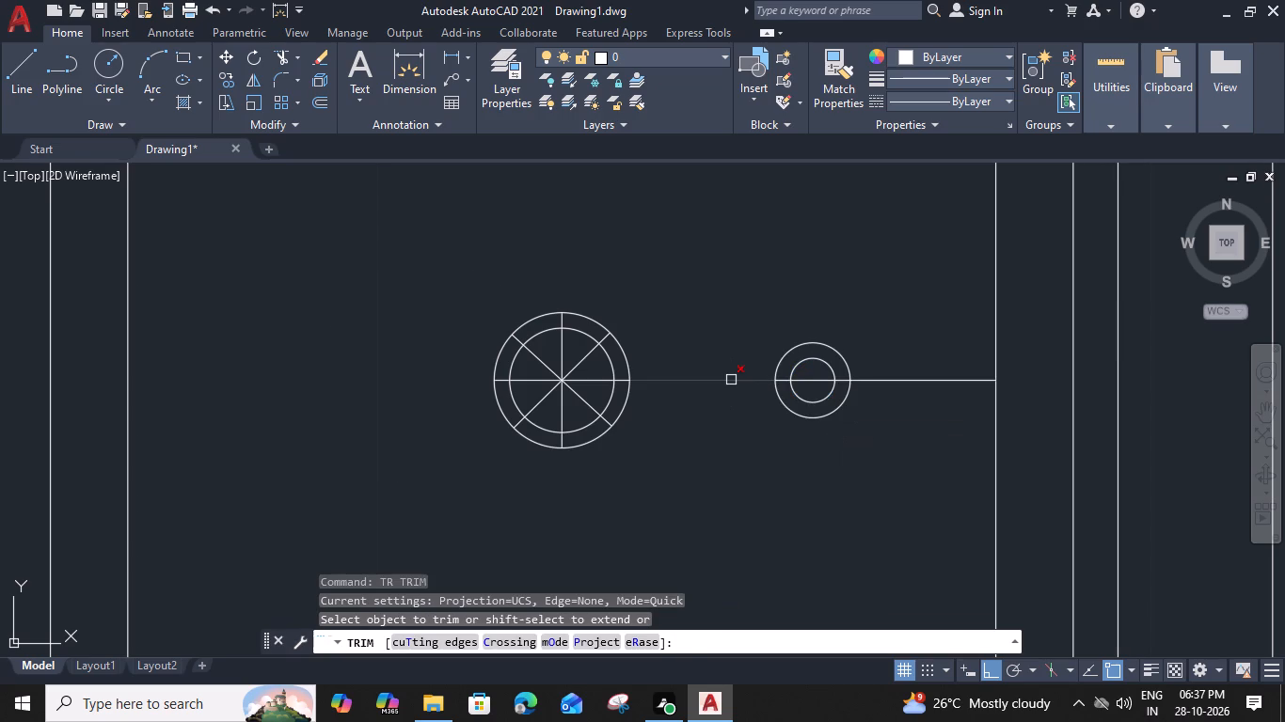
scroll(731, 380, "up", 1)
left_click(781, 375)
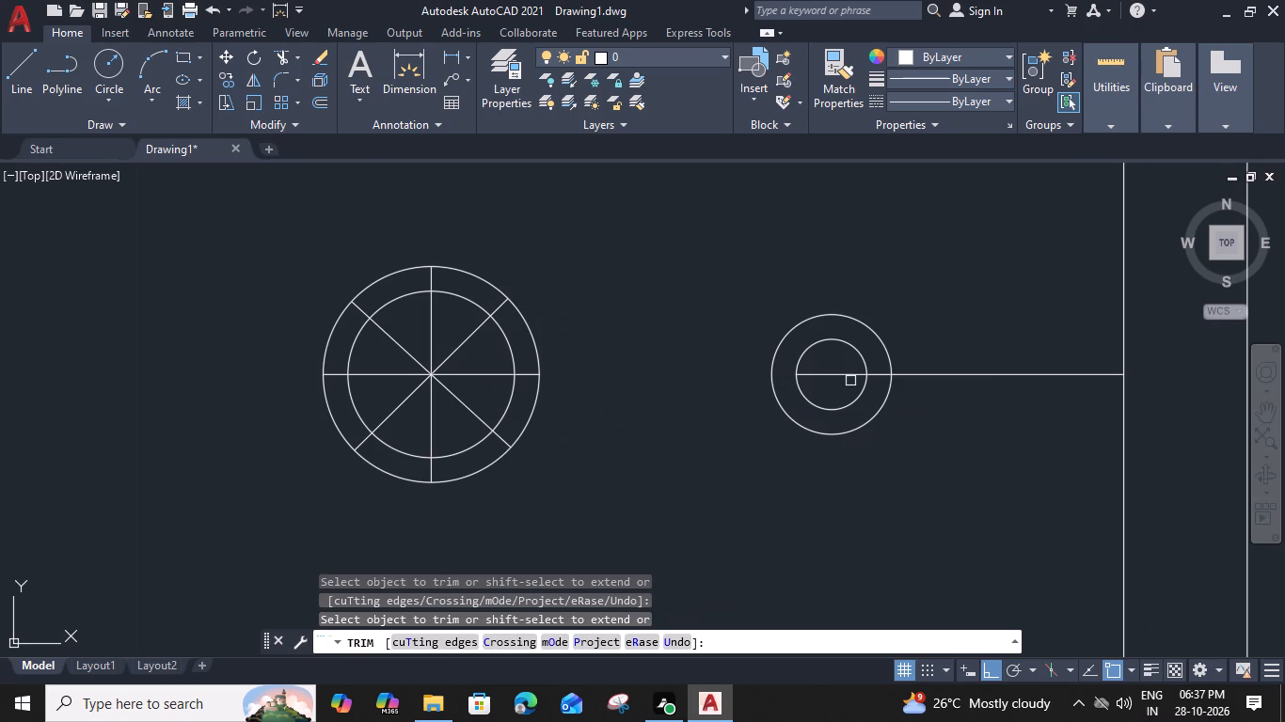
left_click(847, 377)
left_click(880, 375)
key("Escape")
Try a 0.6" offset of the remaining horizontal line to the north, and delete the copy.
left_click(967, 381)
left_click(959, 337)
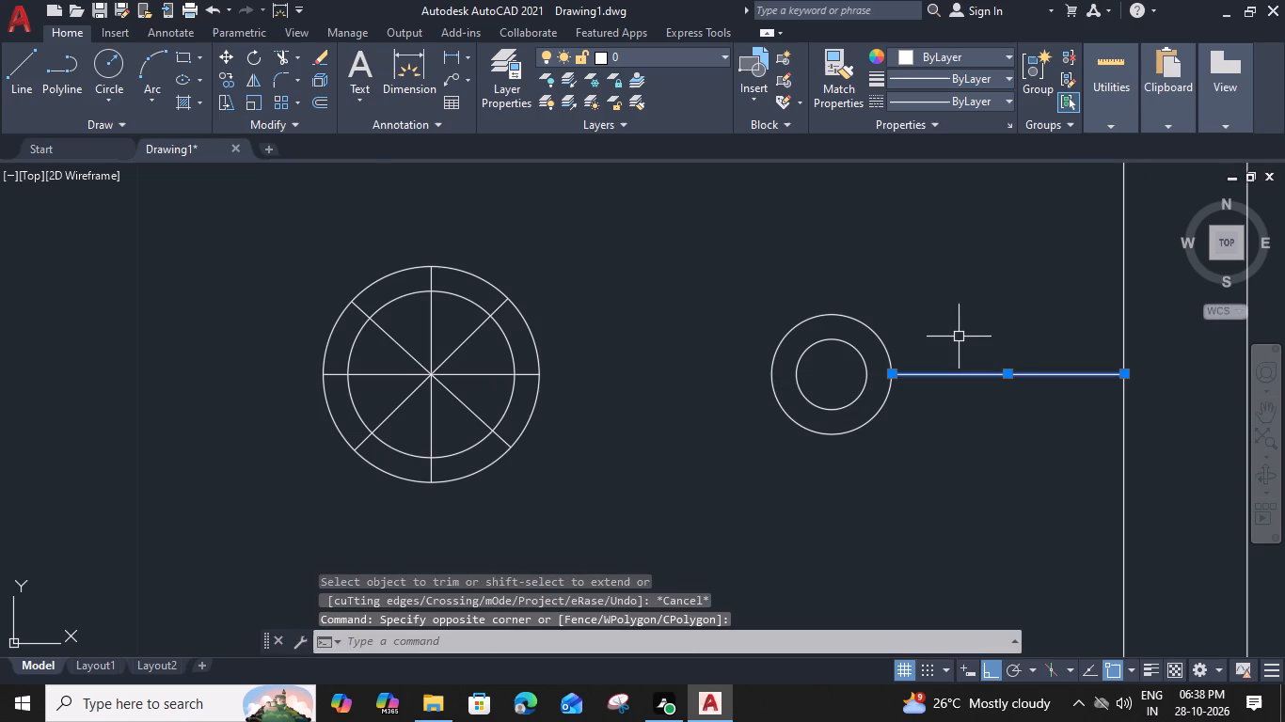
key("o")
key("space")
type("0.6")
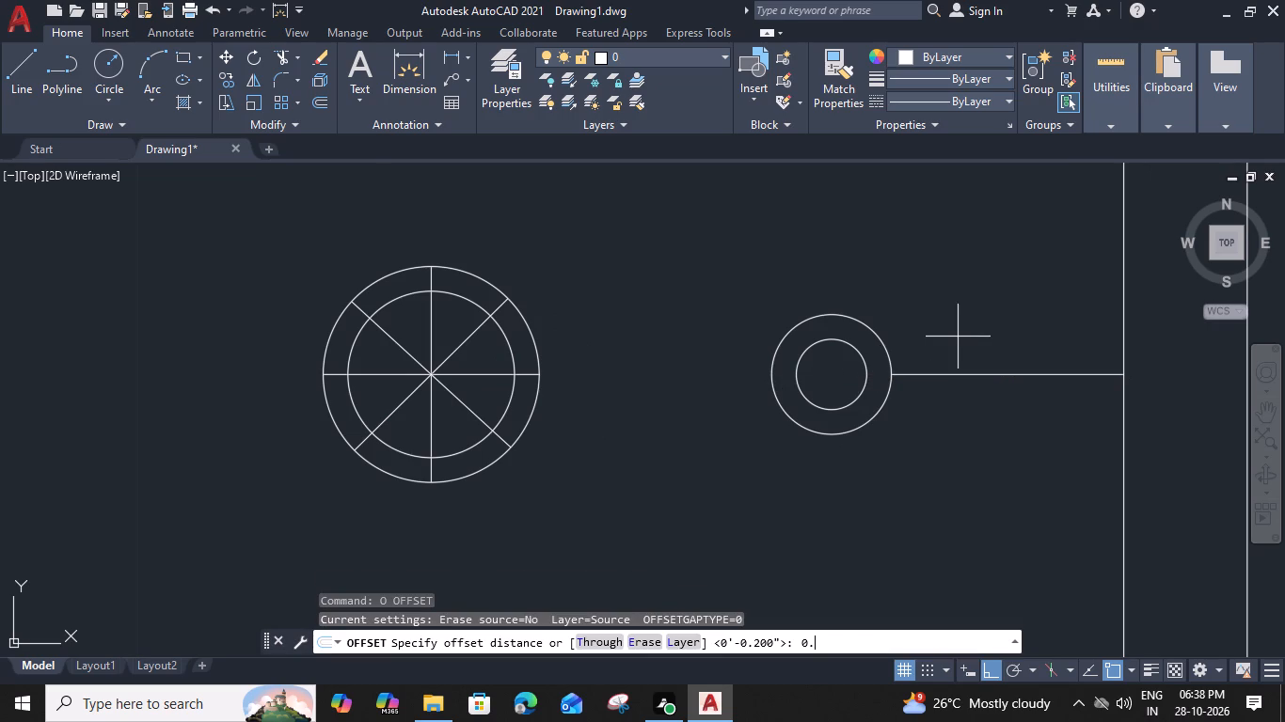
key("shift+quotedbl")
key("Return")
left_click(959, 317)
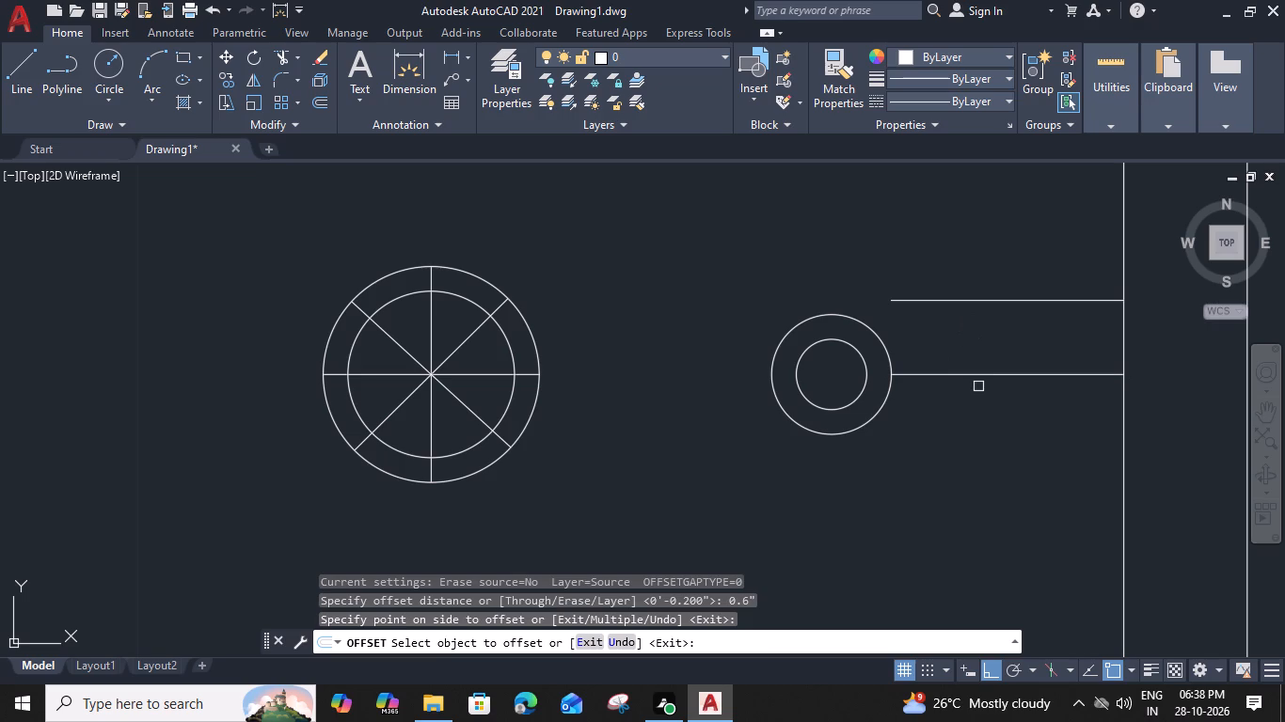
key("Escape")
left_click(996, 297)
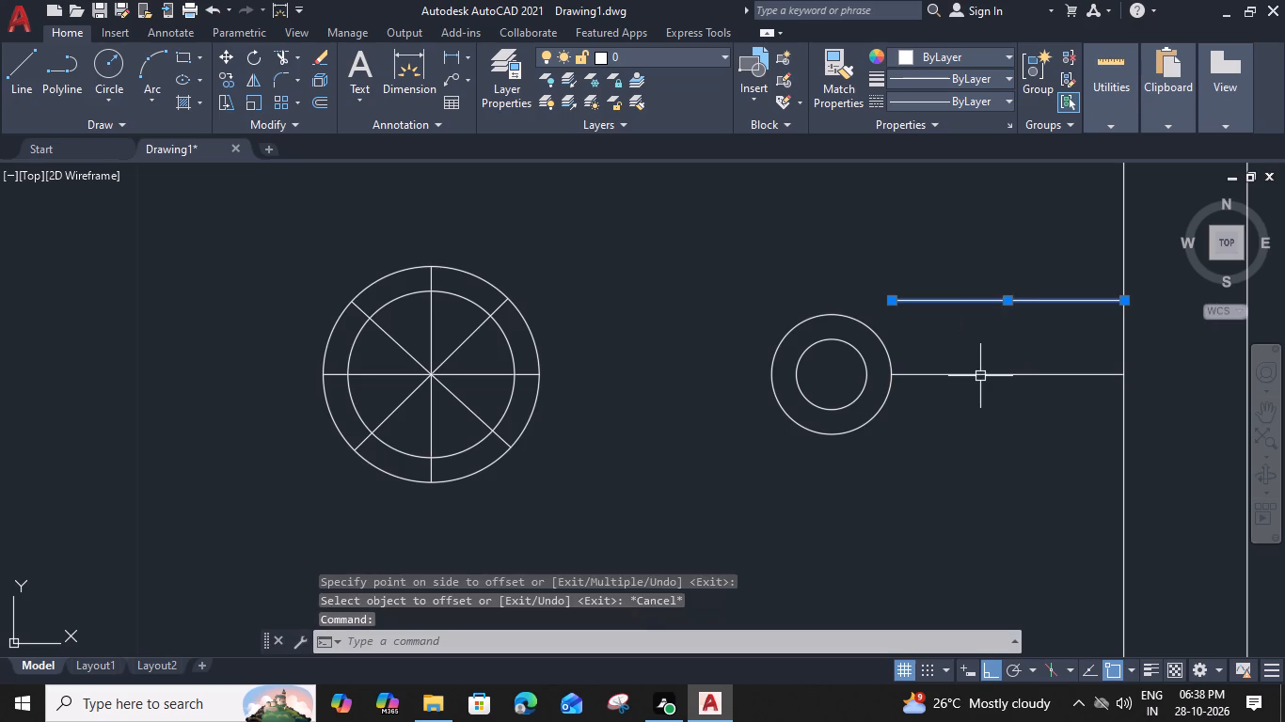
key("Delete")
Offset the remaining horizontal line 0.3" to both its north and south sides.
left_click(977, 374)
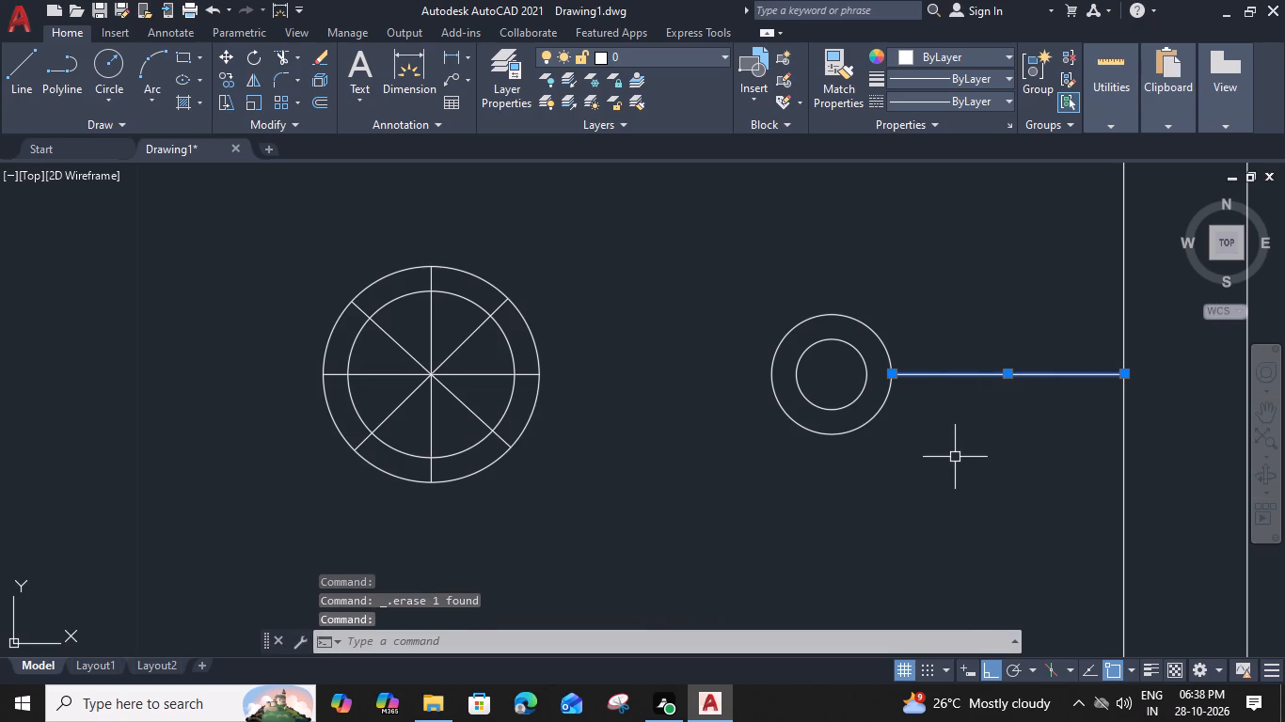
type("O")
key("space")
key("0")
type(".3")
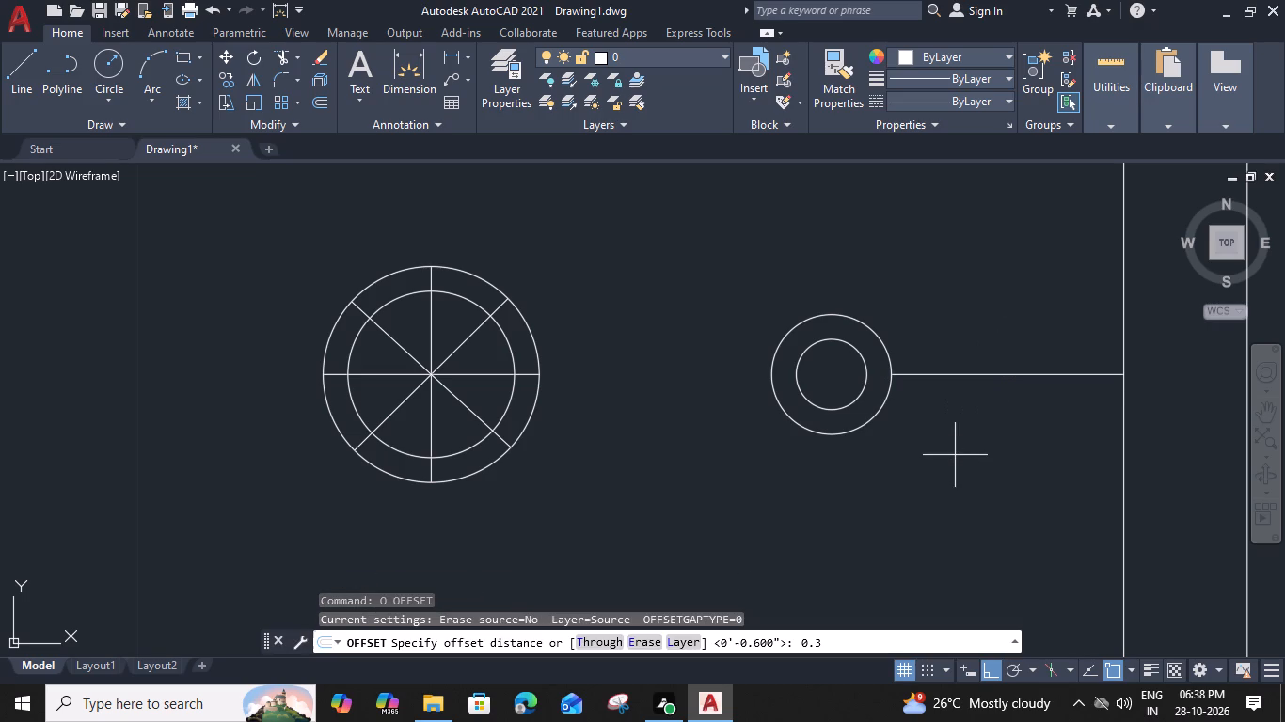
key("shift+quotedbl")
key("Return")
left_click(954, 325)
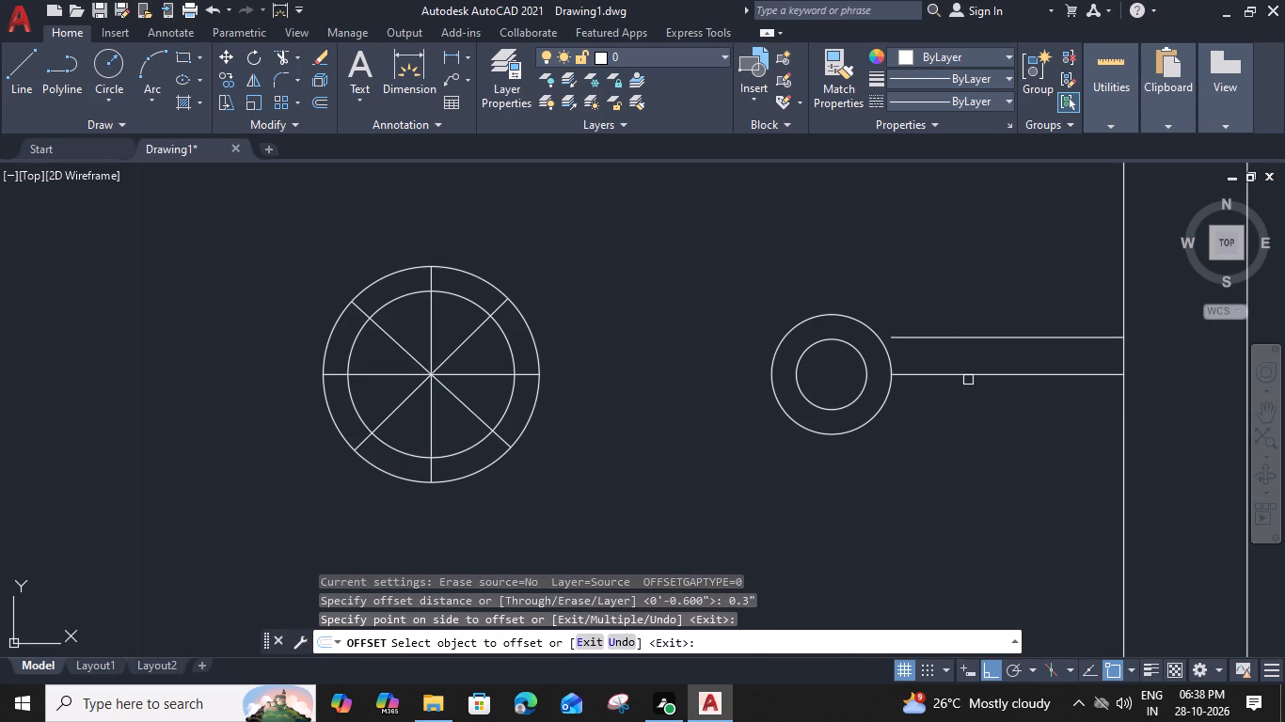
left_click(969, 375)
left_click(961, 446)
key("Escape")
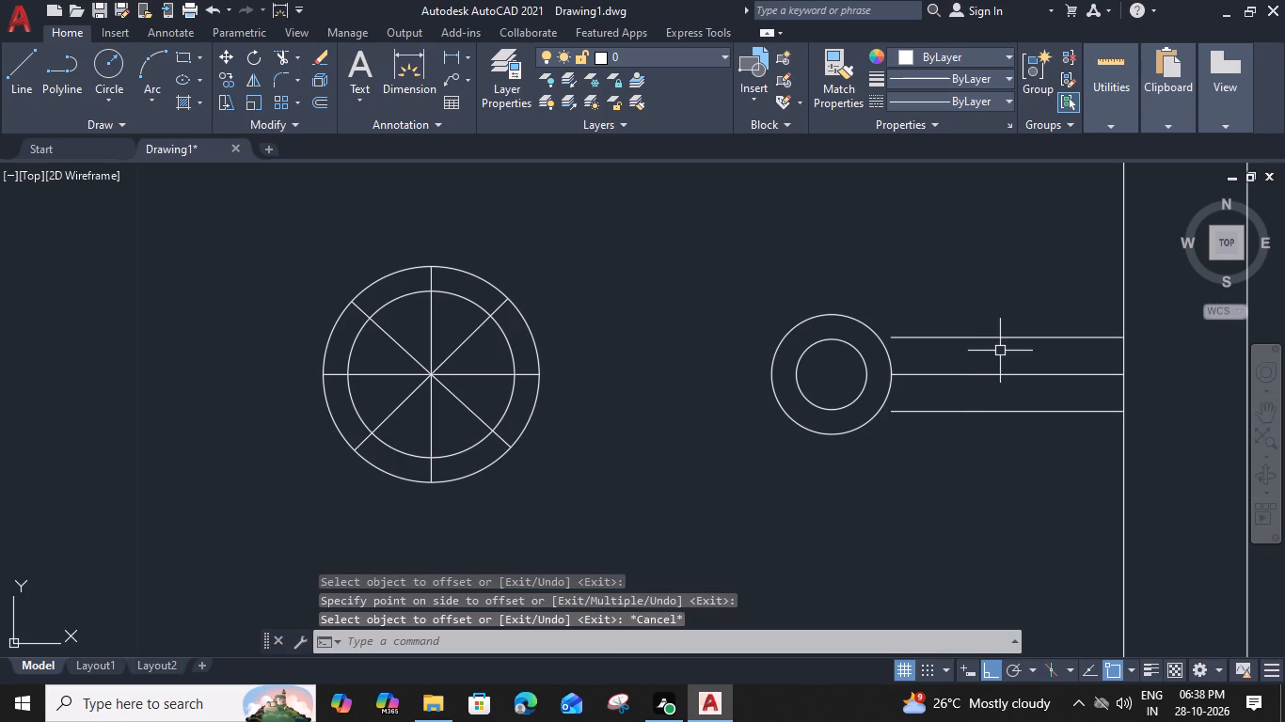
Delete the original centre line between the two offset lines.
left_click(1001, 351)
left_click(985, 393)
key("Delete")
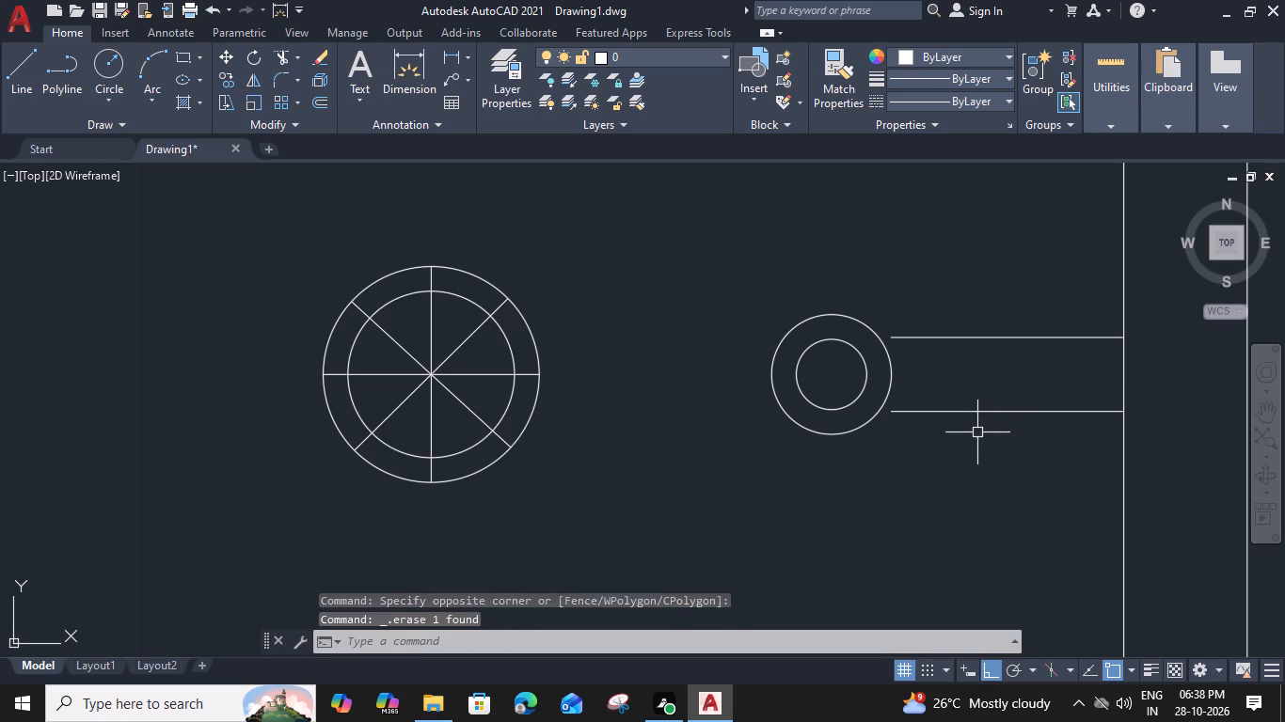
Extend both parallel lines west to meet the outer of the small concentric circles.
key("e")
key("x")
key("space")
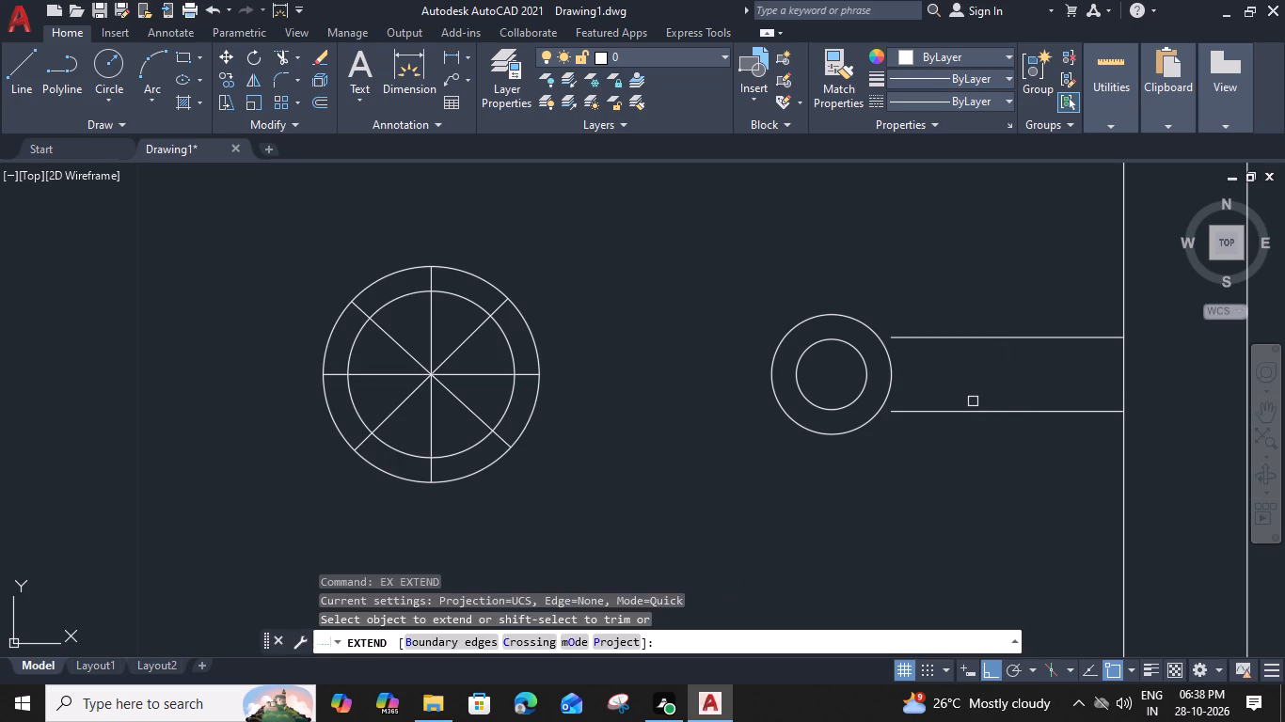
left_click(973, 407)
left_click(976, 335)
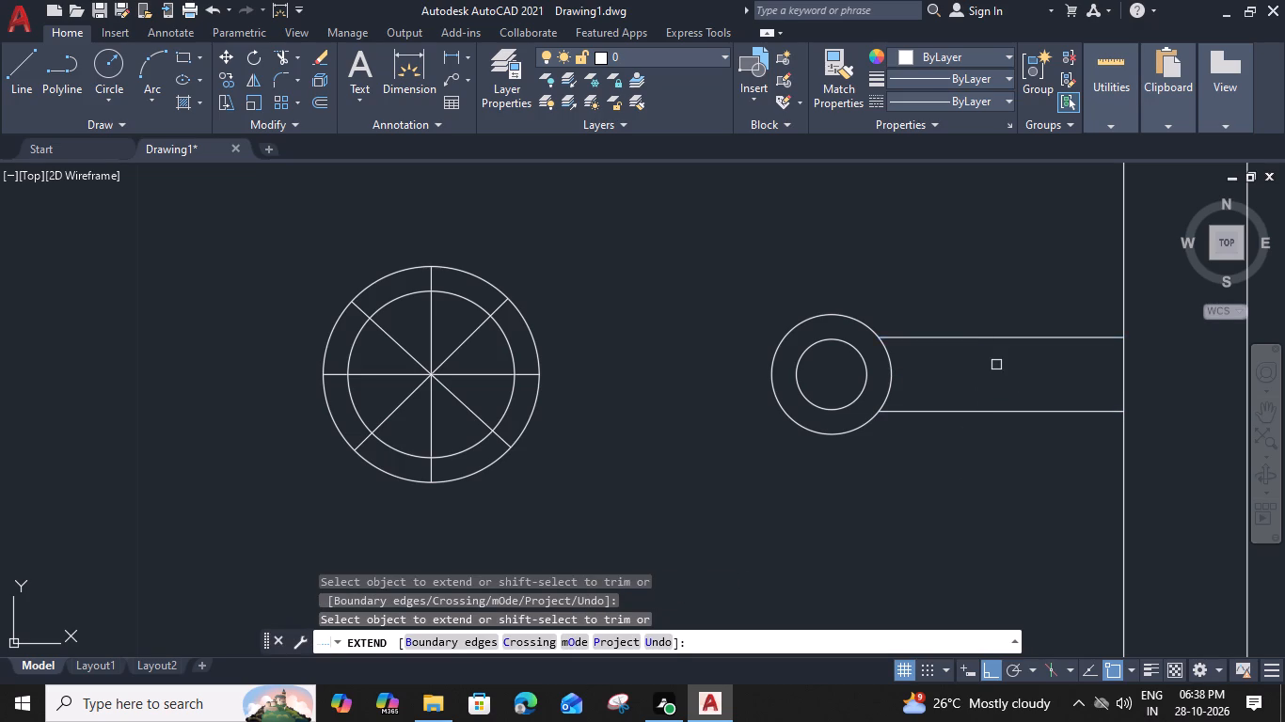
Extend both parallel faucet lines east across the two bowl outlines to the inner line of the sink's east border.
scroll(996, 365, "down", 2)
left_click(1008, 352)
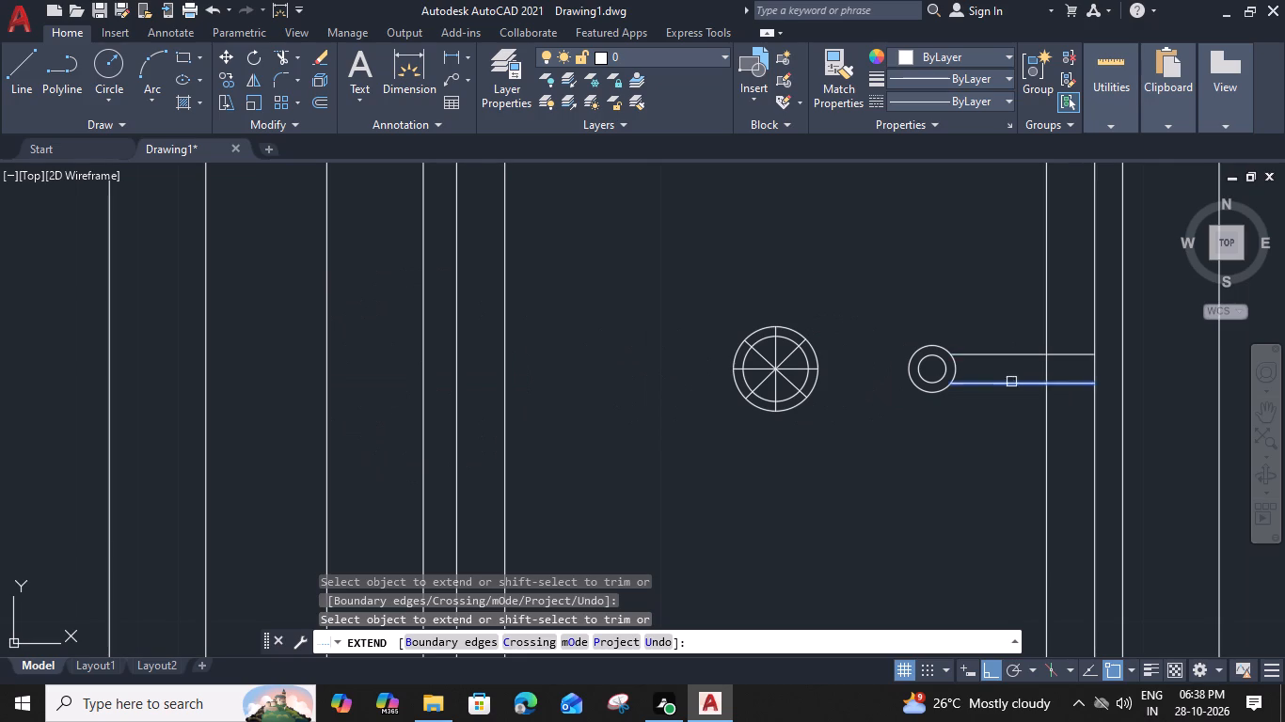
left_click(1015, 385)
scroll(1037, 411, "down", 2)
middle_click_drag(1000, 425, 994, 425)
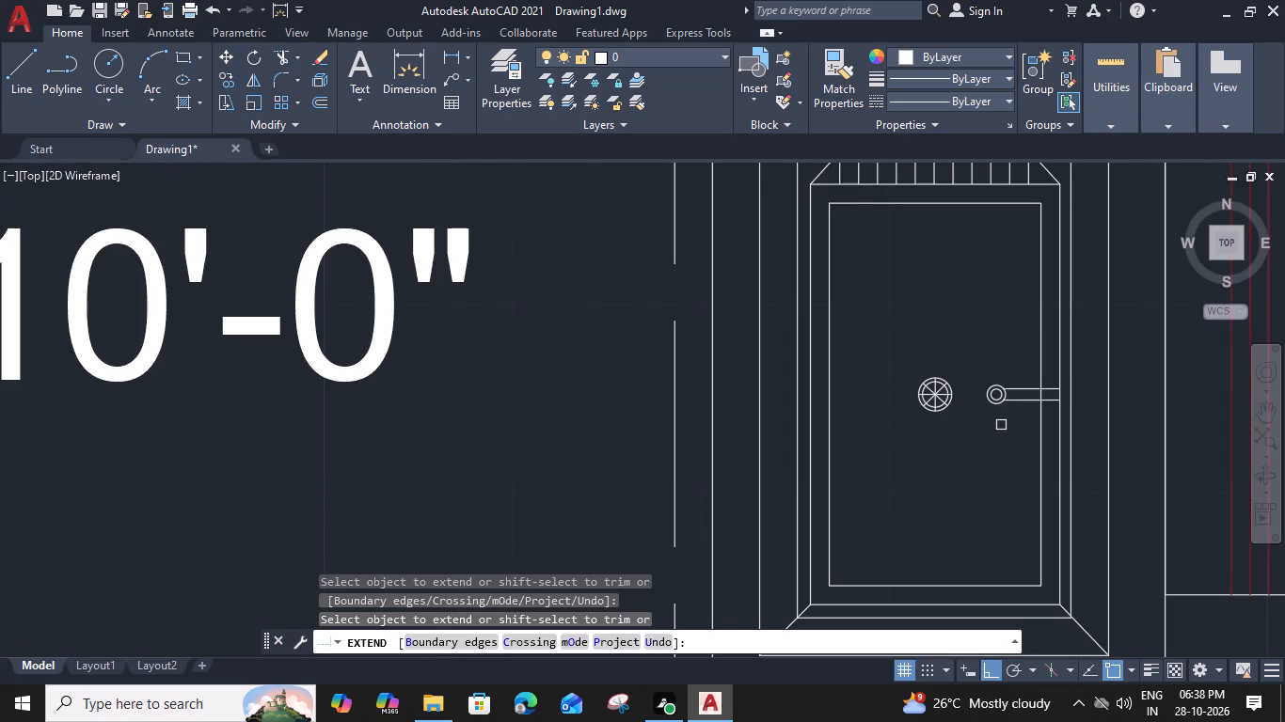
middle_click_drag(994, 425, 917, 446)
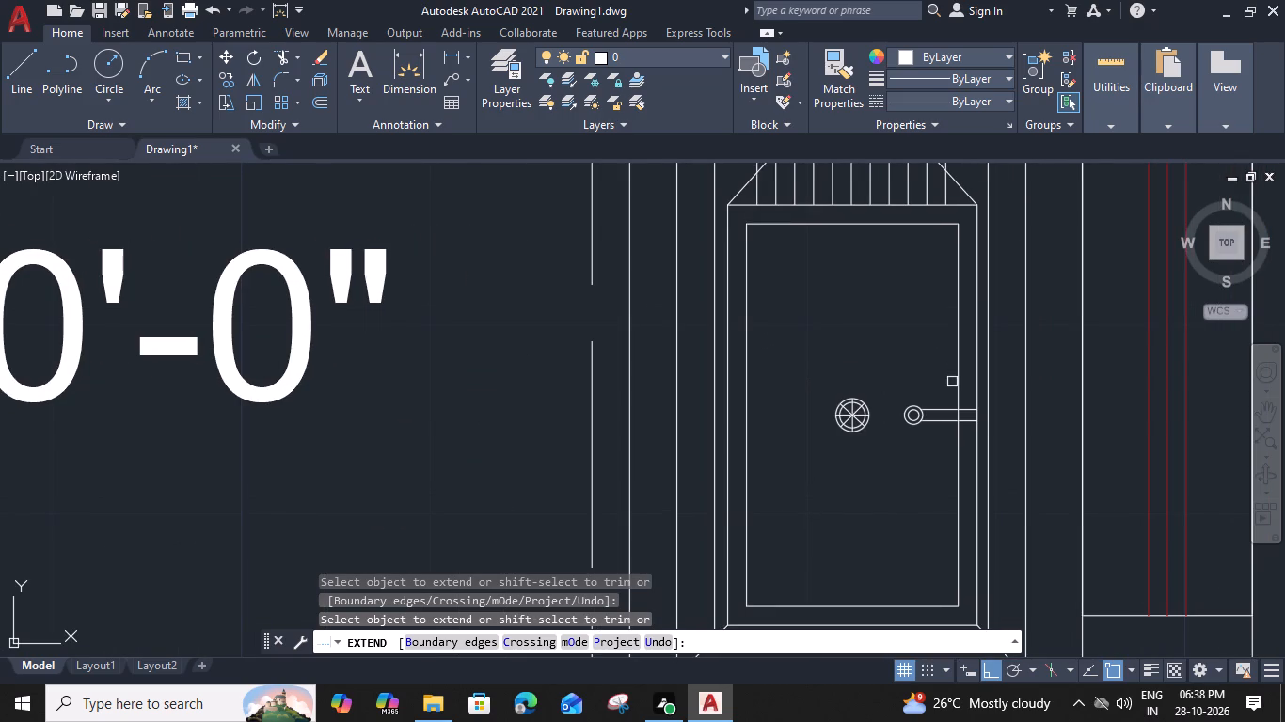
left_click(960, 419)
left_click(964, 408)
Trim away the segments of the two bowl outlines that cross between the faucet's parallel lines.
scroll(974, 420, "up", 3)
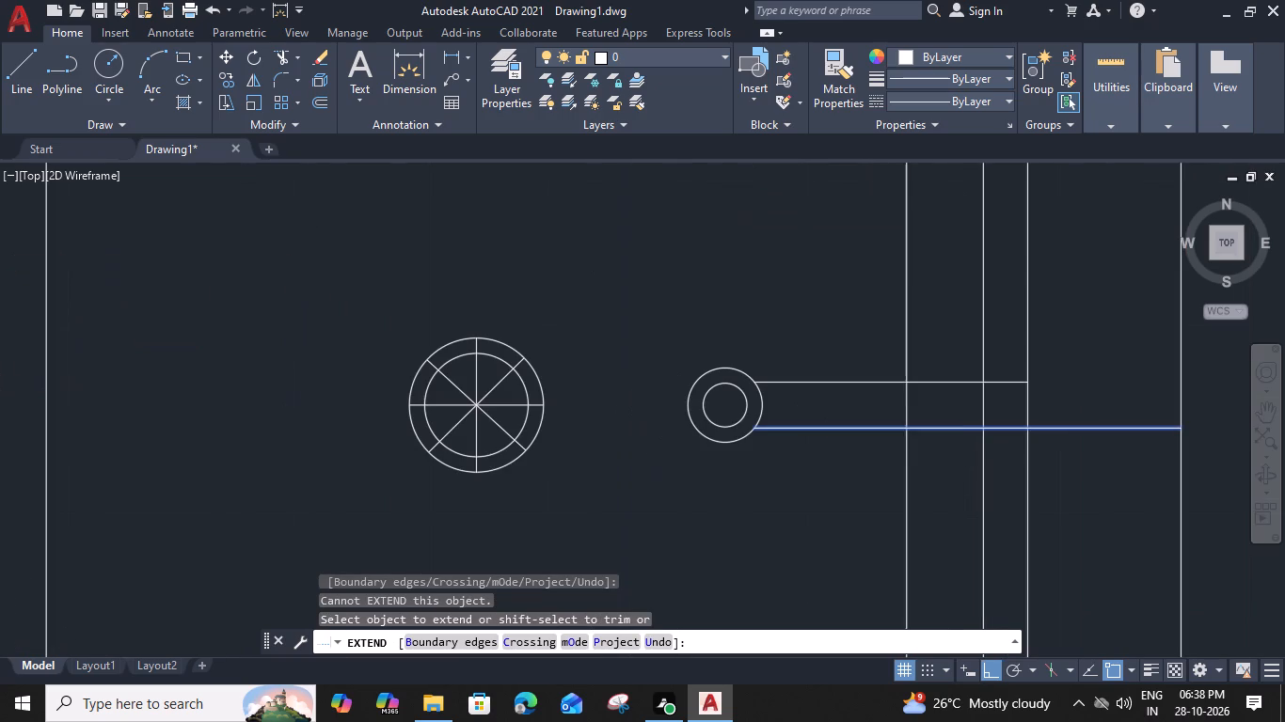
left_click(1005, 408, "shift")
left_click(849, 411, "shift")
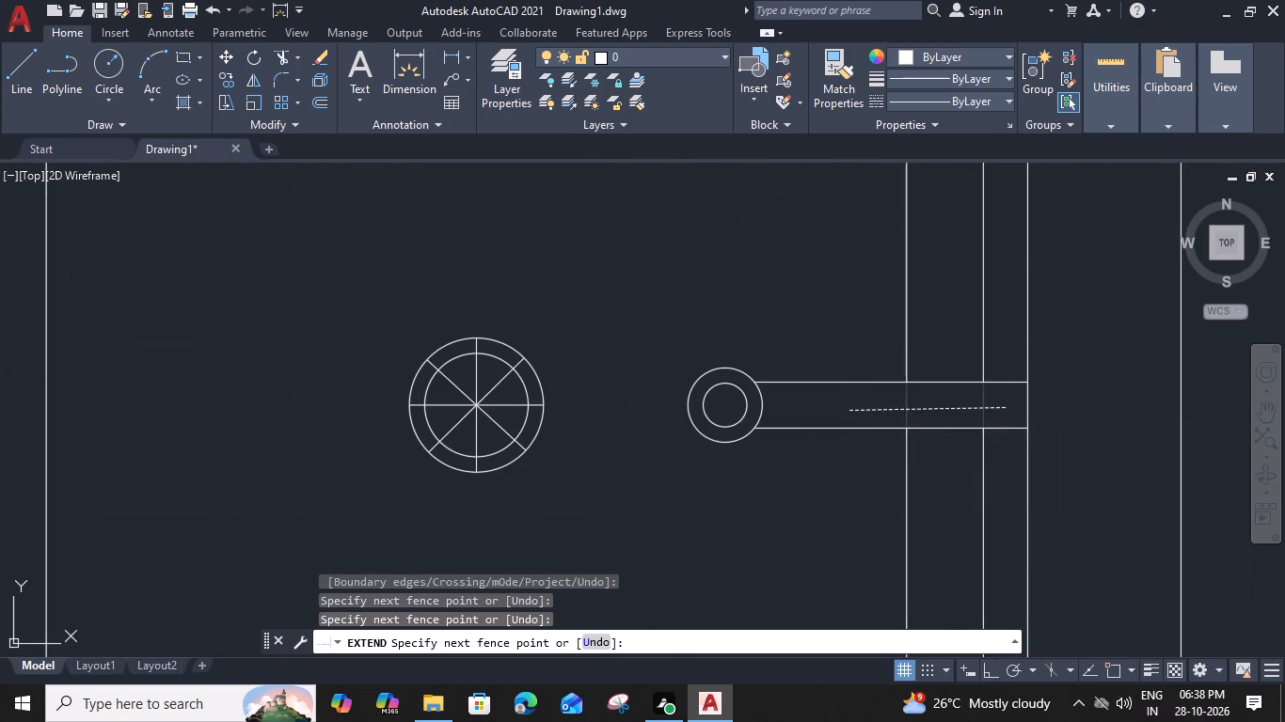
key("Escape")
Extend both faucet lines farther east to meet the sink's outermost east edge.
scroll(849, 411, "down", 3)
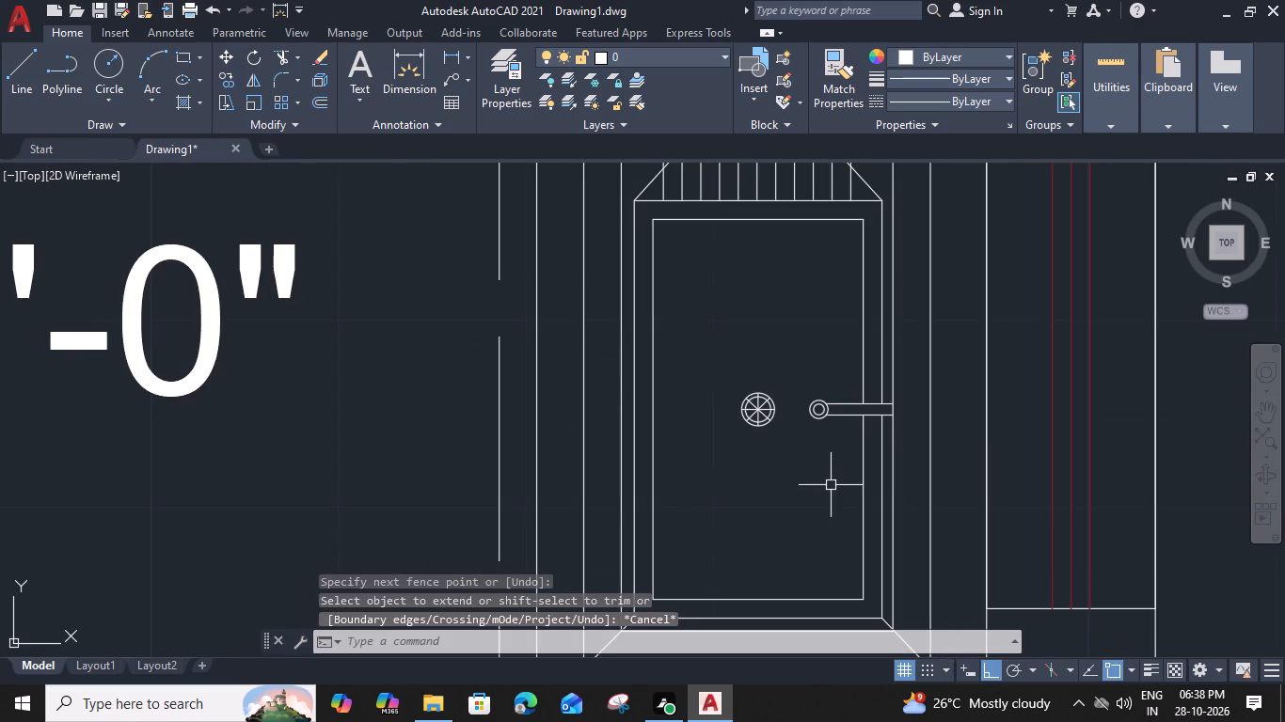
scroll(830, 485, "down", 1)
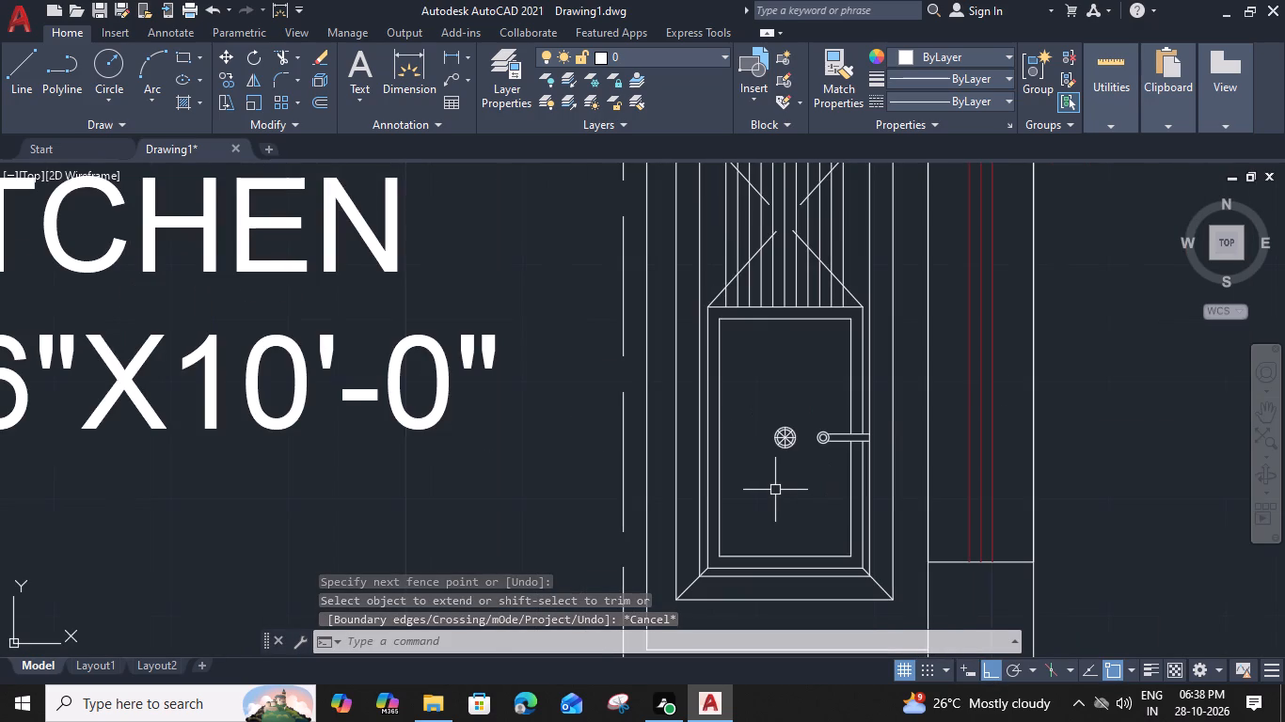
scroll(854, 433, "up", 2)
type("EX")
key("space")
left_click(864, 444)
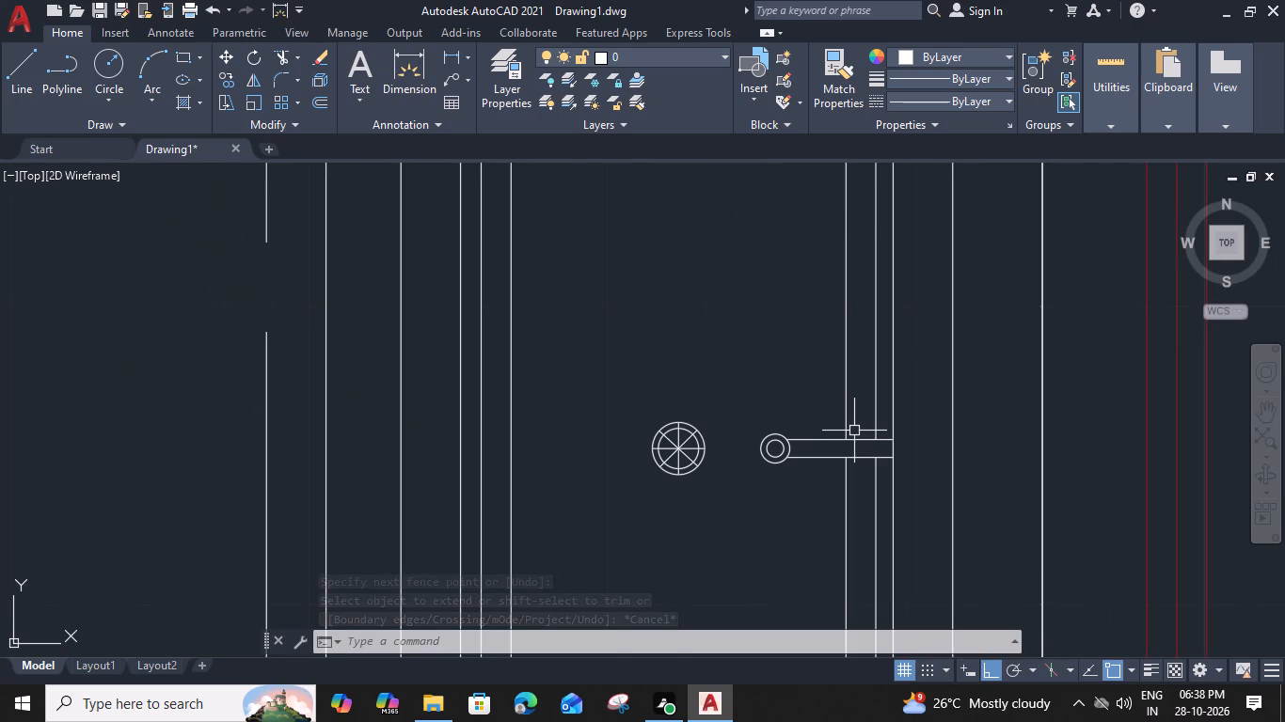
left_click(858, 458)
scroll(859, 447, "down", 3)
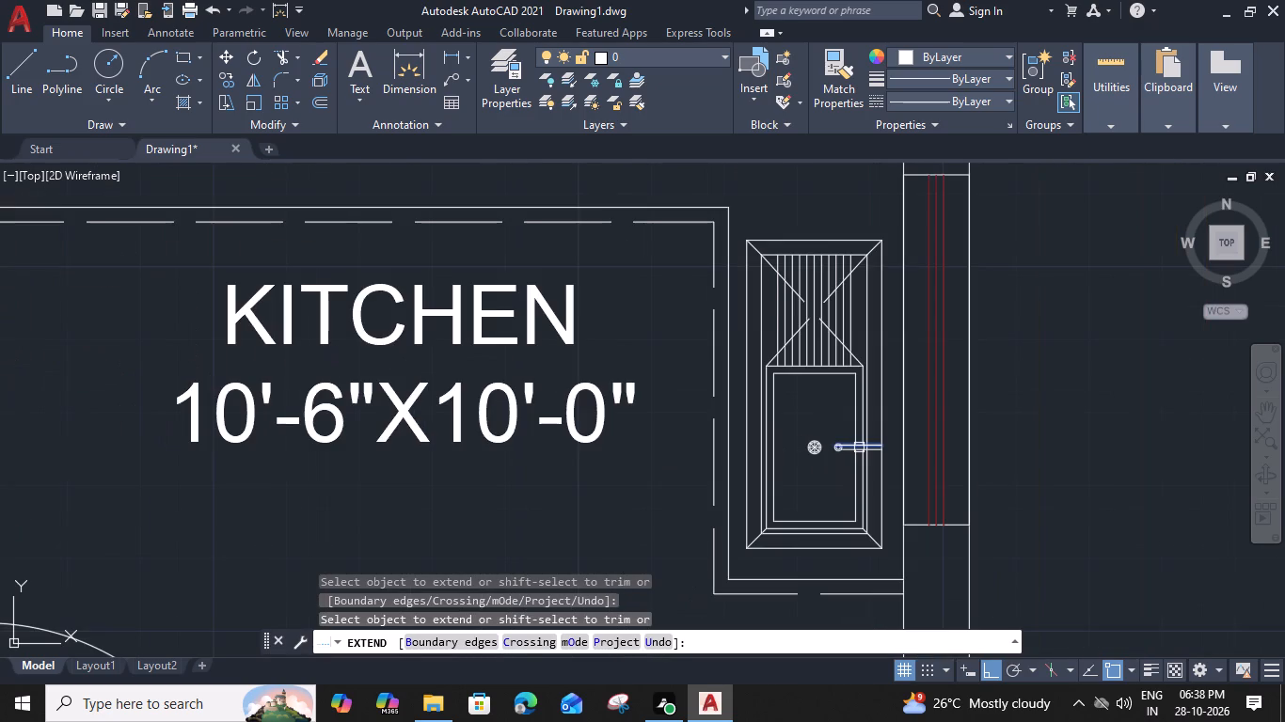
key("Escape")
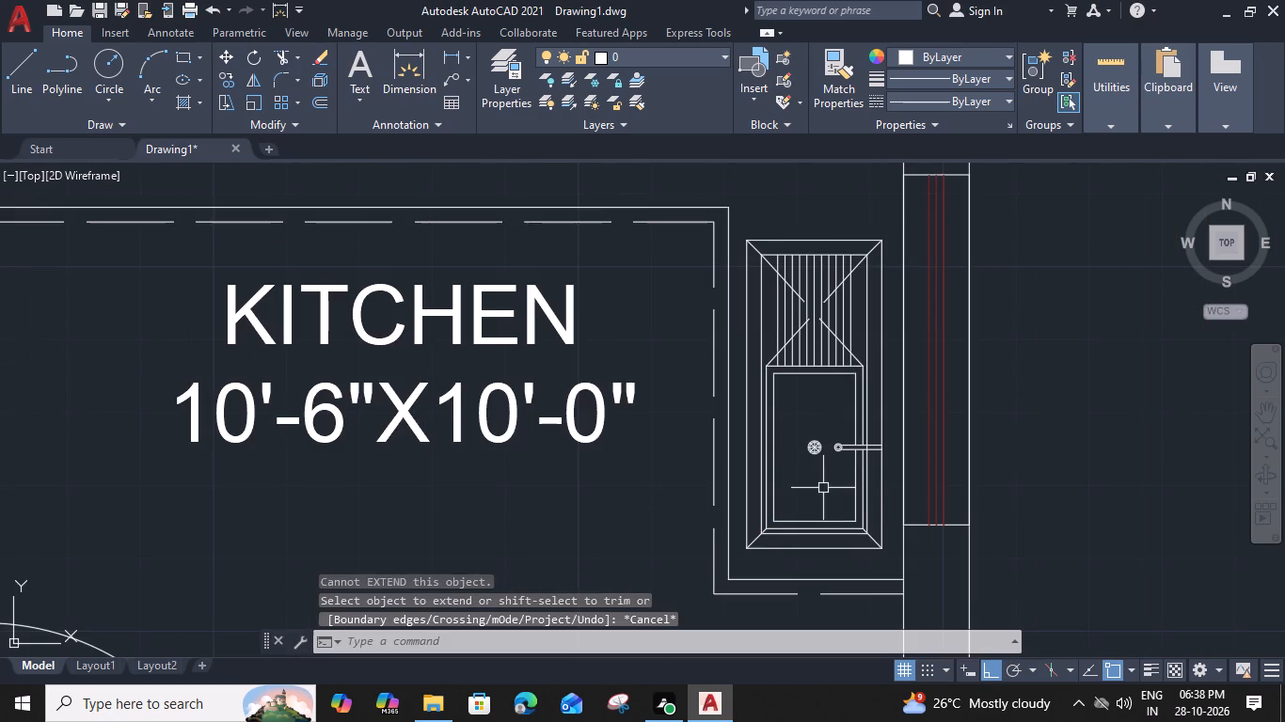
Trim the segment of the sink border's inner line that crosses between the two faucet lines.
scroll(833, 463, "up", 2)
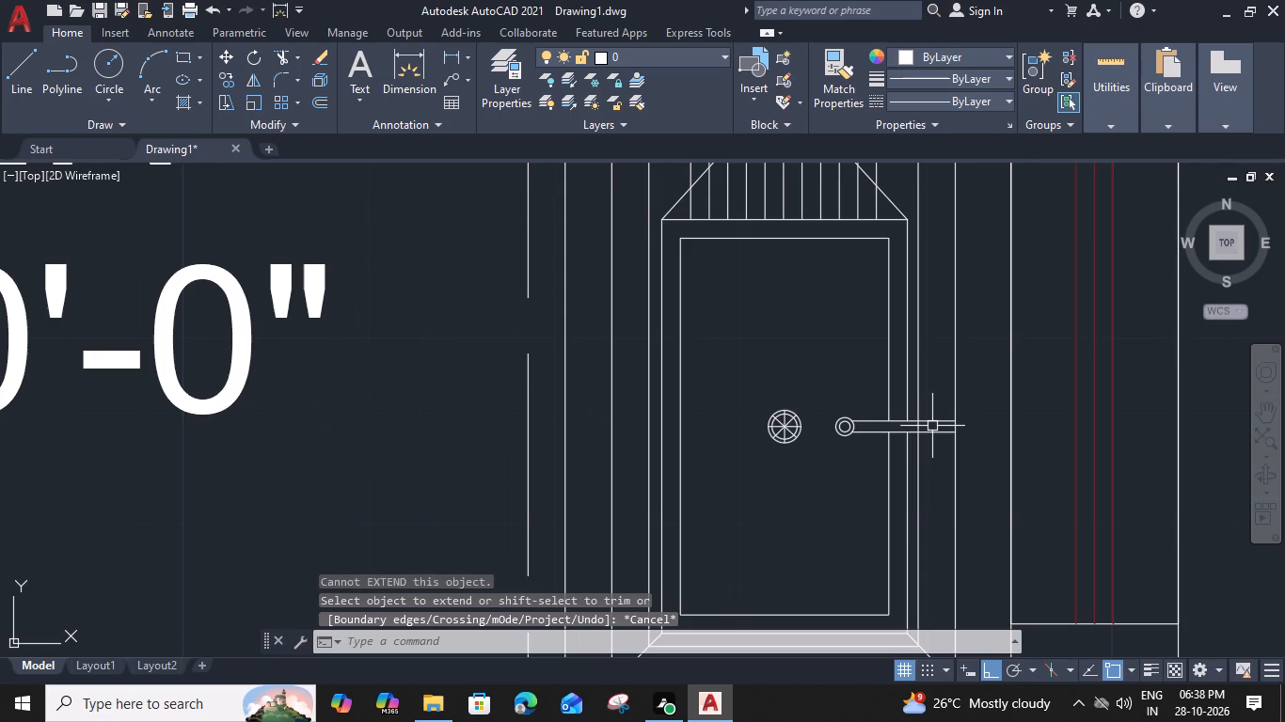
type("TR")
key("space")
scroll(933, 426, "up", 2)
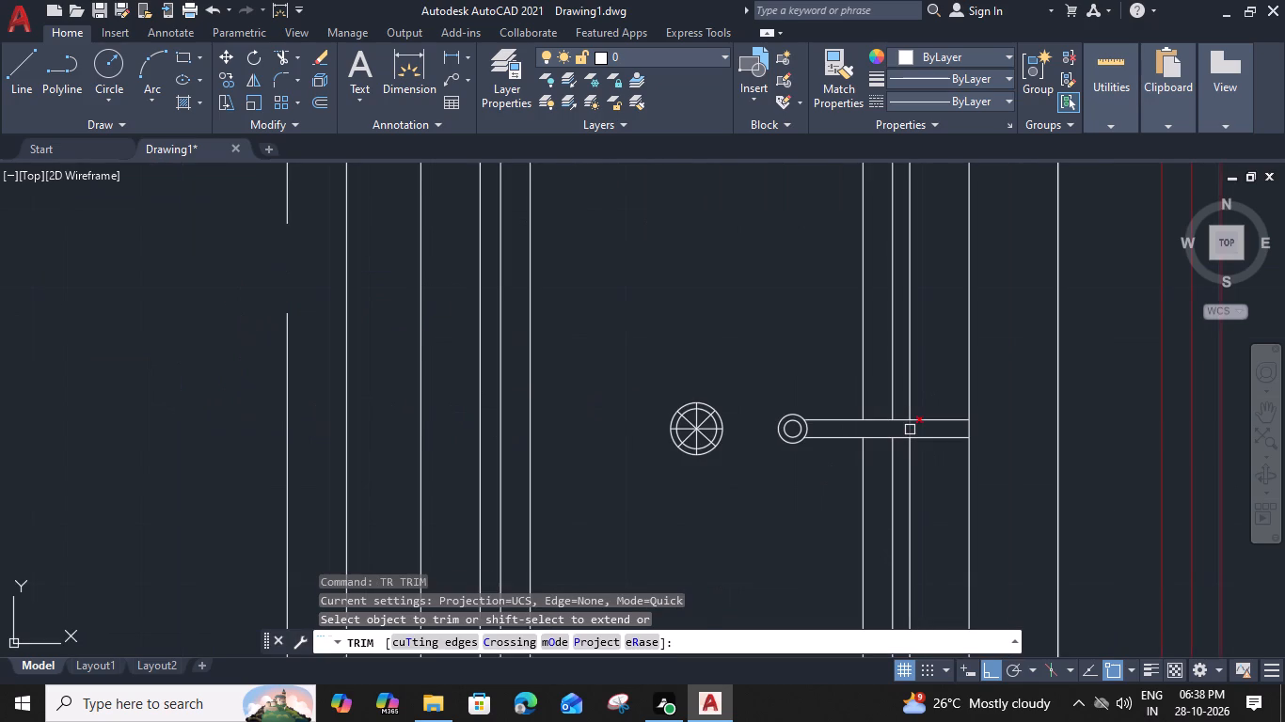
left_click(910, 430)
key("Escape")
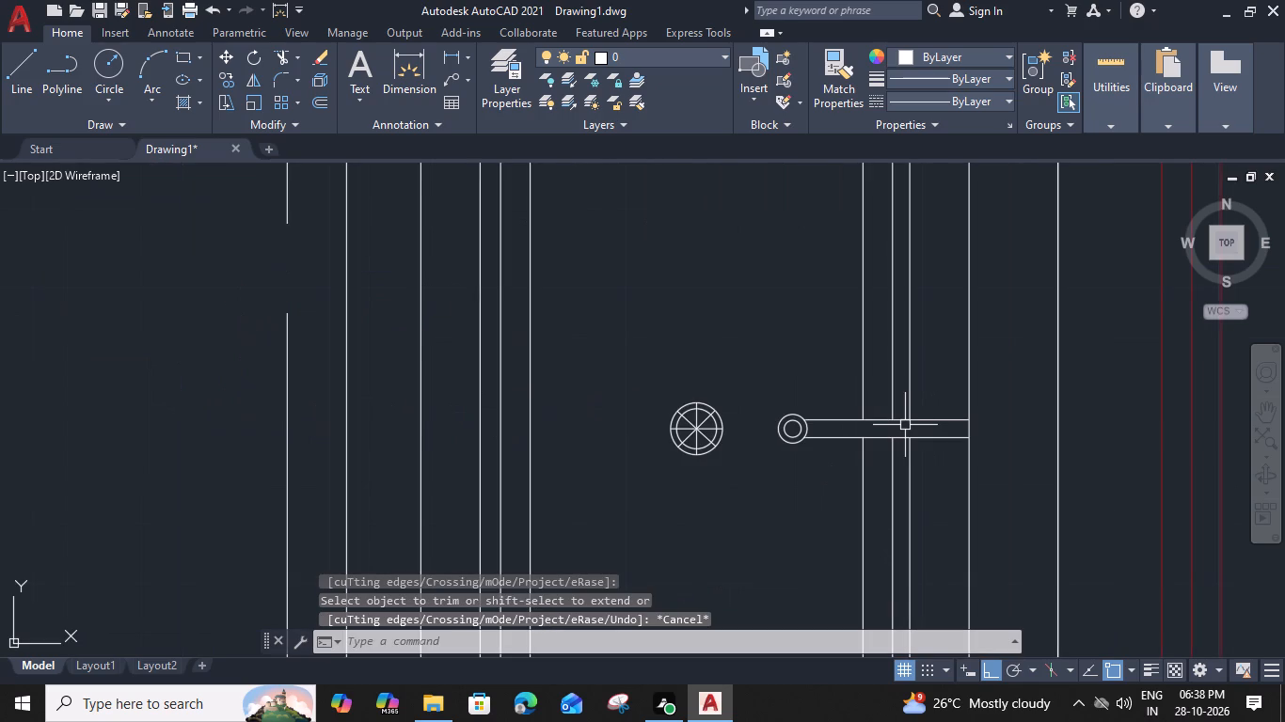